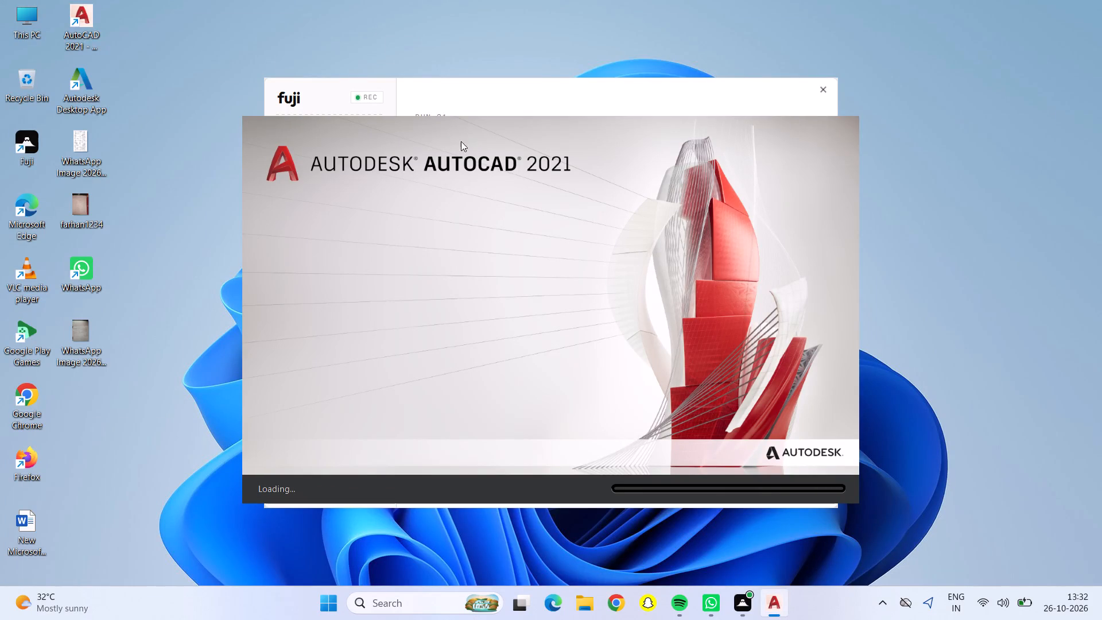
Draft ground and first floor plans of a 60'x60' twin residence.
Start a new blank drawing.
double_click(526, 301)
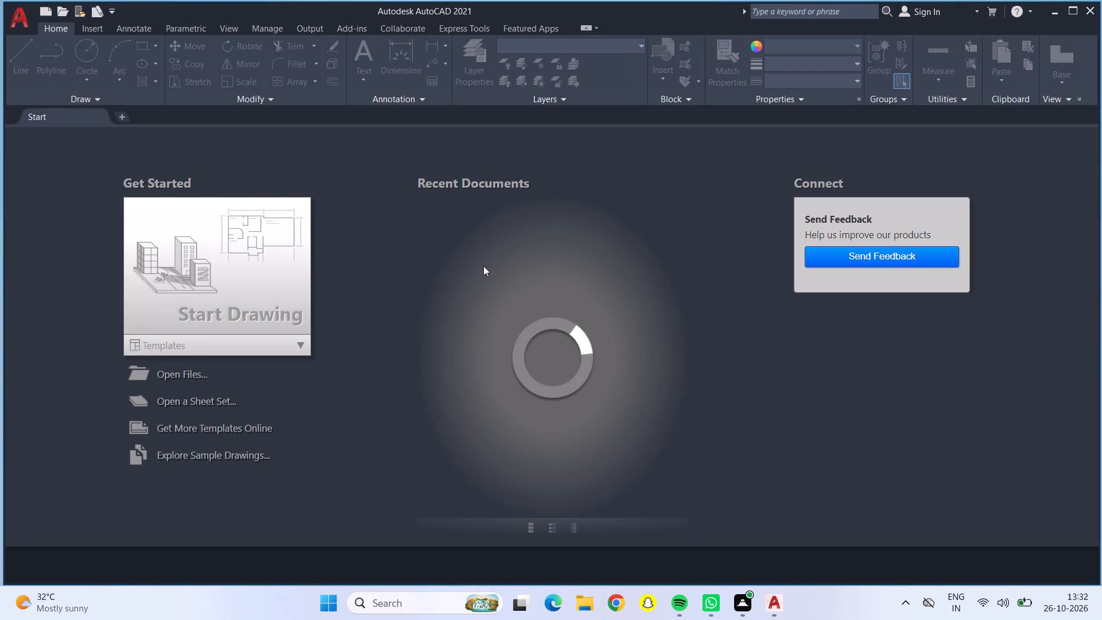
double_click(288, 242)
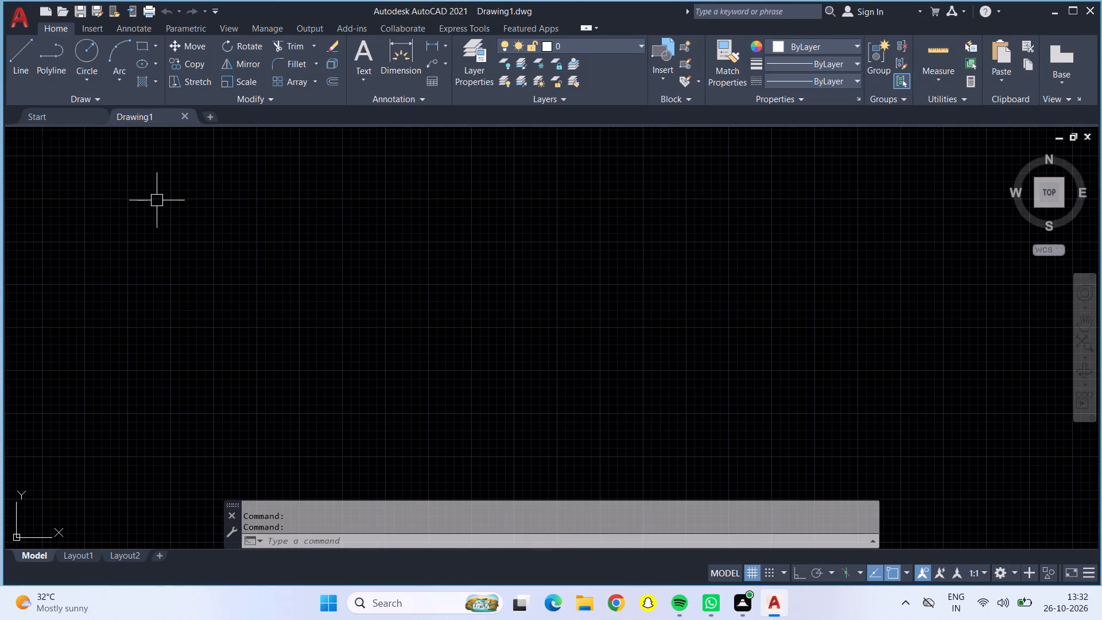
Set the drawing units to Engineering length with 0'-0" precision and an insertion scale of Inches.
scroll(353, 298, down, 1)
scroll(280, 366, down, 1)
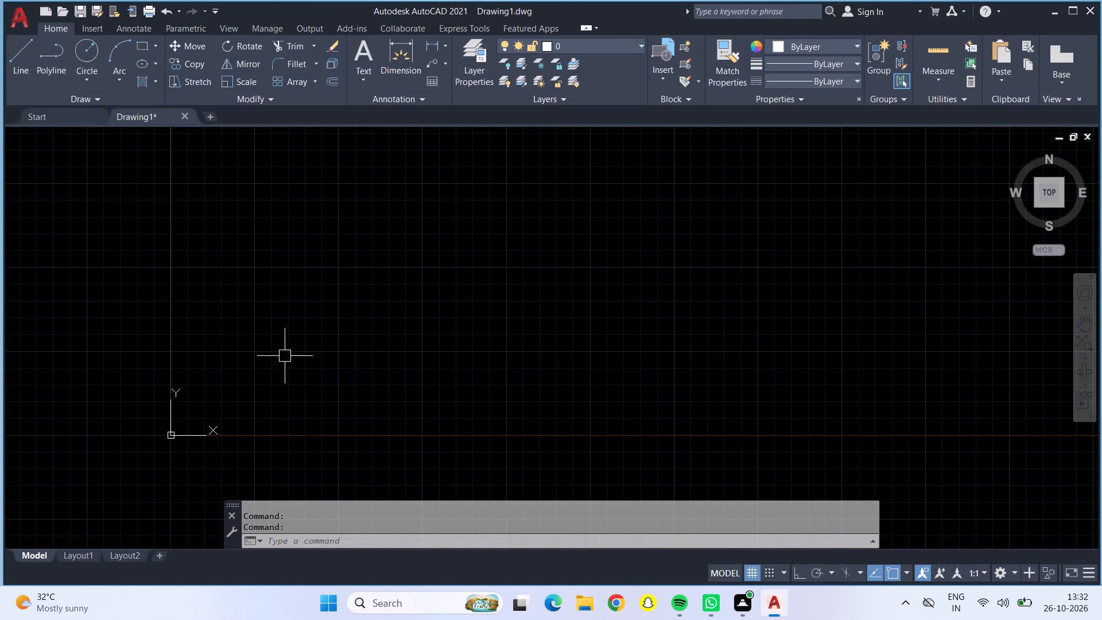
scroll(309, 332, down, 1)
scroll(326, 331, up, 2)
middle_drag(427, 288, 343, 352)
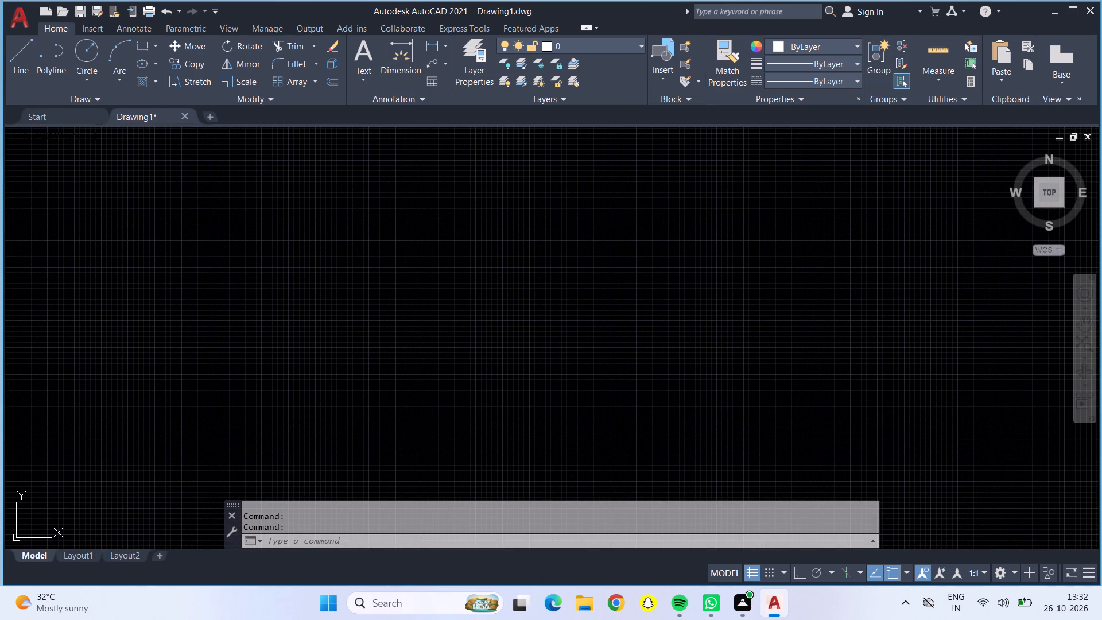
text(un)
key(Return)
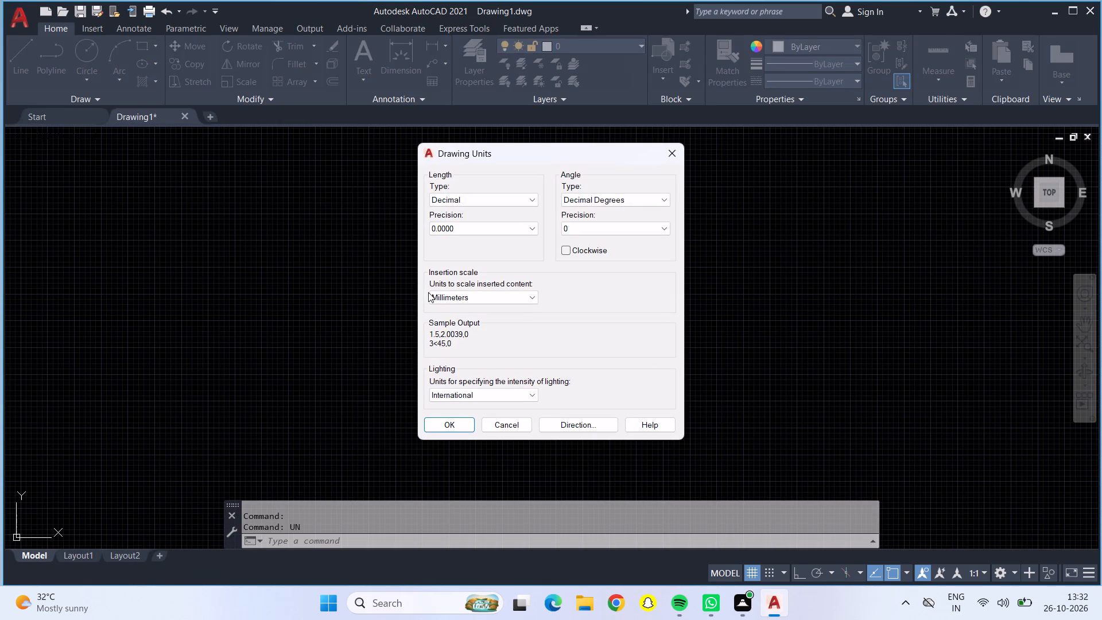
click(487, 203)
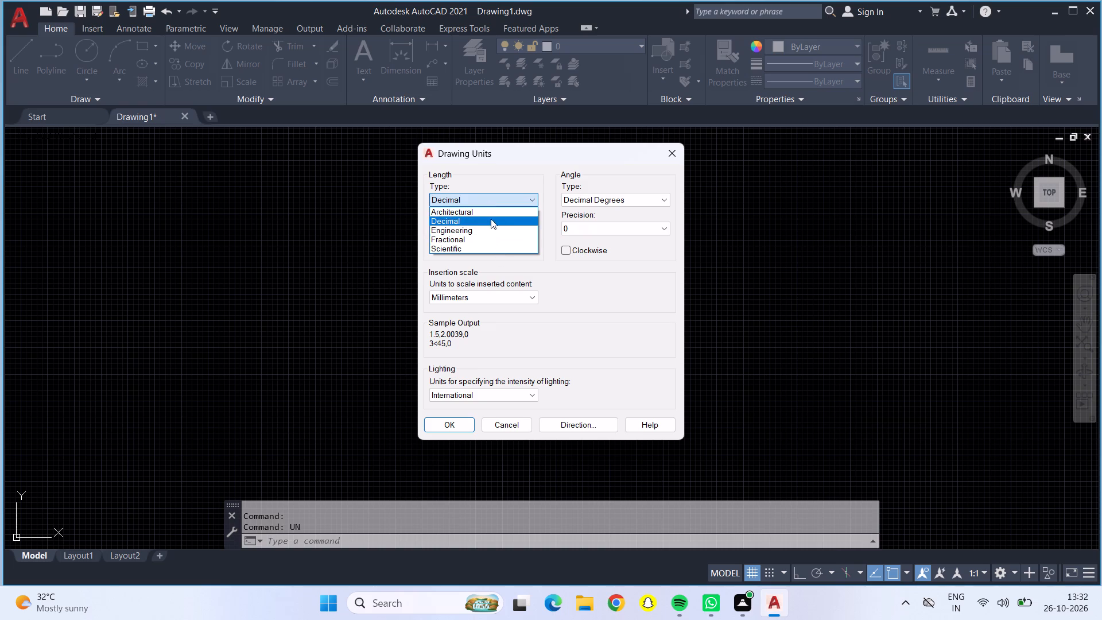
click(492, 228)
click(491, 227)
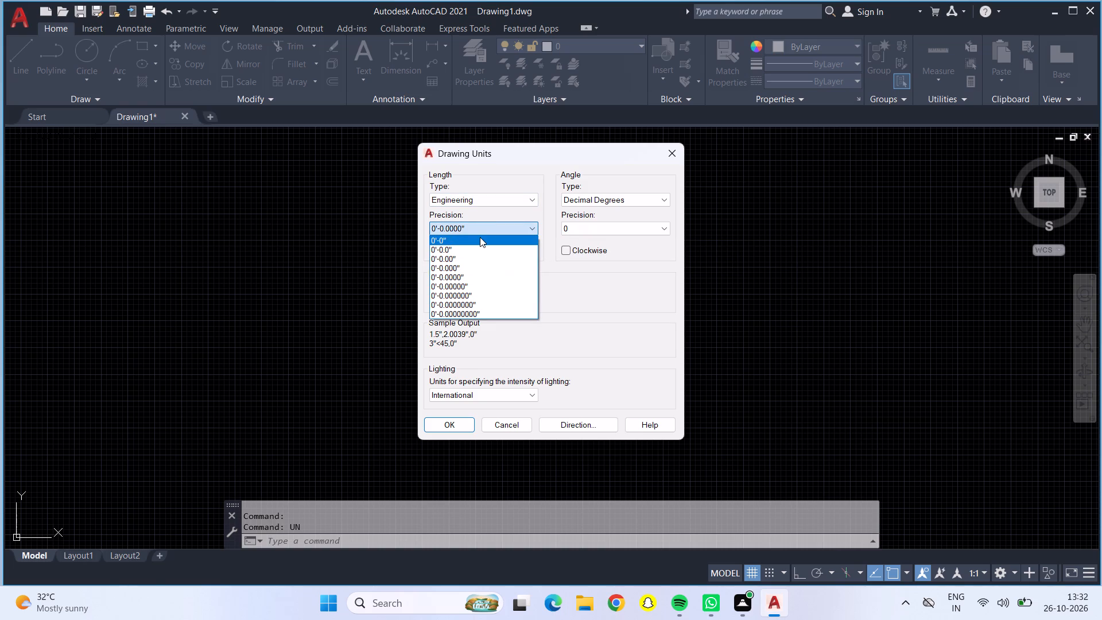
click(480, 237)
click(489, 297)
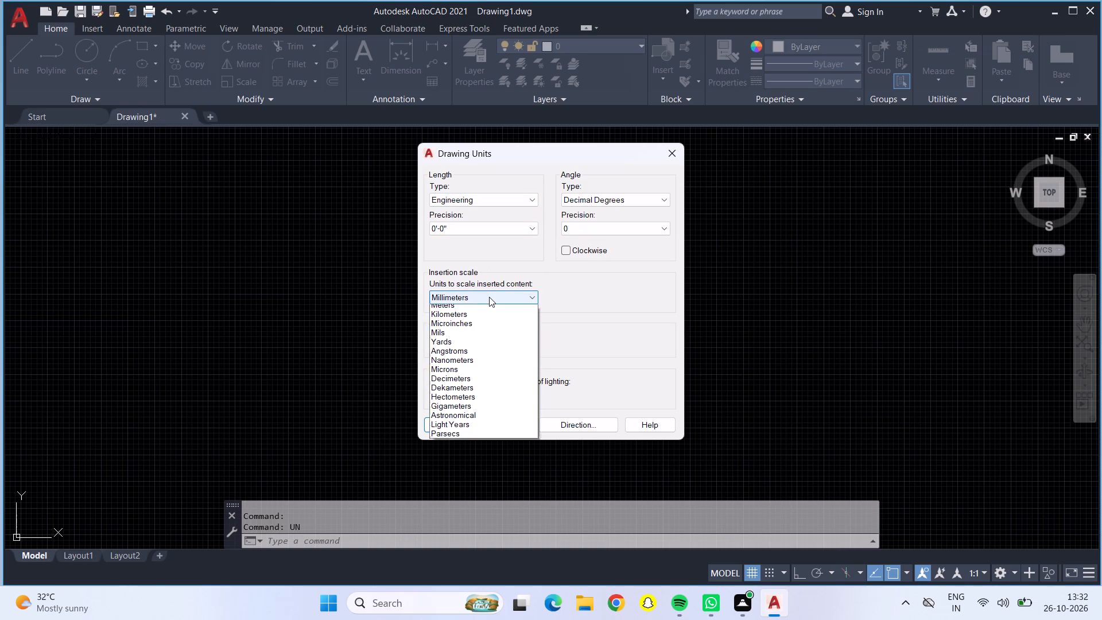
click(484, 316)
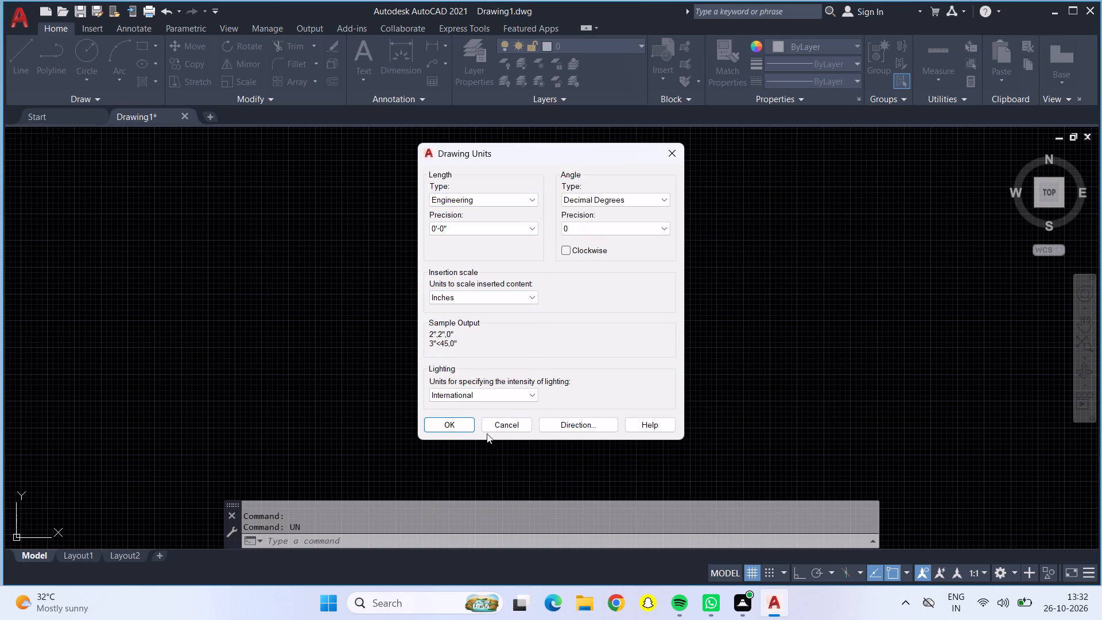
click(451, 422)
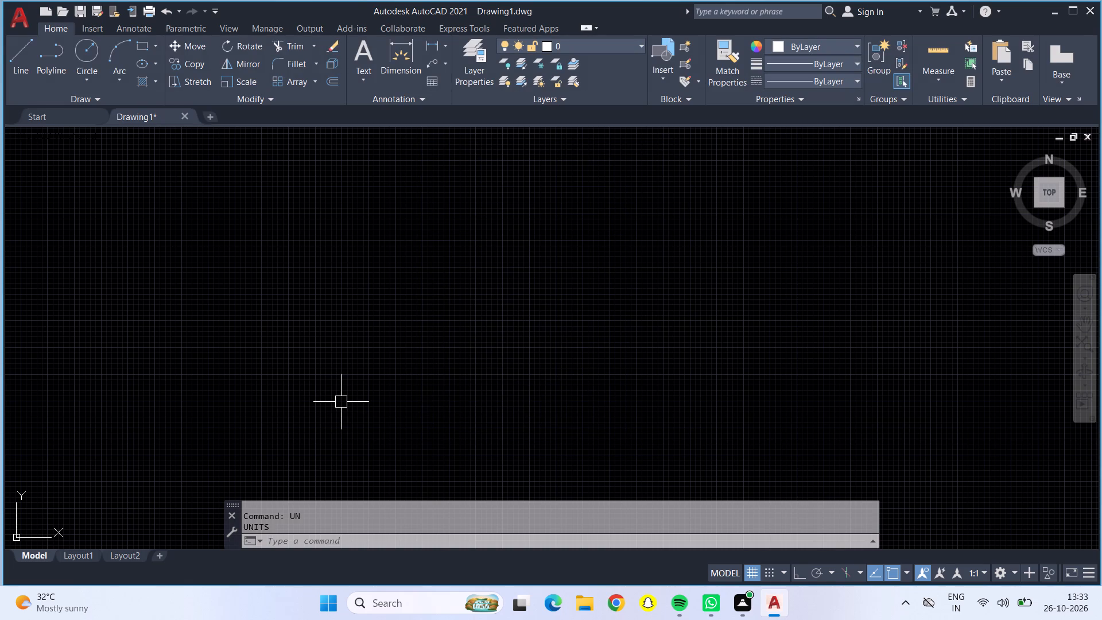
Modify the ISO-25 dimension style so its primary units use Engineering format with 0'-0" precision.
key(d)
key(Return)
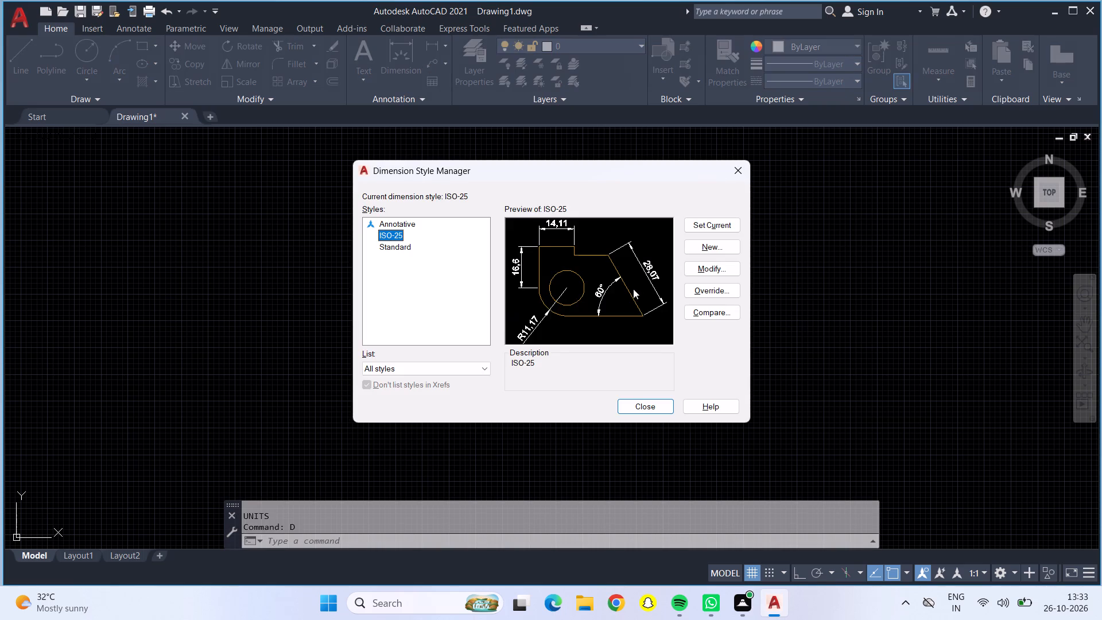
click(699, 265)
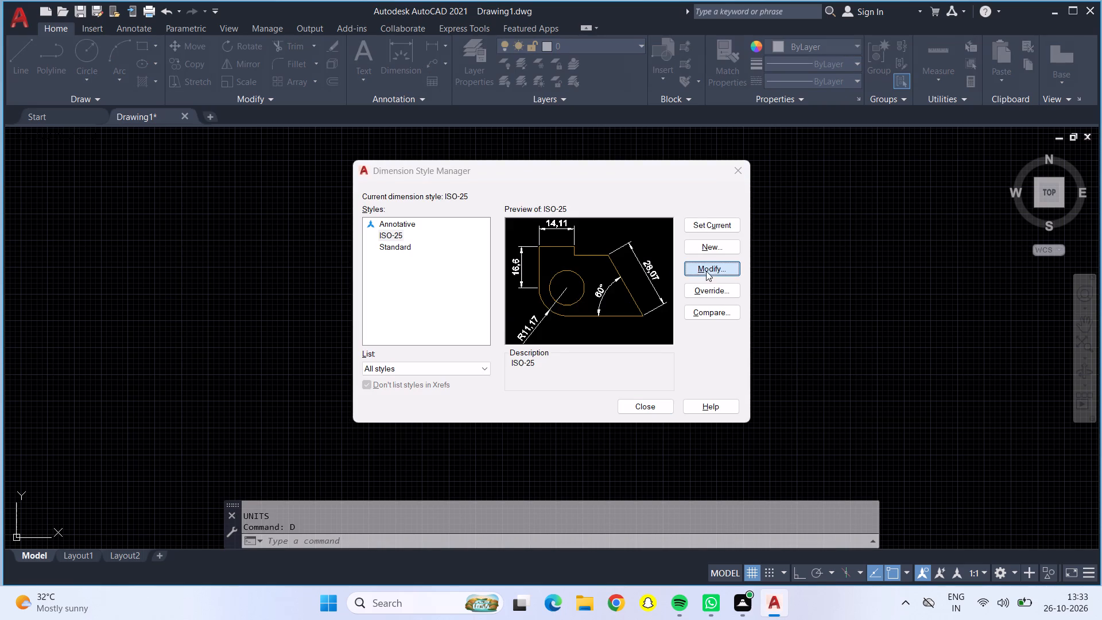
click(708, 266)
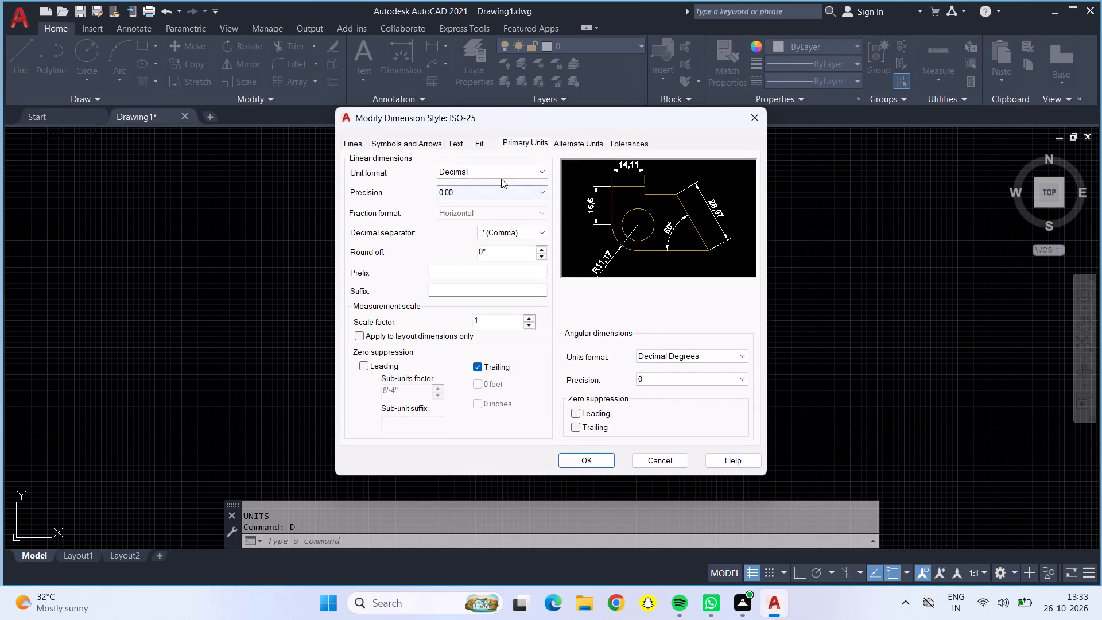
click(503, 170)
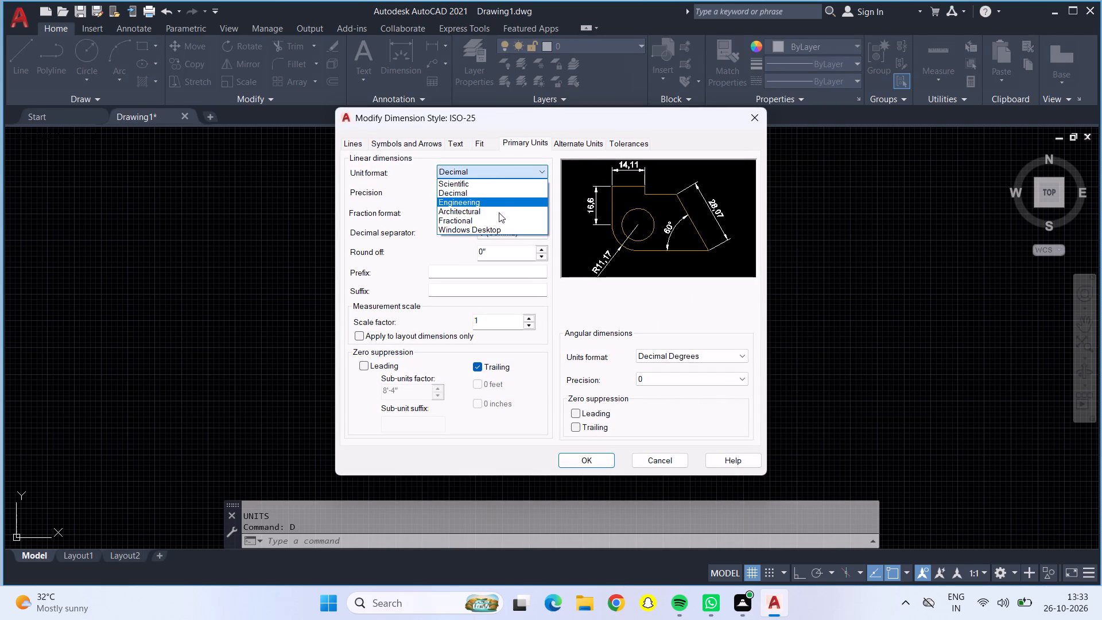
click(500, 201)
click(502, 189)
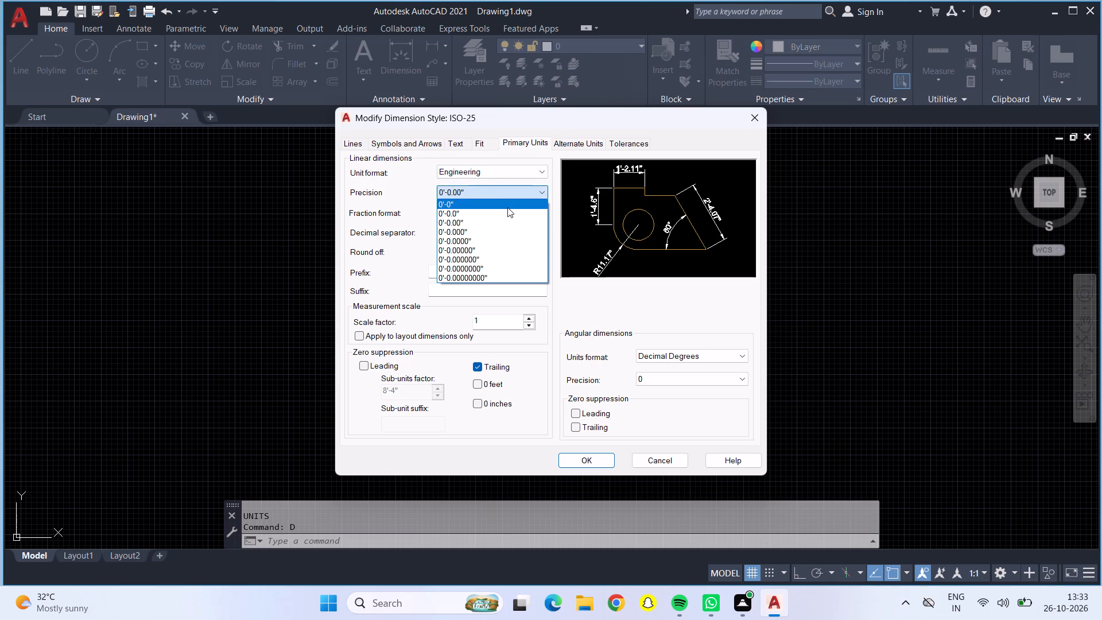
click(507, 207)
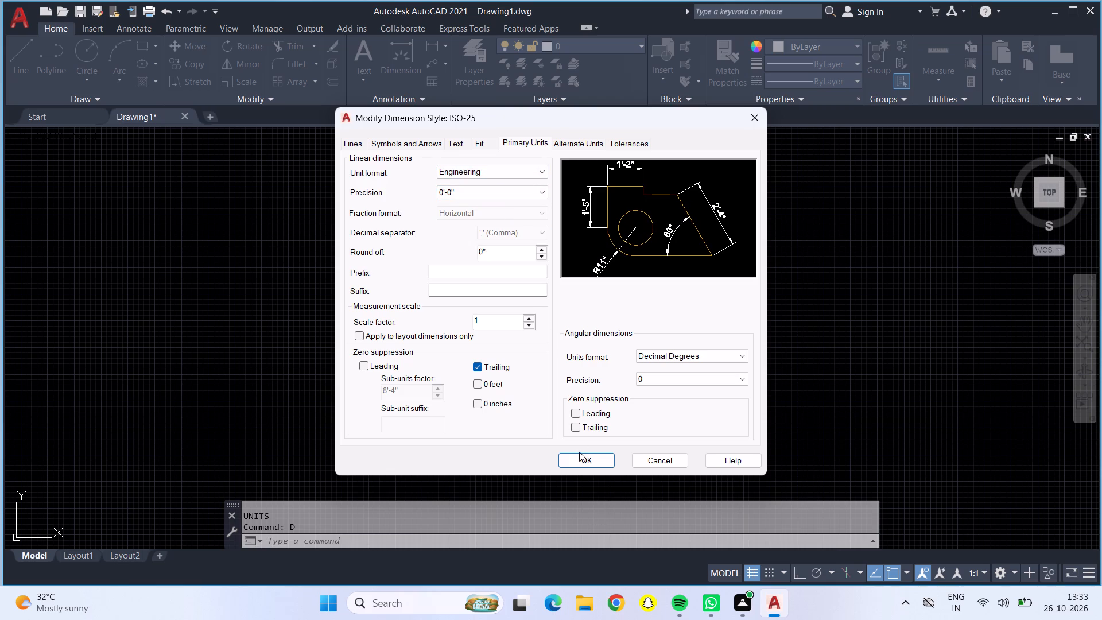
click(587, 462)
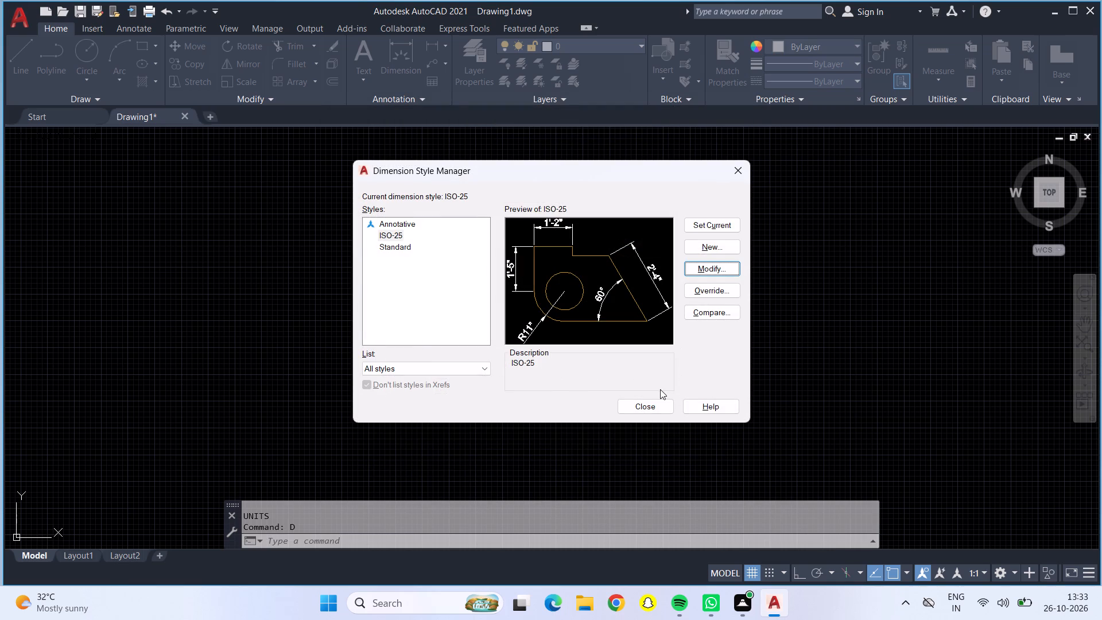
click(647, 412)
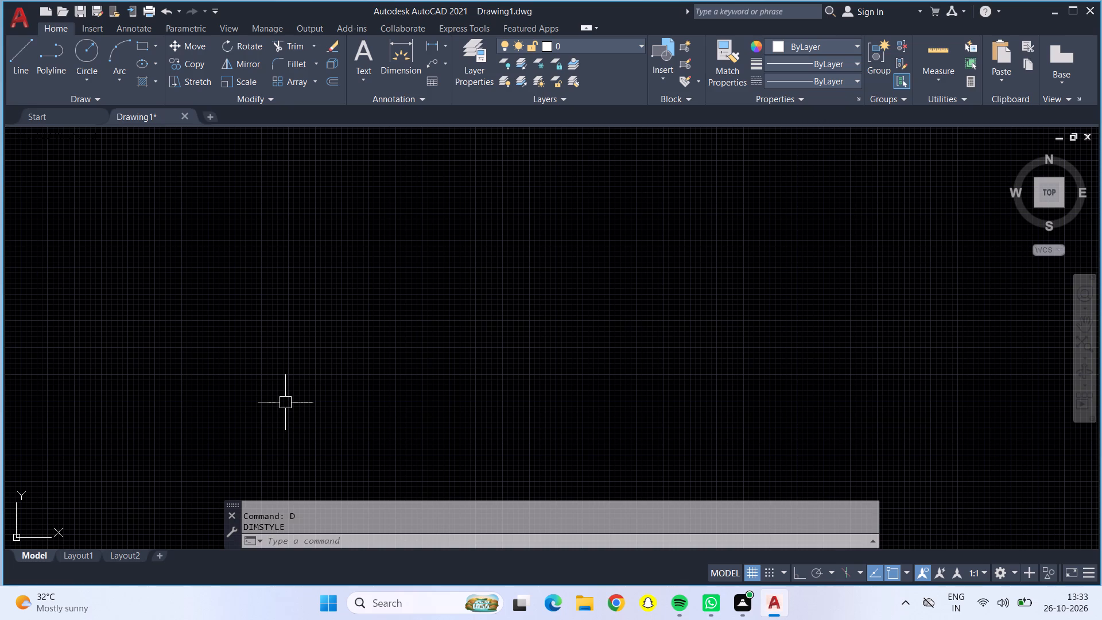
With Ortho on, draw a closed square from four 60' lines.
click(29, 58)
click(283, 233)
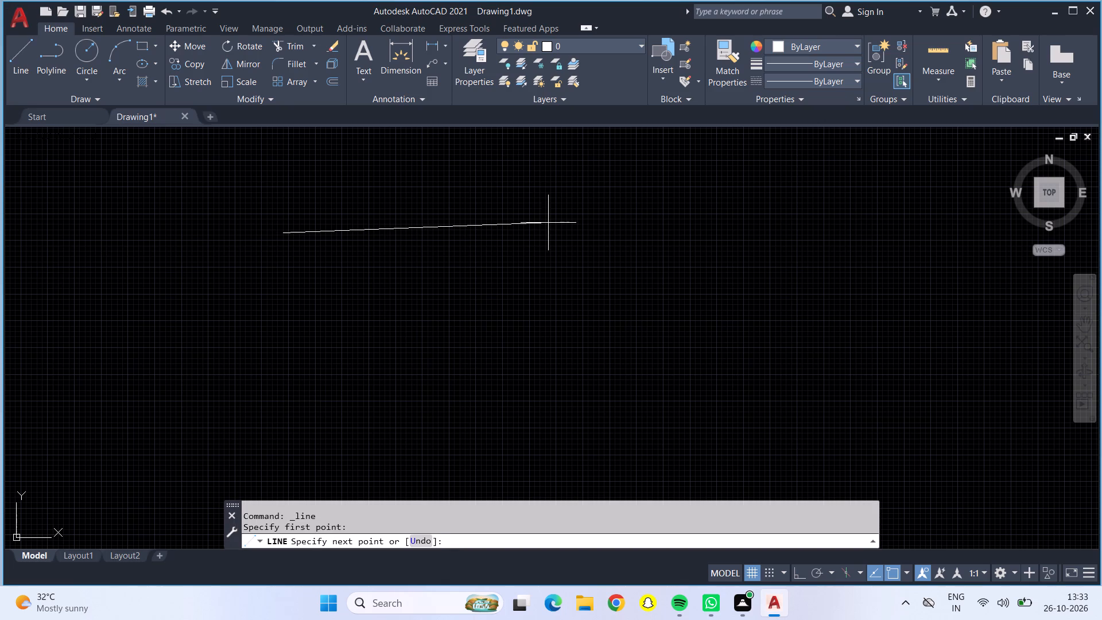
key(F8)
text(60')
key(Return)
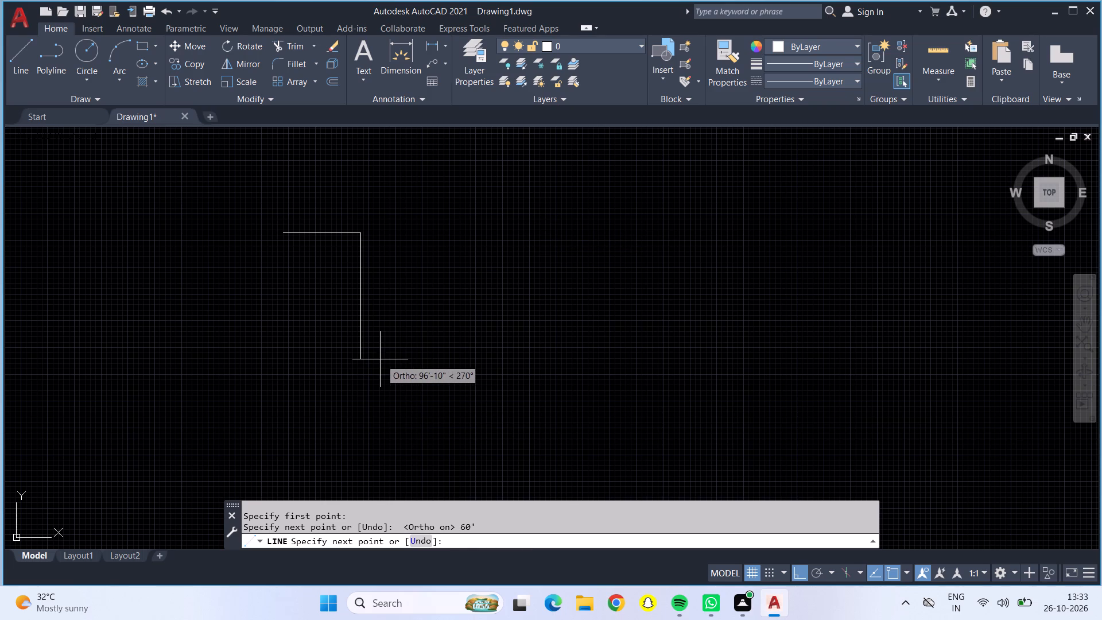
text(60')
key(Return)
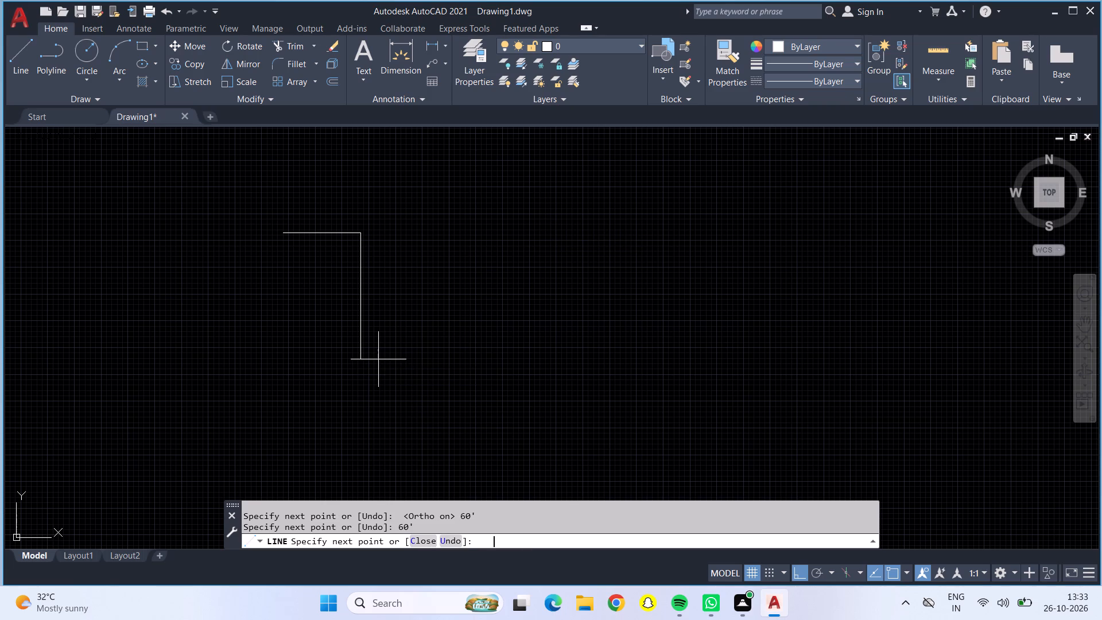
text(60')
key(Return)
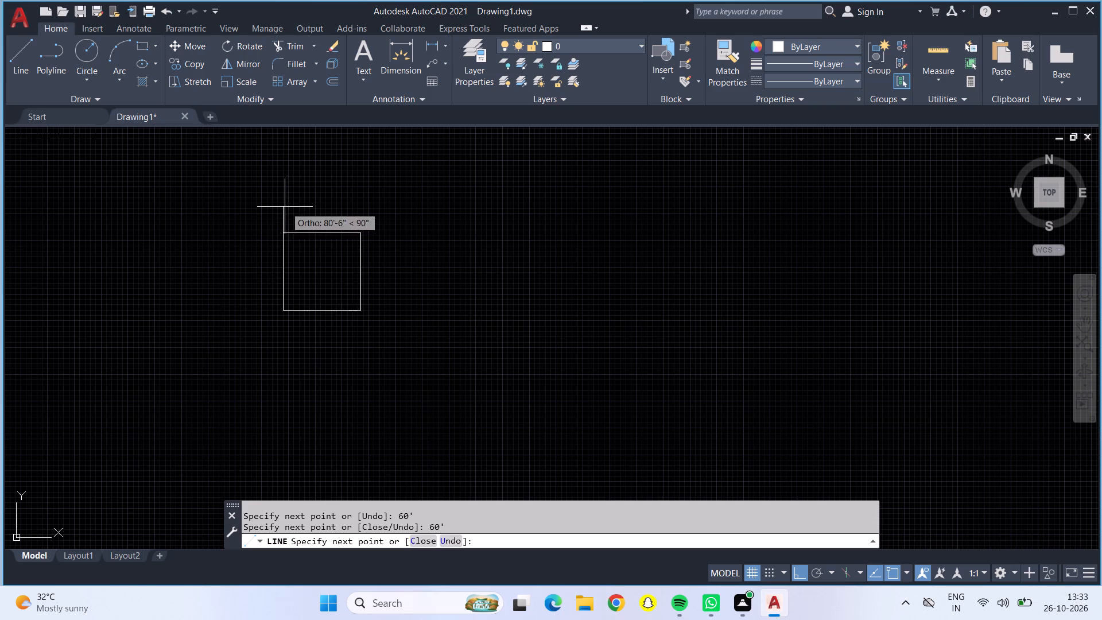
text(60')
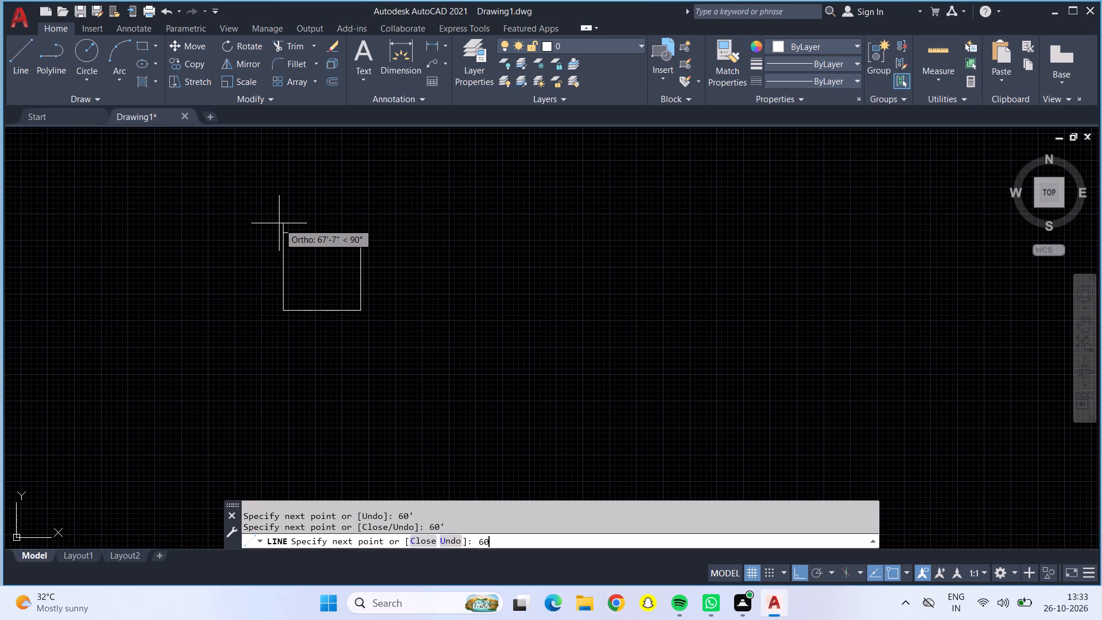
key(Return)
key(Return)
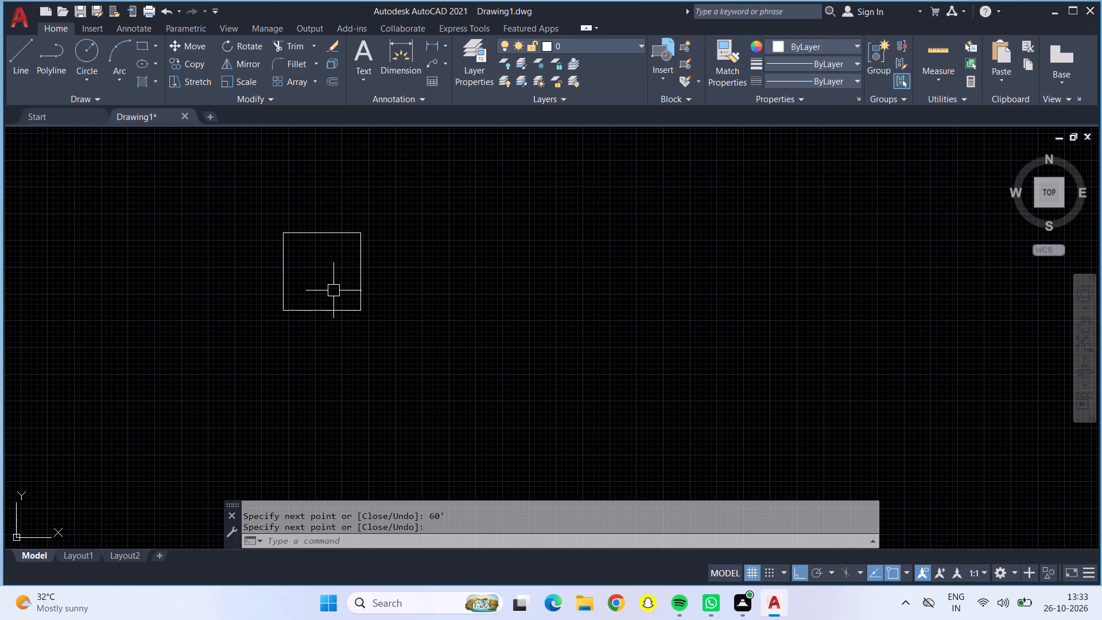
Offset all four sides of the 60' square inward by 9" to form the wall thickness.
scroll(332, 293, up, 4)
scroll(348, 230, down, 2)
middle_drag(348, 228, 546, 383)
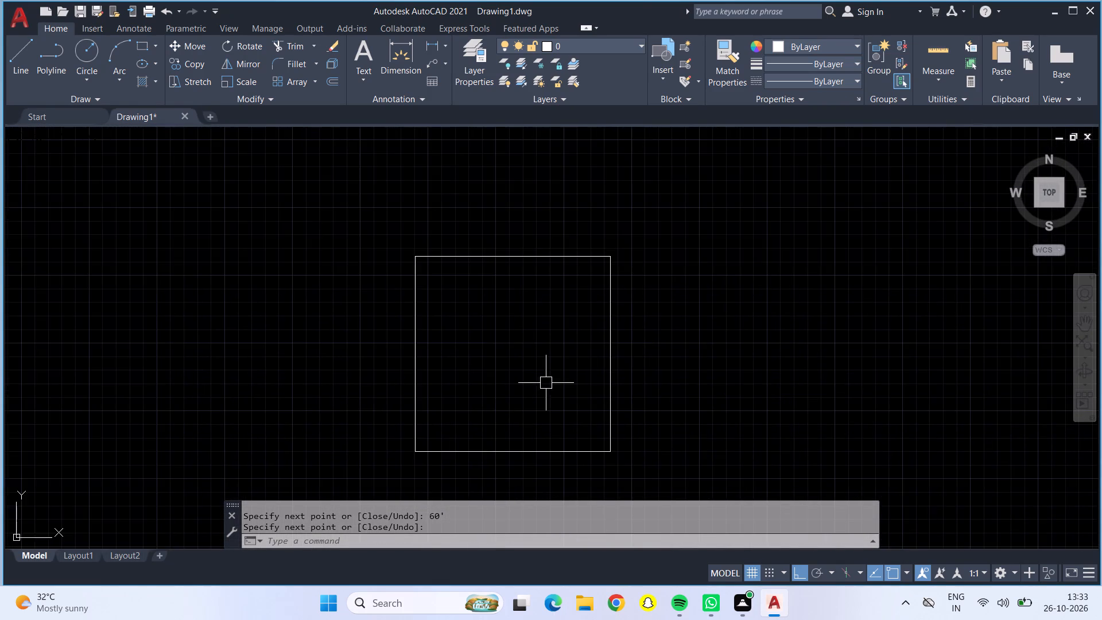
scroll(542, 383, up, 1)
middle_drag(541, 383, 539, 367)
middle_click(539, 366)
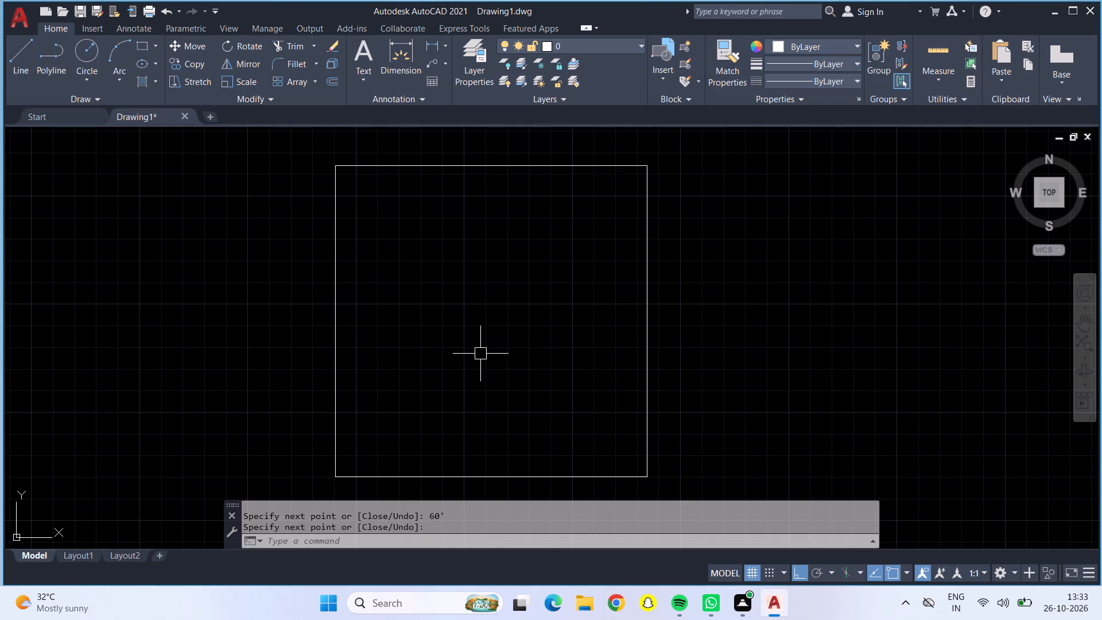
key(Escape)
key(o)
key(Return)
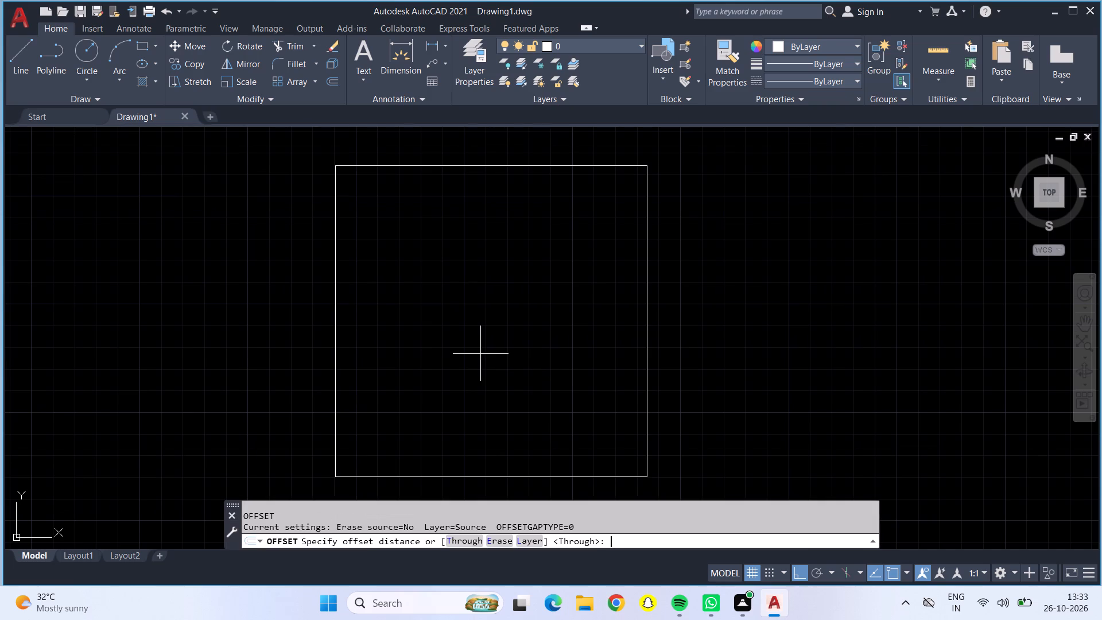
key(6)
key(BackSpace)
text(9")
key(Return)
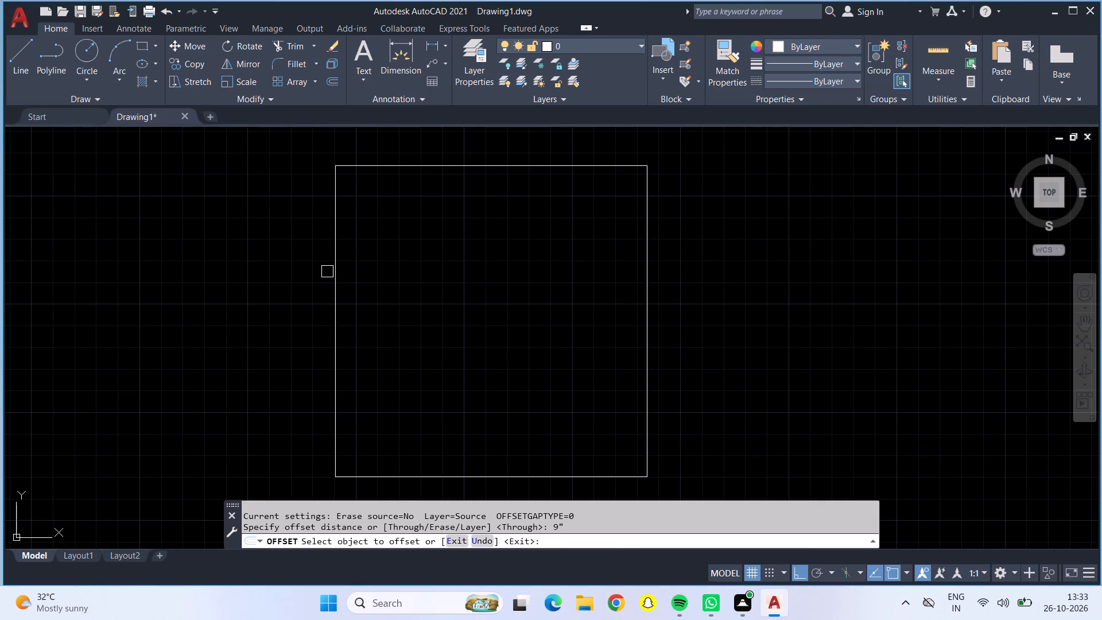
click(327, 272)
click(331, 276)
drag(432, 298, 426, 274)
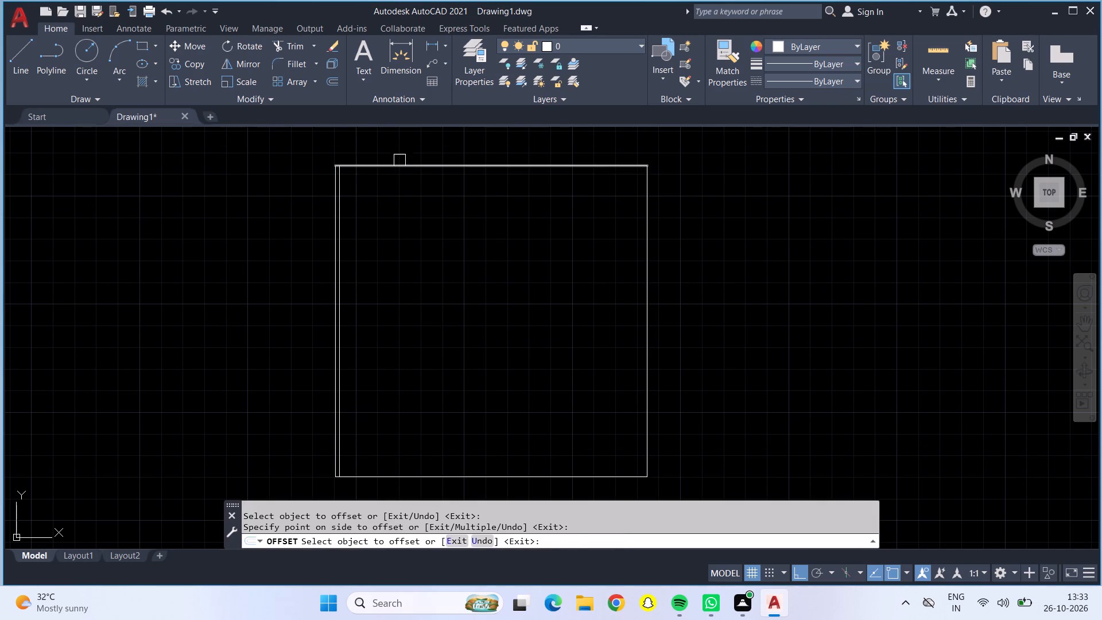
click(399, 164)
click(423, 303)
click(646, 382)
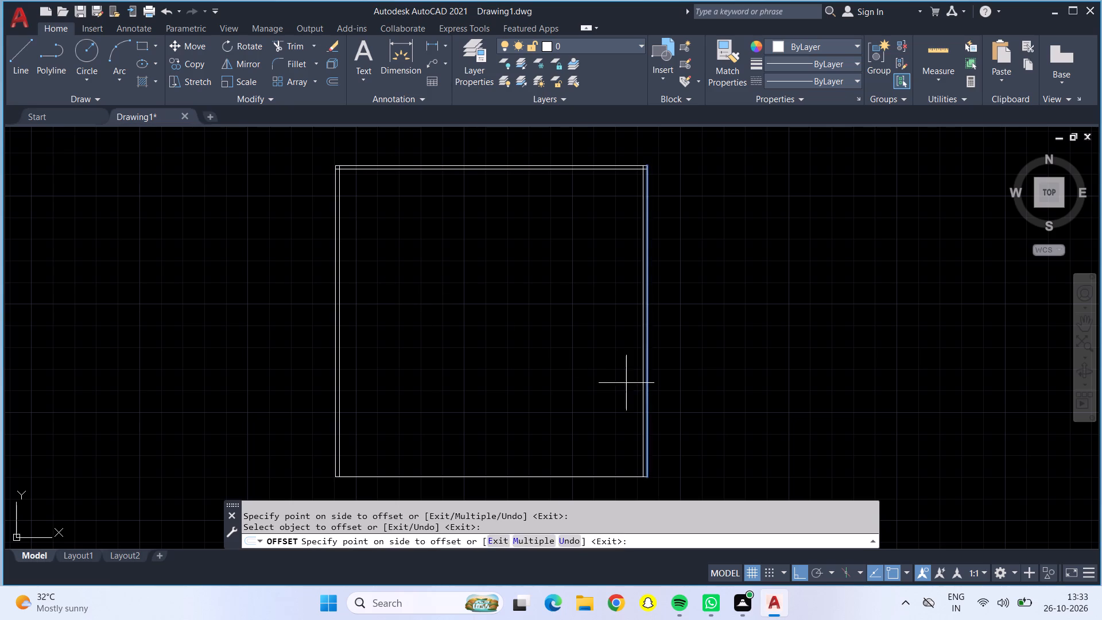
click(600, 376)
drag(584, 478, 580, 458)
click(568, 407)
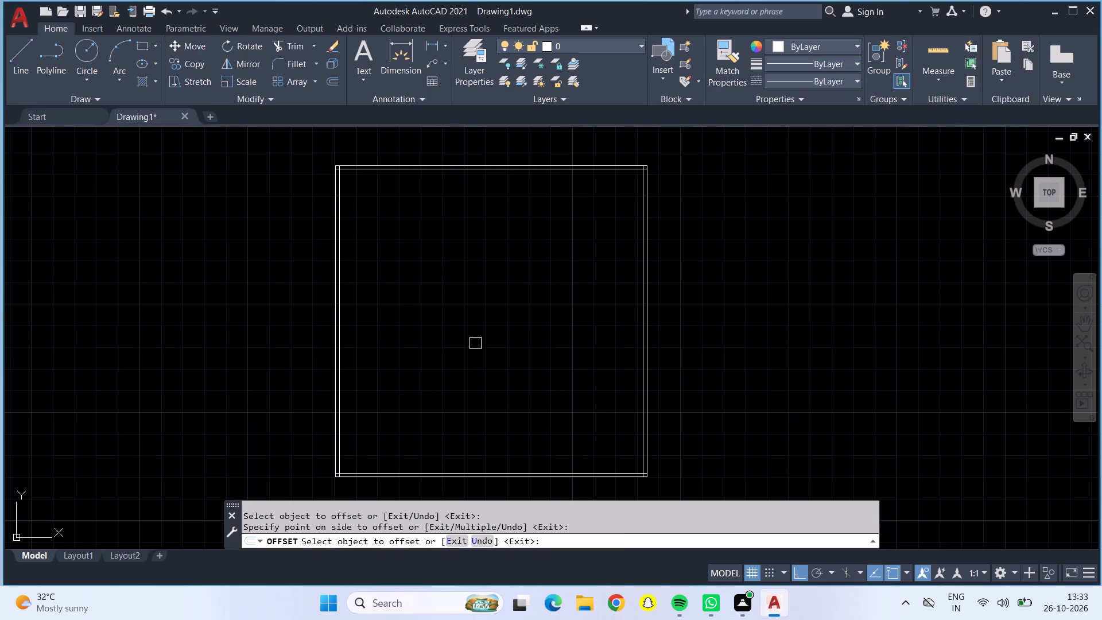
key(Escape)
Trim the overlapping inner wall line ends at the upper-left corner of the 60' square.
click(285, 36)
click(294, 48)
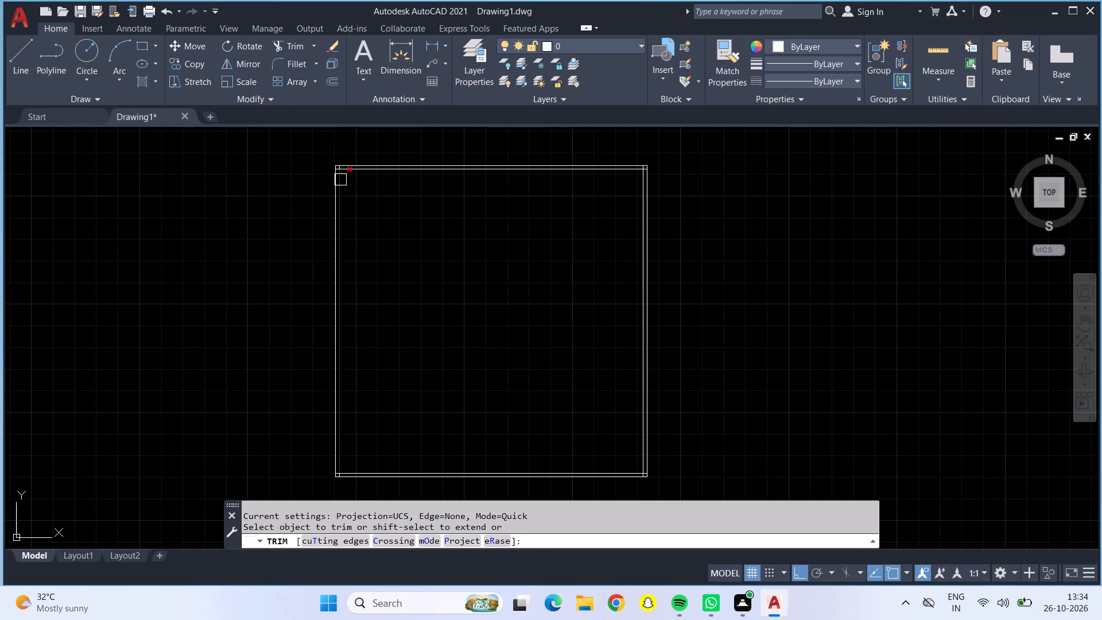
scroll(347, 150, up, 4)
scroll(281, 286, up, 2)
scroll(281, 286, down, 1)
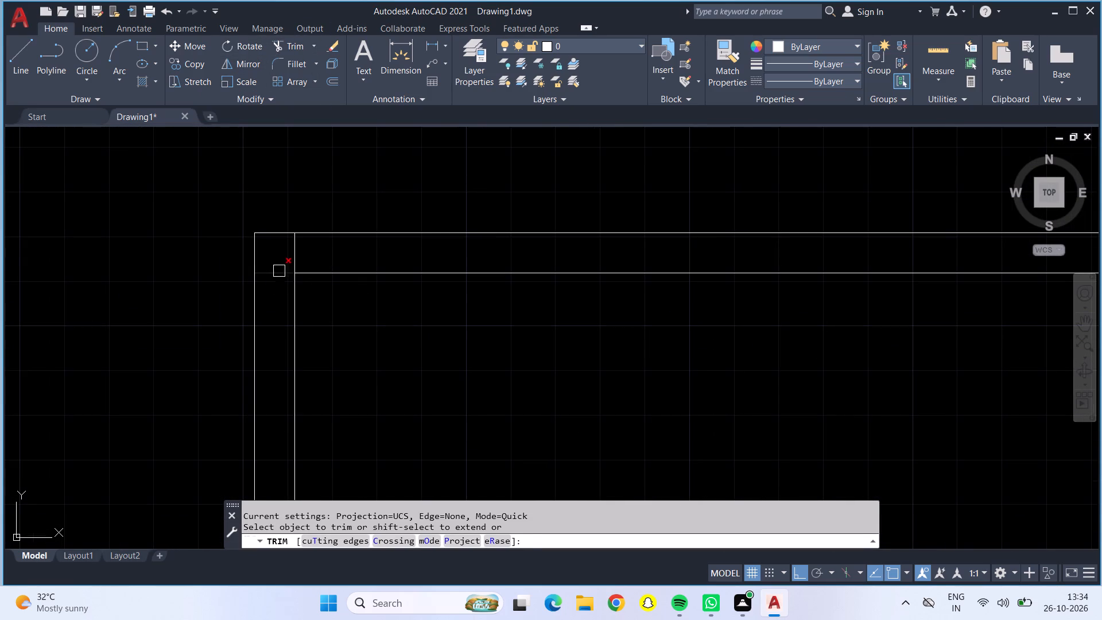
click(279, 271)
click(295, 250)
Trim both inner wall line ends that run into the wall thickness at the square's upper-right corner.
scroll(295, 247, down, 6)
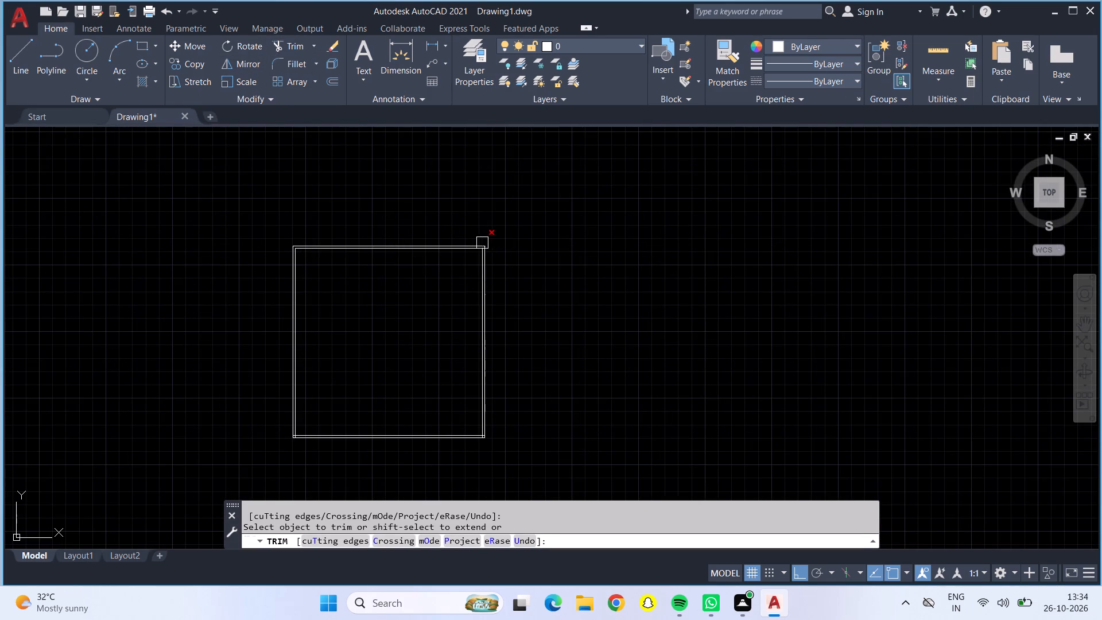
scroll(480, 245, up, 6)
scroll(497, 301, up, 2)
drag(438, 282, 437, 281)
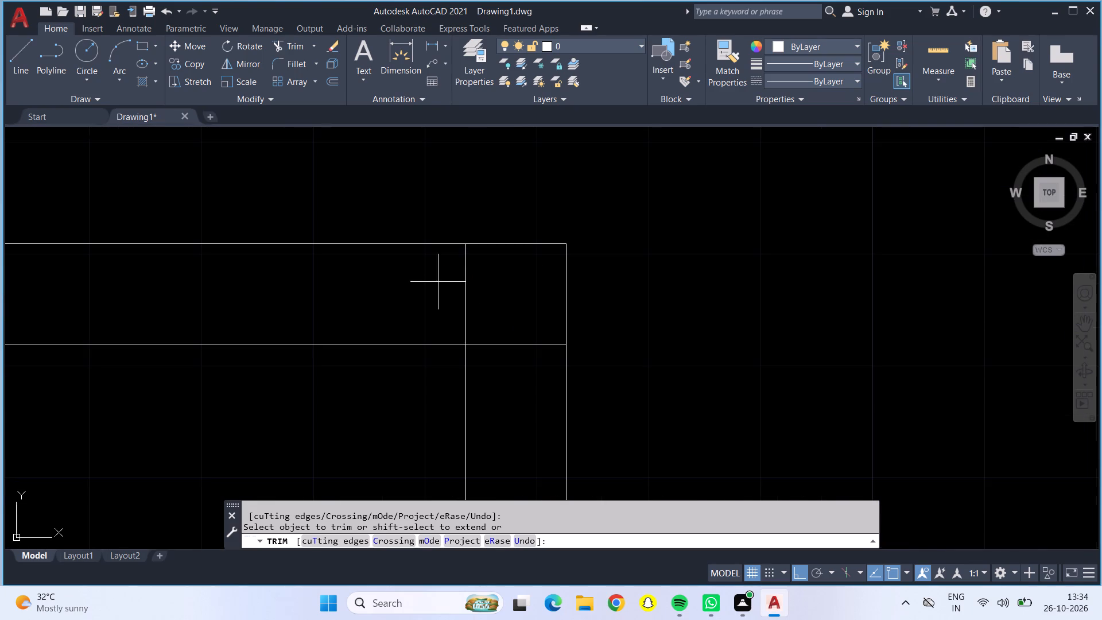
drag(437, 281, 518, 357)
Trim the two overlapping inner wall line ends at the square's lower-right corner.
scroll(506, 359, down, 6)
middle_drag(417, 435, 326, 154)
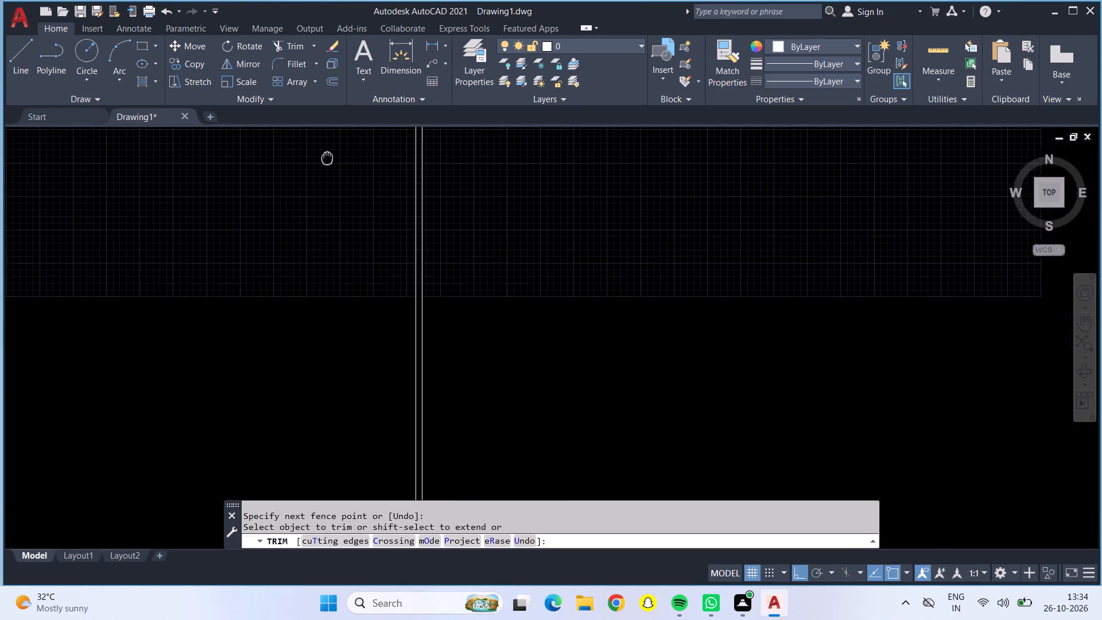
middle_drag(326, 154, 323, 146)
middle_drag(359, 404, 364, 152)
scroll(409, 288, up, 7)
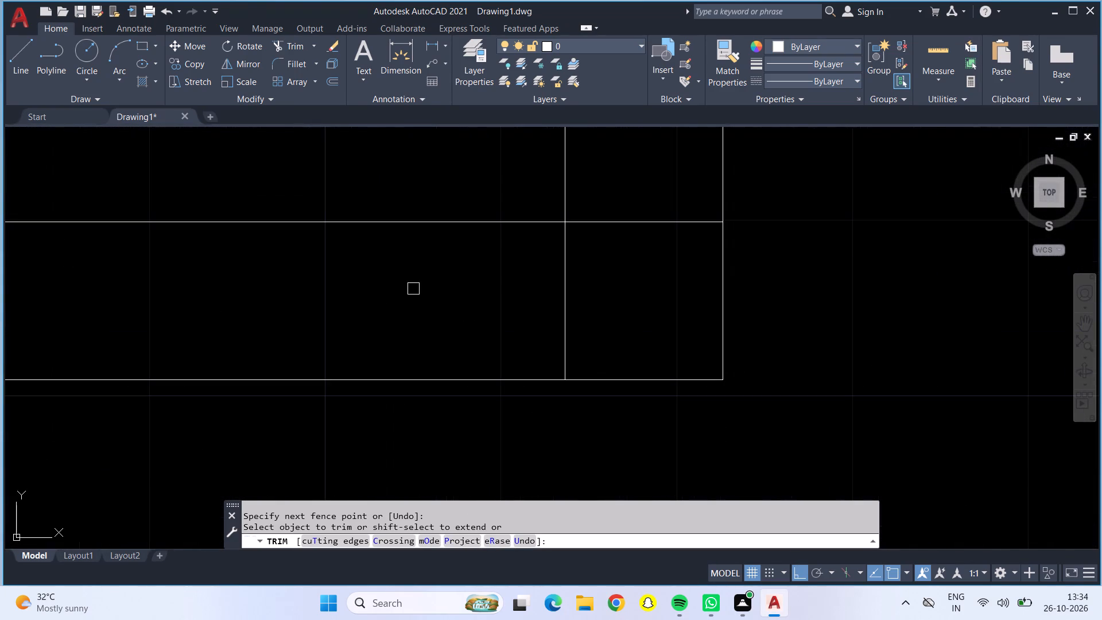
drag(657, 166, 540, 297)
scroll(538, 294, down, 3)
scroll(538, 294, up, 1)
scroll(538, 294, down, 1)
right_drag(537, 300, 534, 306)
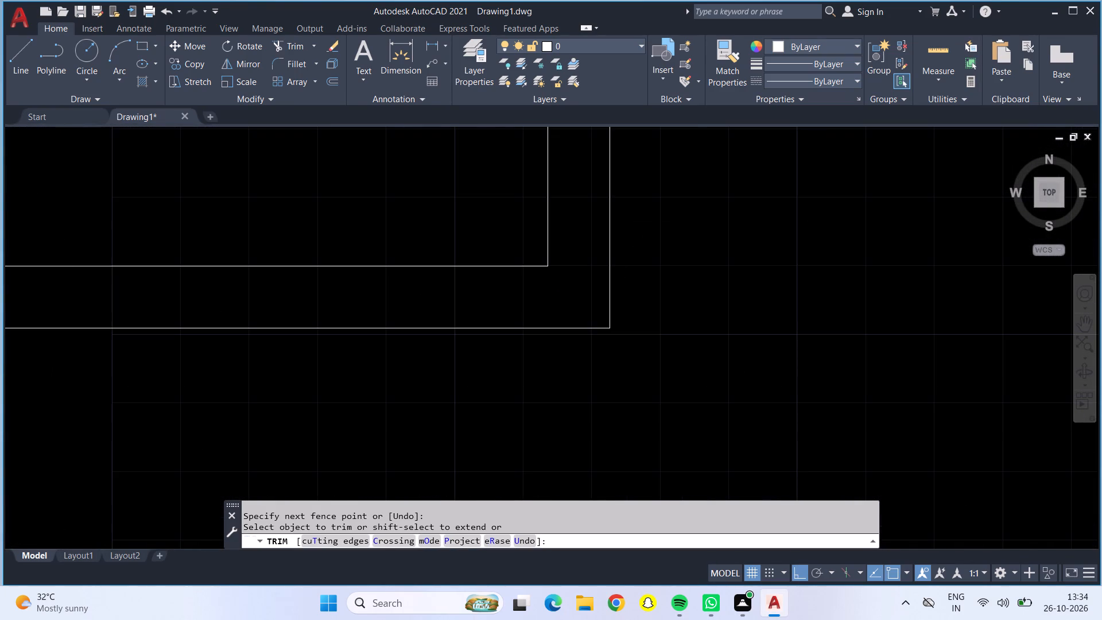
click(527, 304)
scroll(506, 289, down, 1)
click(506, 288)
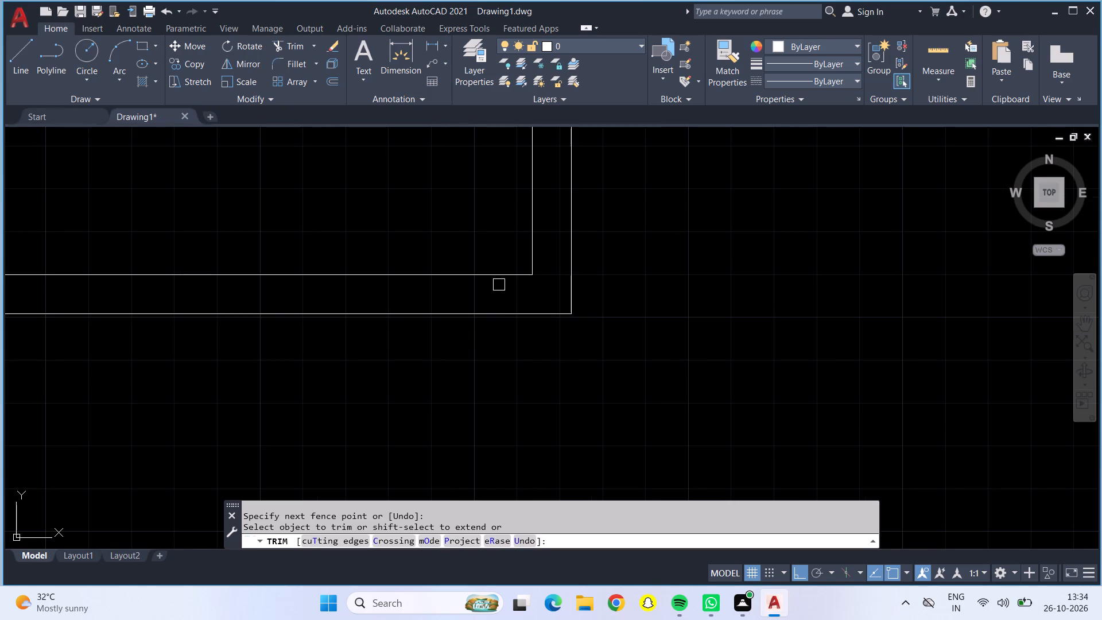
Trim the inner wall line ends at the square's lower-left corner and finish the Trim command.
scroll(444, 208, down, 2)
middle_drag(441, 200, 1101, 330)
scroll(515, 330, down, 1)
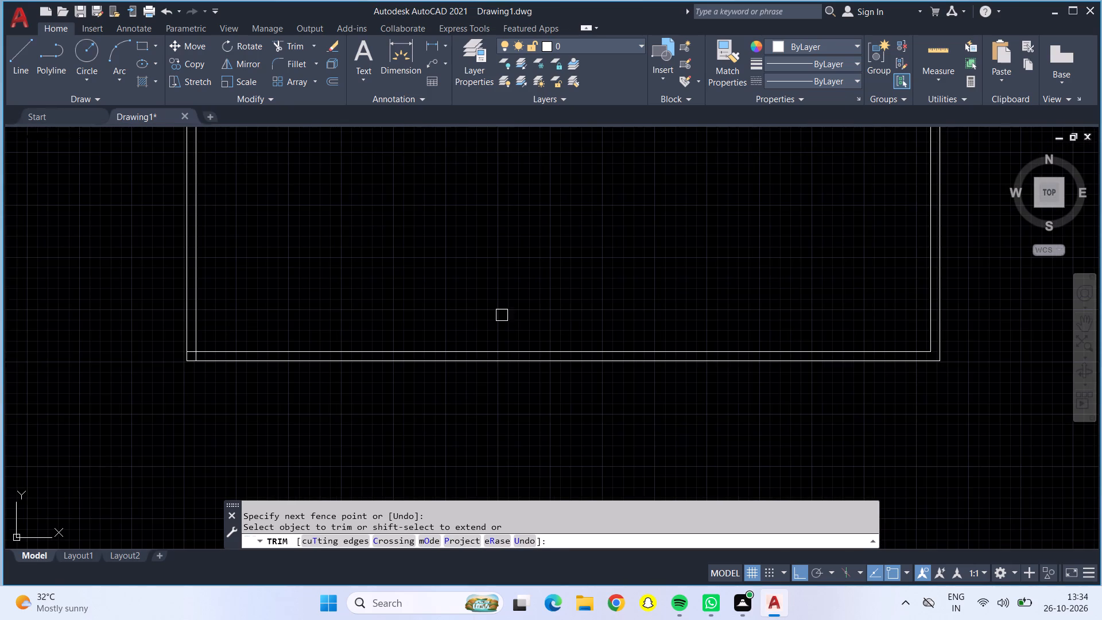
scroll(166, 363, up, 6)
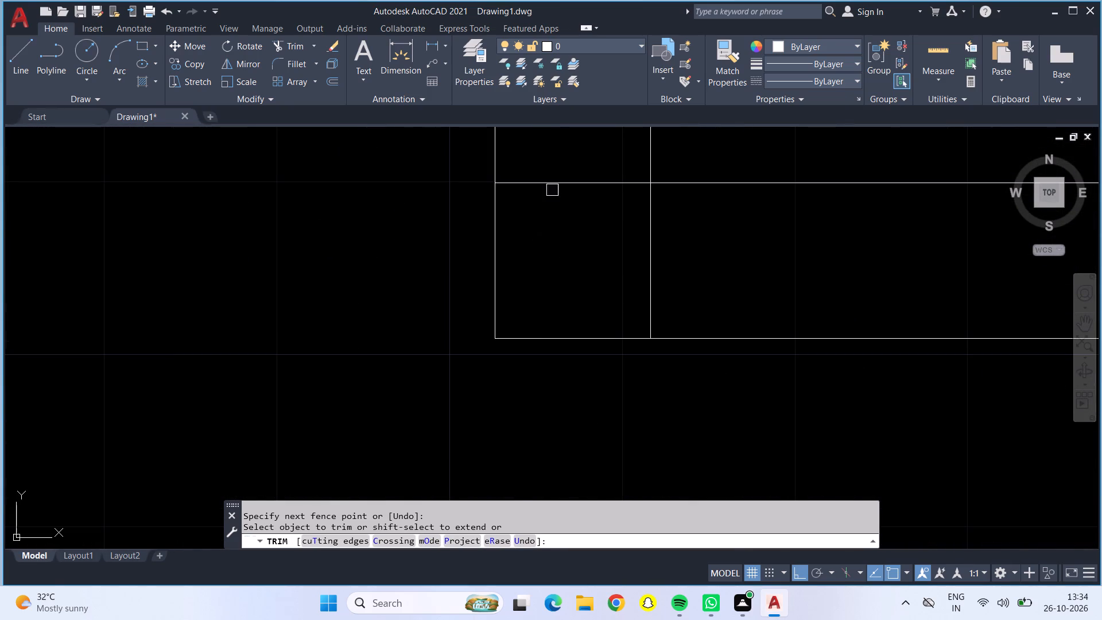
drag(563, 151, 684, 245)
scroll(681, 246, down, 5)
middle_drag(780, 192, 708, 230)
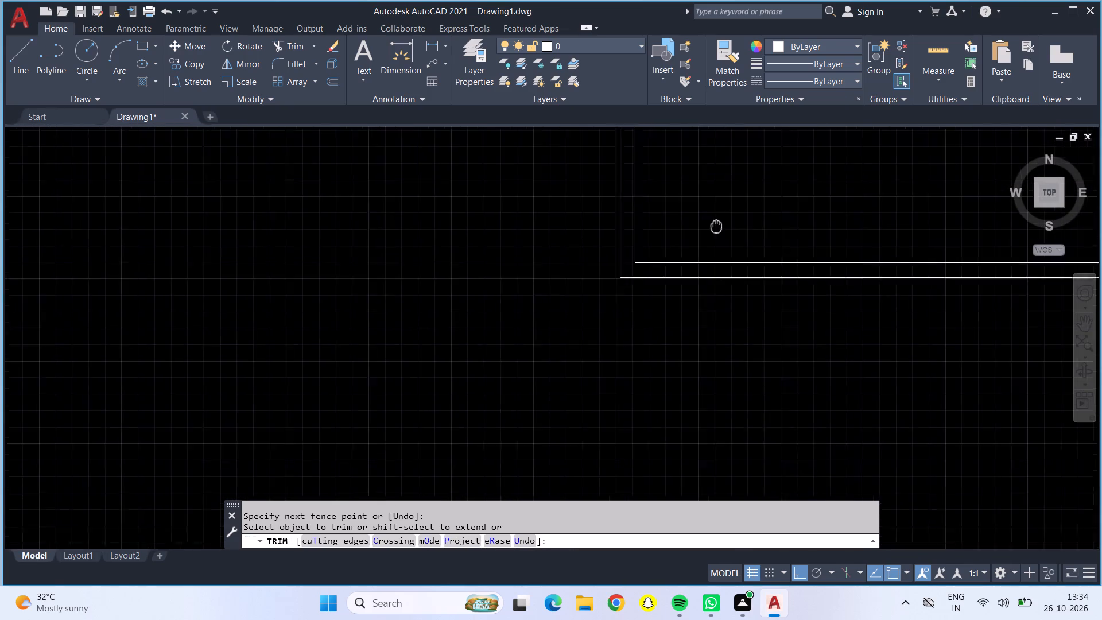
middle_drag(708, 230, 192, 375)
scroll(192, 375, down, 1)
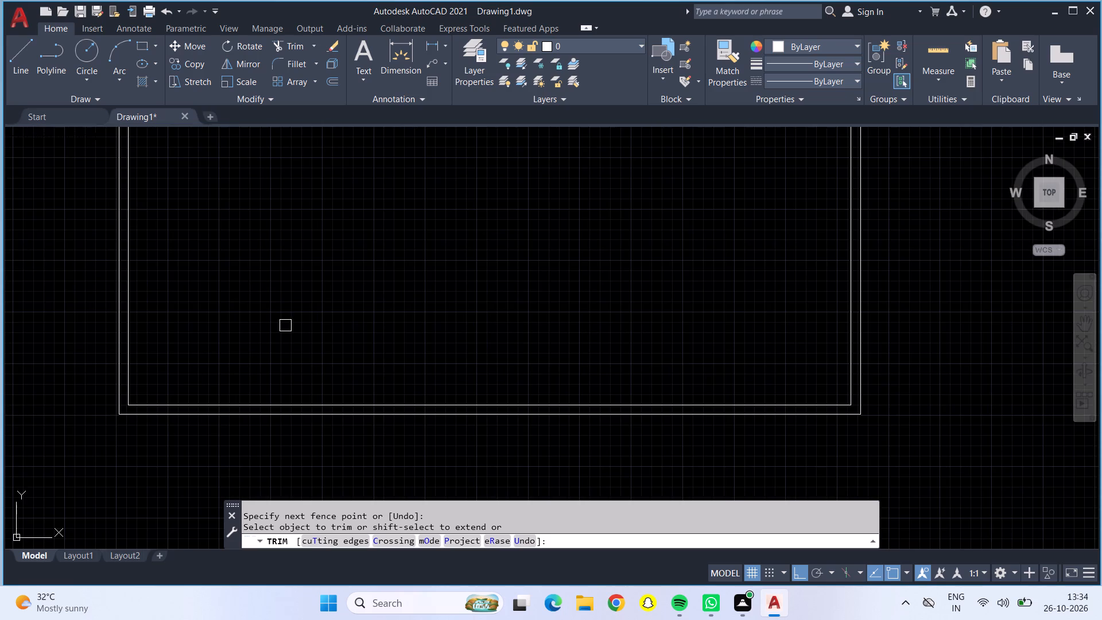
middle_click(285, 324)
middle_click(280, 328)
scroll(340, 332, down, 2)
middle_drag(342, 303, 379, 392)
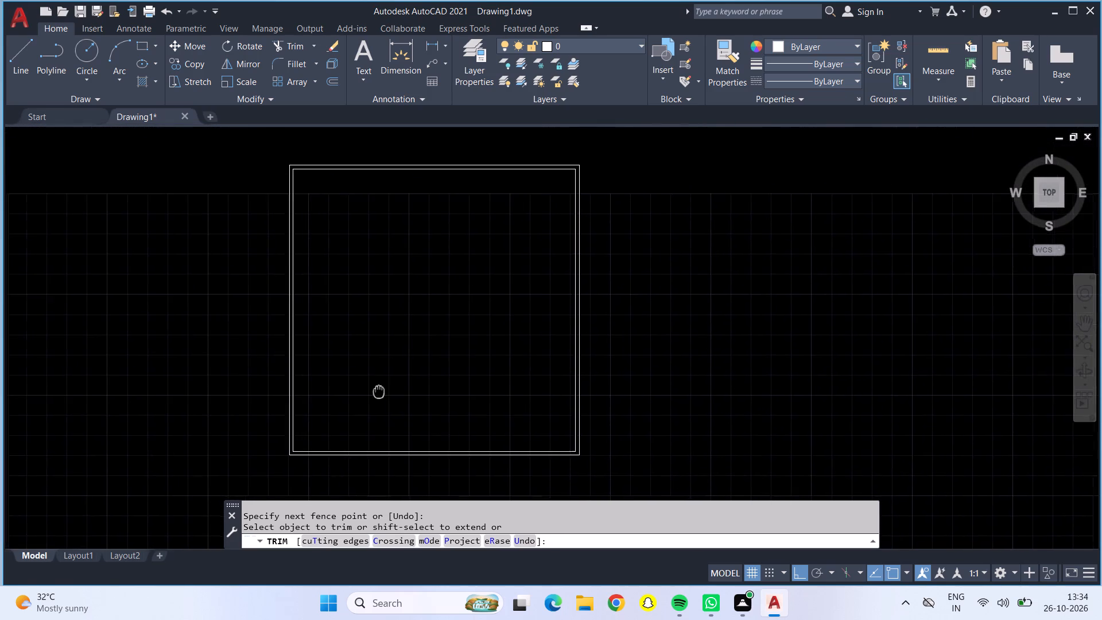
middle_drag(379, 392, 444, 408)
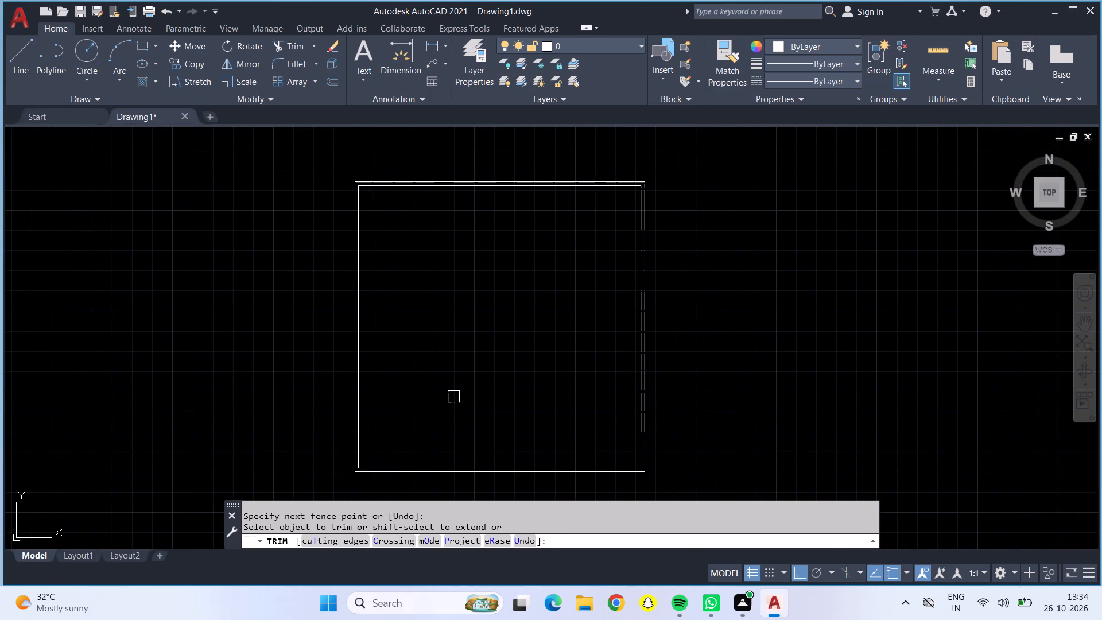
key(Escape)
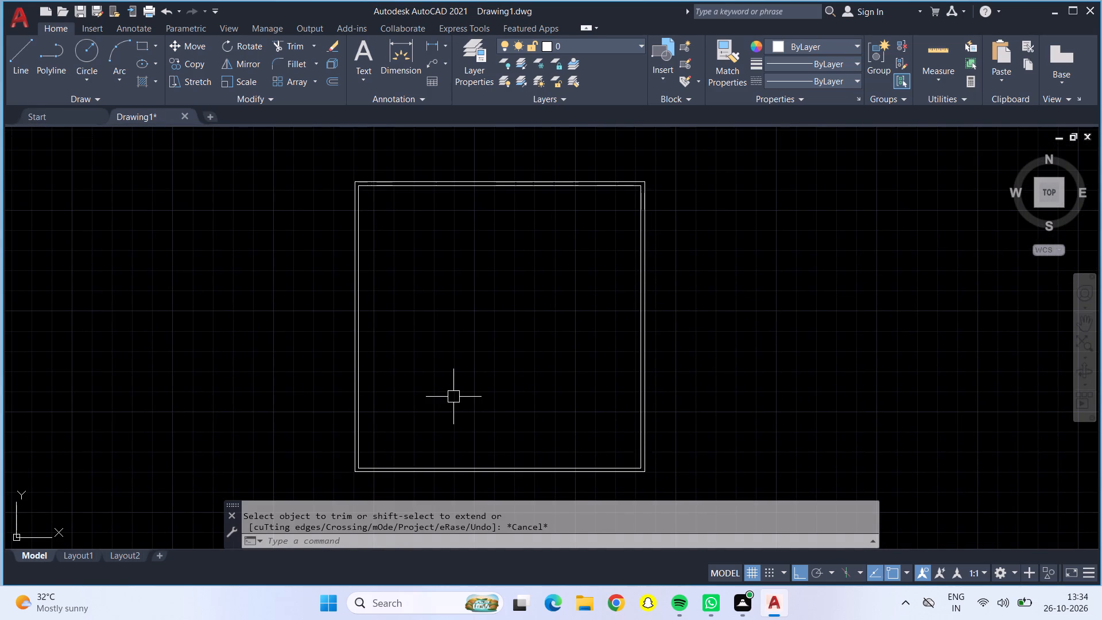
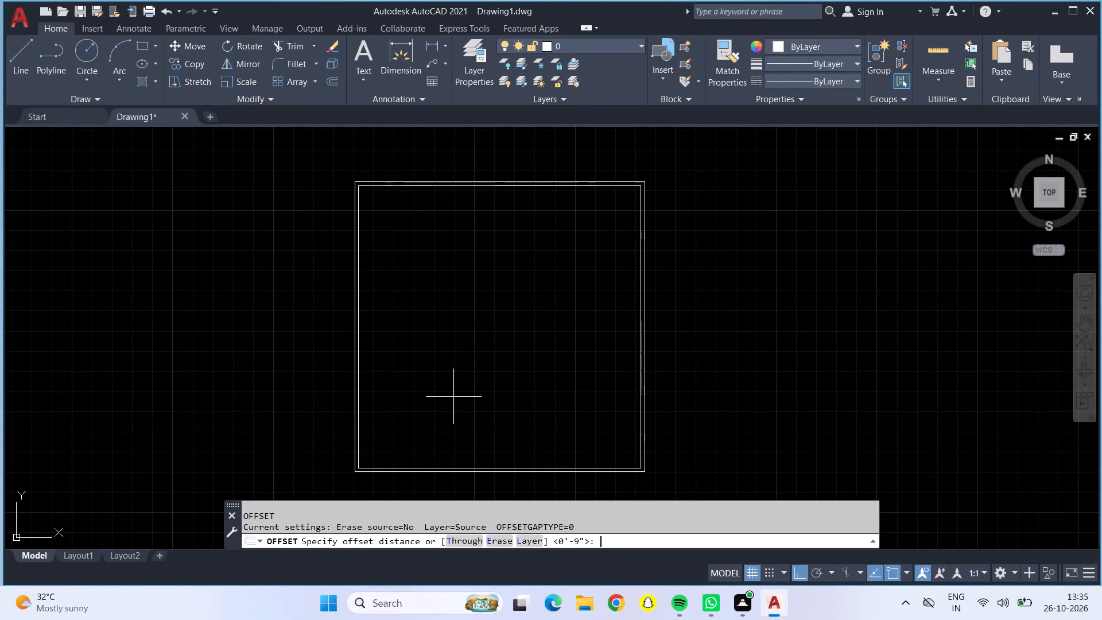
Offset the inner line of the top outer wall 9'4" down into the square.
text(9'4")
key(Return)
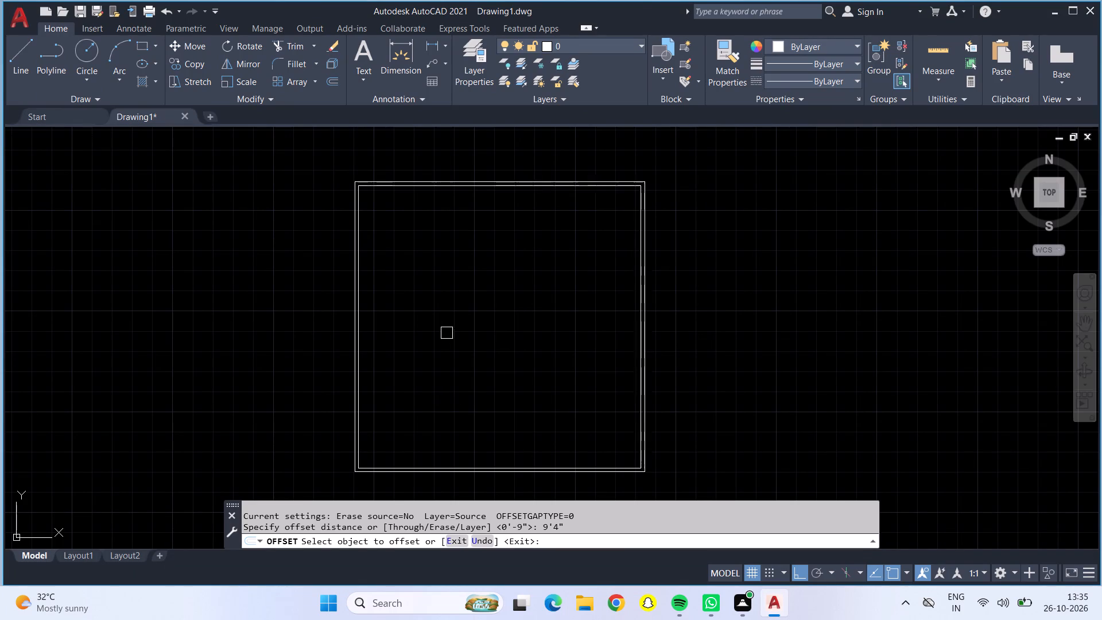
click(475, 188)
click(475, 212)
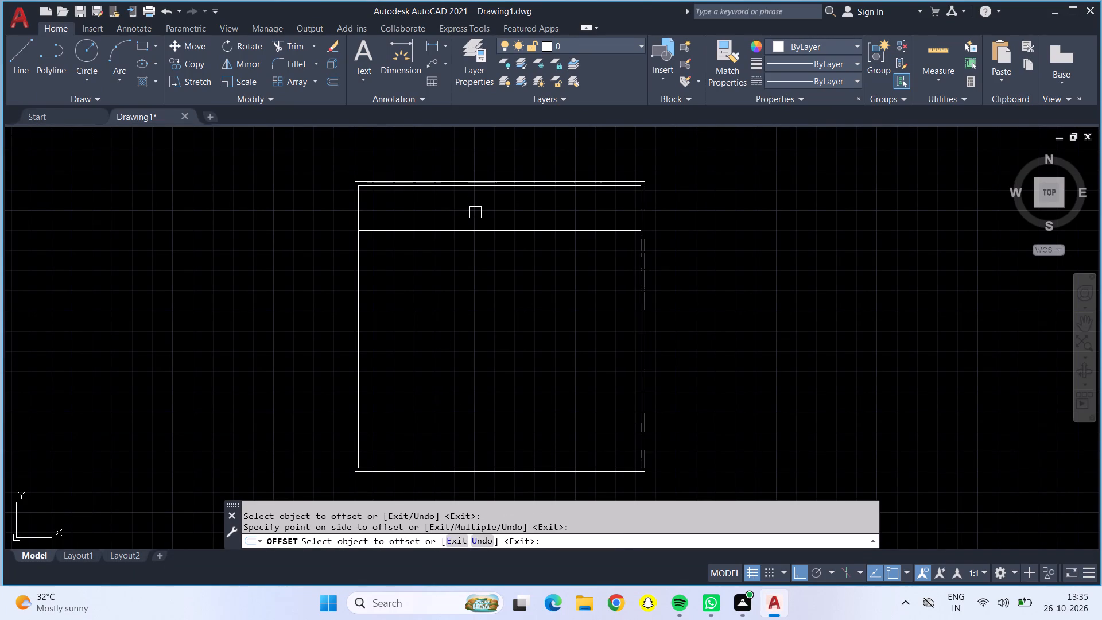
key(Escape)
Offset the new horizontal line 6" downward to give the first cross partition its thickness.
key(o)
key(Return)
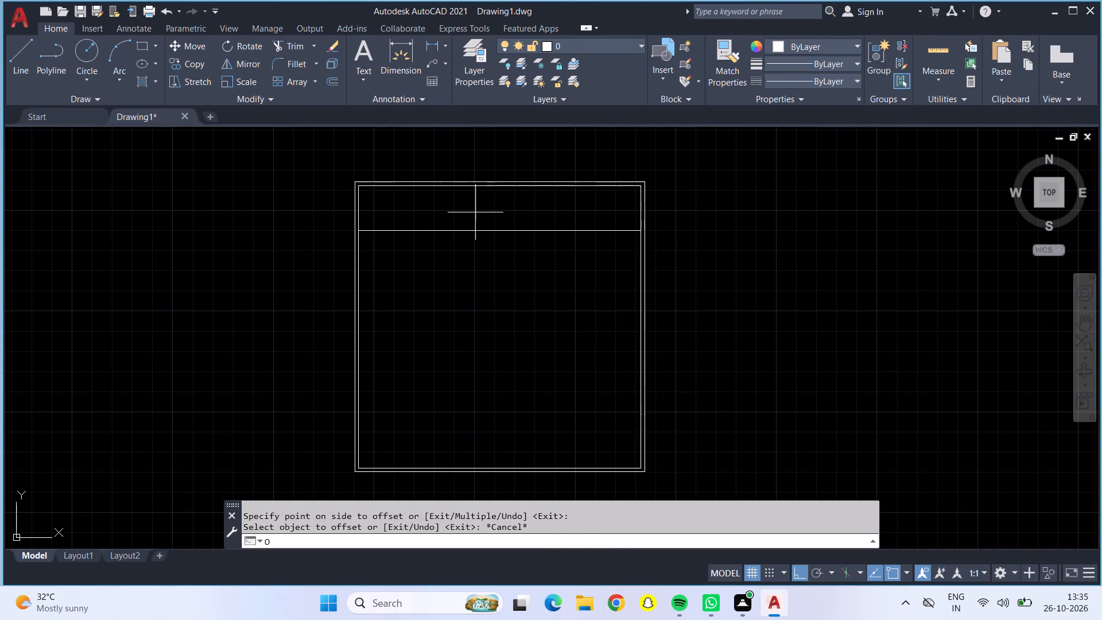
text(6")
key(Return)
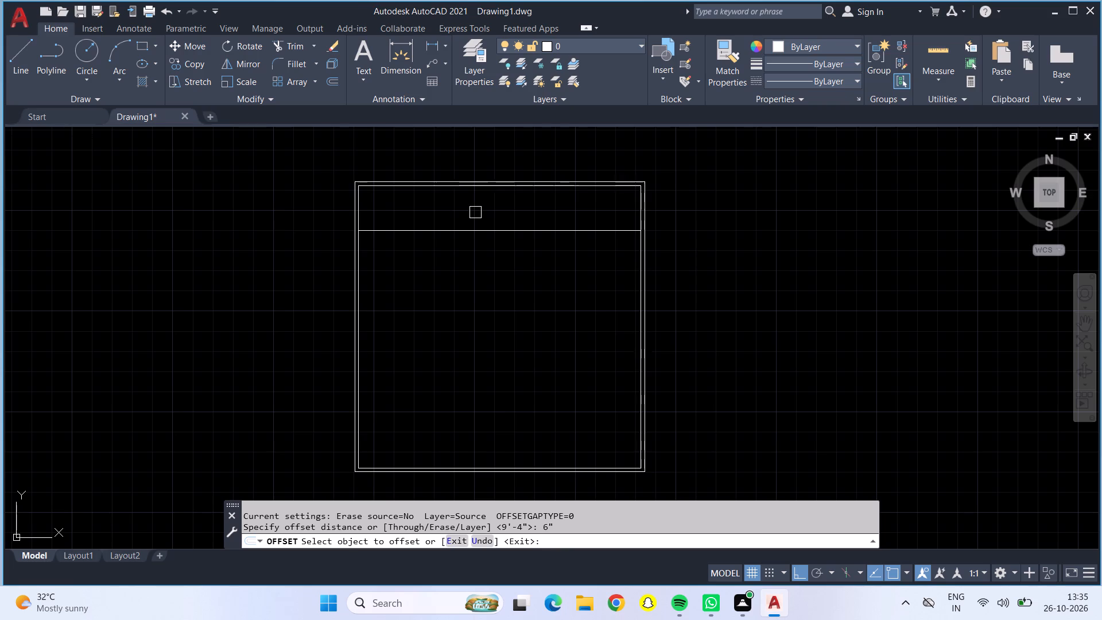
click(449, 235)
click(462, 260)
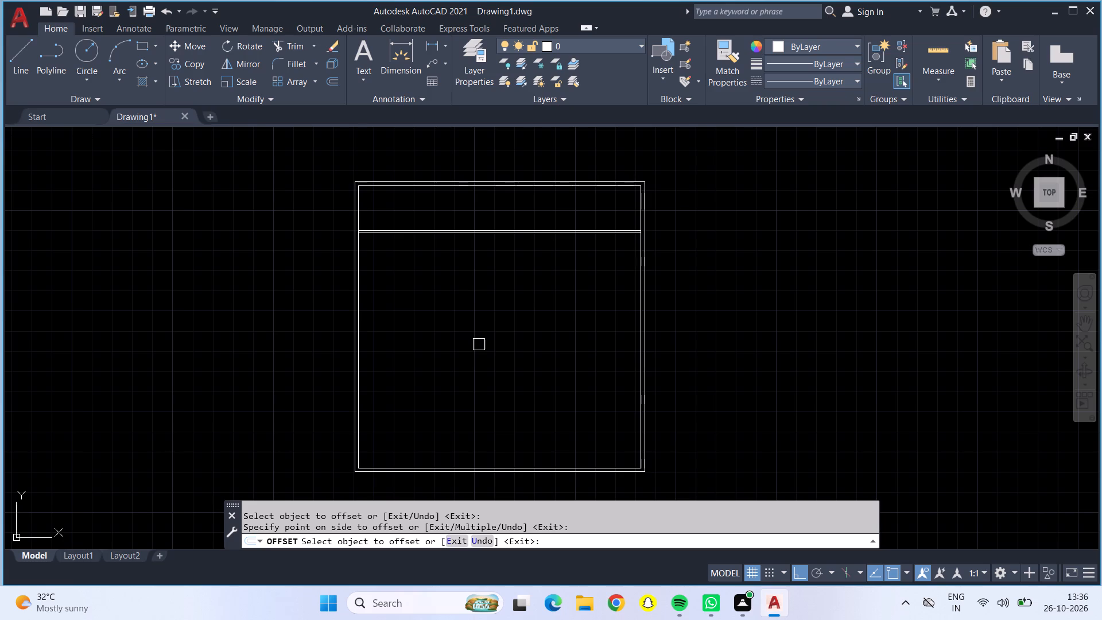
key(Escape)
key(Escape)
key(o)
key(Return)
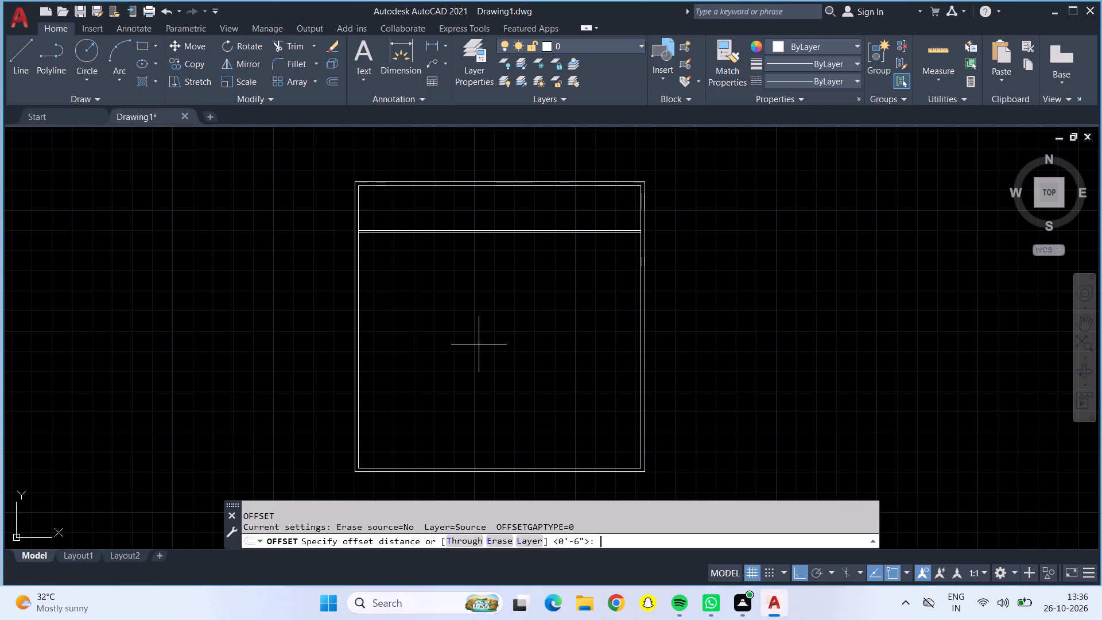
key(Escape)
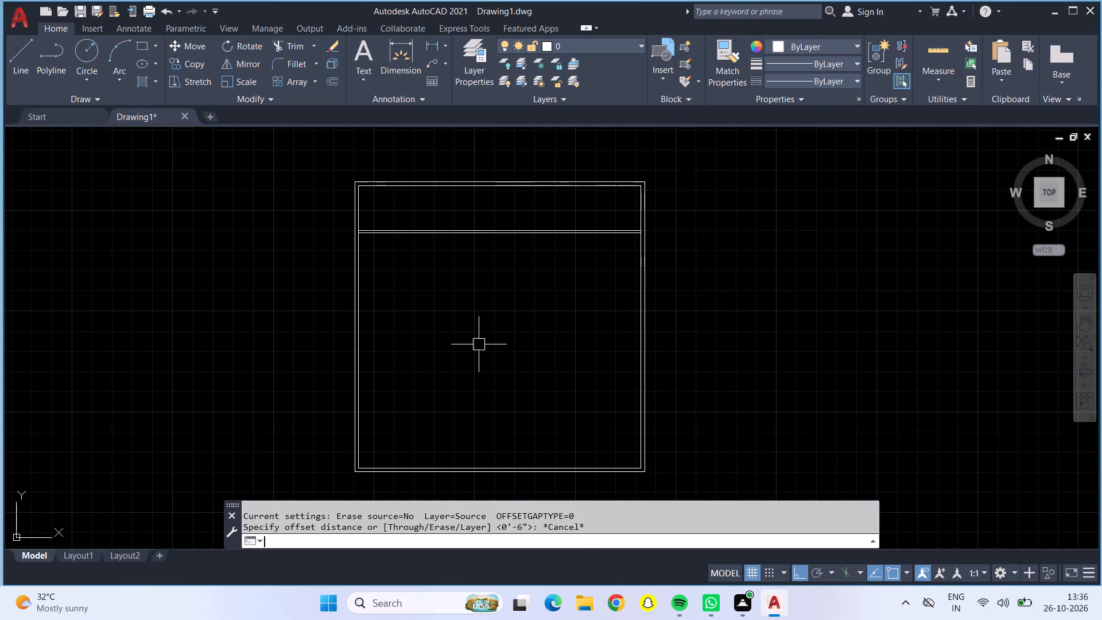
Offset the lower line of the first horizontal partition 12'4" downward.
key(o)
key(Return)
text(12)
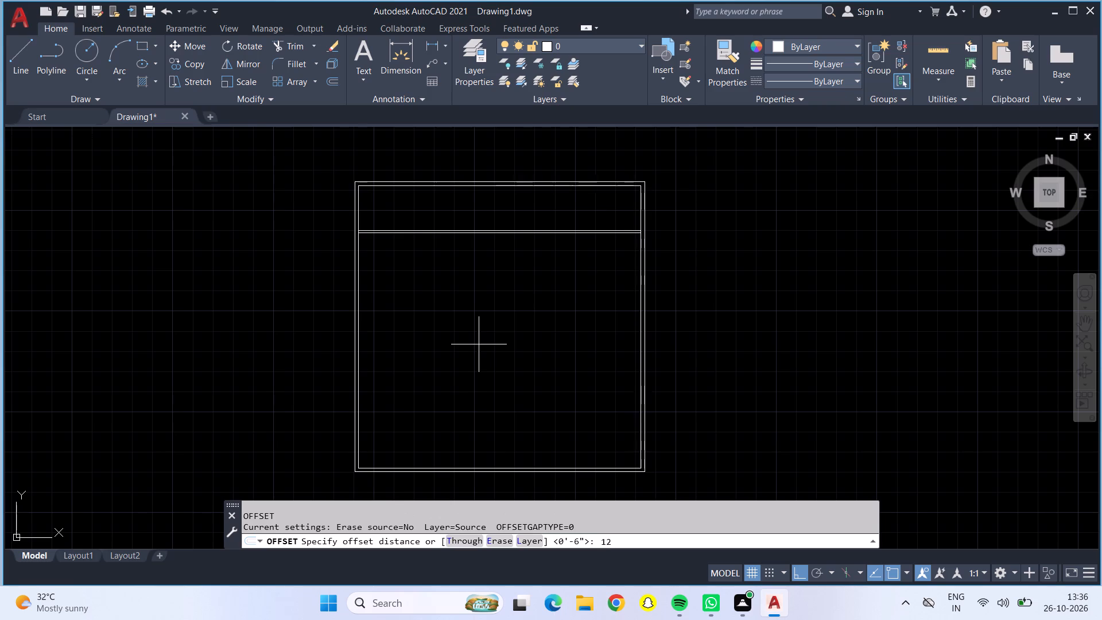
text('4")
key(Return)
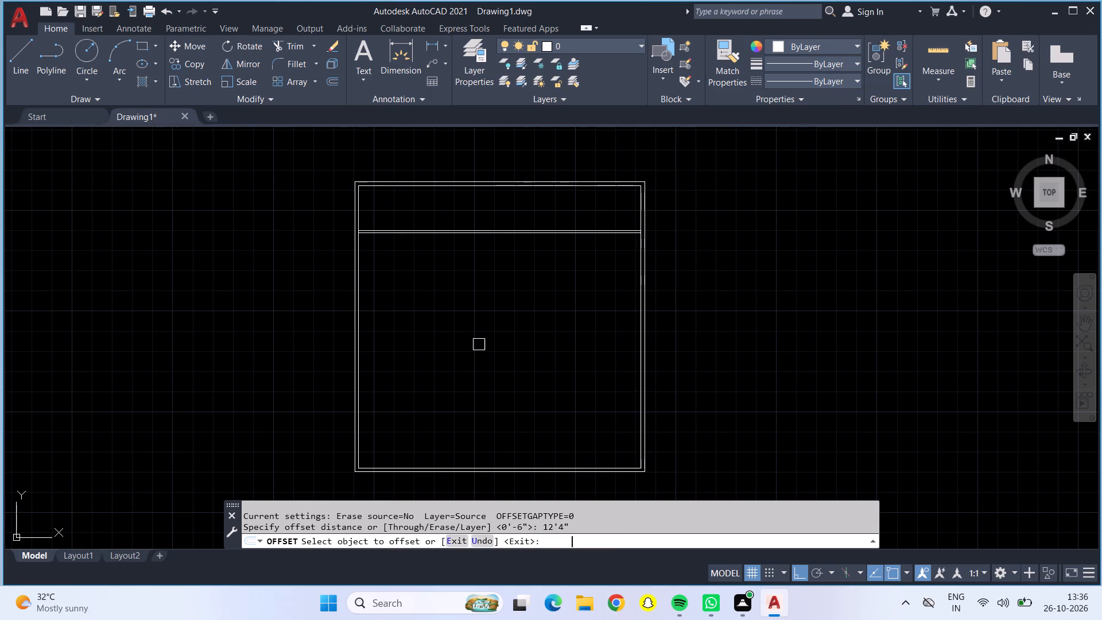
scroll(495, 235, up, 4)
click(492, 226)
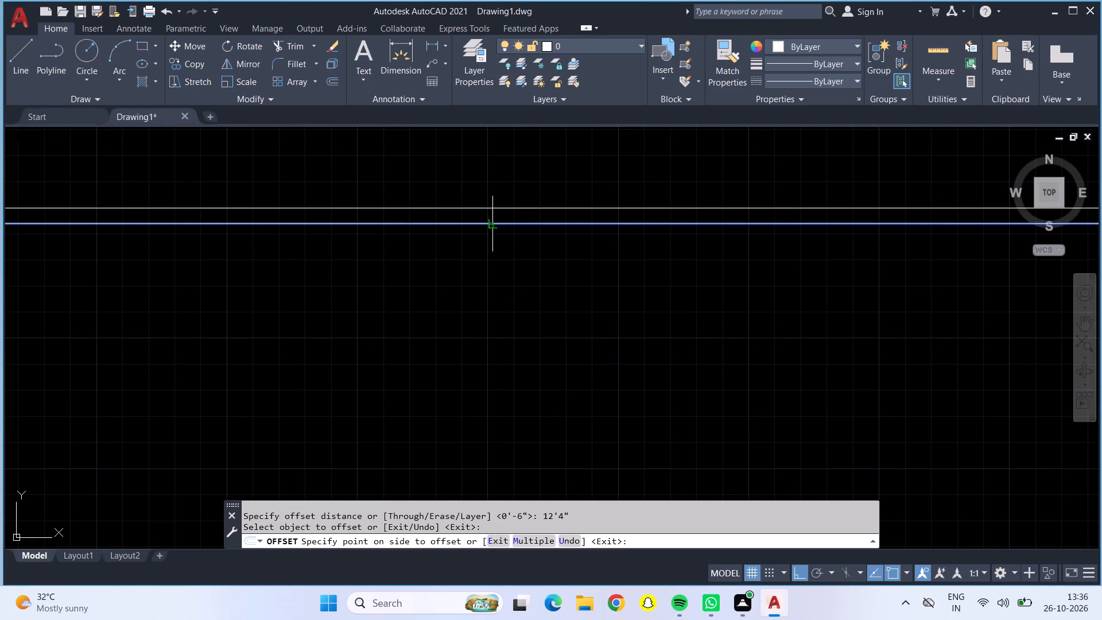
scroll(494, 231, down, 4)
click(495, 256)
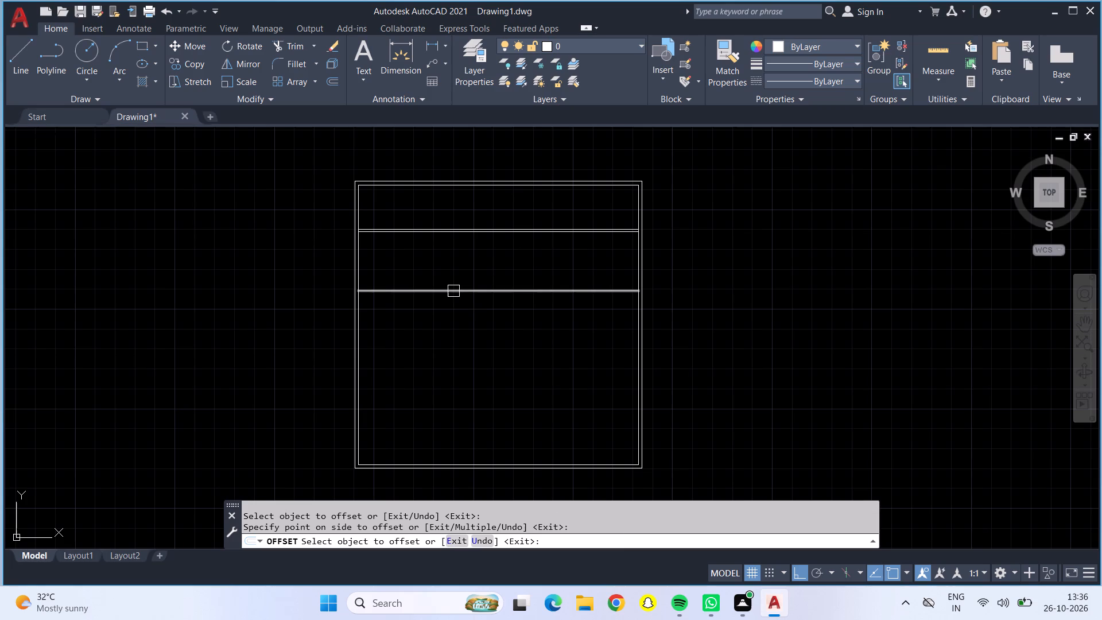
key(Escape)
Offset the new horizontal line 6" downward to form the second cross partition.
key(o)
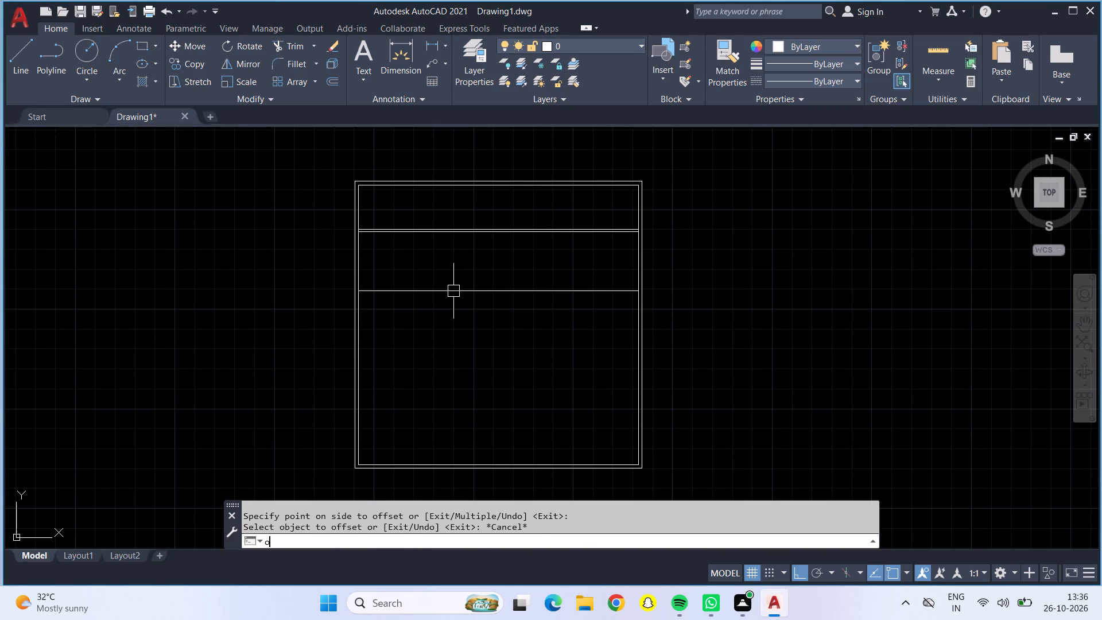
key(Return)
text(6")
key(Return)
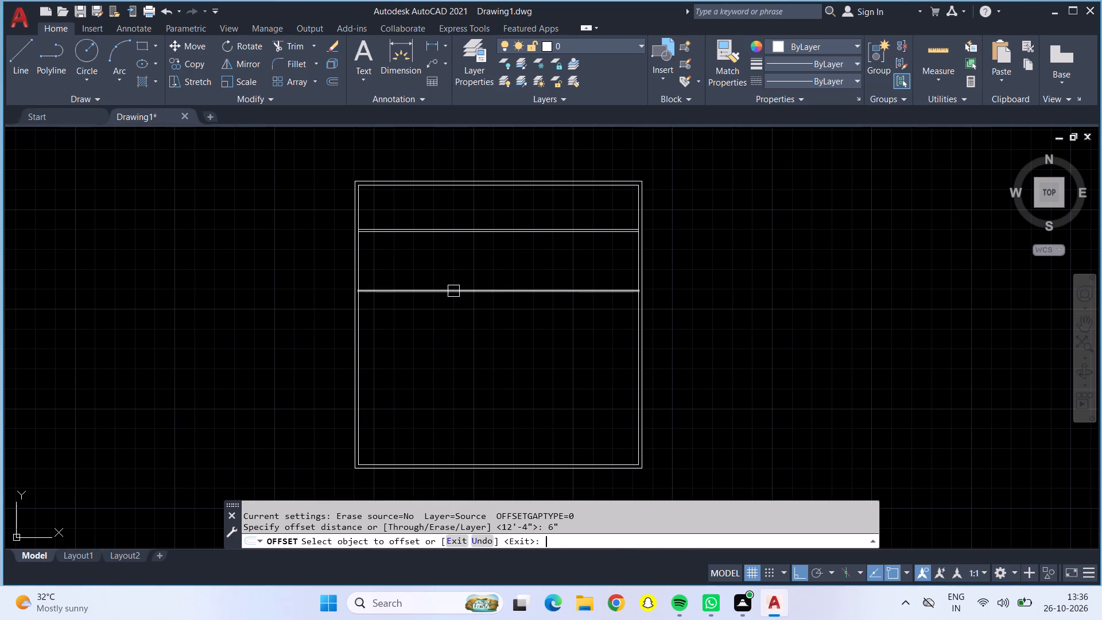
click(471, 288)
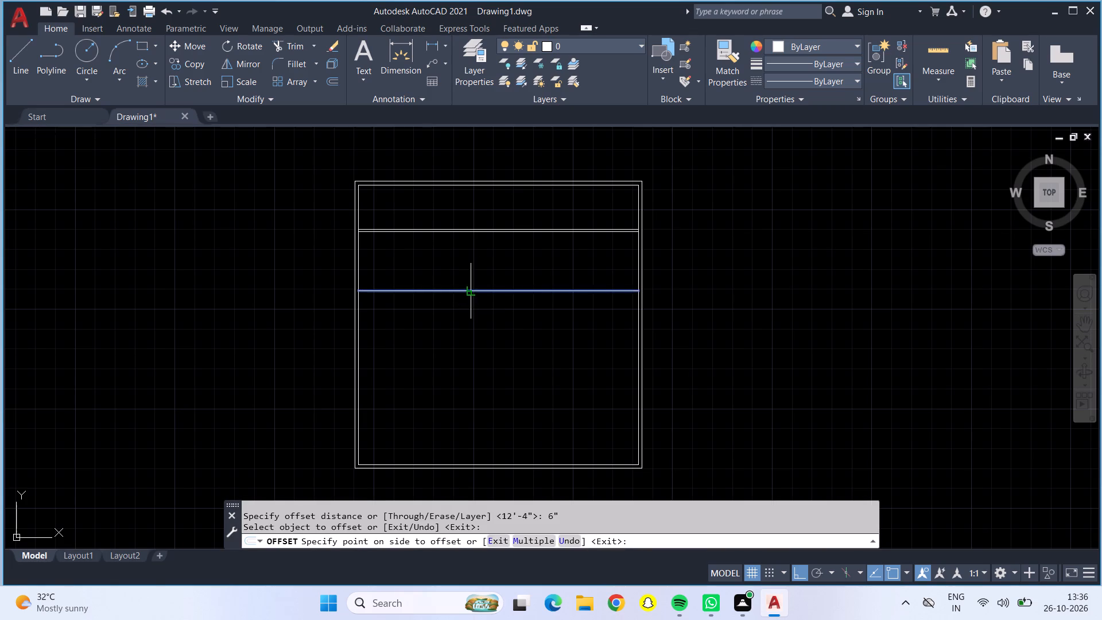
click(481, 313)
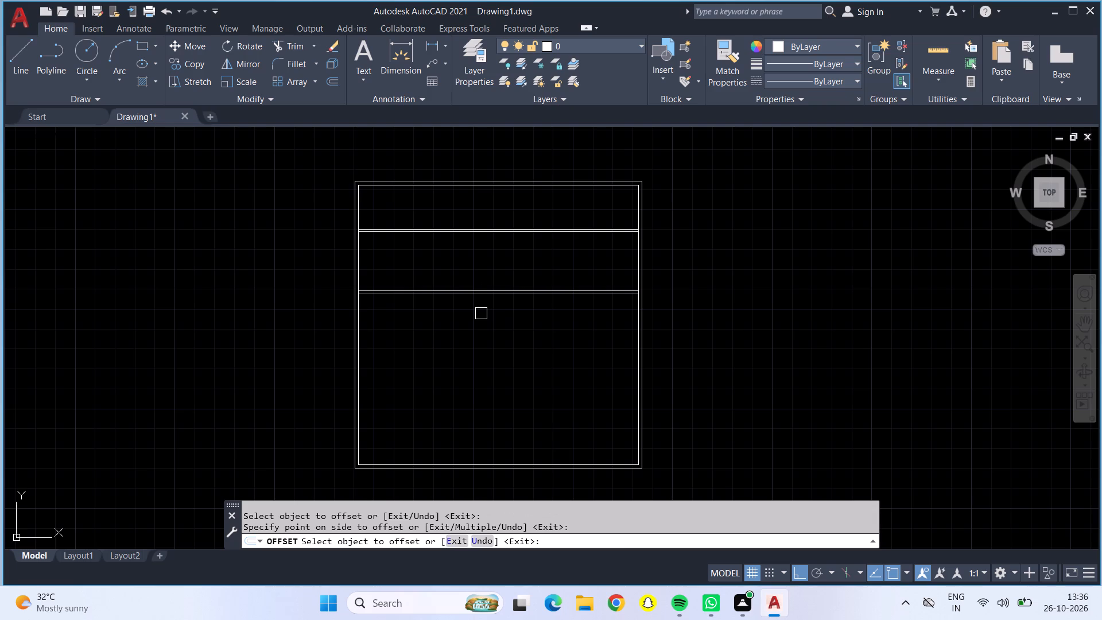
key(Escape)
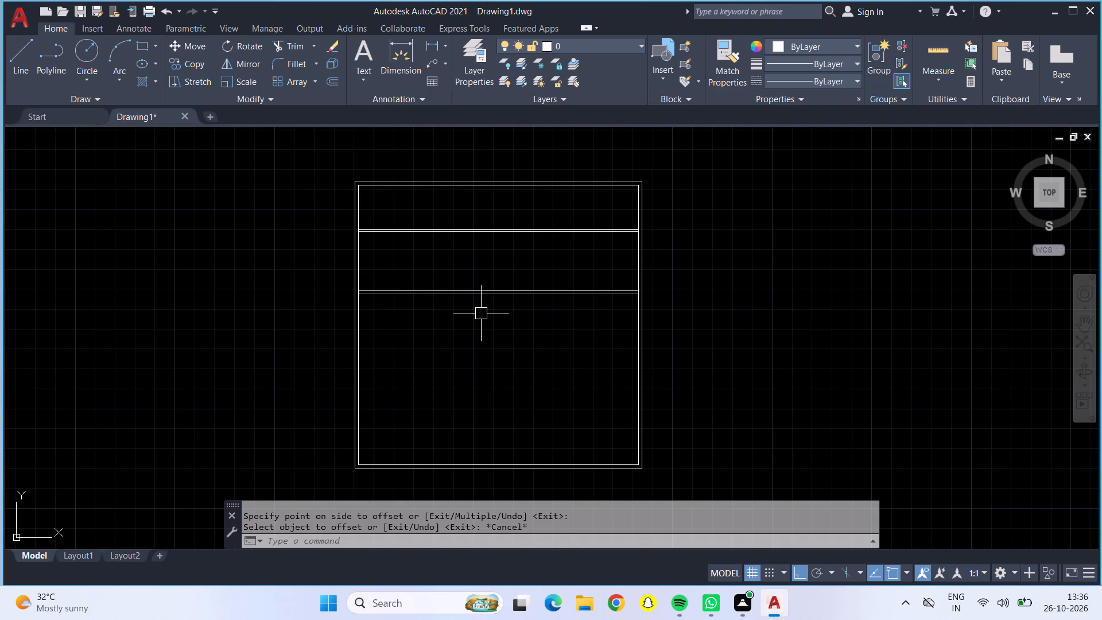
key(Escape)
key(Escape)
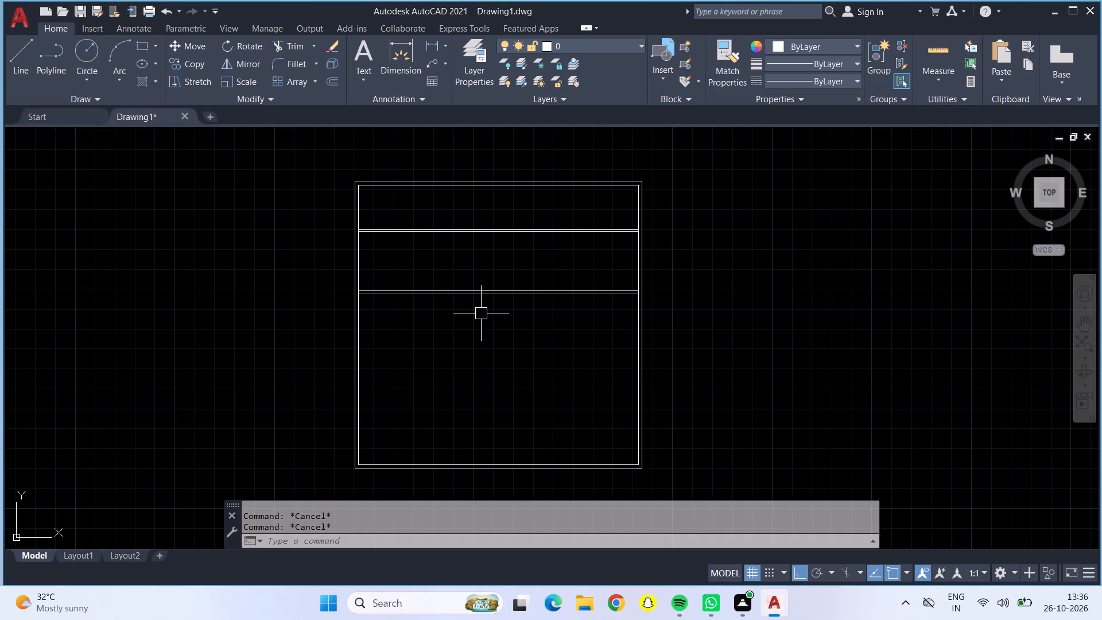
Offset the inner lines of the left and right outer walls 4'6" into the plan.
key(o)
key(Return)
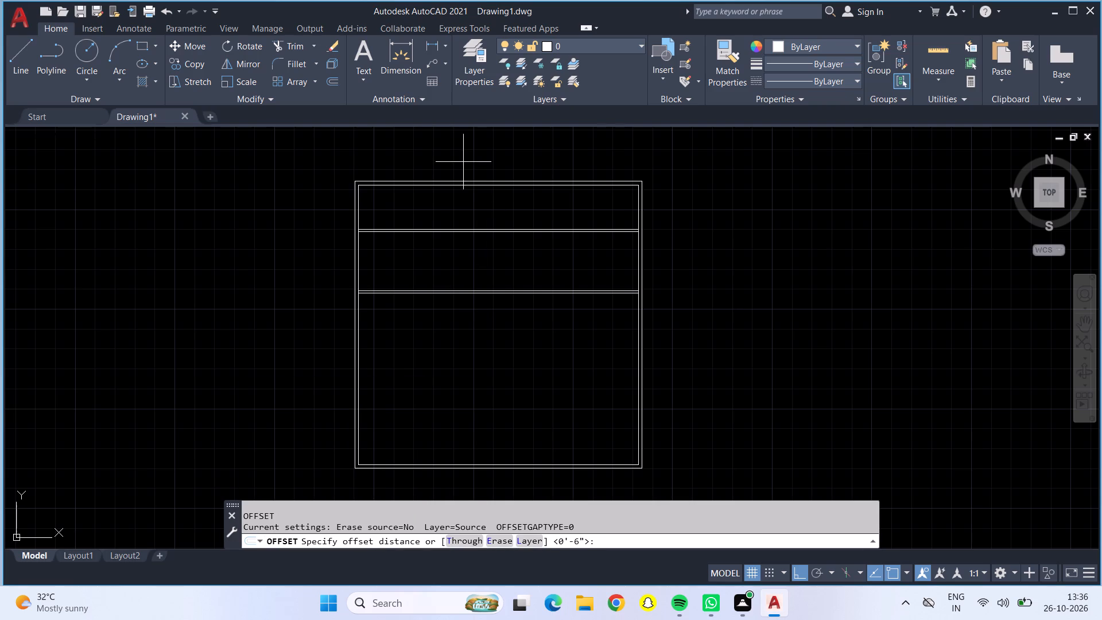
scroll(0, 405, up, 2)
scroll(526, 248, up, 1)
middle_drag(526, 251, 558, 326)
scroll(558, 326, up, 2)
scroll(556, 325, down, 2)
middle_drag(556, 325, 564, 362)
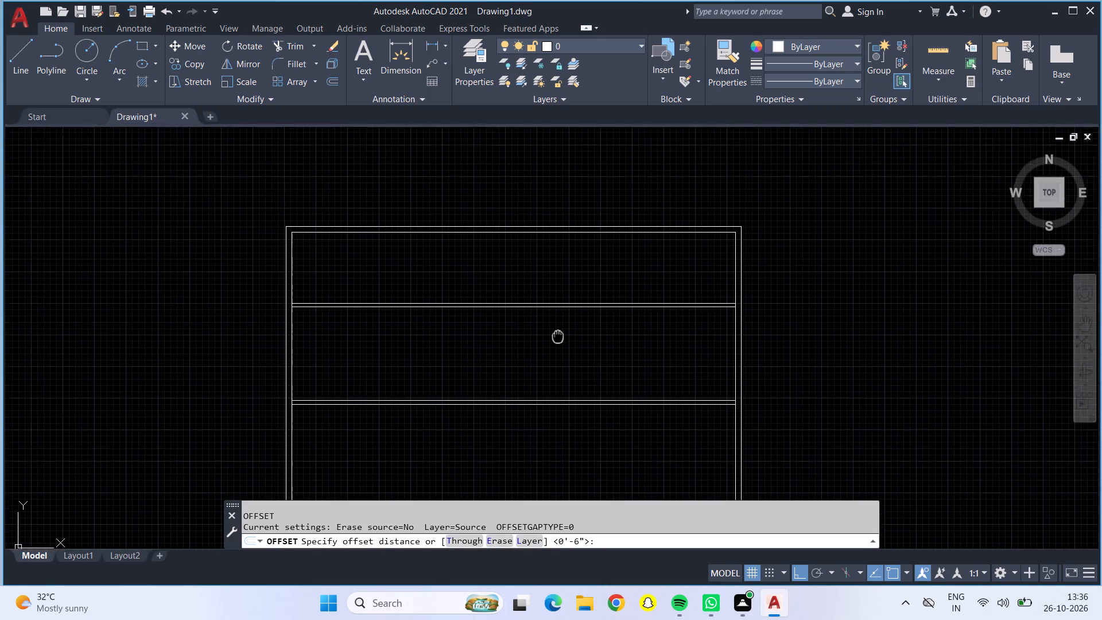
middle_drag(564, 362, 571, 385)
scroll(572, 386, up, 1)
scroll(571, 383, down, 1)
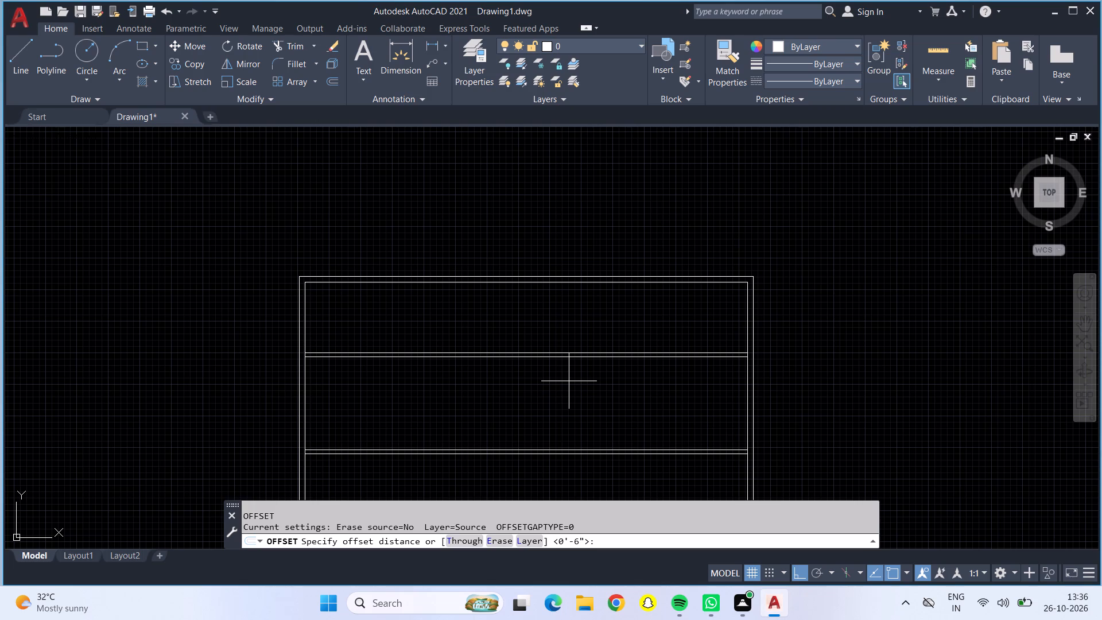
text(46")
key(BackSpace)
key(BackSpace)
text('6")
key(Return)
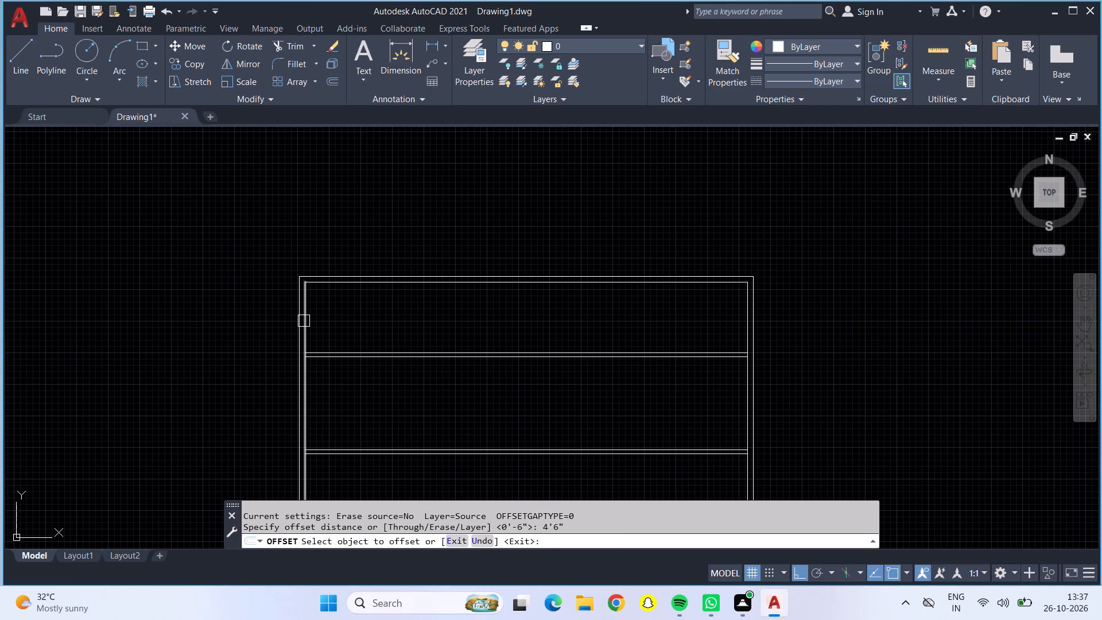
click(305, 321)
click(339, 315)
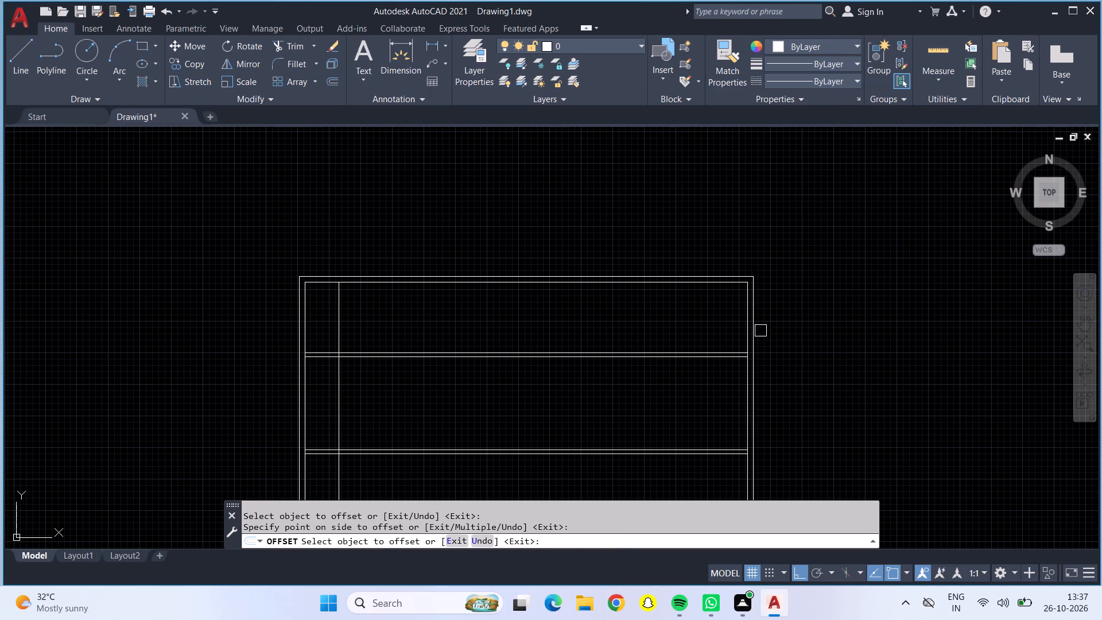
click(743, 325)
click(674, 316)
key(Escape)
Offset both new vertical lines 6" toward the plan's centre to form the left and right vertical partitions.
key(o)
key(Return)
text(6")
key(Return)
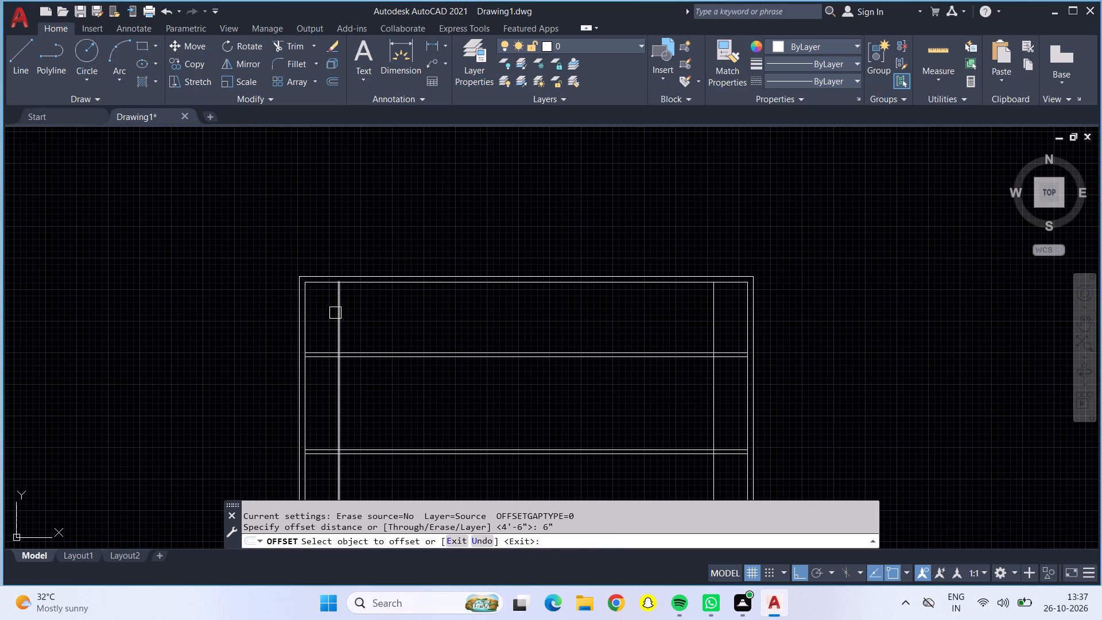
drag(336, 313, 346, 316)
click(390, 319)
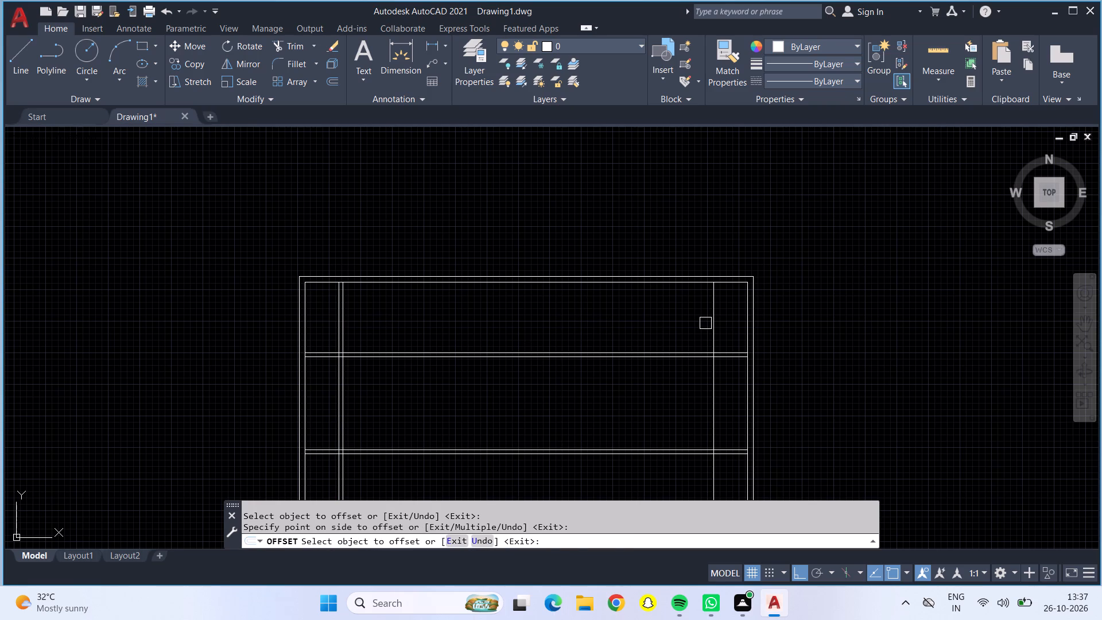
click(710, 323)
click(682, 322)
key(Escape)
Offset the inner lines of the left and right vertical partitions 10'10" toward the plan's centre.
key(o)
key(Return)
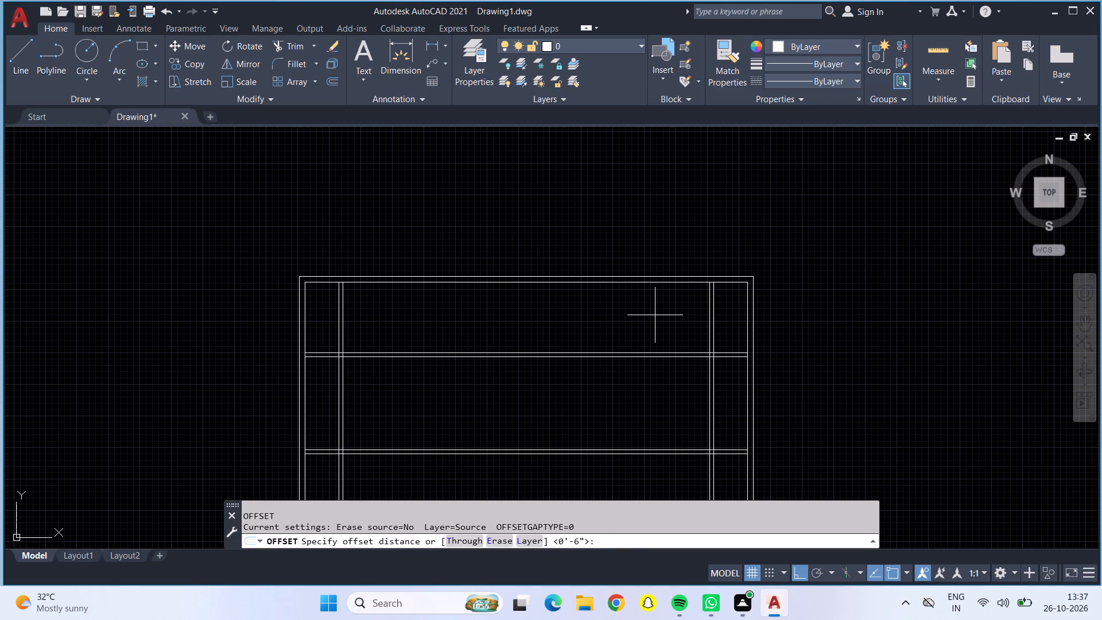
text(10'10)
key(shift+quotedbl)
key(Return)
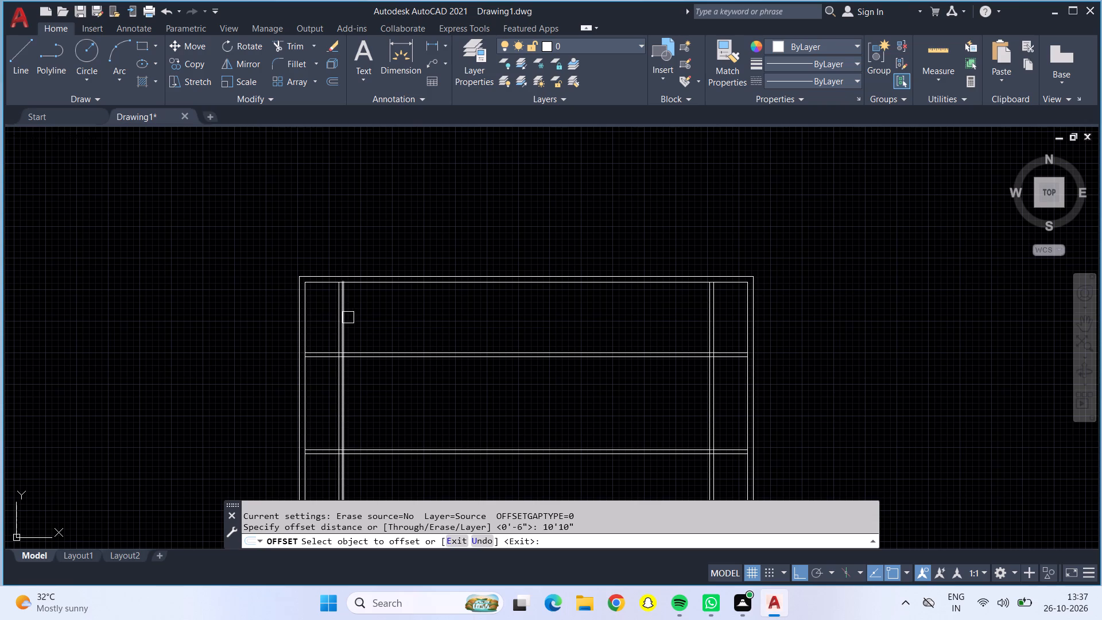
click(342, 317)
click(416, 321)
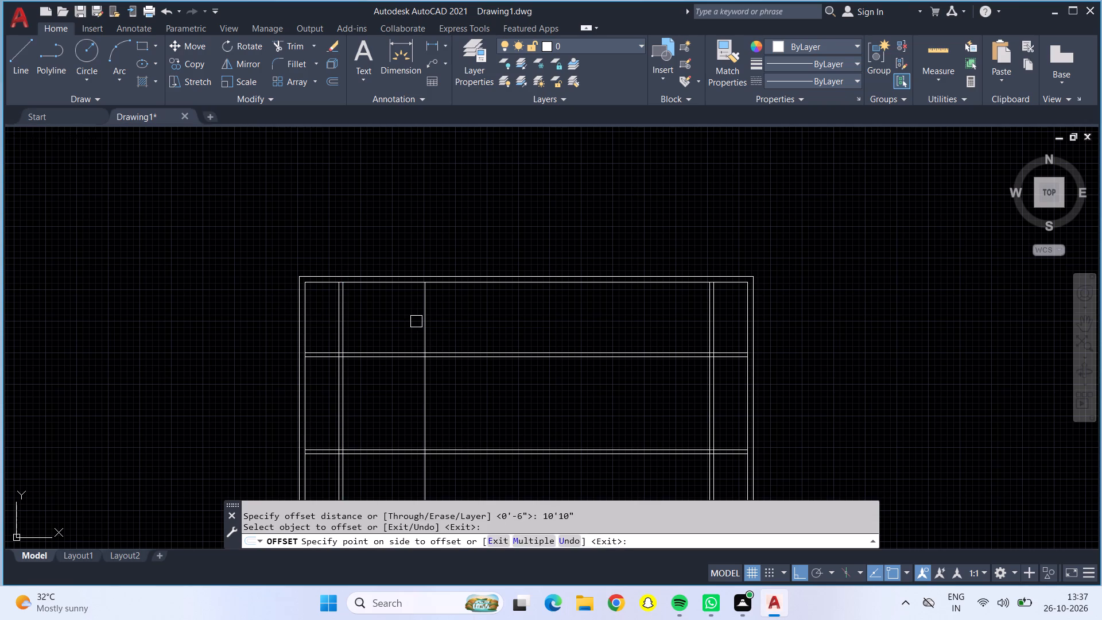
click(708, 332)
click(654, 320)
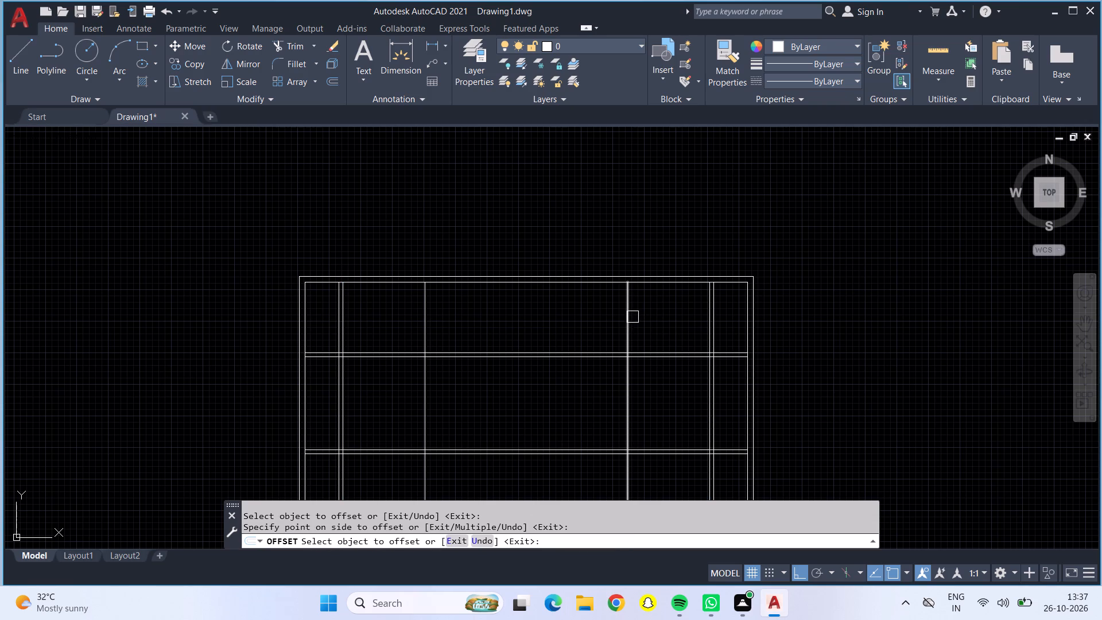
Offset the two newest vertical lines 6" toward the plan's centre to form the second pair of vertical partitions.
key(Escape)
key(Escape)
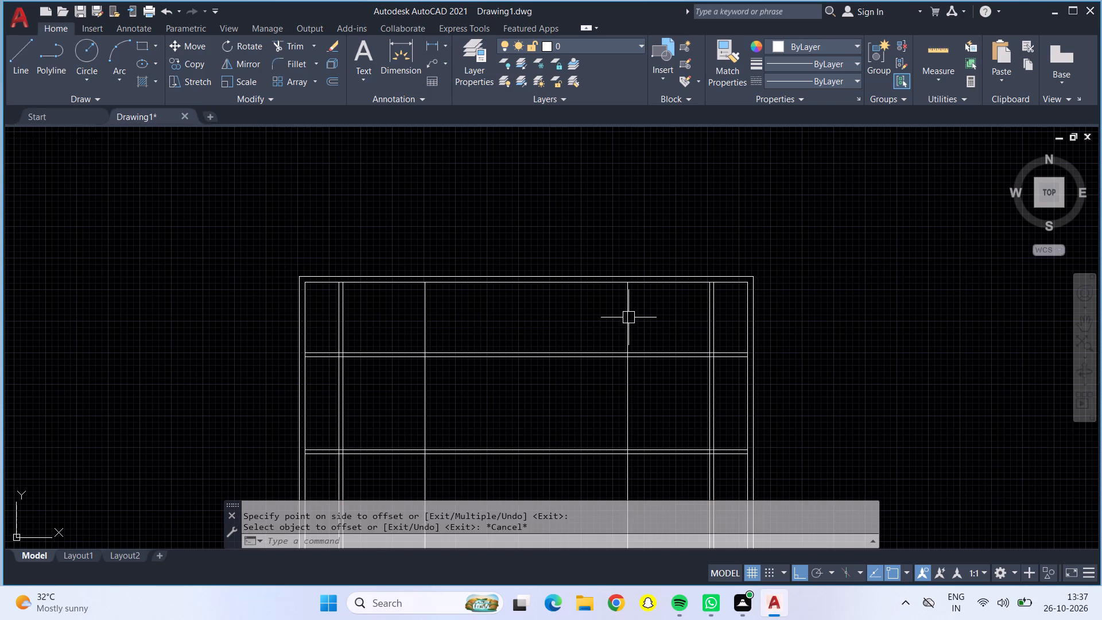
key(o)
key(Return)
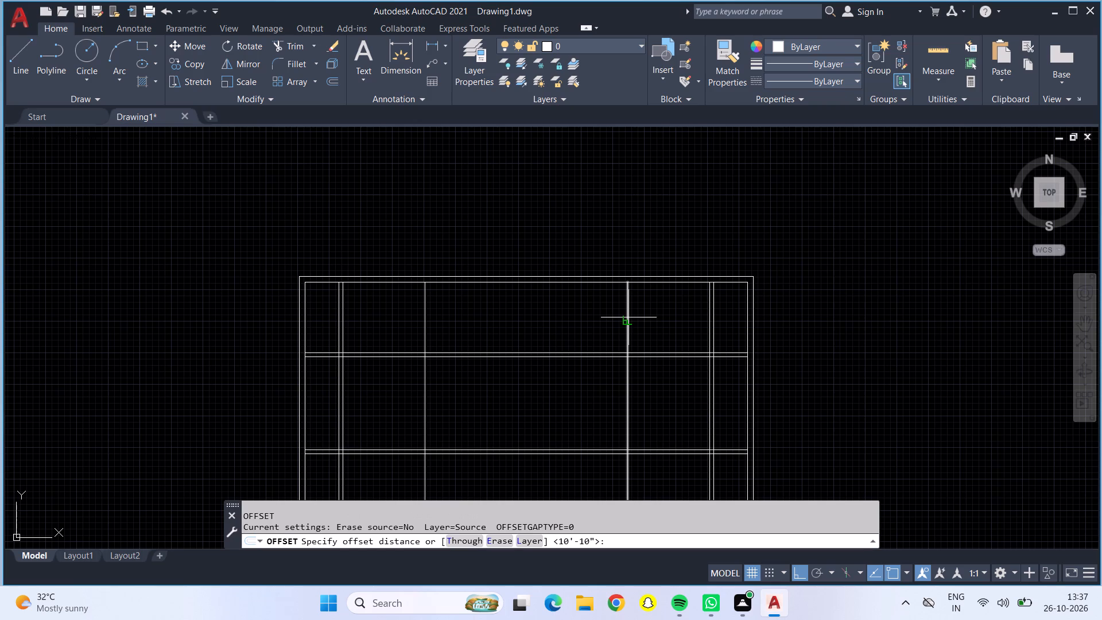
text(6")
key(Return)
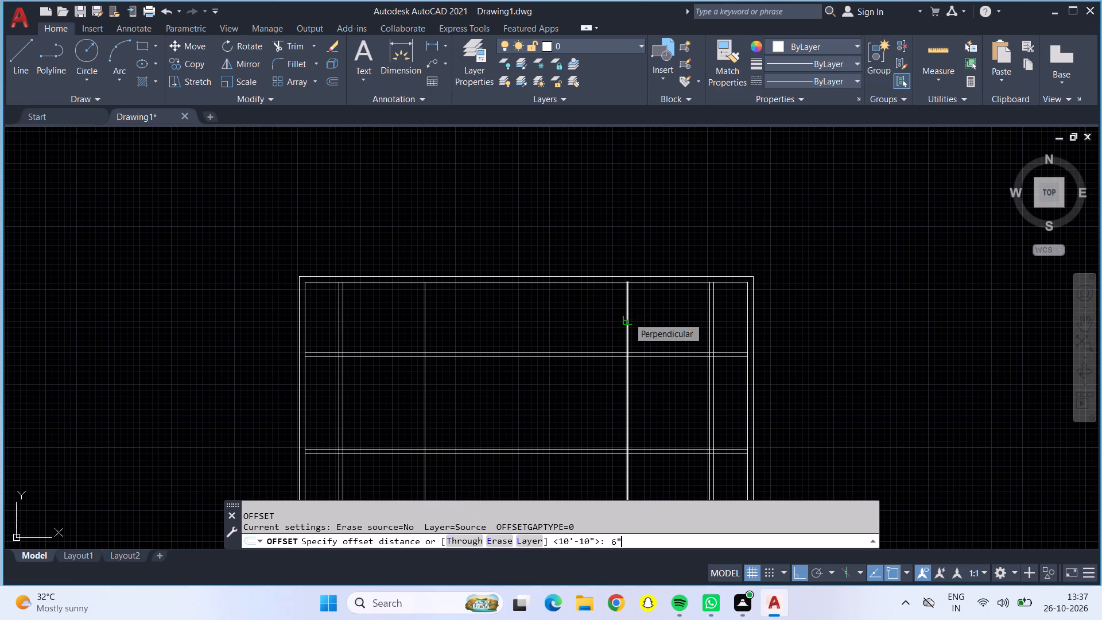
click(627, 321)
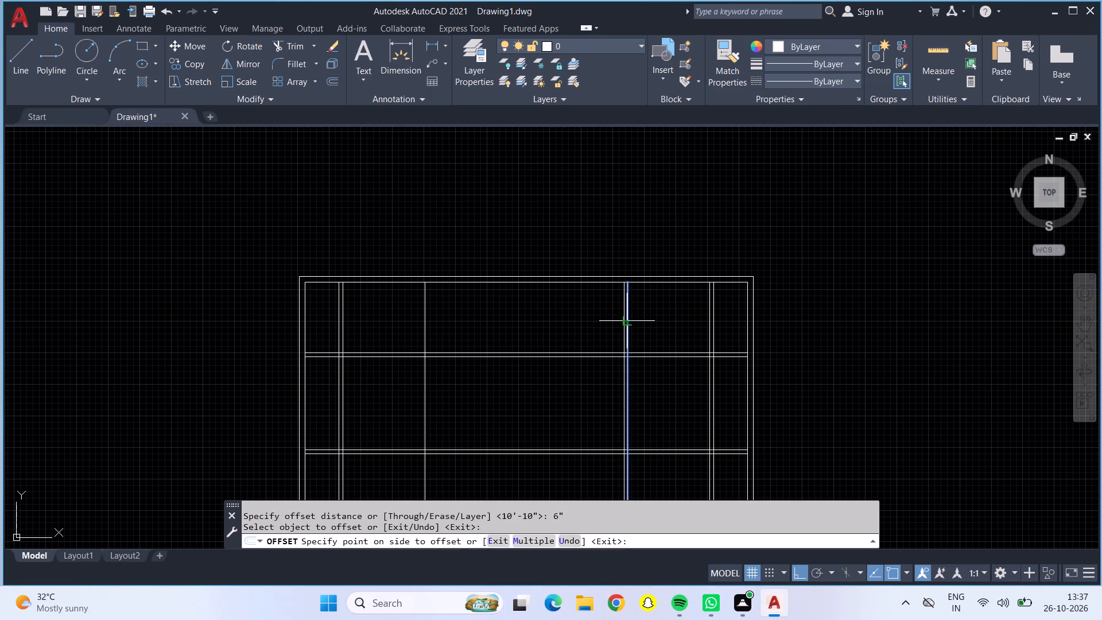
drag(580, 318, 574, 318)
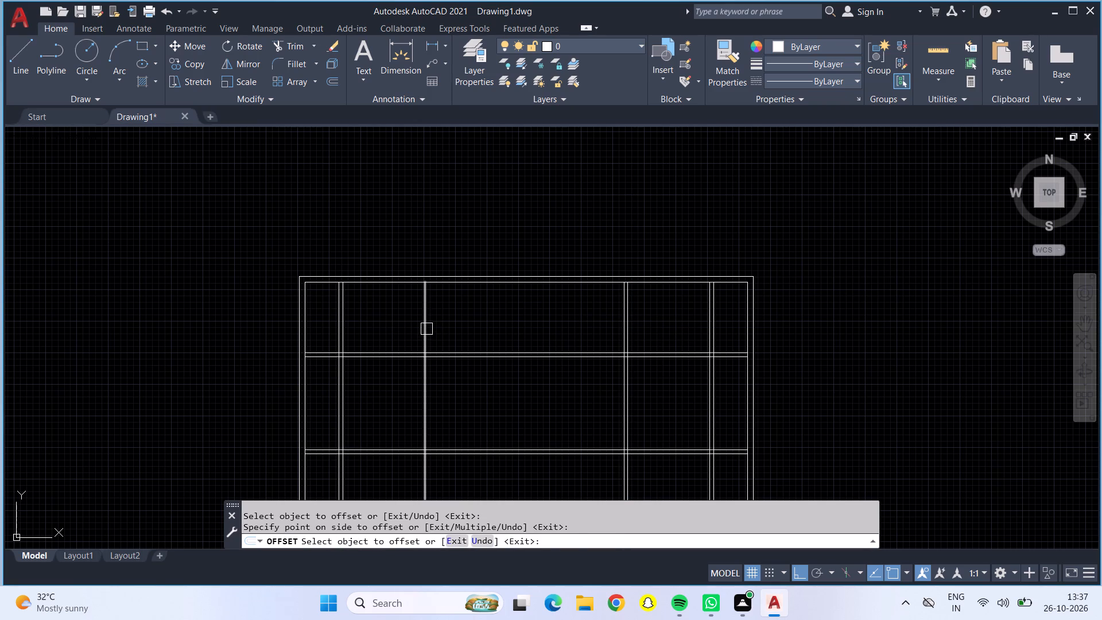
click(426, 329)
click(553, 325)
key(Escape)
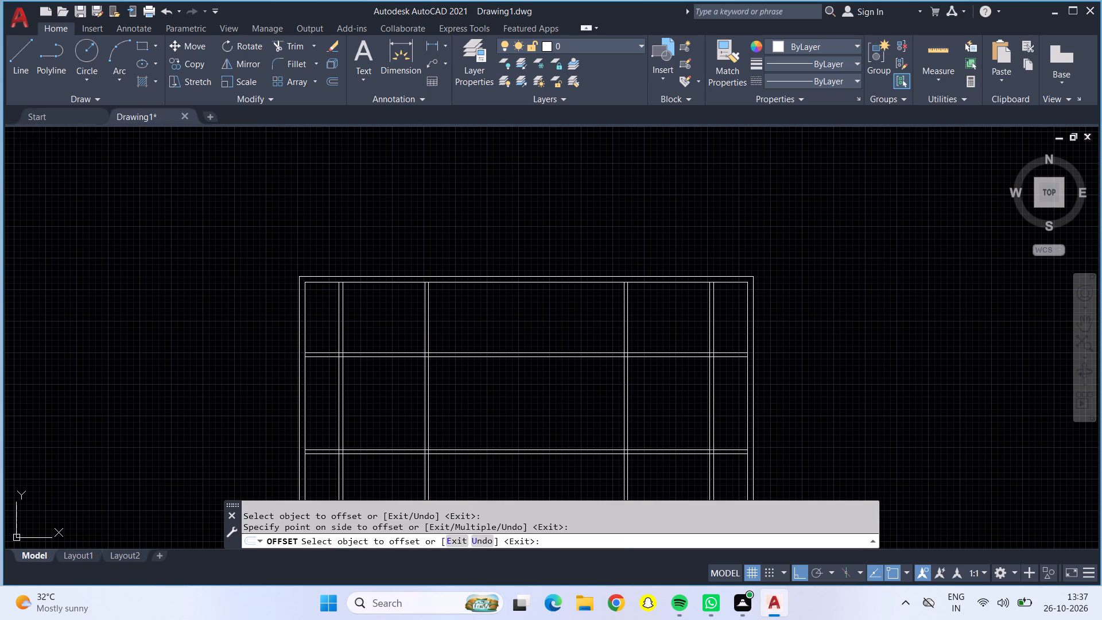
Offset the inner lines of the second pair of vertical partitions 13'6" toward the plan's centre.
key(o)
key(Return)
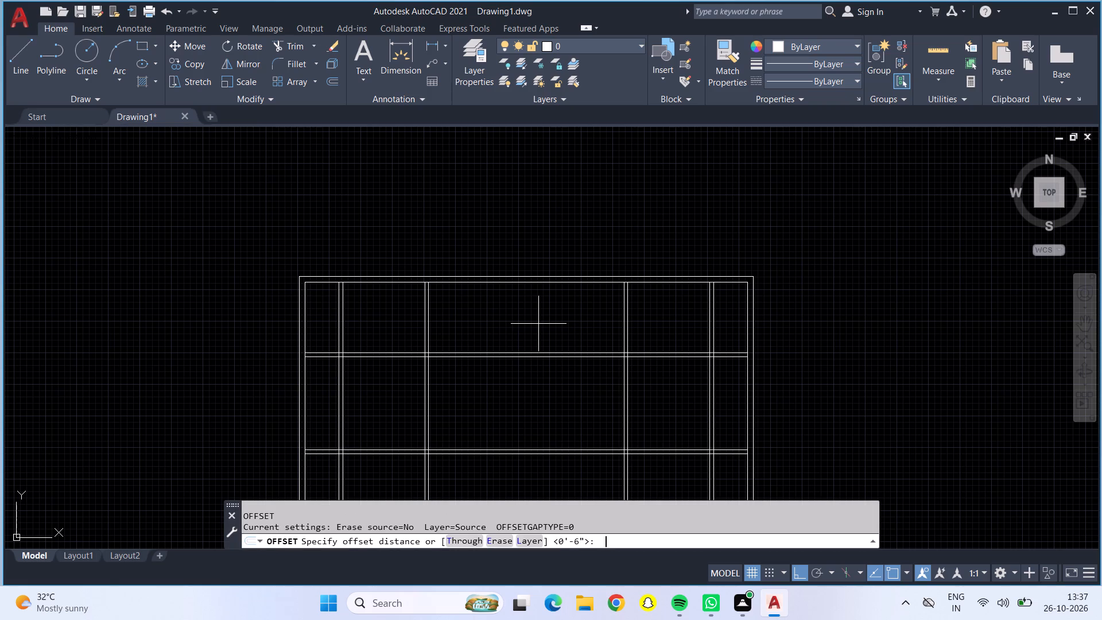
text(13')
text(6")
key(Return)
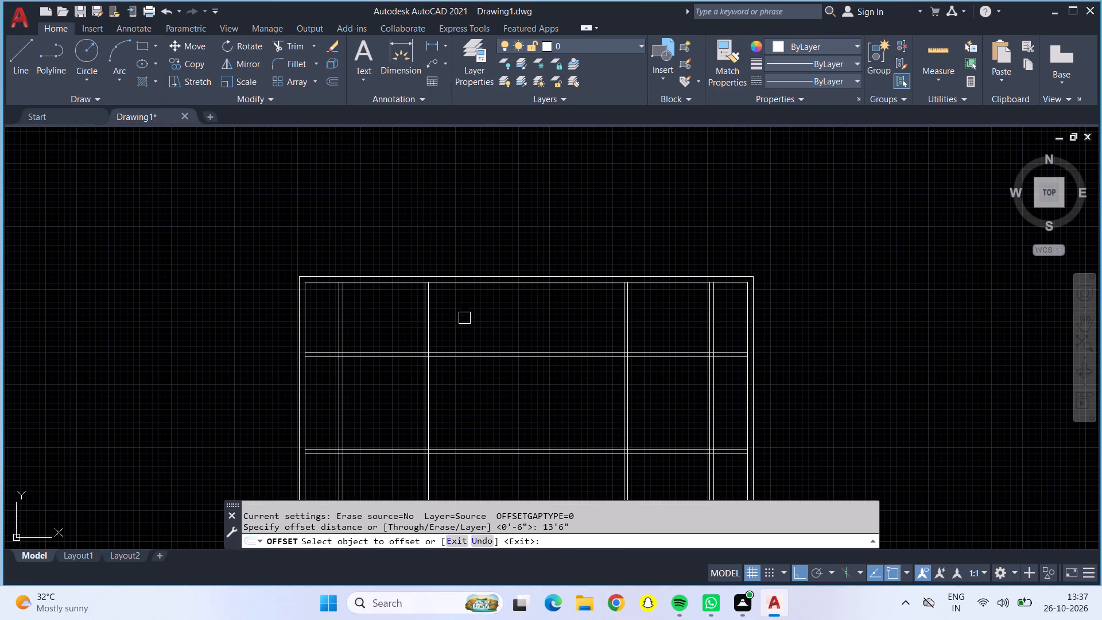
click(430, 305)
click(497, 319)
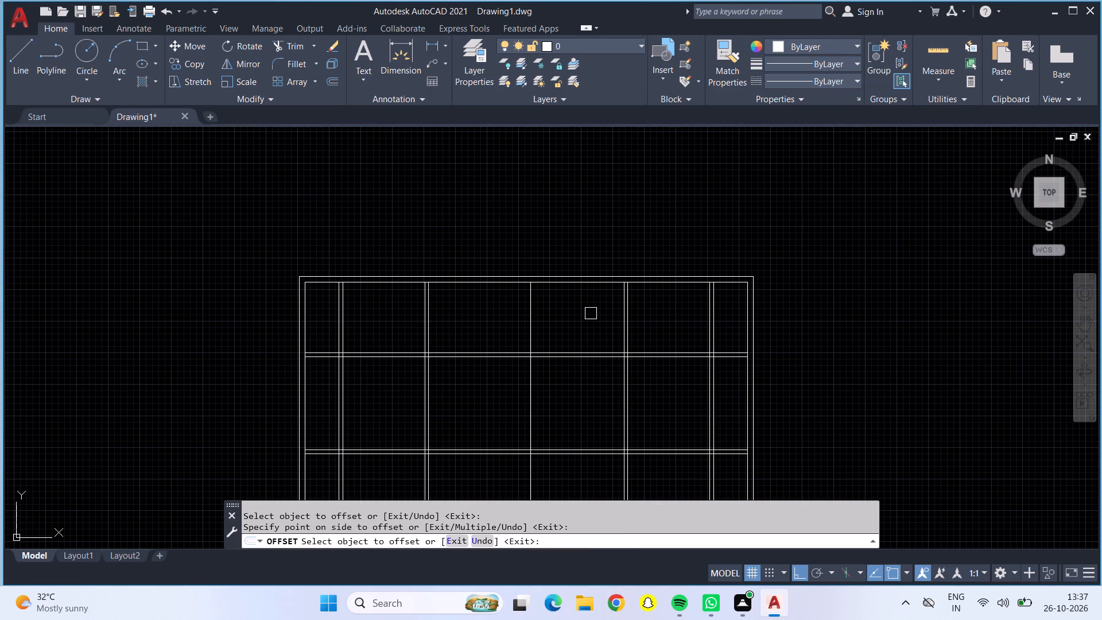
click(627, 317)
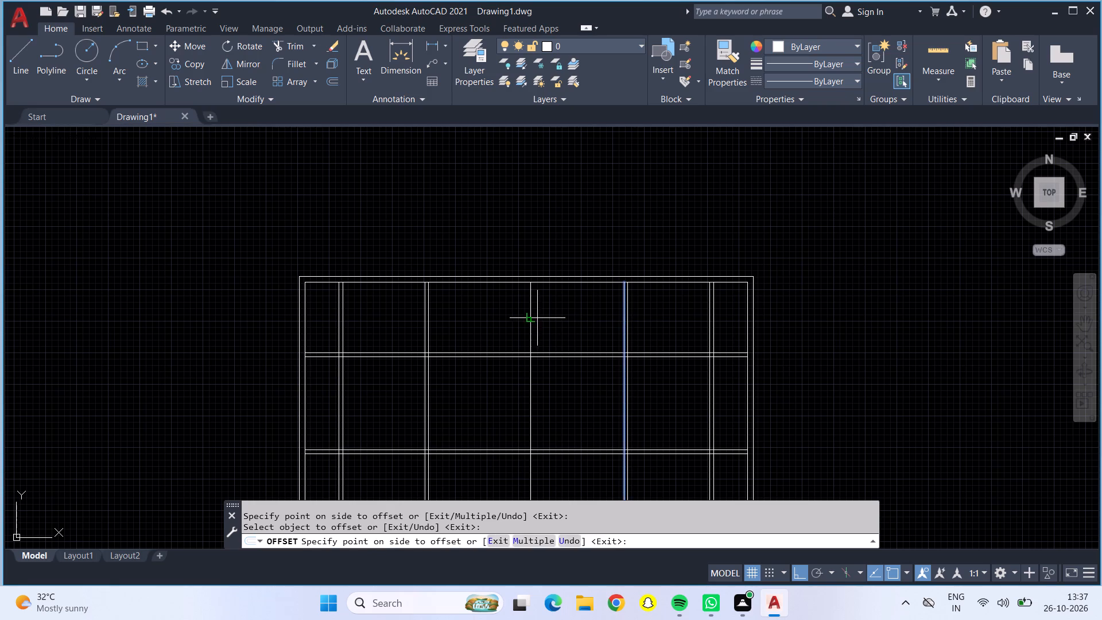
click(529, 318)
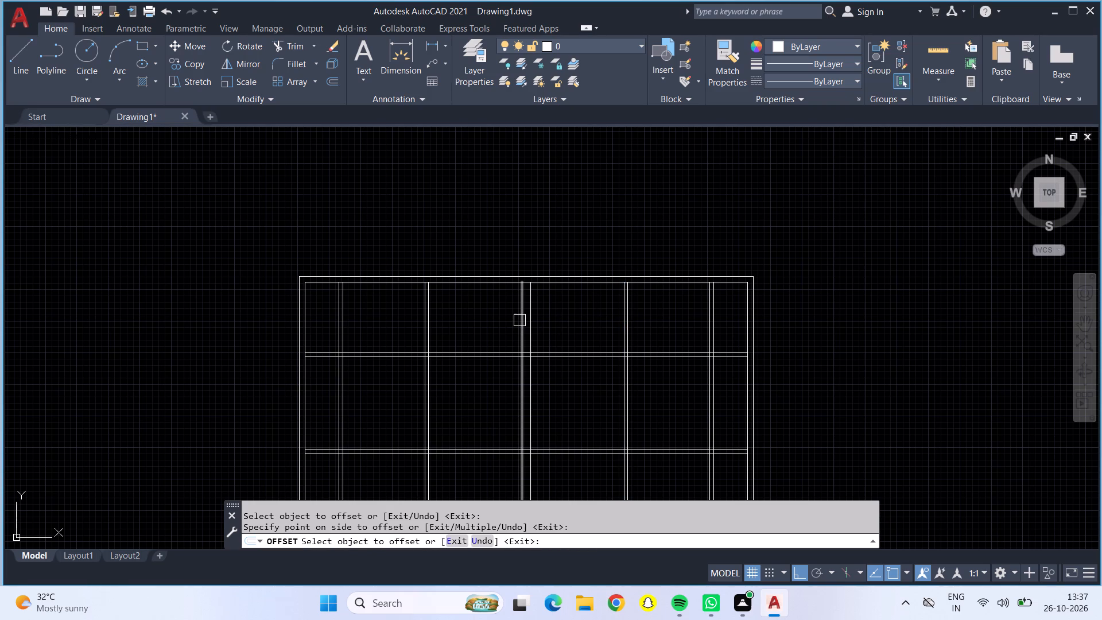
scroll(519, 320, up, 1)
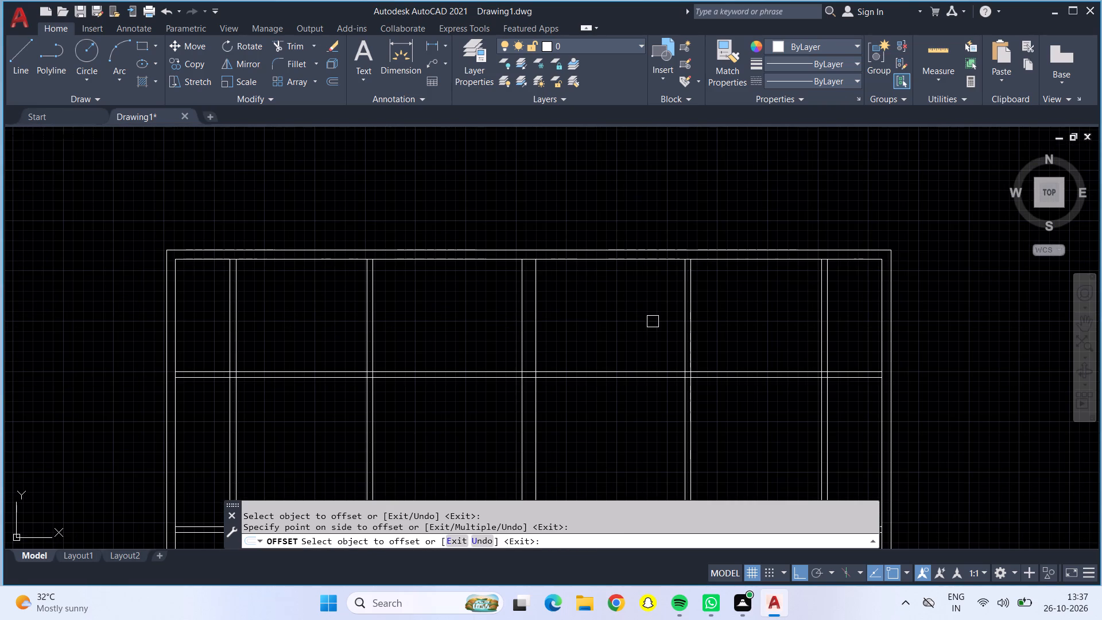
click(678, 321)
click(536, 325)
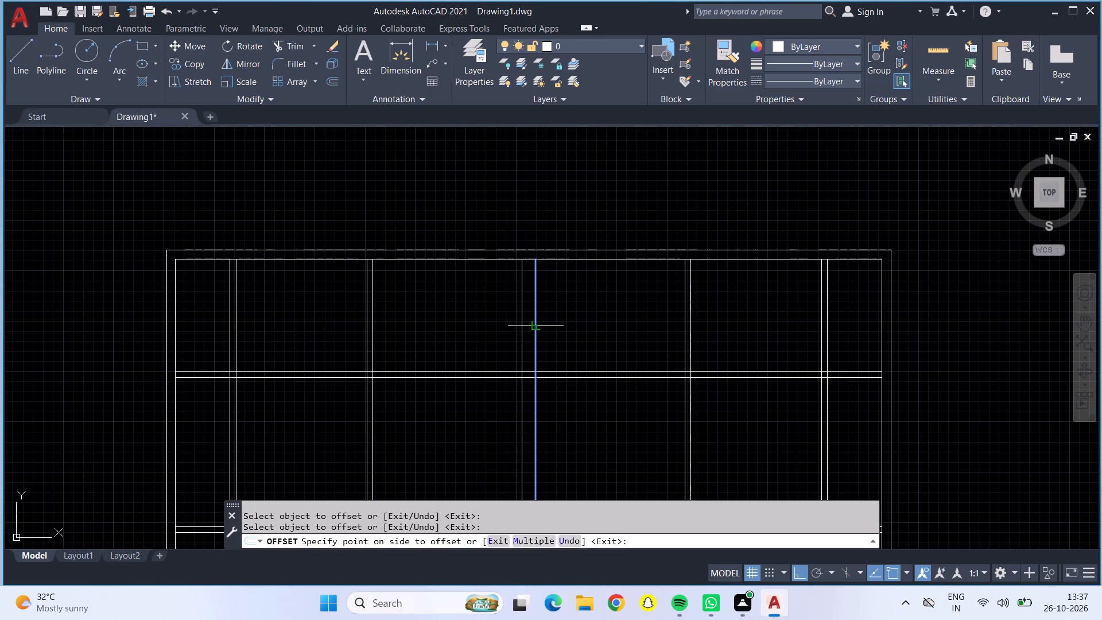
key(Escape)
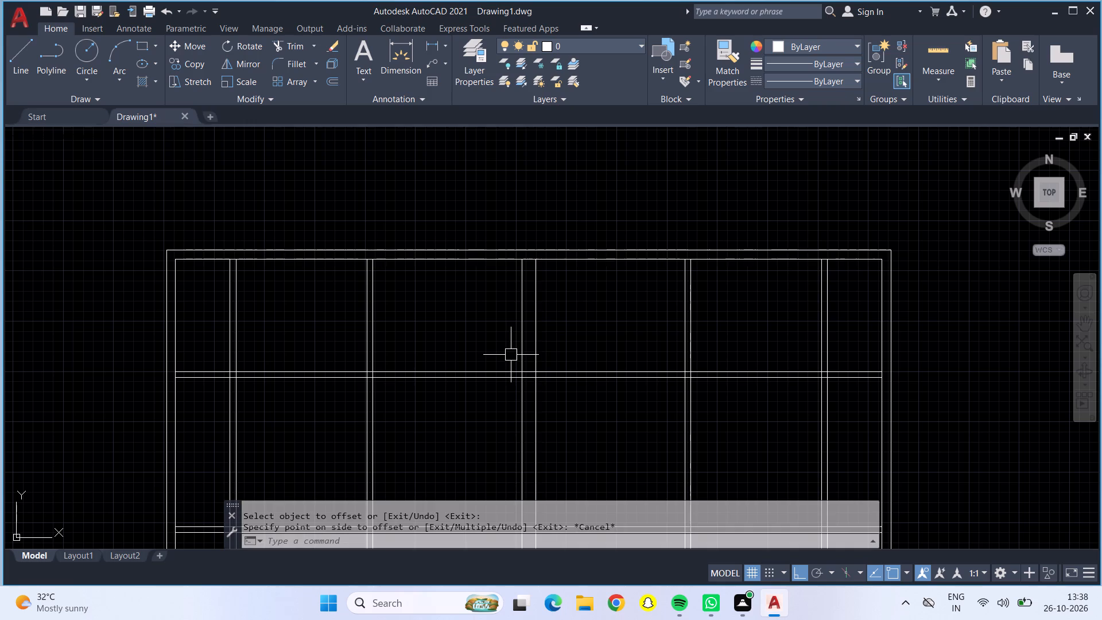
Measure the top-row room beside the plan's centre and the gap between the two centre lines.
scroll(677, 355, down, 2)
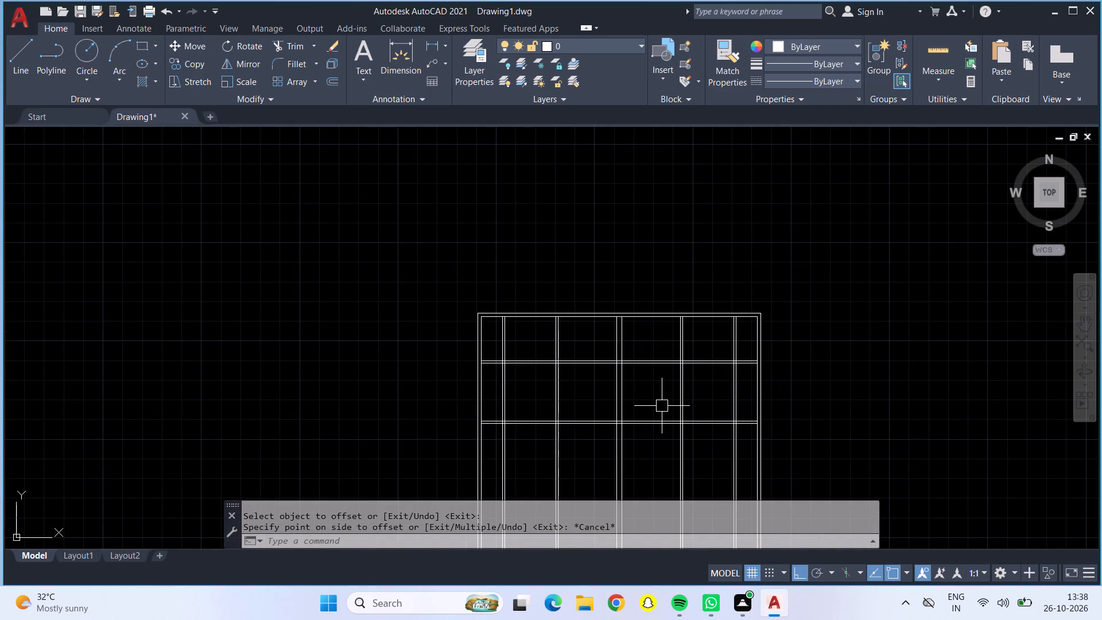
middle_drag(662, 406, 643, 385)
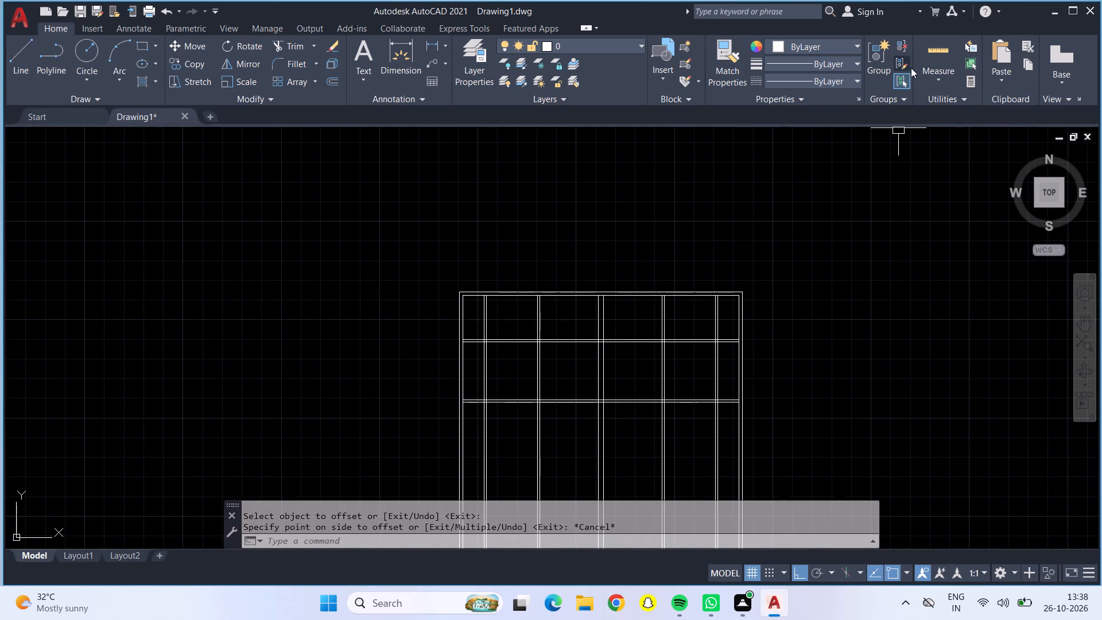
click(944, 48)
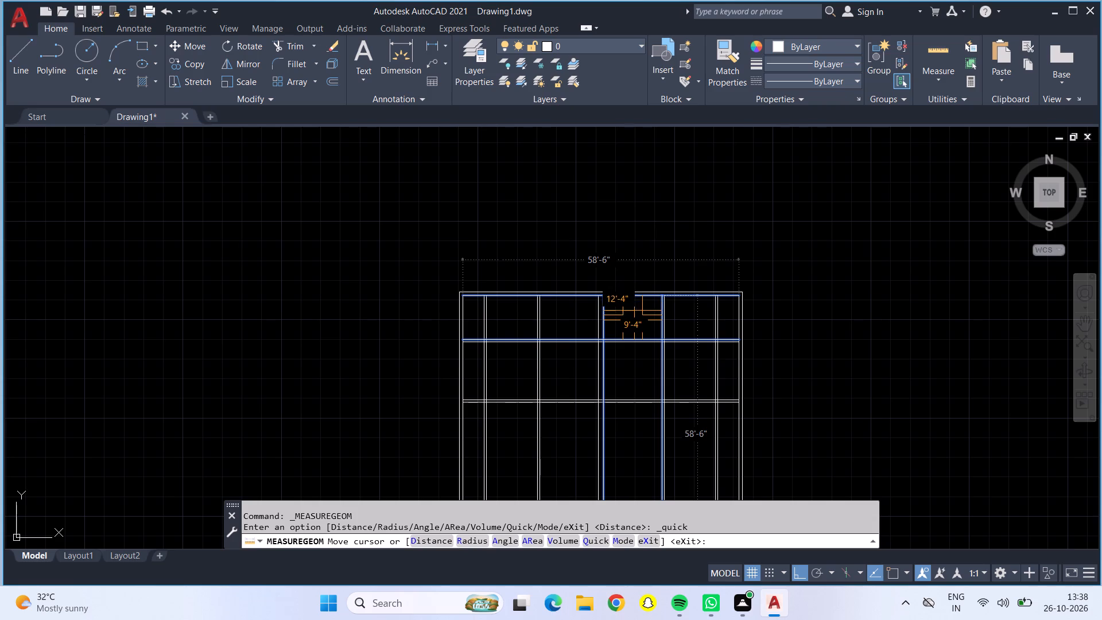
scroll(635, 315, up, 3)
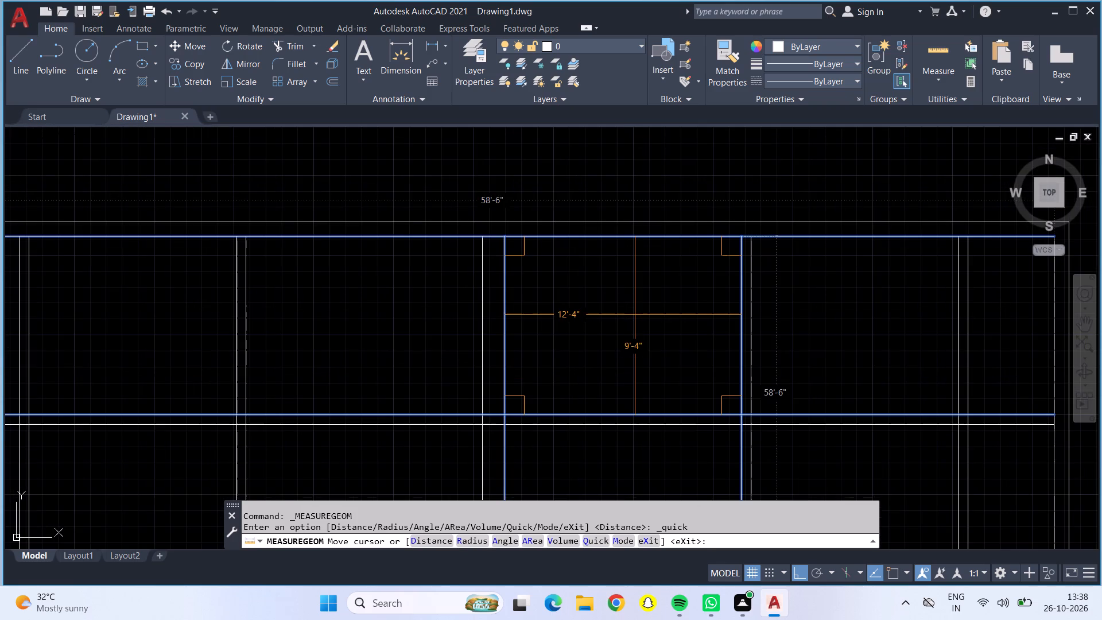
scroll(635, 315, down, 2)
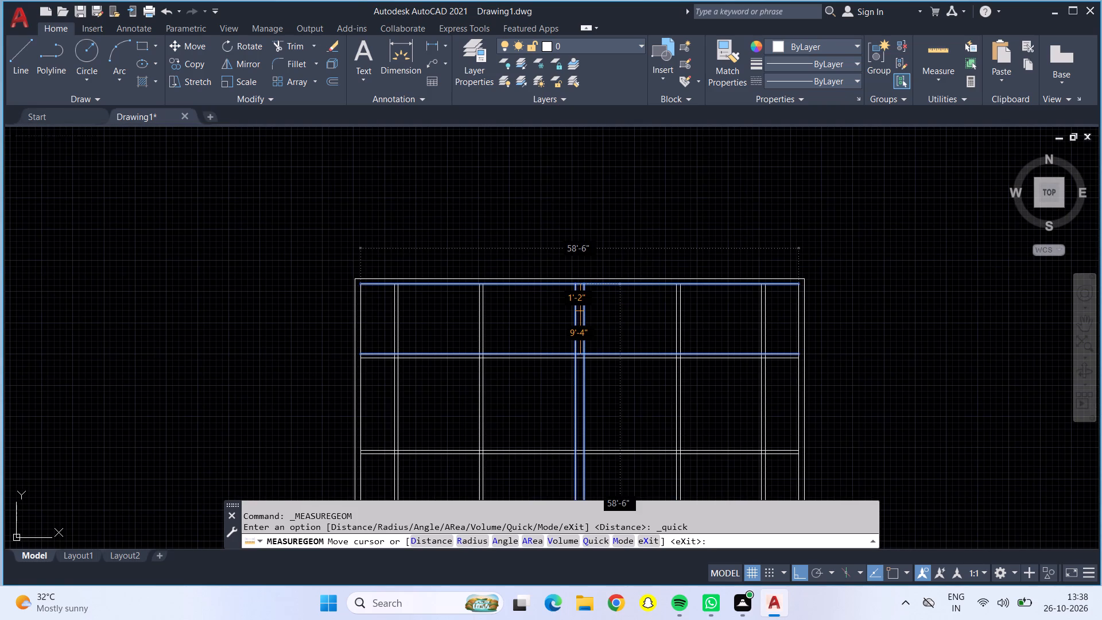
key(Escape)
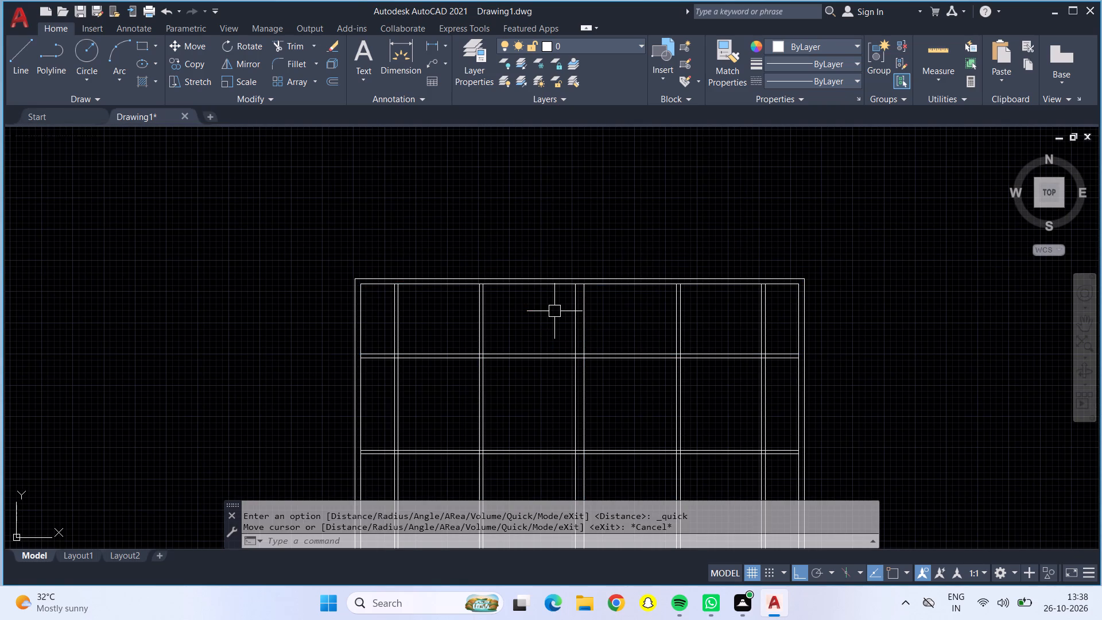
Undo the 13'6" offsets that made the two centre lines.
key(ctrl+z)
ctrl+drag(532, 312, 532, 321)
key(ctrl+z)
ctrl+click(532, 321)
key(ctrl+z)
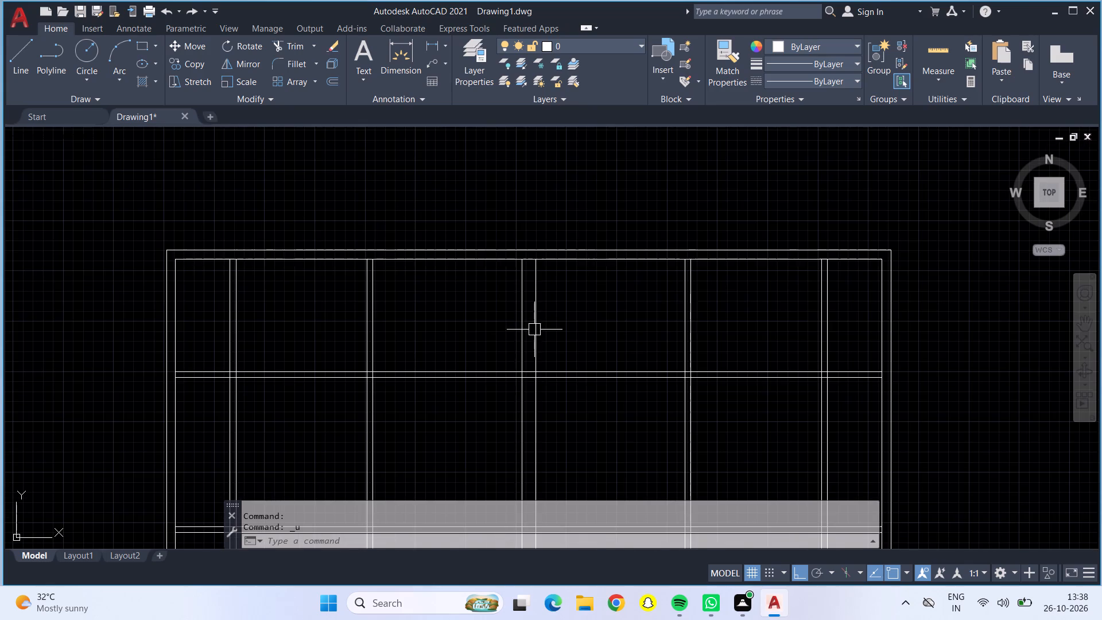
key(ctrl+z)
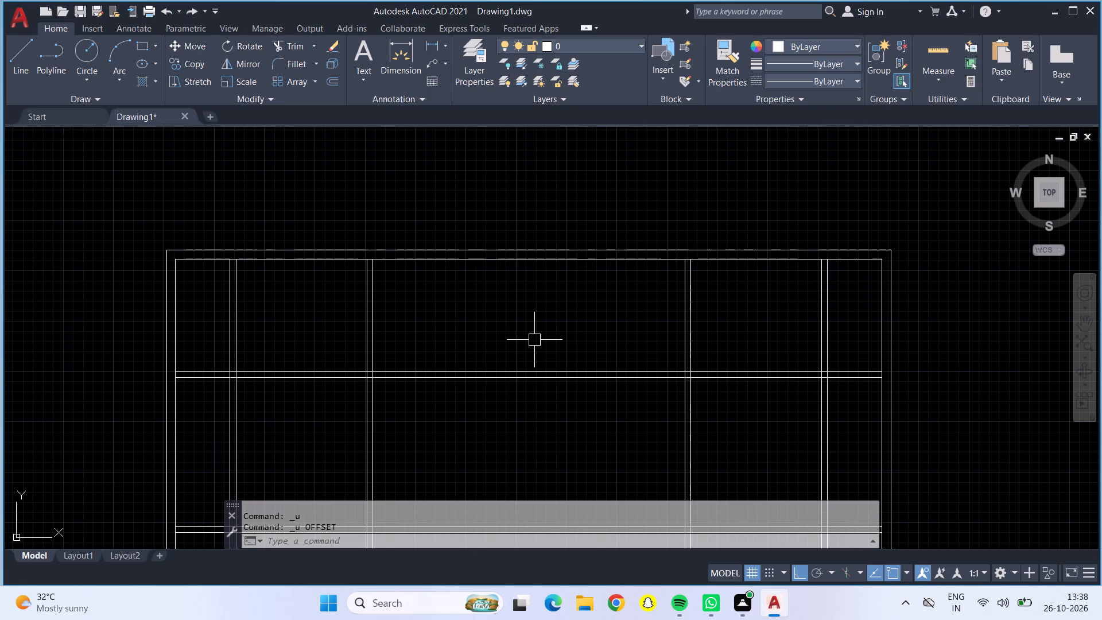
Offset the inner lines of the second pair of vertical partitions 13'6" toward the plan's centre again.
key(o)
key(Return)
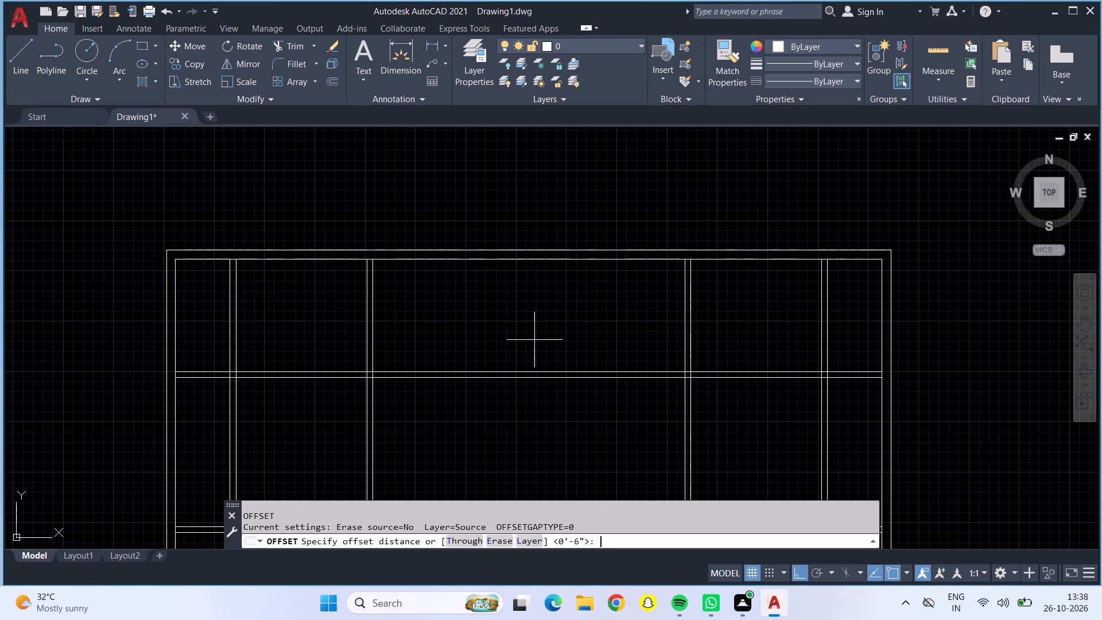
text(13)
text('6")
key(Return)
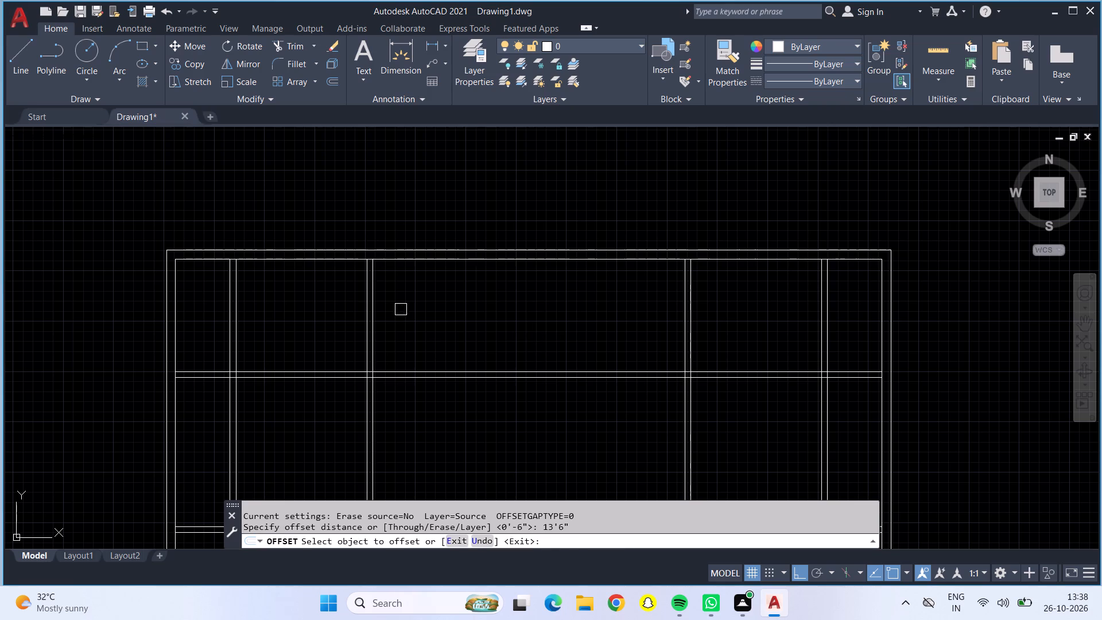
click(372, 308)
drag(505, 314, 510, 313)
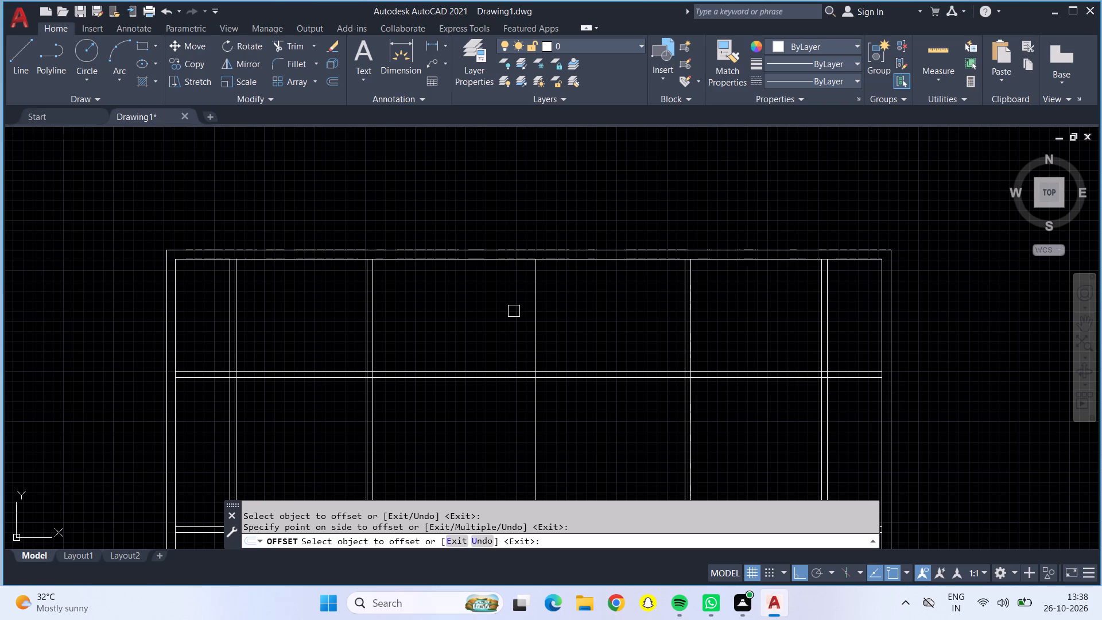
click(682, 338)
click(552, 312)
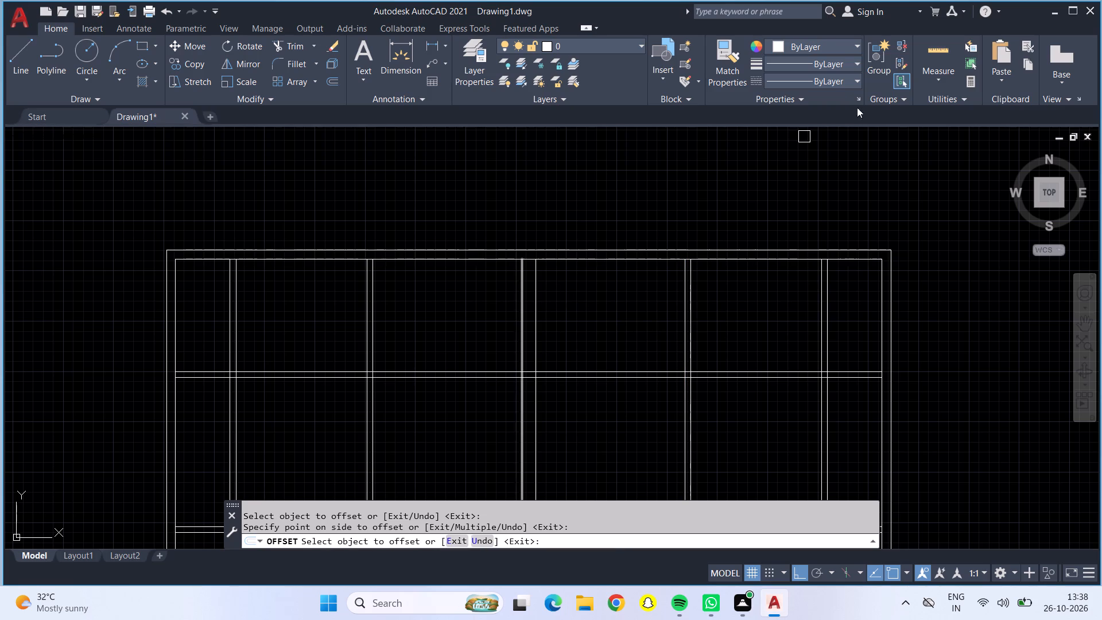
Measure the top-row room left of the centre lines and the gap between the two centre lines.
click(932, 49)
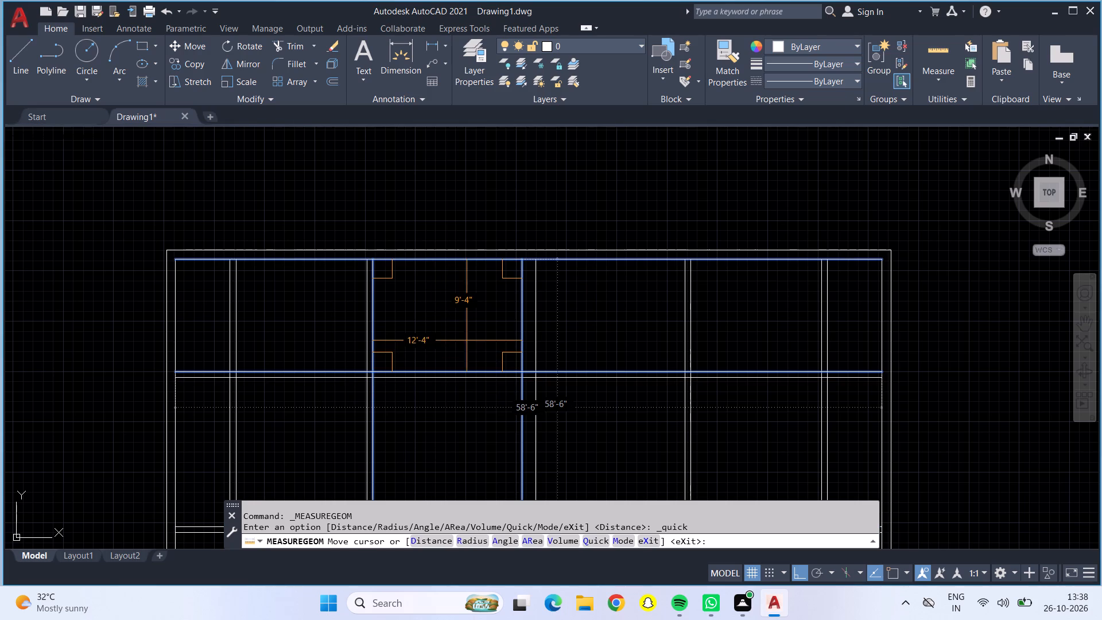
key(Escape)
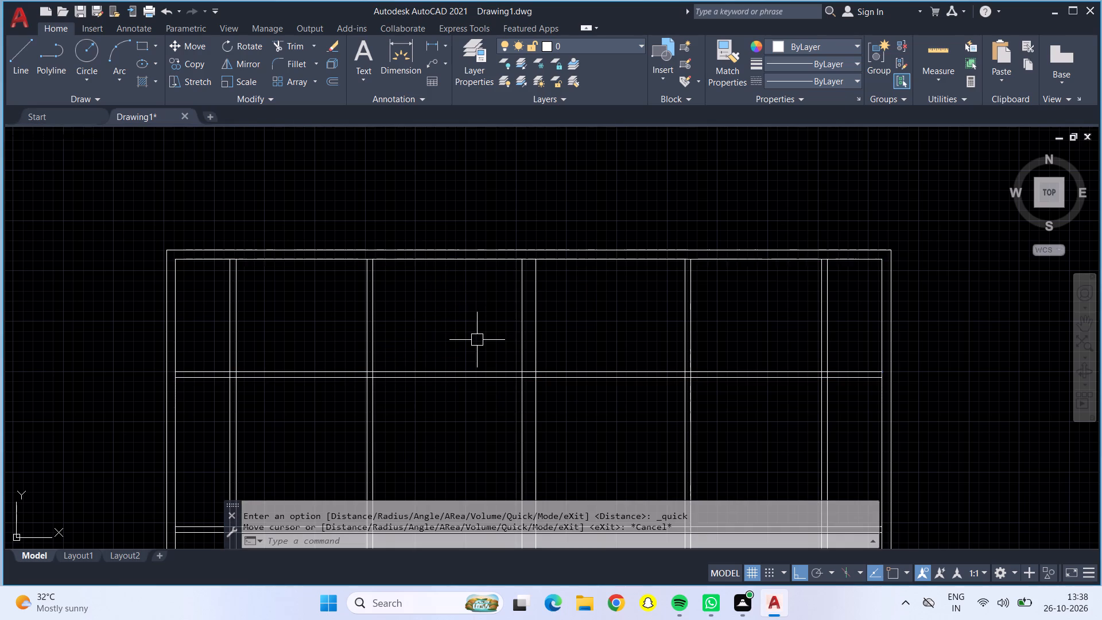
click(522, 331)
click(534, 331)
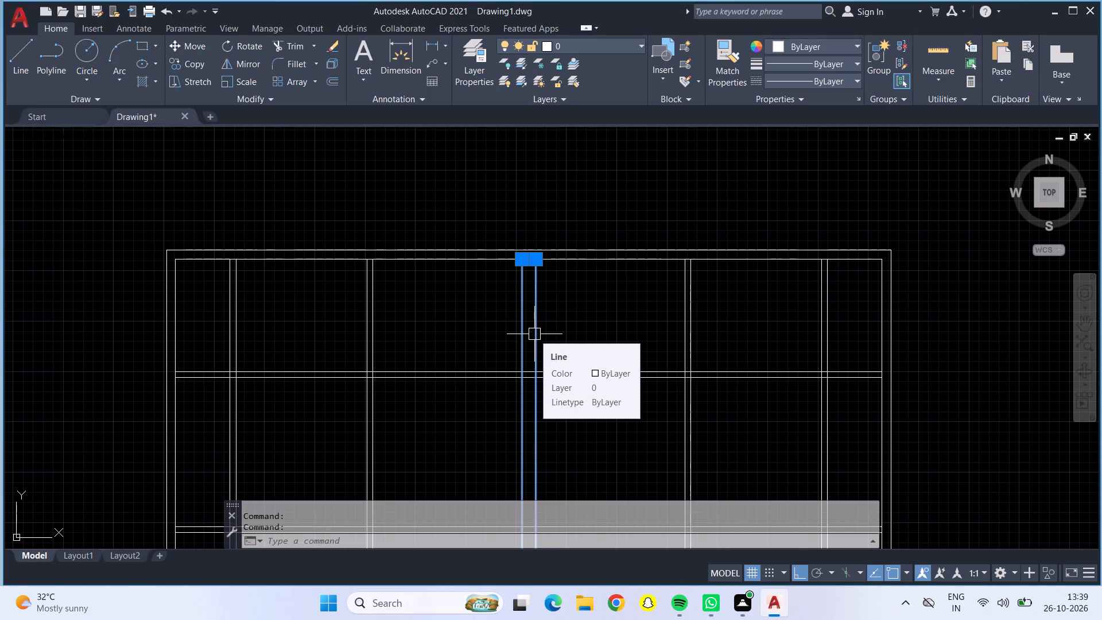
key(Escape)
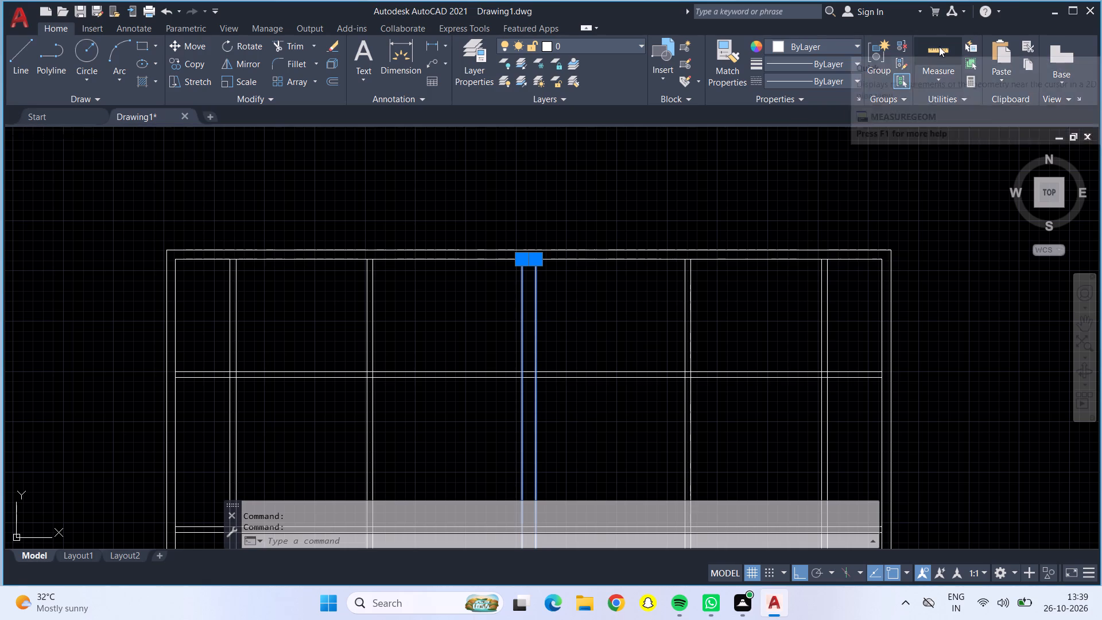
click(935, 51)
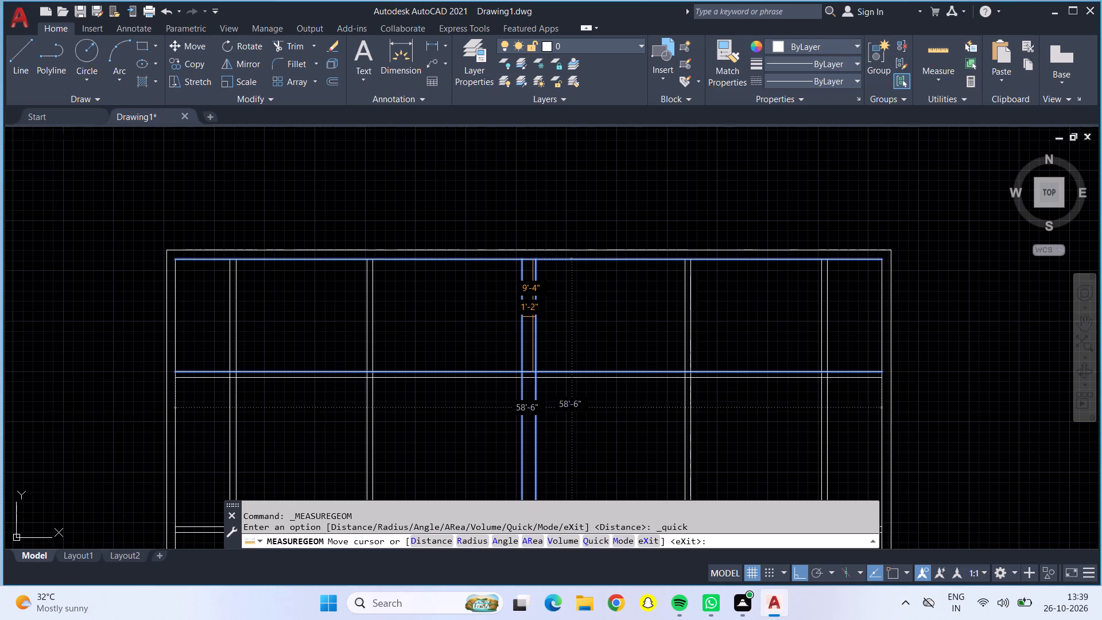
scroll(533, 317, up, 2)
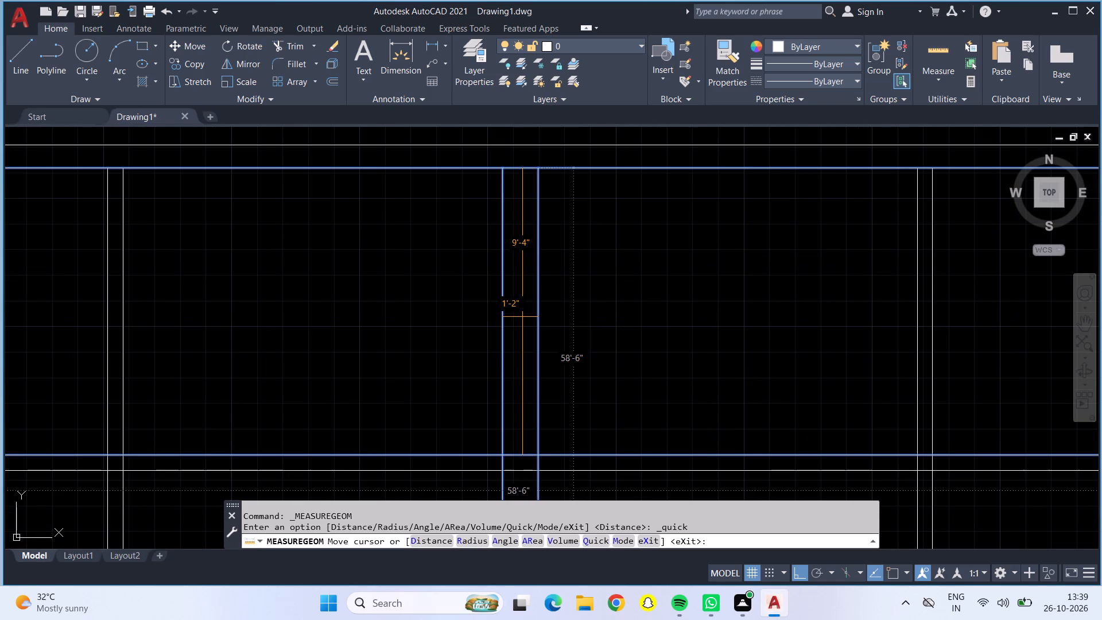
scroll(522, 317, up, 1)
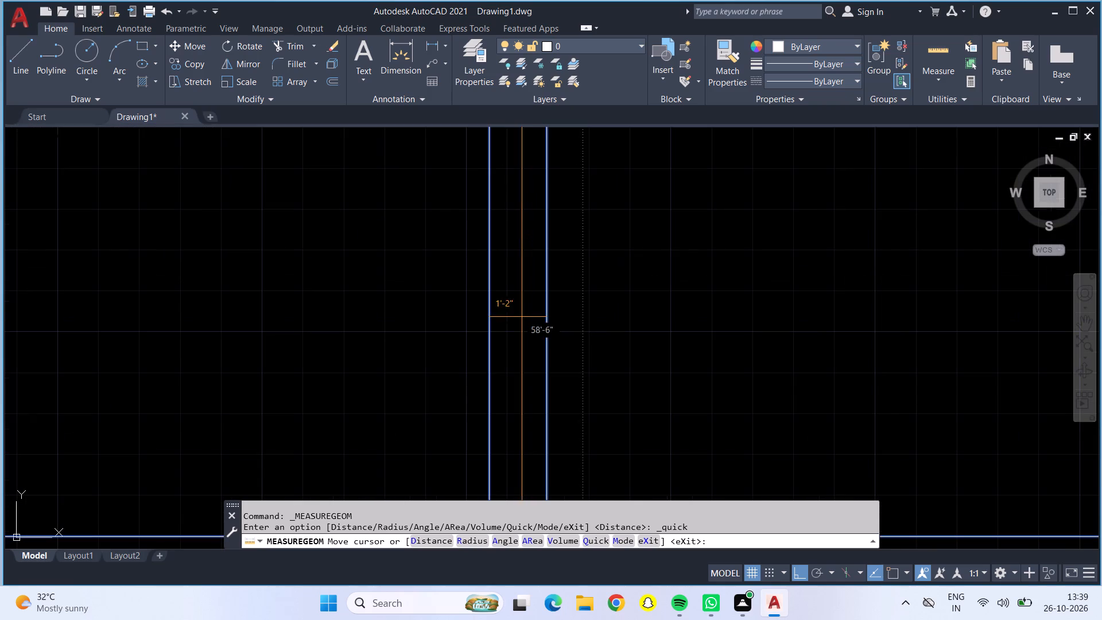
scroll(518, 317, down, 2)
key(Escape)
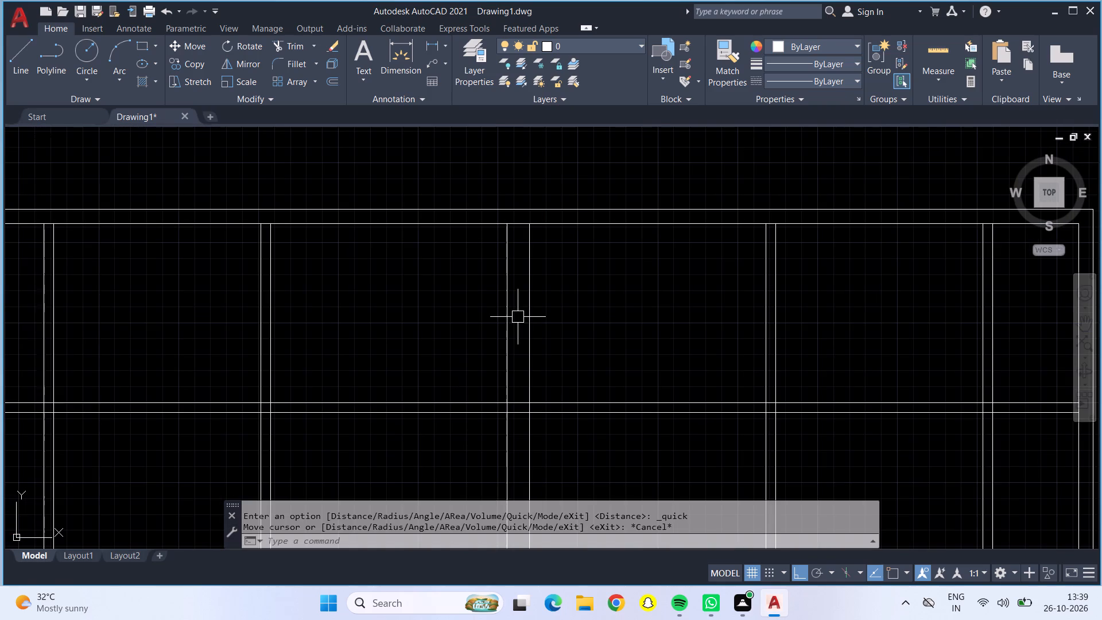
Delete the two vertical centre lines made by the 13'6" offsets.
click(507, 319)
click(529, 325)
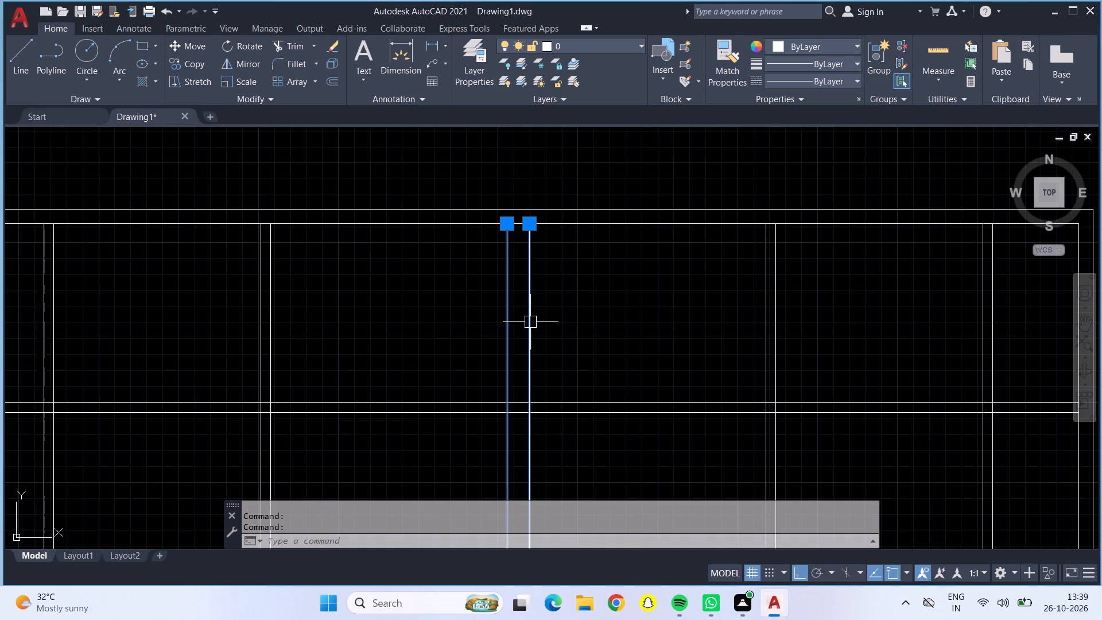
key(Delete)
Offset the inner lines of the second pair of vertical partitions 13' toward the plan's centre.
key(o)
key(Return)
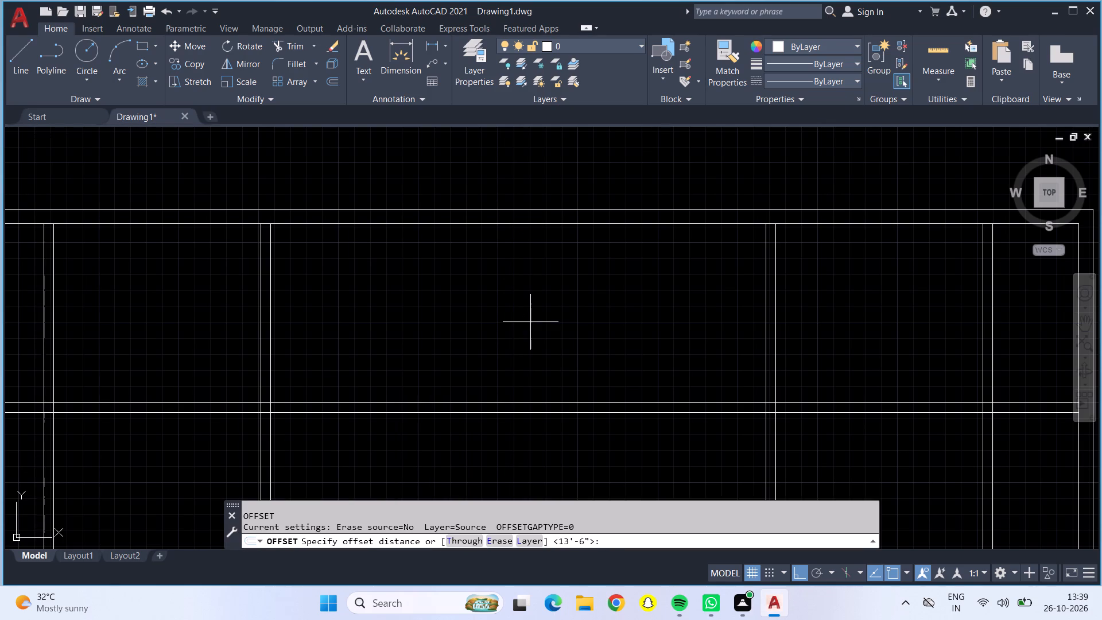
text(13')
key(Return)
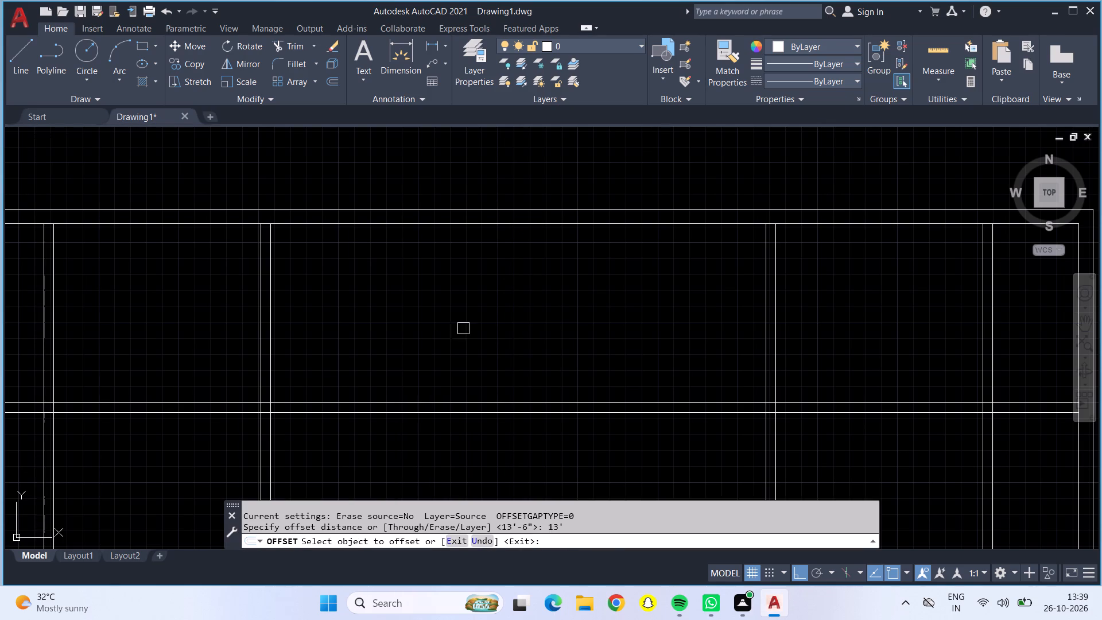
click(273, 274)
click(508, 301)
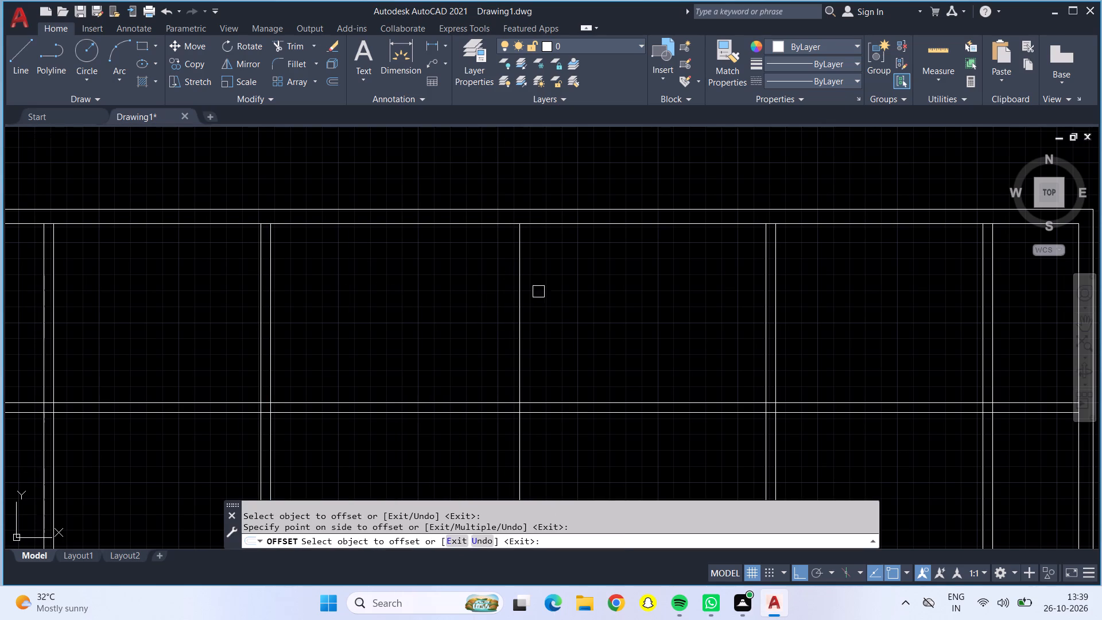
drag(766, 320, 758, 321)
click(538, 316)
Measure the top-row room between the second vertical partition and the centre lines.
click(937, 45)
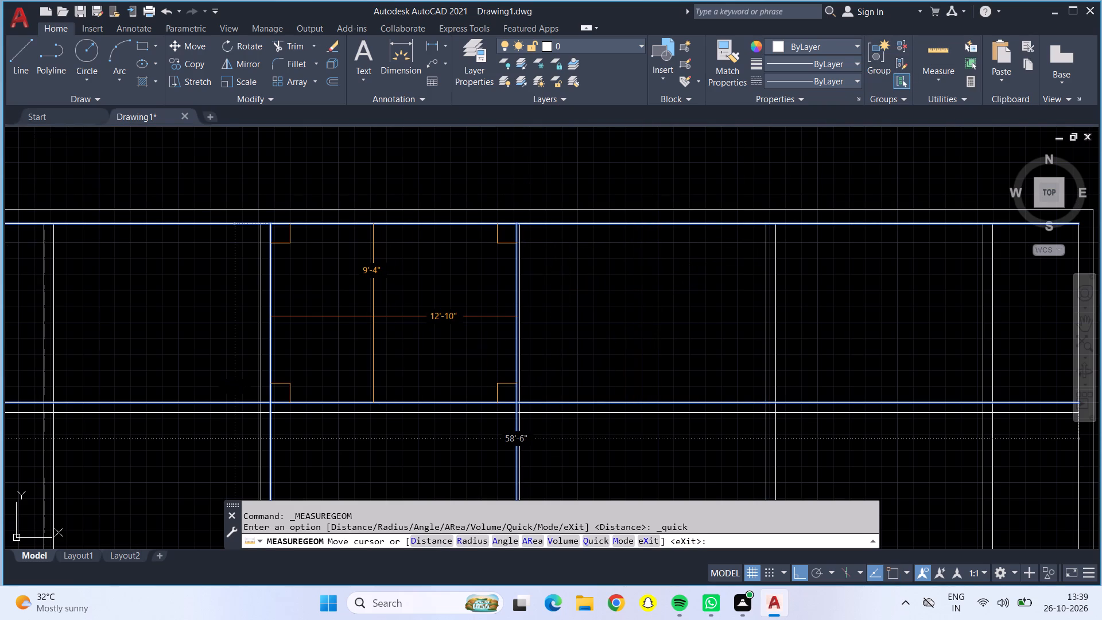
key(Escape)
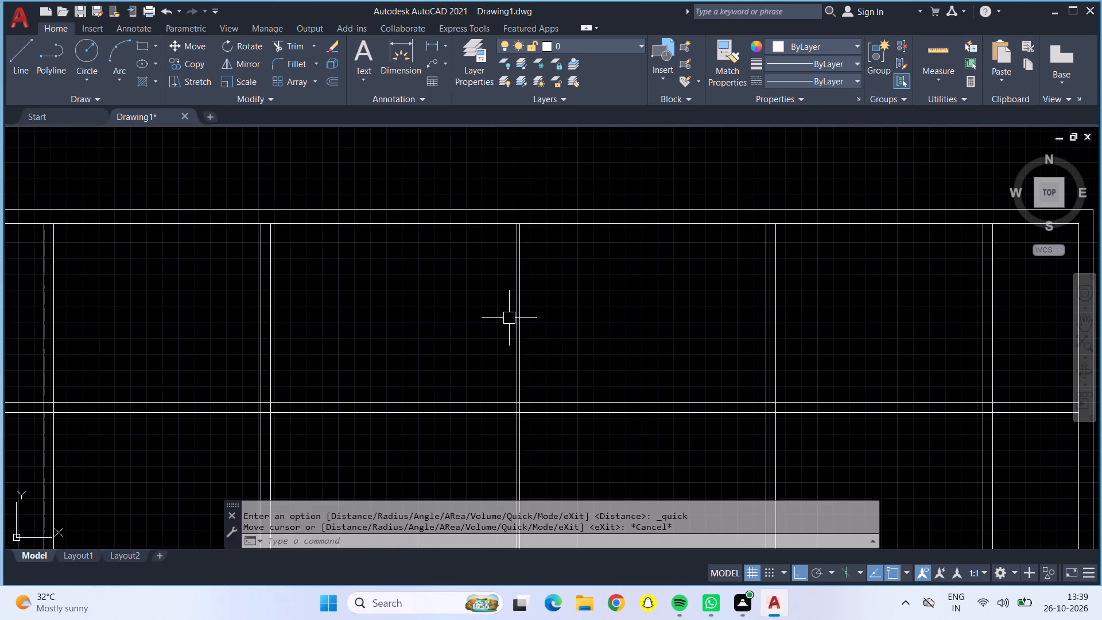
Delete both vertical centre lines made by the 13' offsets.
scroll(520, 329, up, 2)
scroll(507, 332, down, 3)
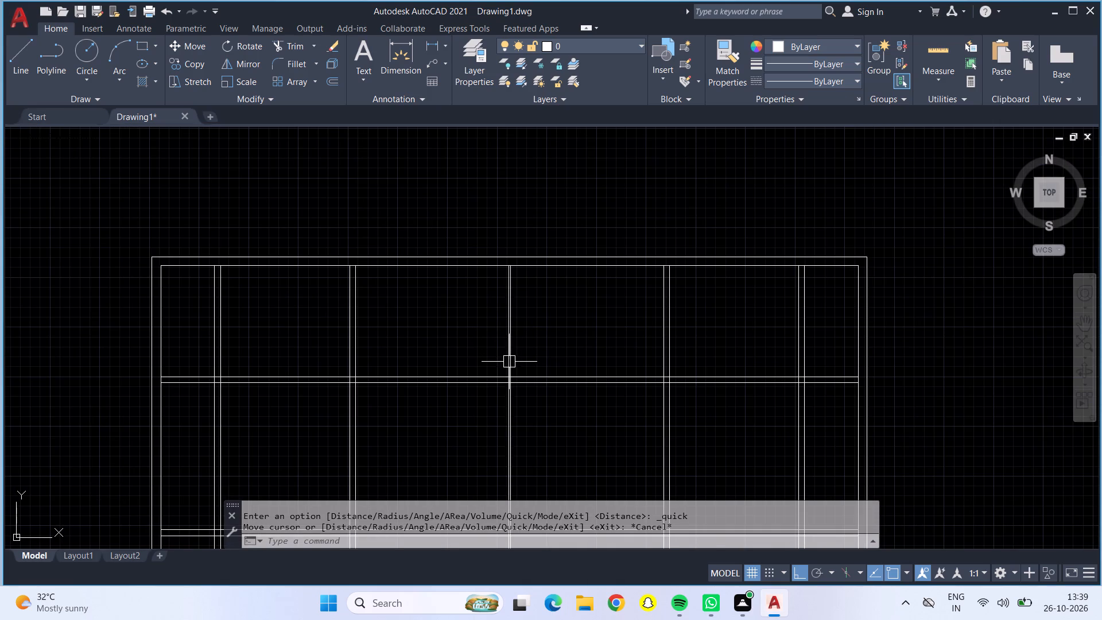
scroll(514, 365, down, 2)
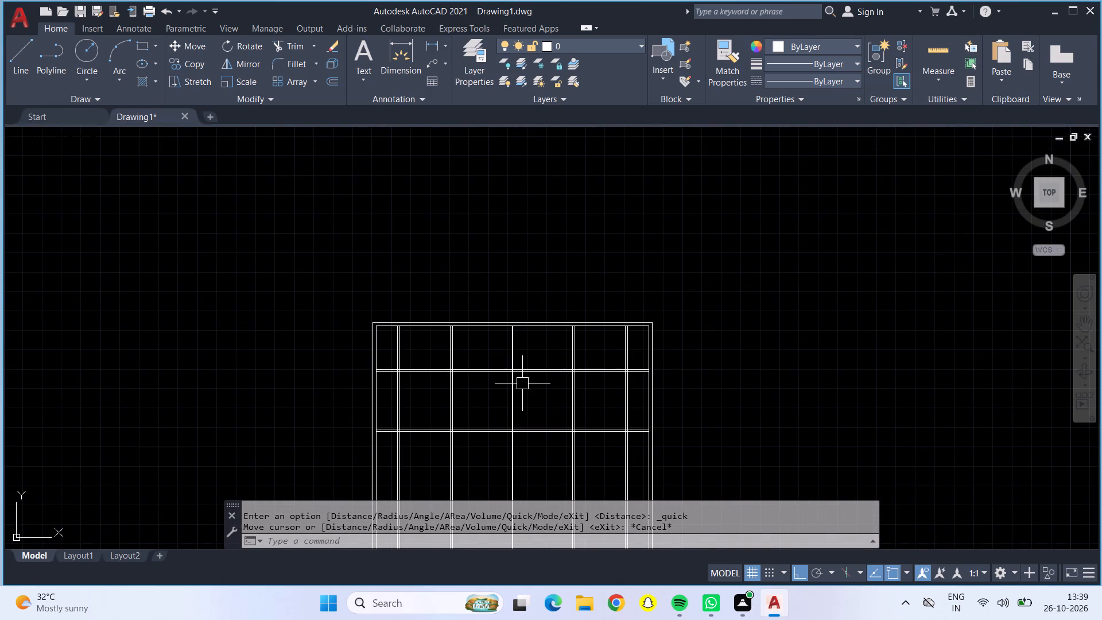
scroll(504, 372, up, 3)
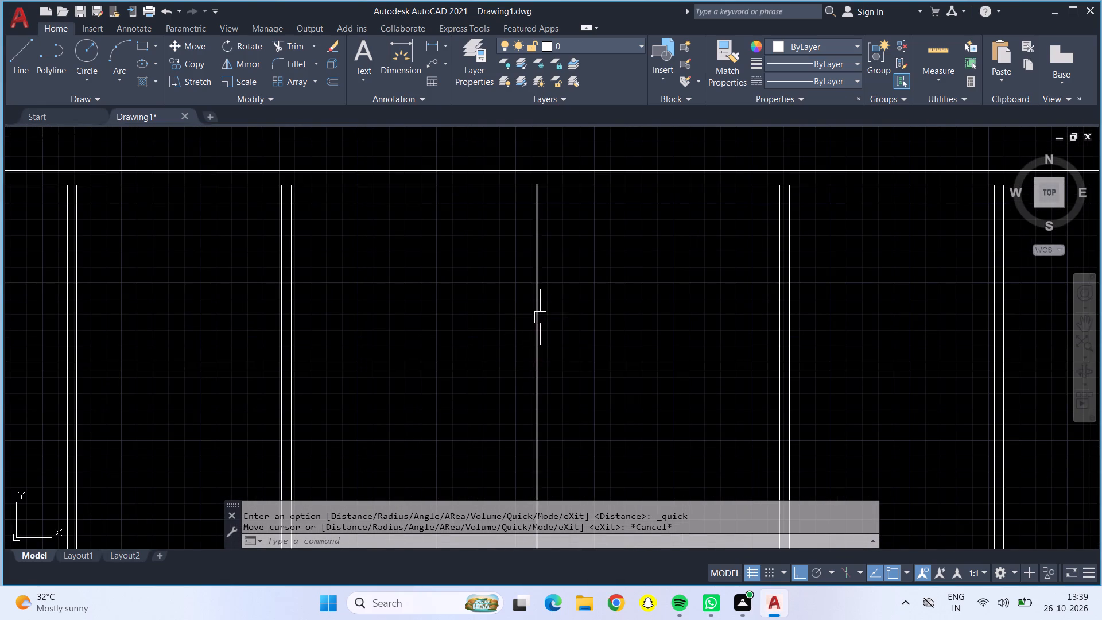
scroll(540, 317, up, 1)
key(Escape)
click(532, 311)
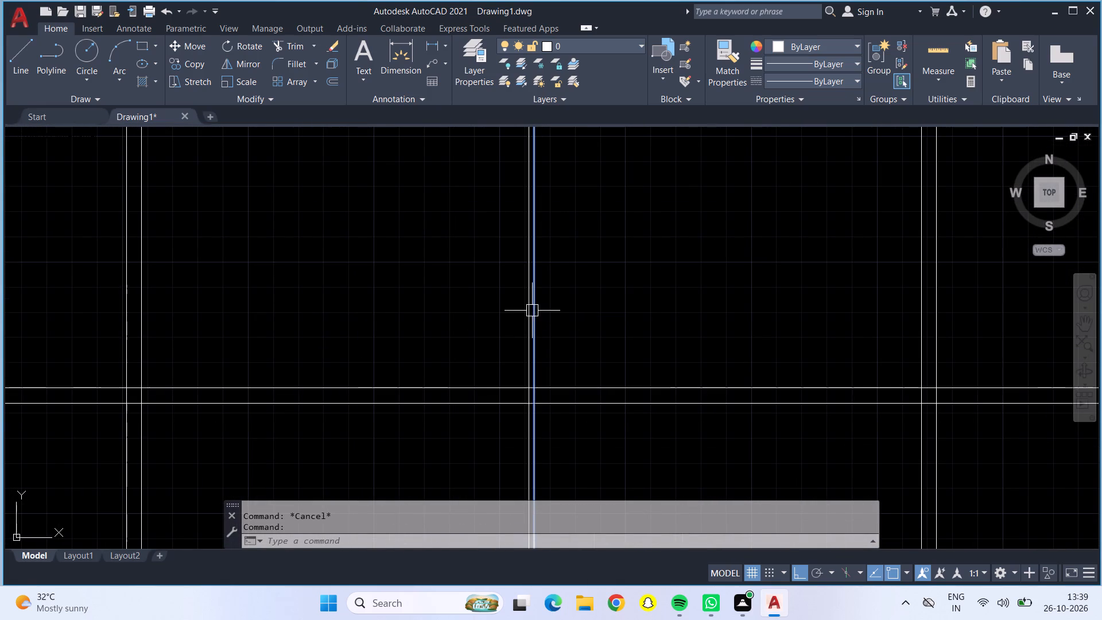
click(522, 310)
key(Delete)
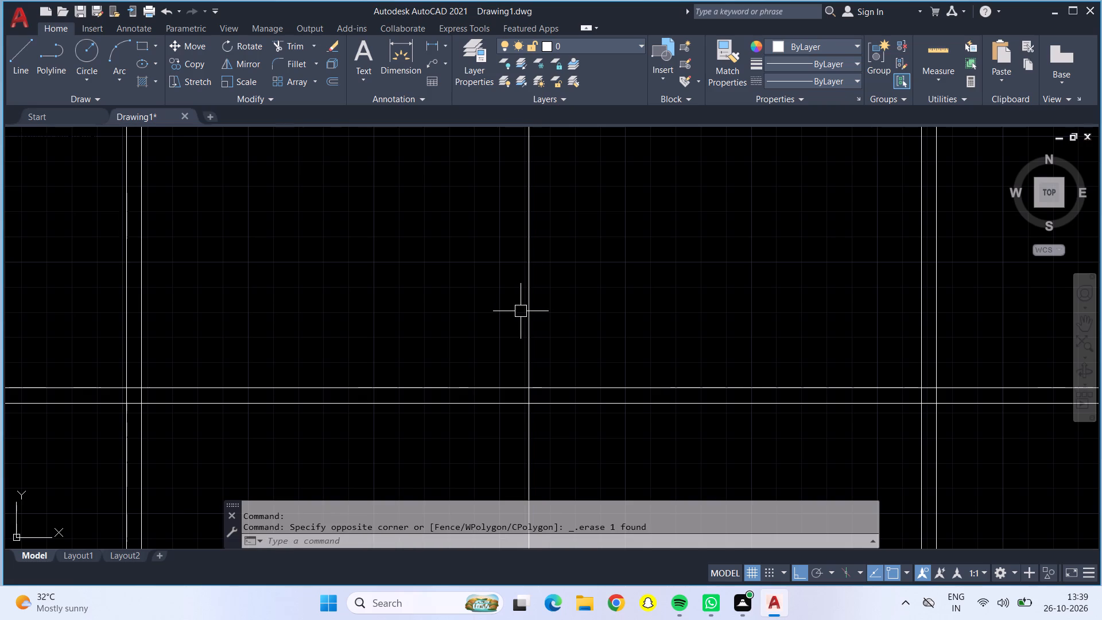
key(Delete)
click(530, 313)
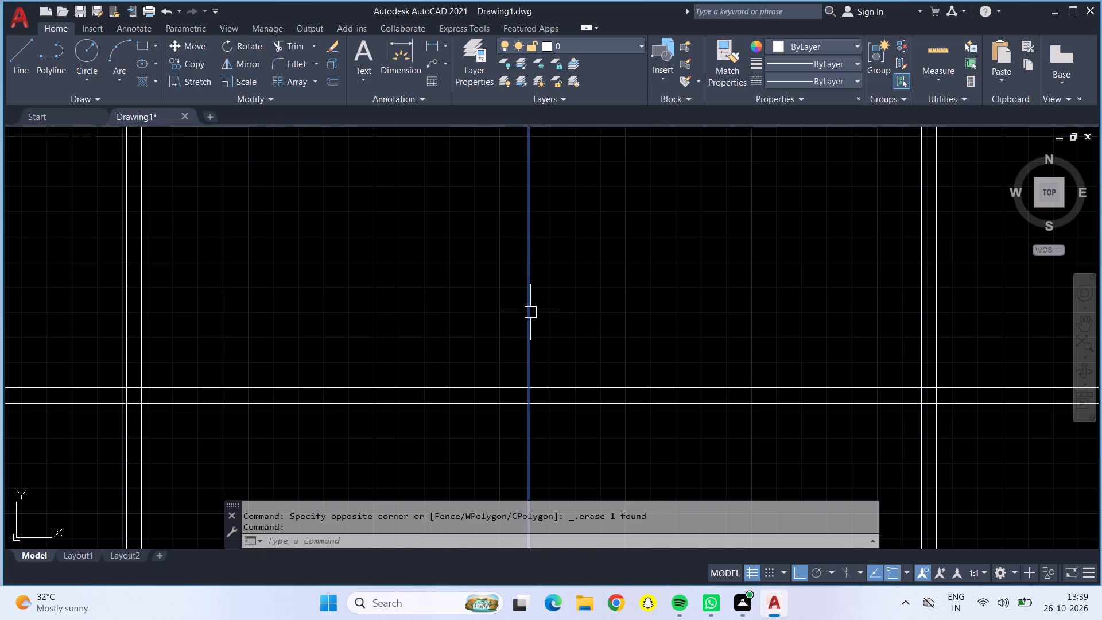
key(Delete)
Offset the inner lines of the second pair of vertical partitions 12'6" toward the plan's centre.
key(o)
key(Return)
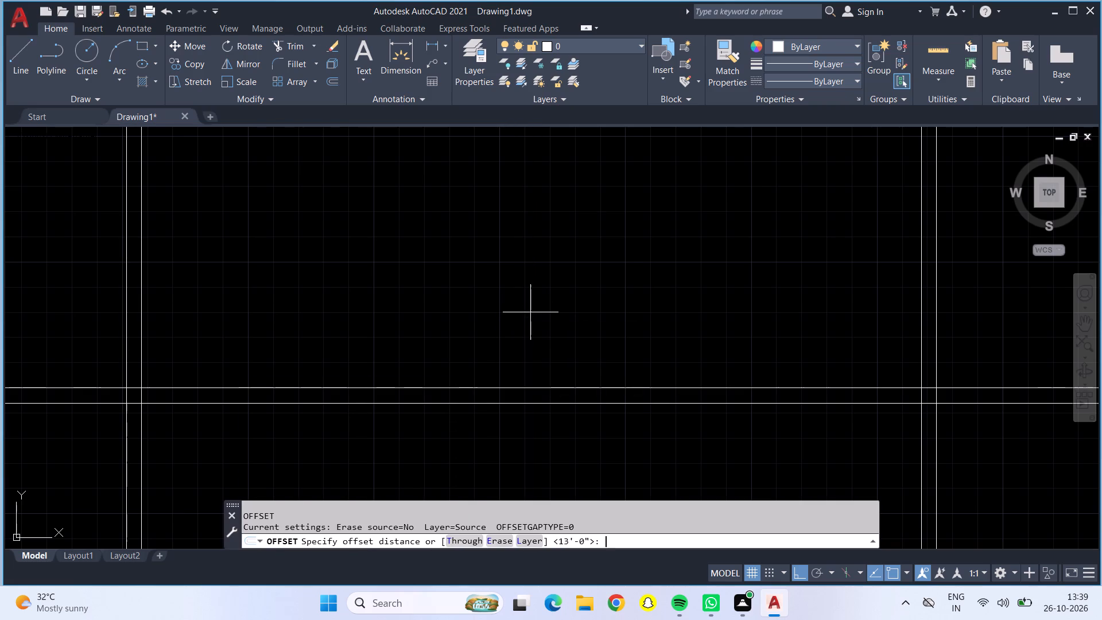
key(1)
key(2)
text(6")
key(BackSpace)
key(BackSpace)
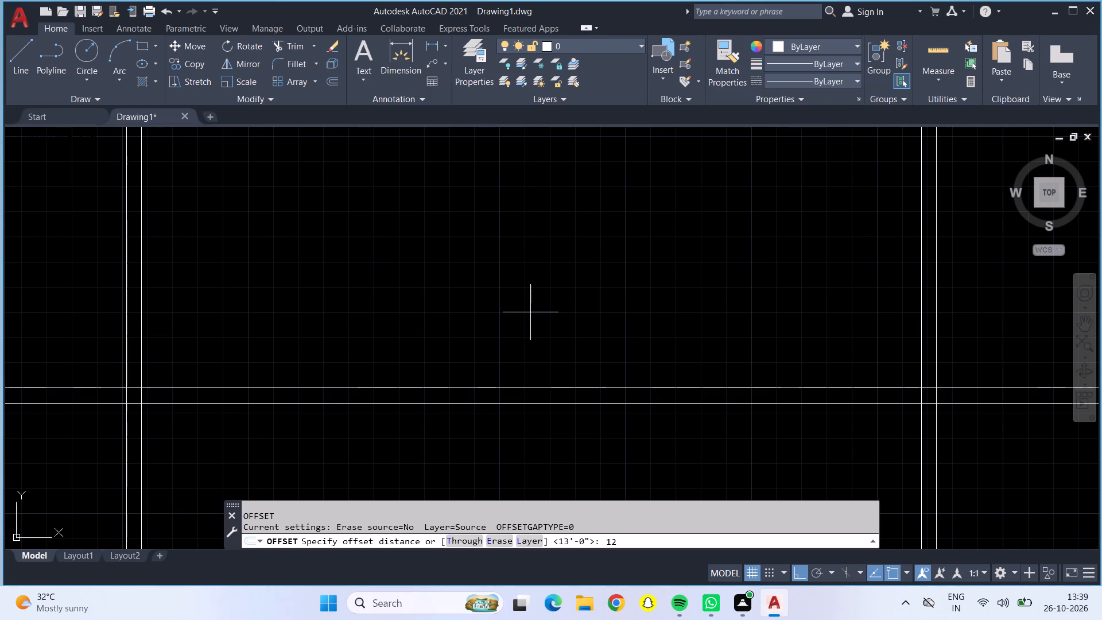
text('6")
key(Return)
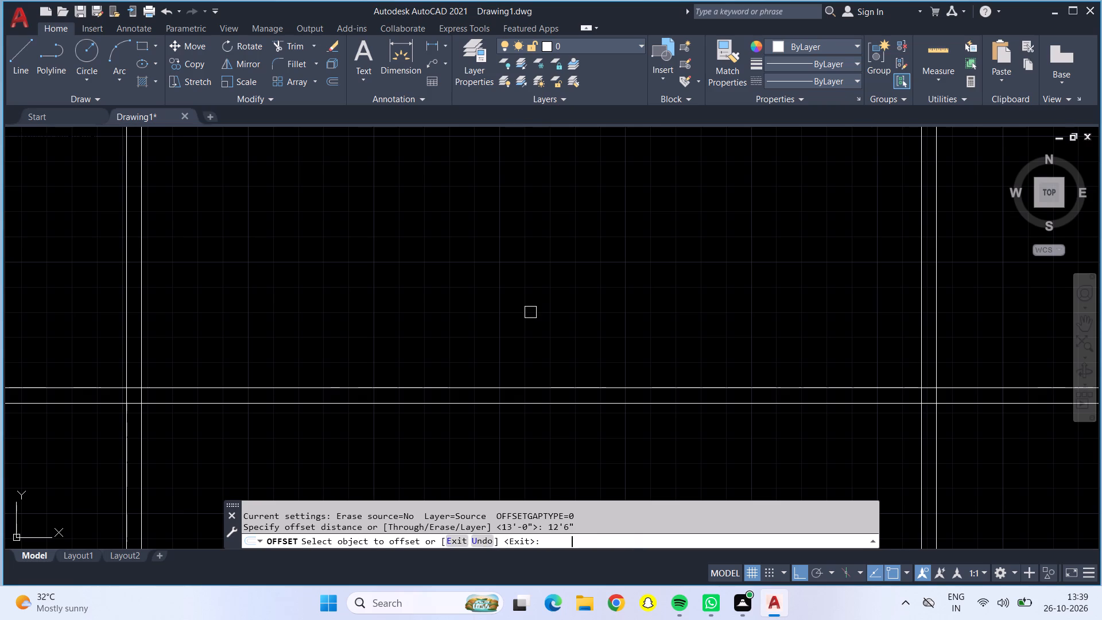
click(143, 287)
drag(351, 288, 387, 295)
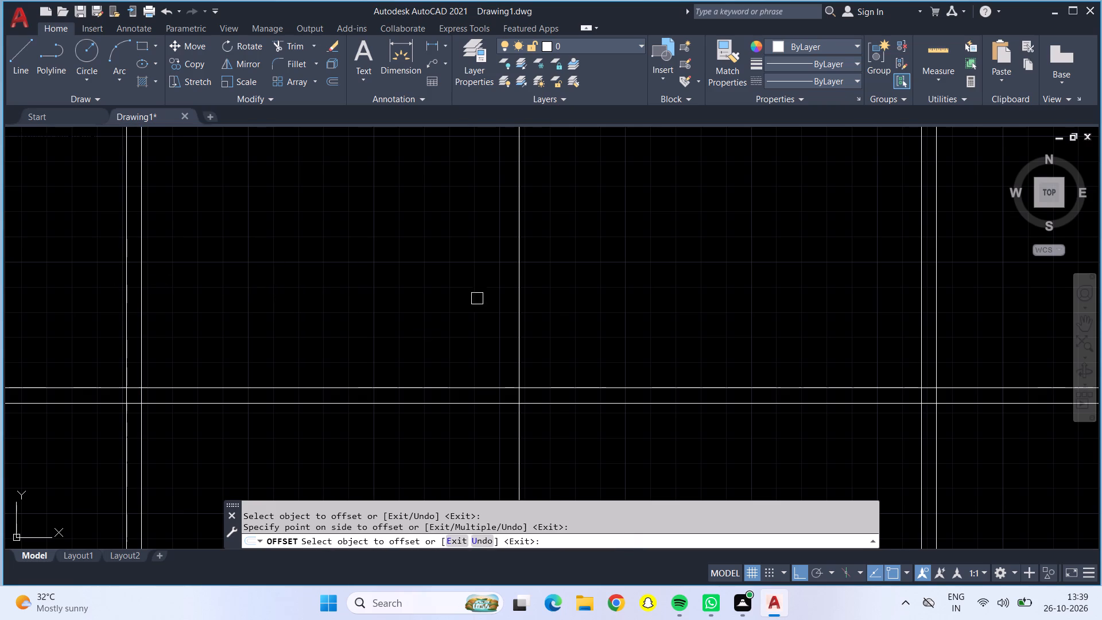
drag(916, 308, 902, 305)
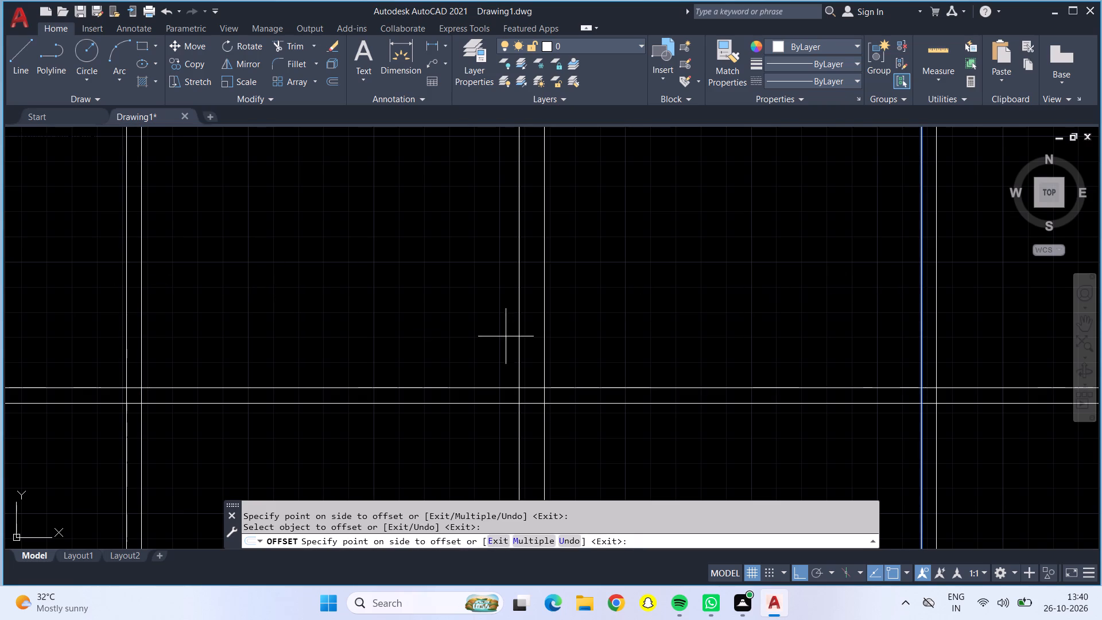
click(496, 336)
Measure the top-row room beside the centre lines and the gap between the two centre lines.
scroll(523, 324, down, 2)
middle_drag(546, 304, 549, 358)
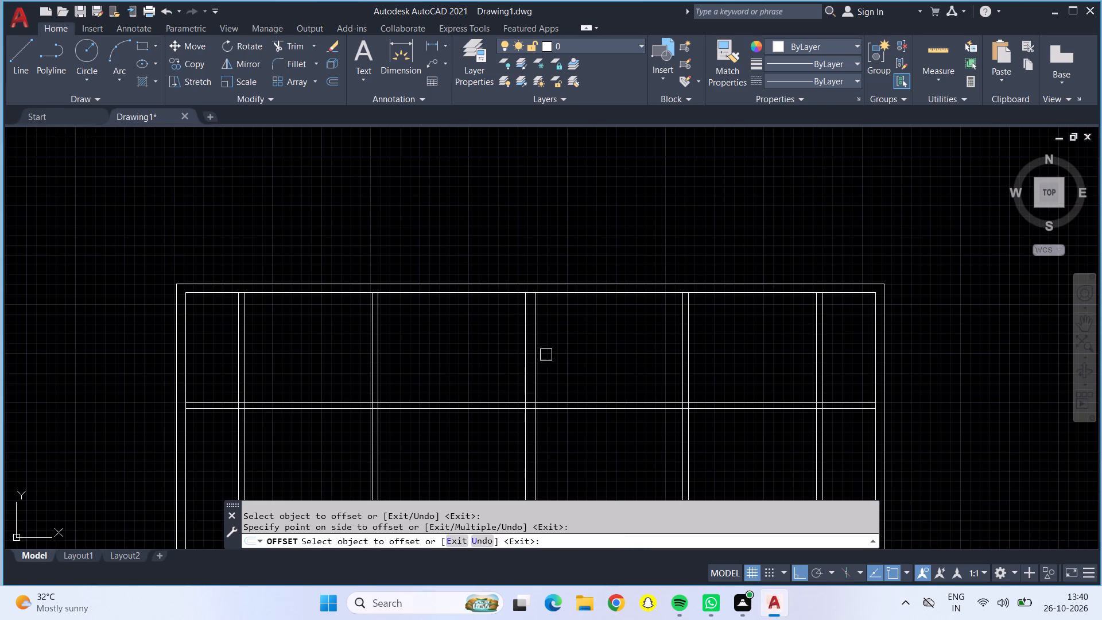
click(954, 56)
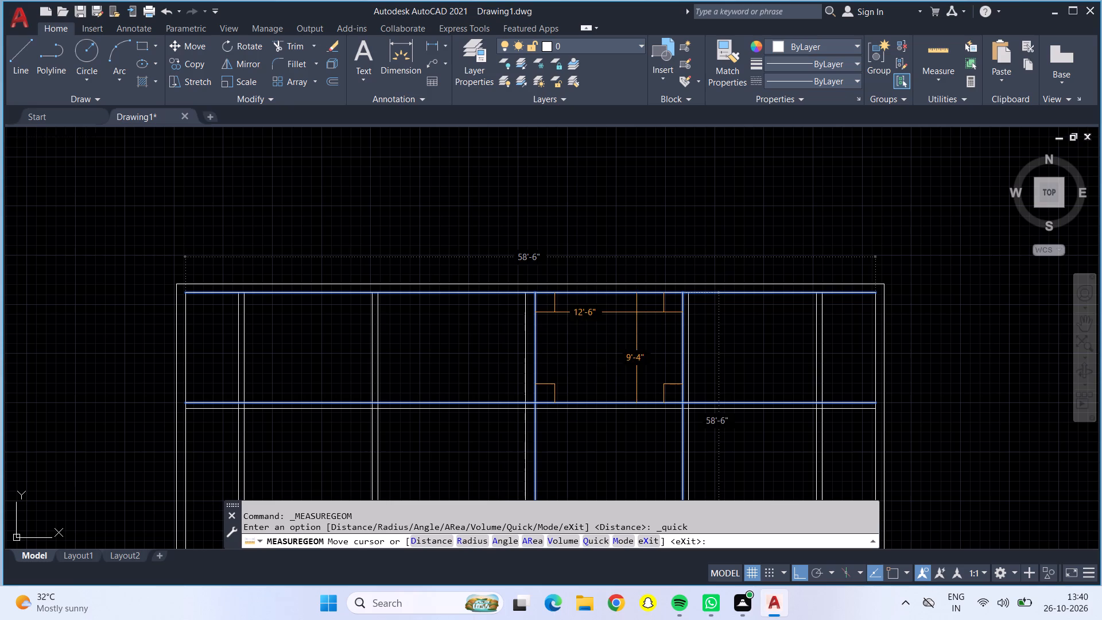
scroll(529, 347, up, 4)
scroll(529, 347, down, 1)
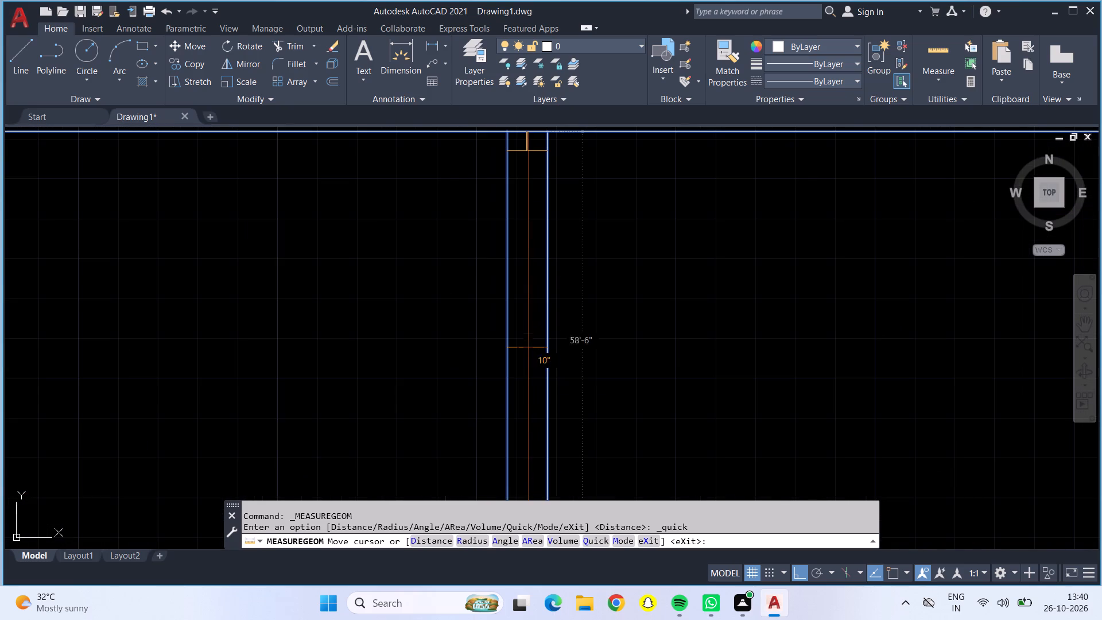
scroll(529, 347, down, 1)
key(grave)
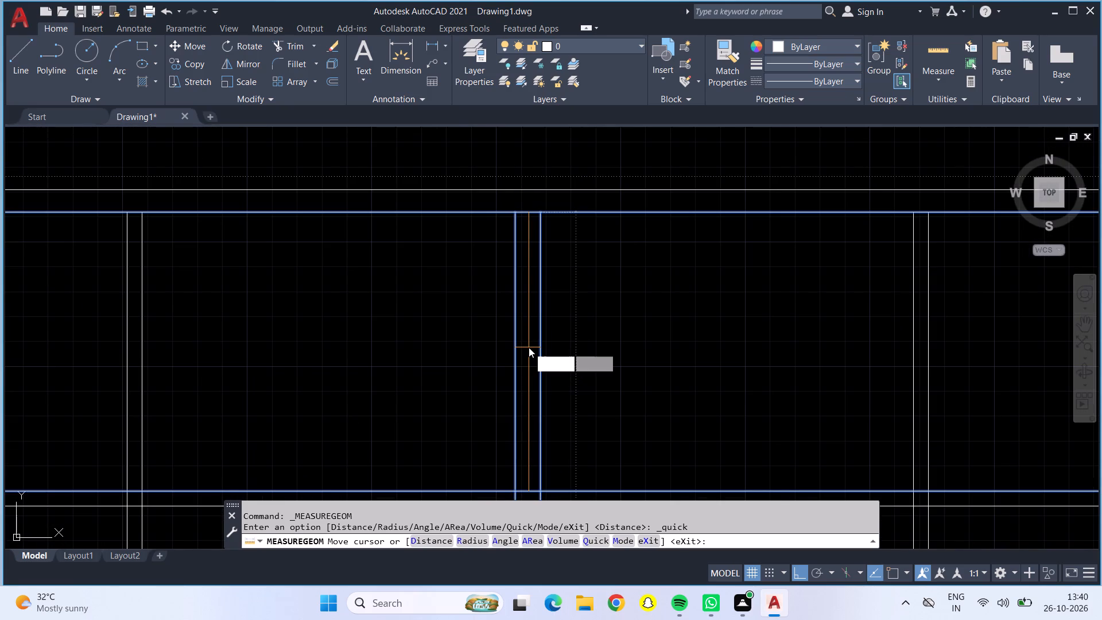
key(Escape)
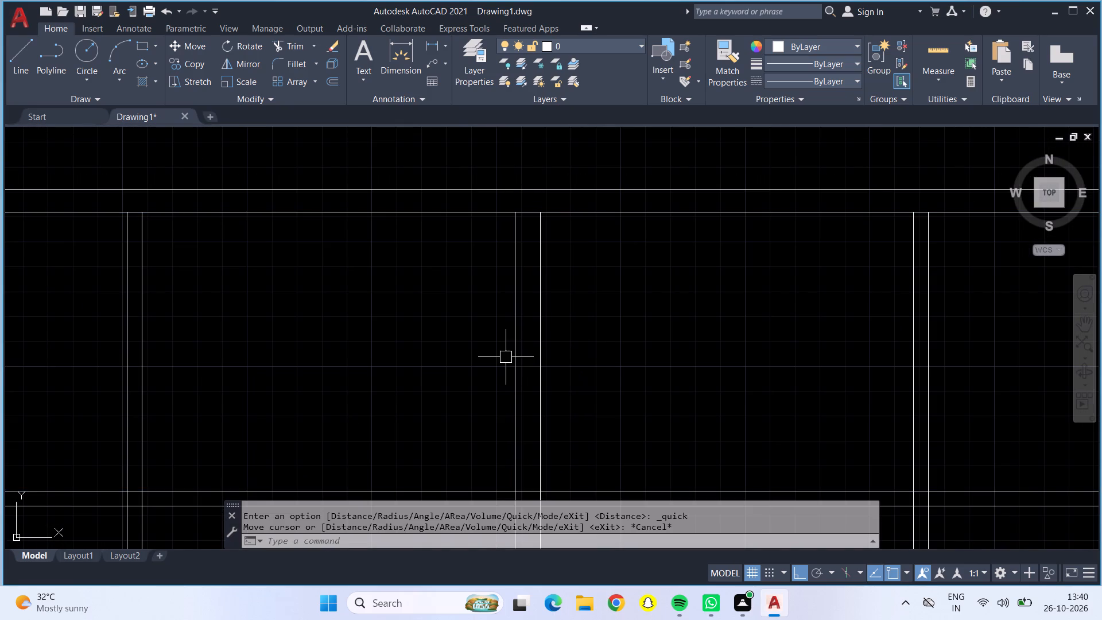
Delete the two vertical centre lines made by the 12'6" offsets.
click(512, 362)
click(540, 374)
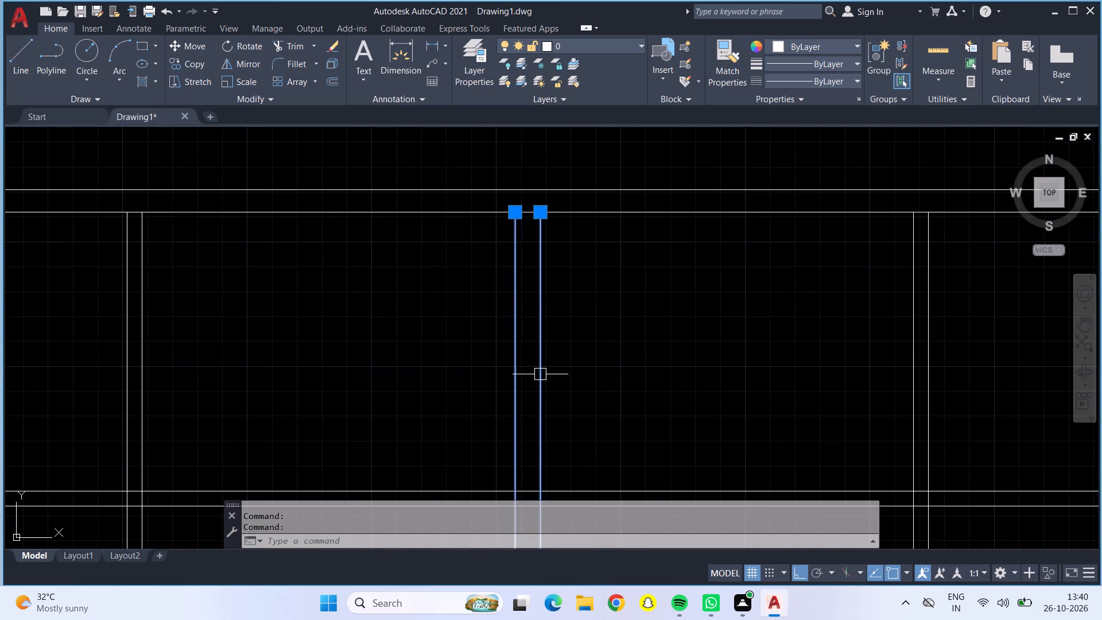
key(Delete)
Offset the inner lines of the second pair of vertical partitions 12'10" toward the plan's centre.
key(o)
key(Return)
text(12)
key(apostrophe)
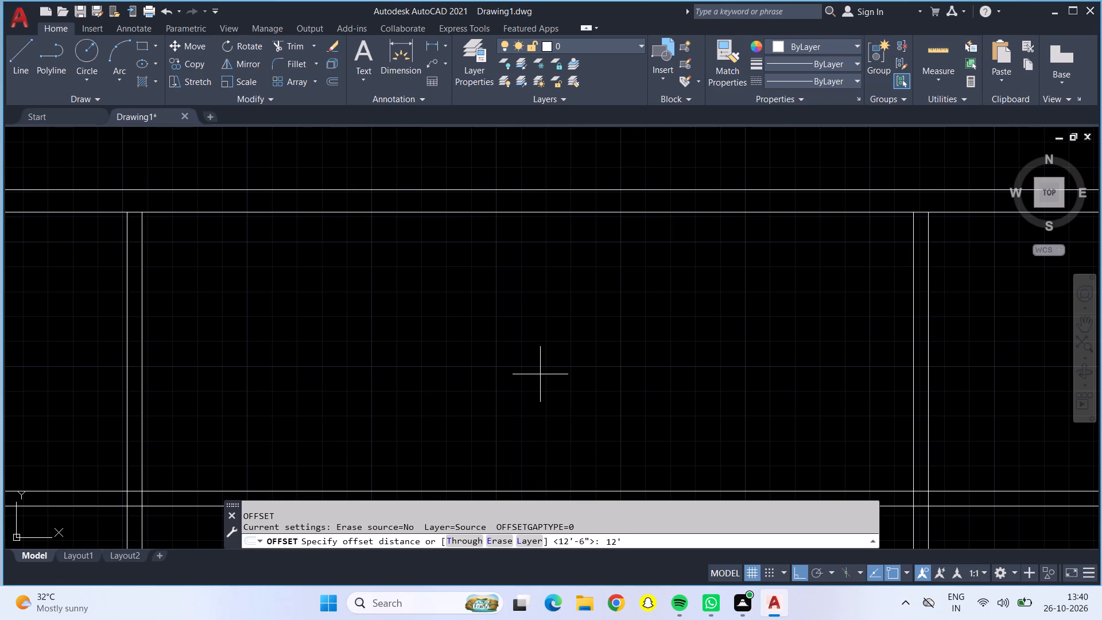
text(10")
key(Return)
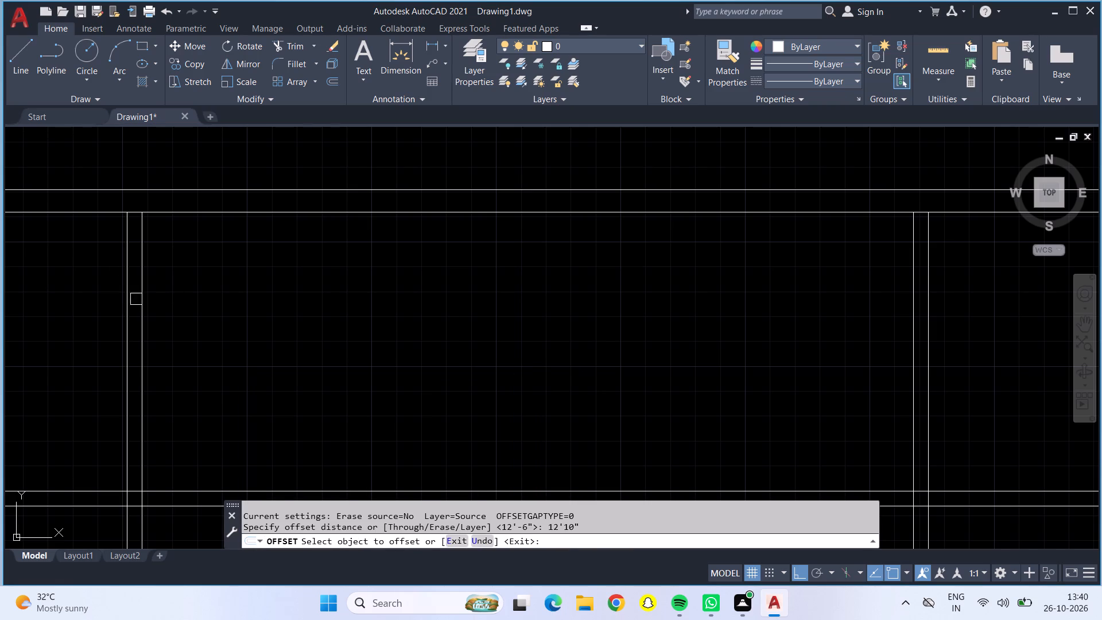
click(140, 307)
drag(286, 309, 327, 311)
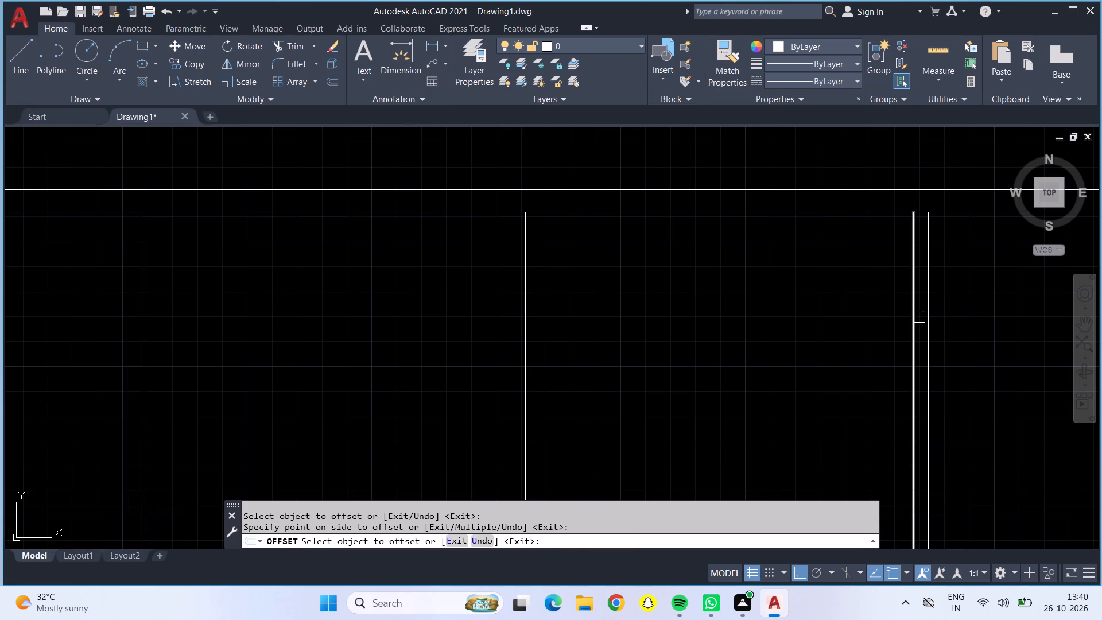
click(911, 319)
drag(680, 336, 669, 342)
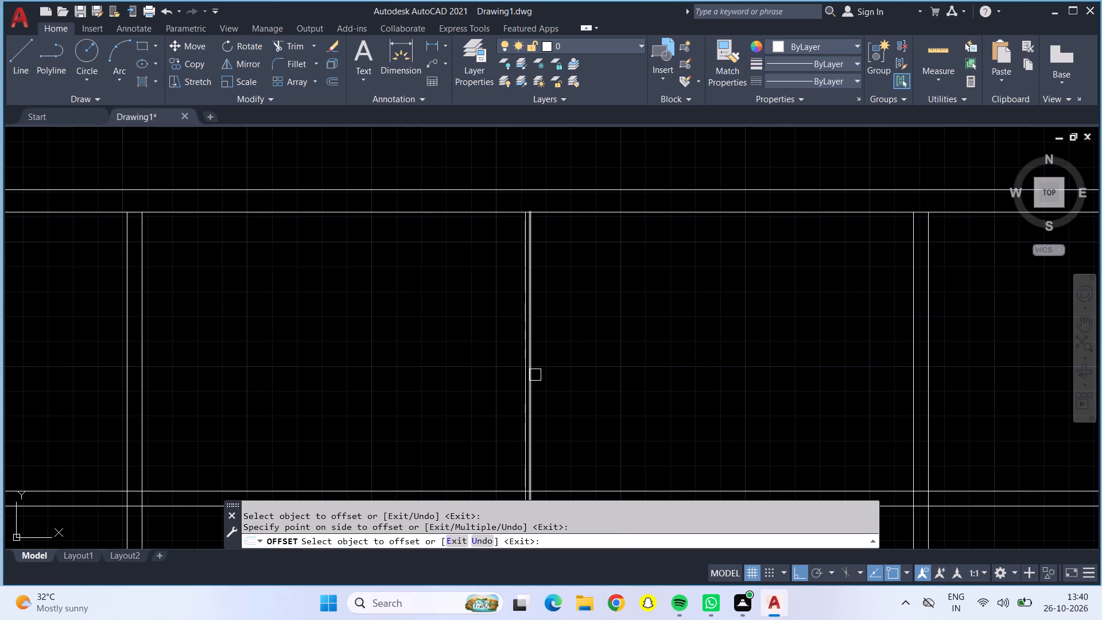
Measure the top-row room left of the 12'10" offset lines and the gap between the two centre lines.
click(935, 49)
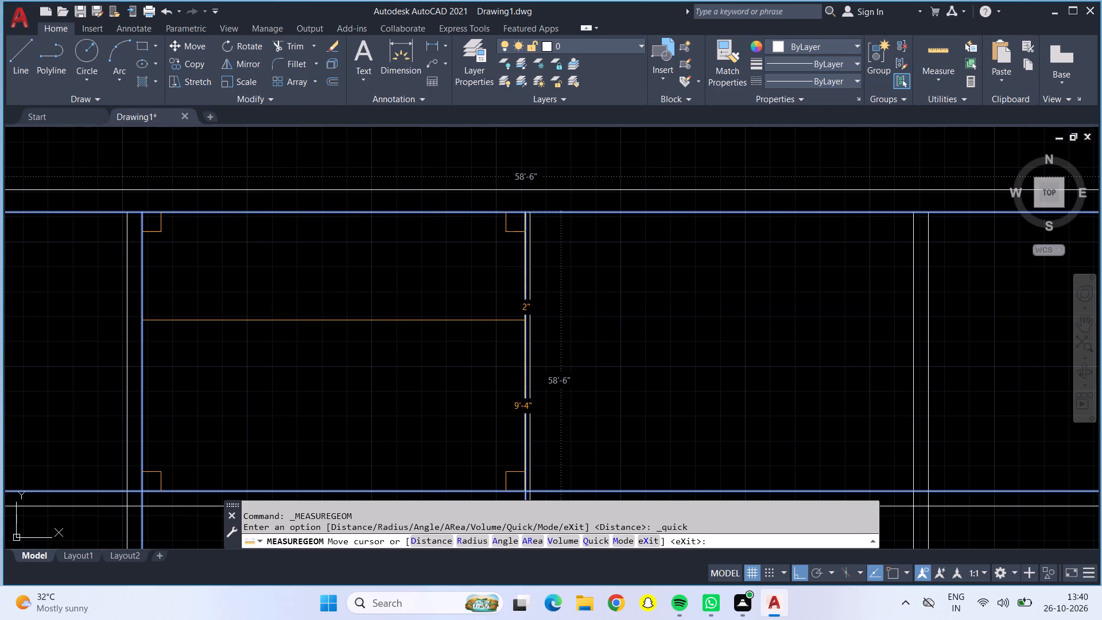
scroll(523, 320, up, 3)
scroll(531, 321, down, 1)
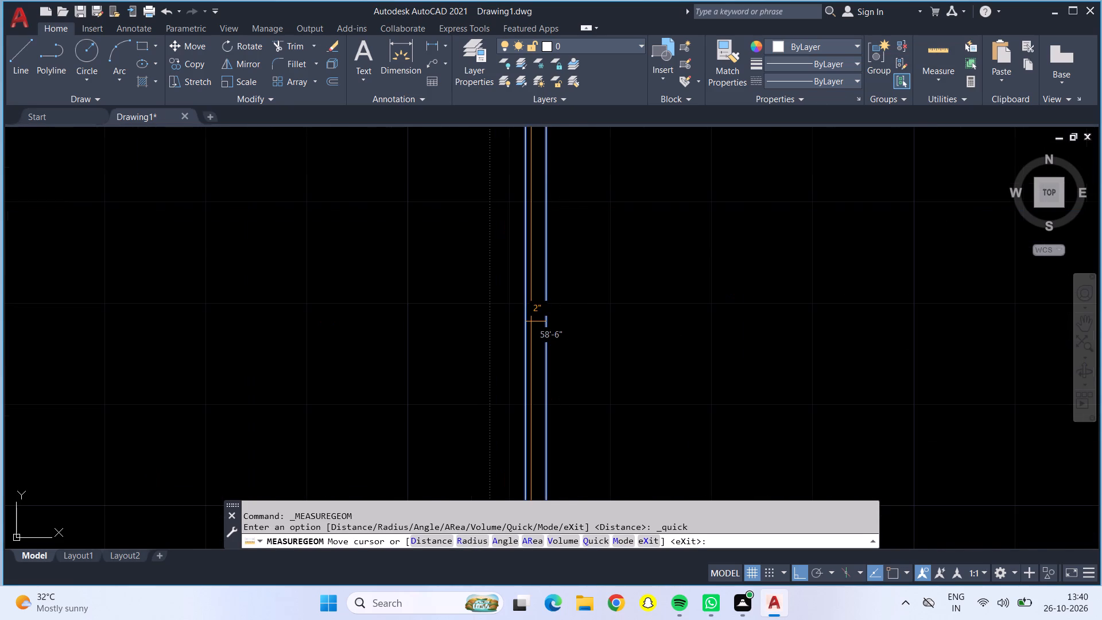
scroll(531, 321, down, 3)
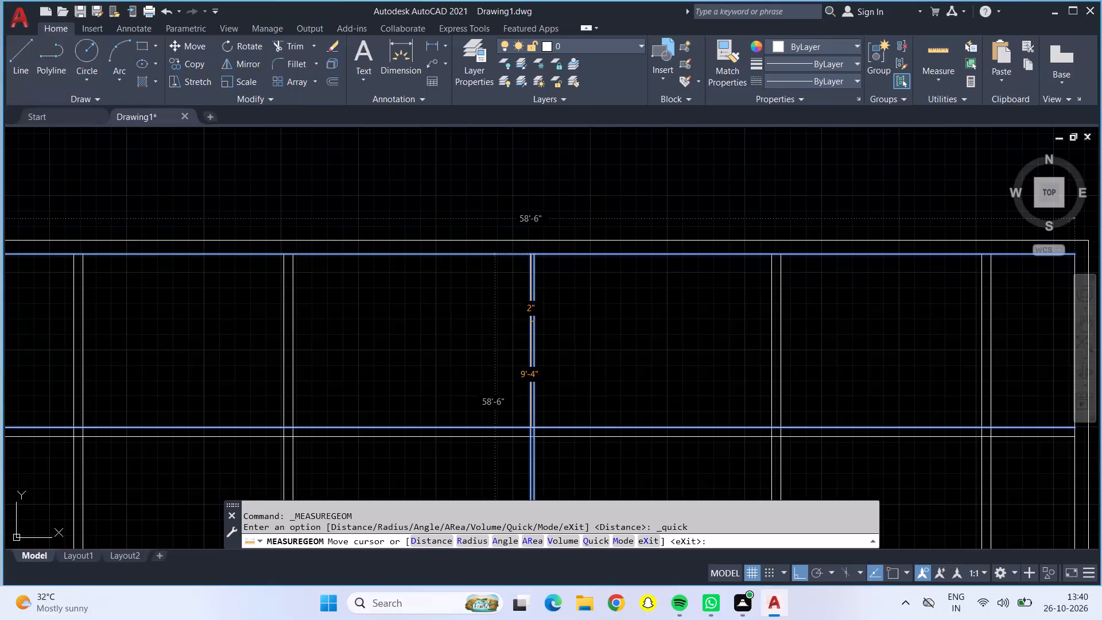
Delete the two vertical centre lines made by the 12'10" offsets.
key(Escape)
click(531, 321)
click(533, 322)
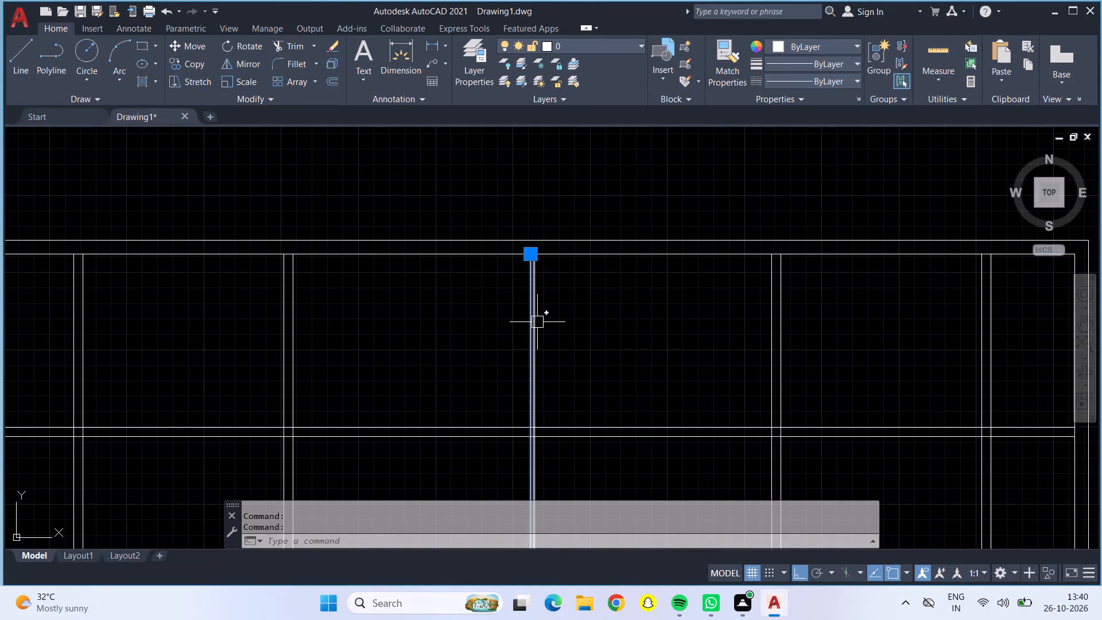
key(Delete)
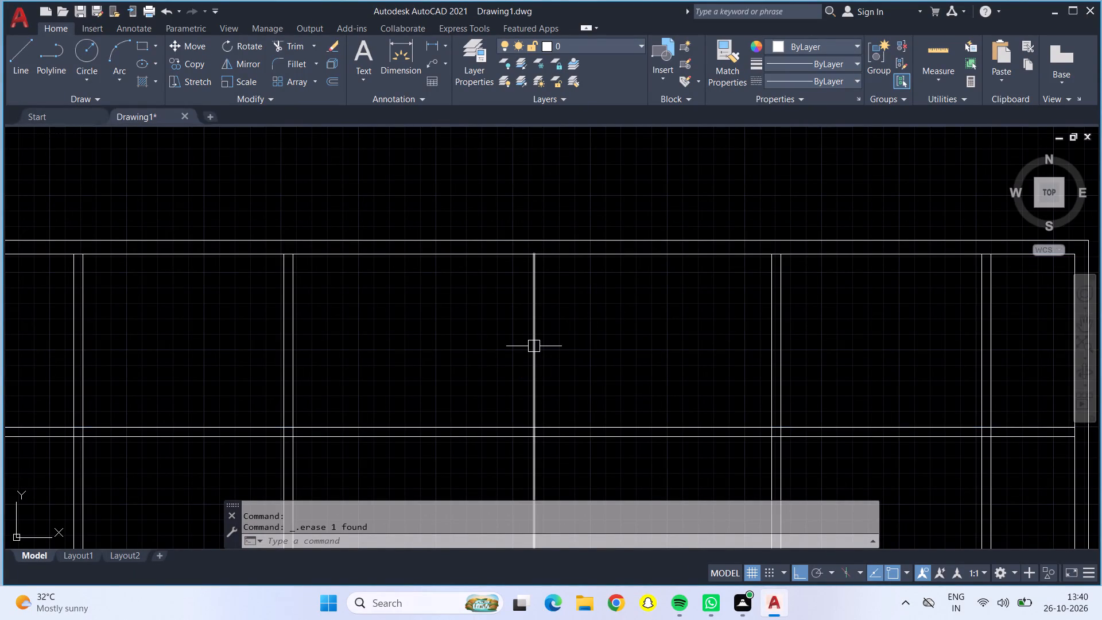
click(534, 346)
key(Delete)
key(Delete)
key(Delete)
Offset the inner lines of the second pair of vertical partitions 12'8" toward the plan's centre to form the central partition.
key(o)
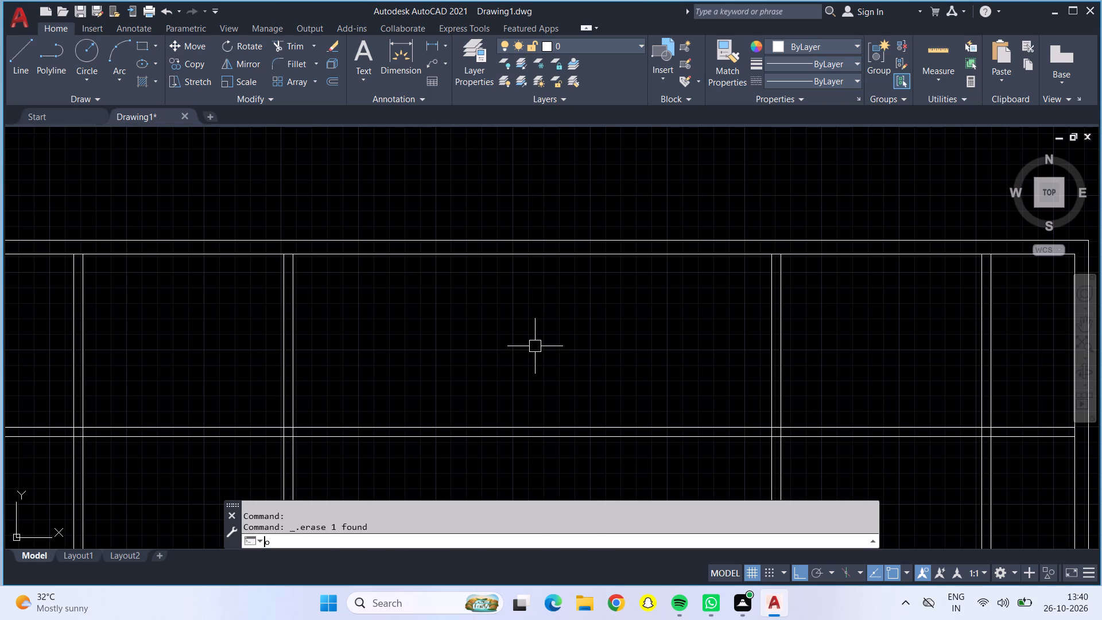
key(Return)
text(12)
key(8)
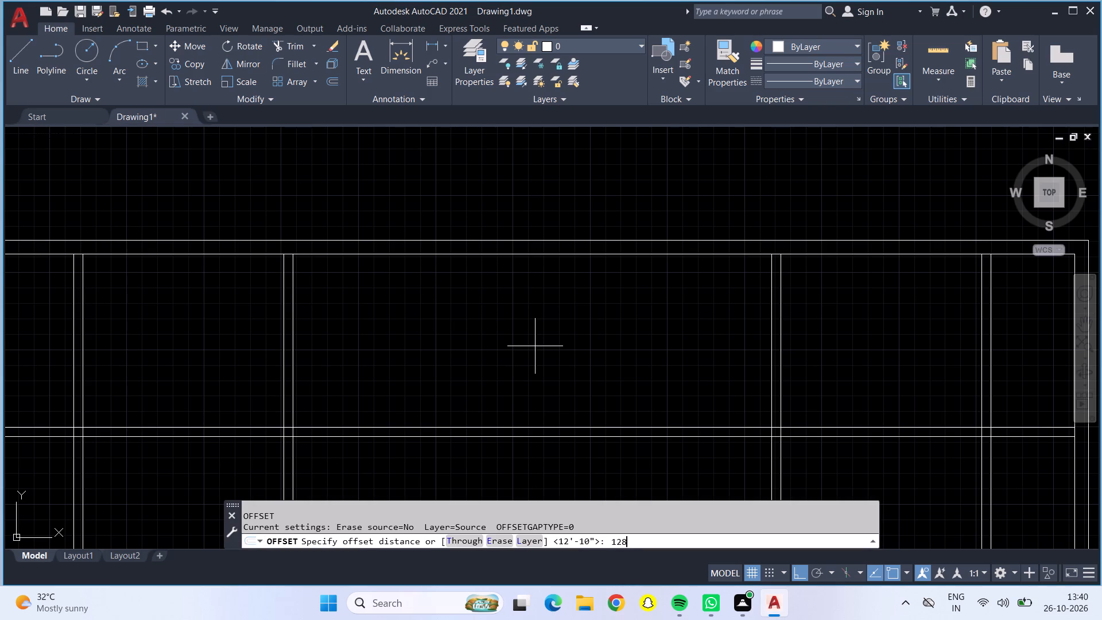
key(BackSpace)
text('8")
key(Return)
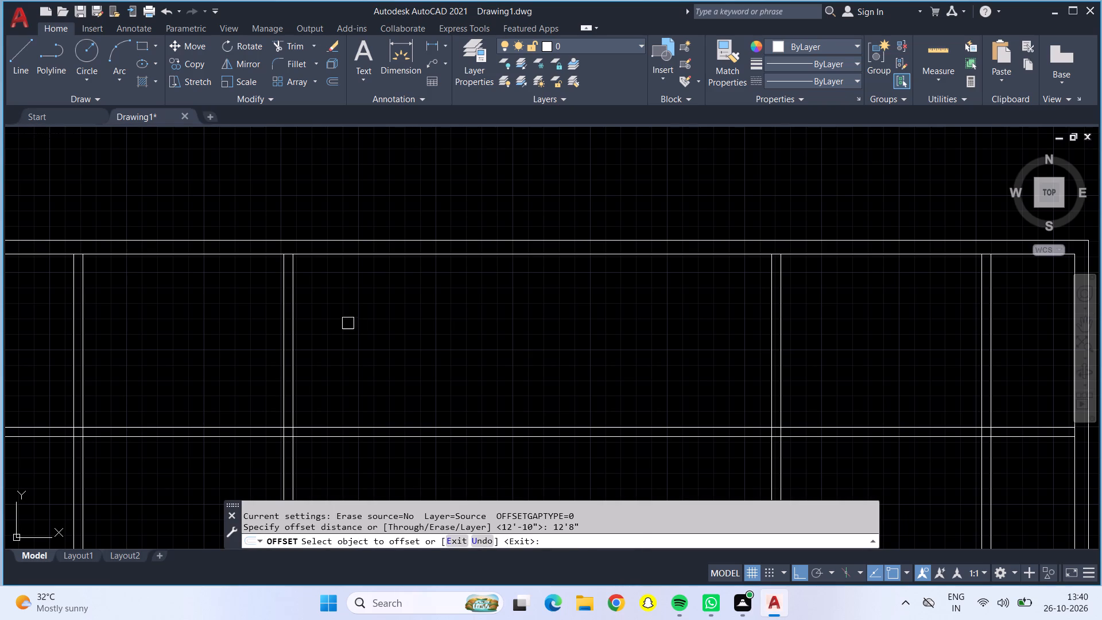
click(293, 330)
drag(393, 336, 412, 340)
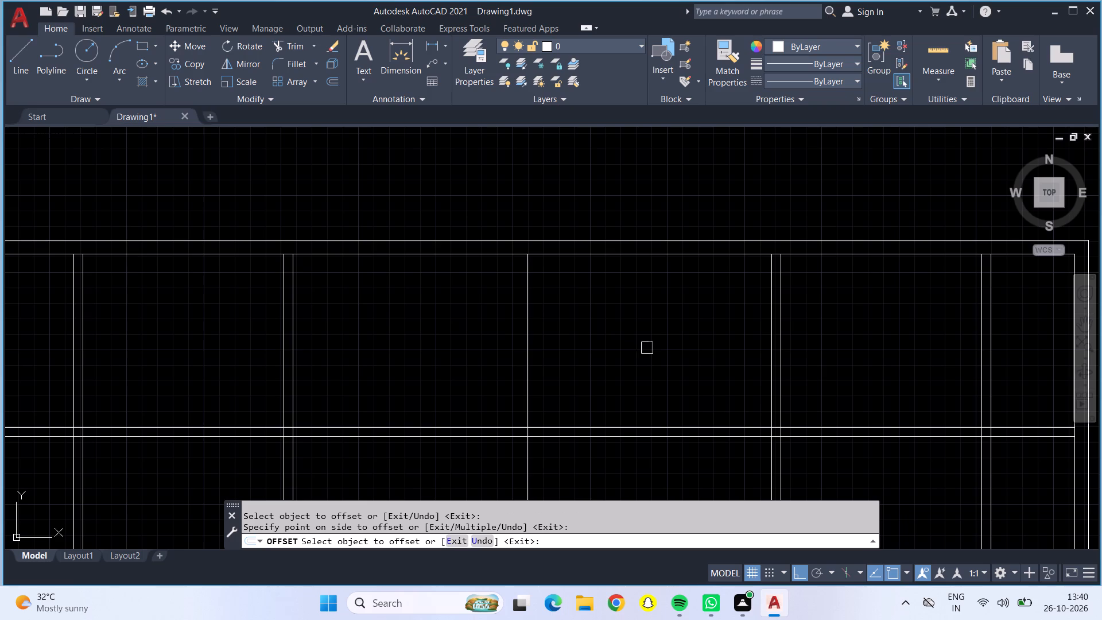
click(768, 370)
click(342, 354)
key(Escape)
Measure the top-row room beside the central partition and the gap between its two lines.
click(933, 61)
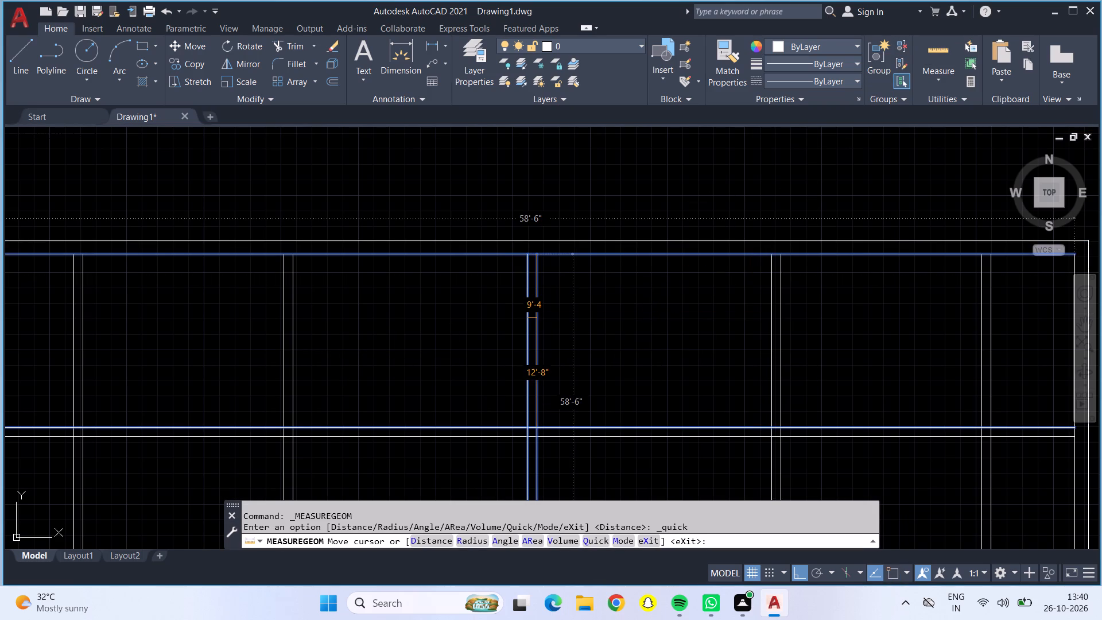
scroll(537, 318, down, 1)
key(Escape)
Trim all five vertical partitions out of the middle row, between the two horizontal partitions.
scroll(537, 318, down, 1)
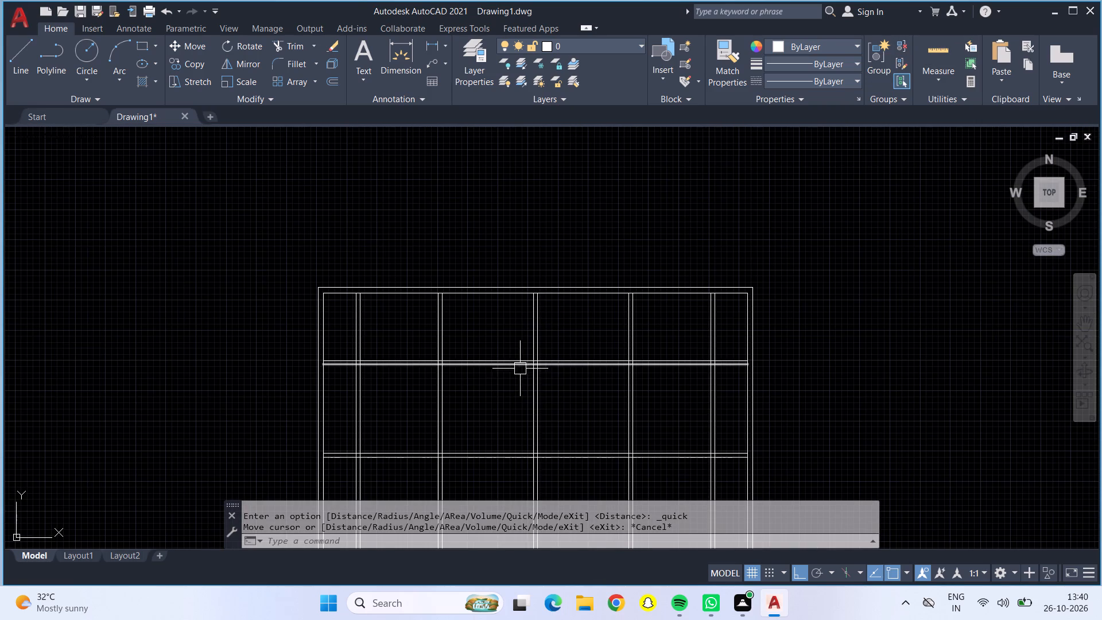
scroll(503, 405, down, 1)
middle_drag(501, 405, 491, 257)
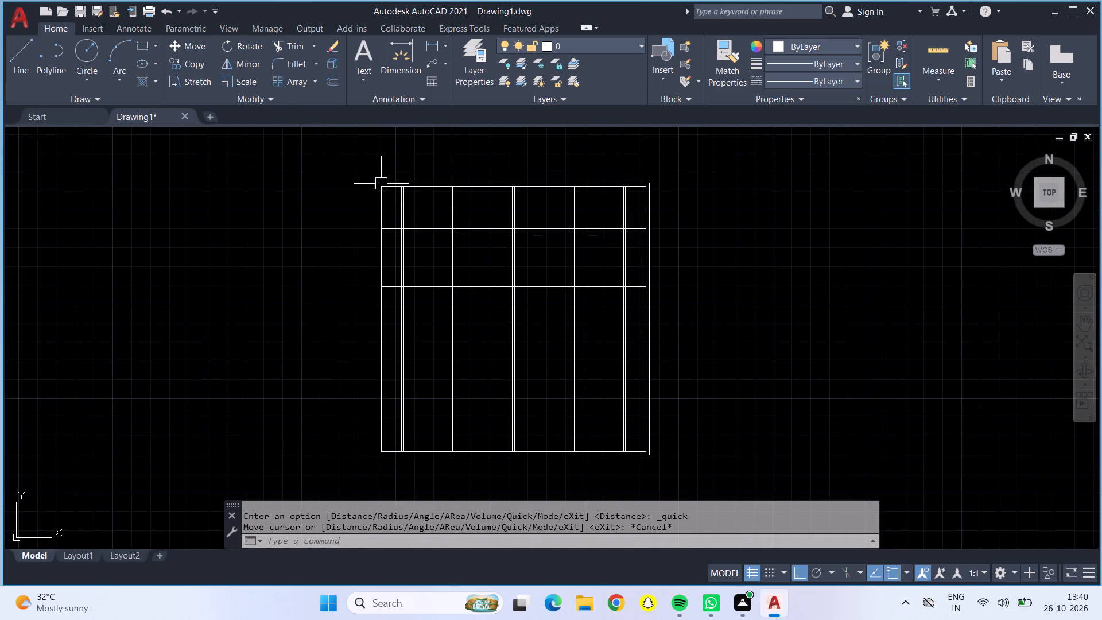
click(296, 44)
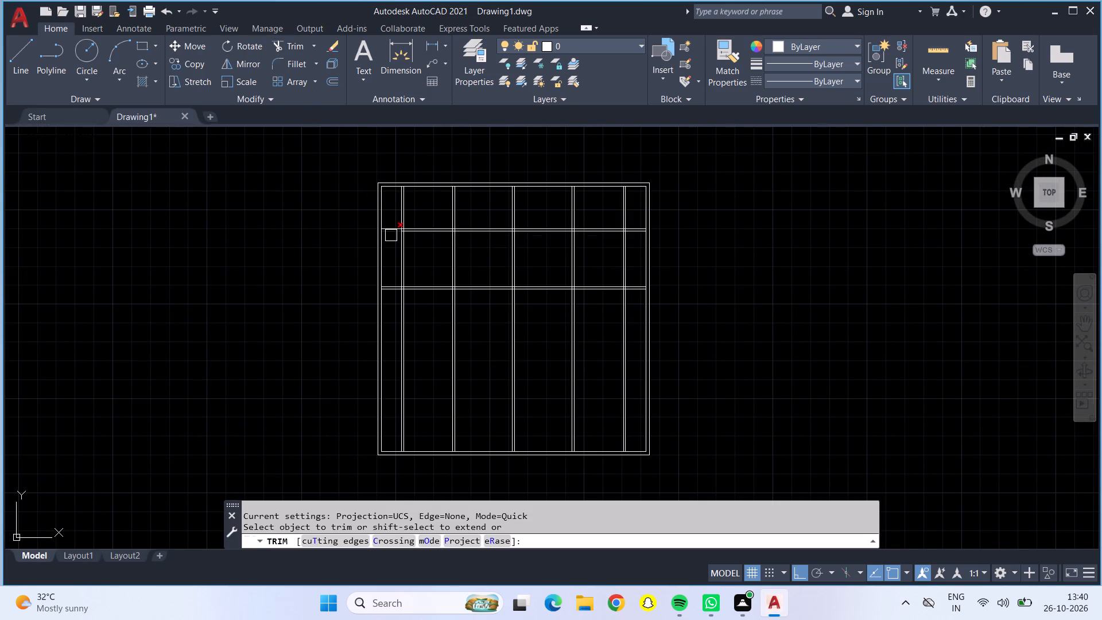
scroll(402, 259, up, 2)
drag(378, 250, 801, 259)
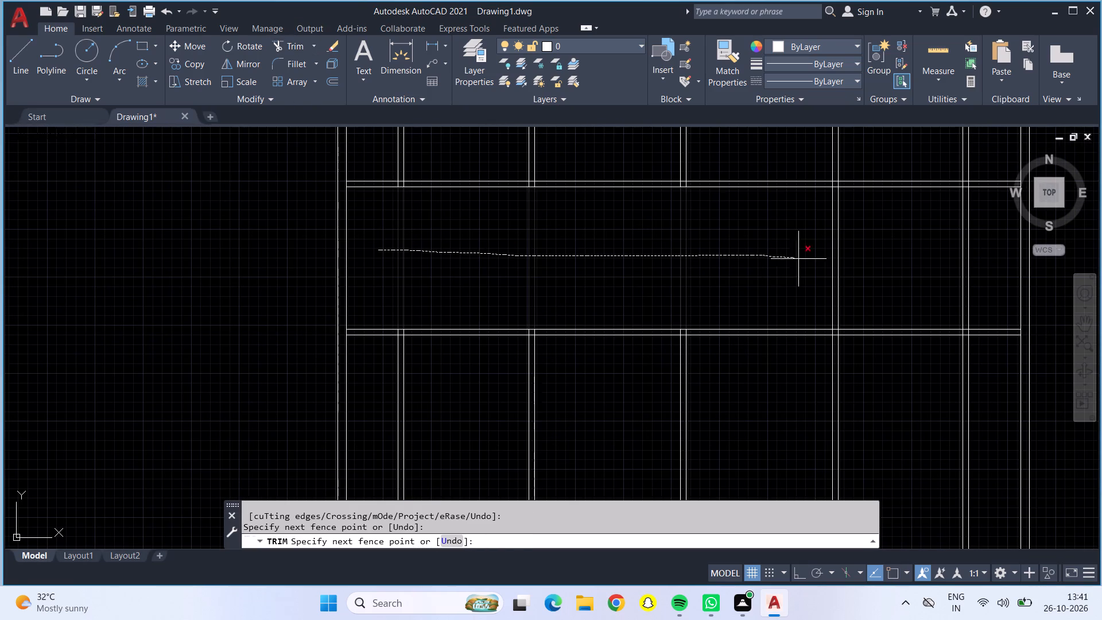
drag(801, 259, 982, 251)
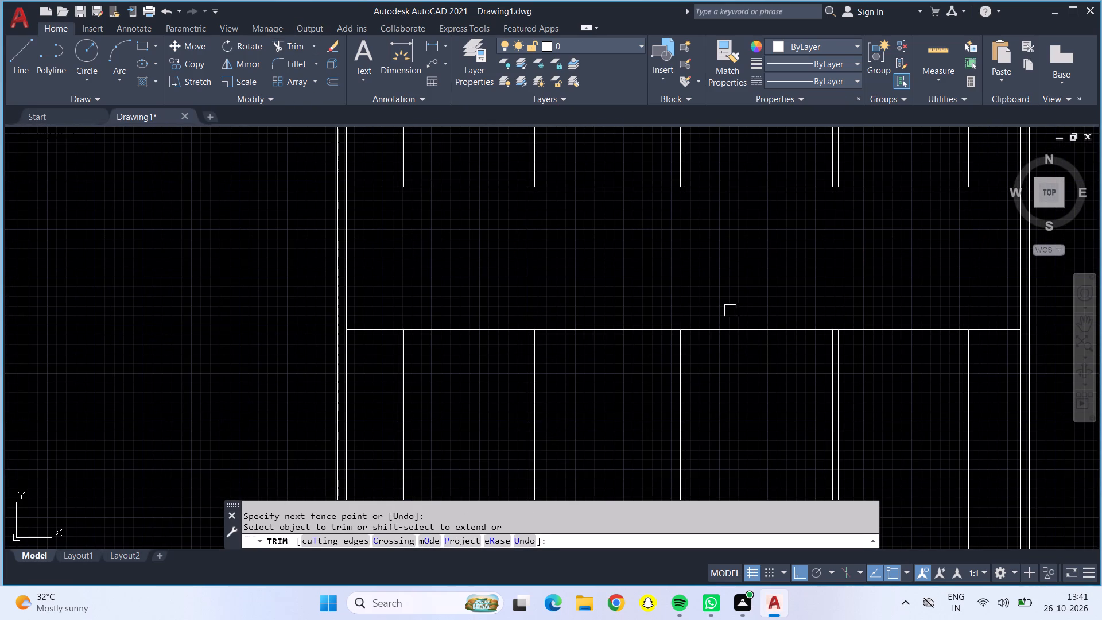
Trim all five vertical partitions out of the area between the lower horizontal partition and the bottom outer wall.
scroll(723, 311, down, 1)
middle_drag(752, 363, 689, 237)
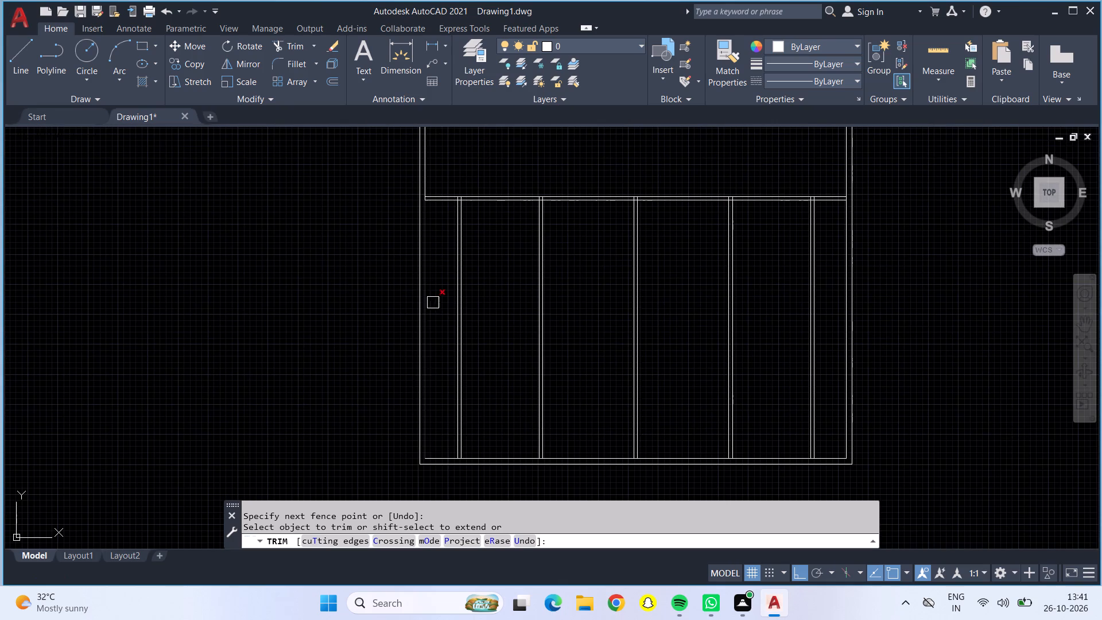
drag(446, 304, 810, 307)
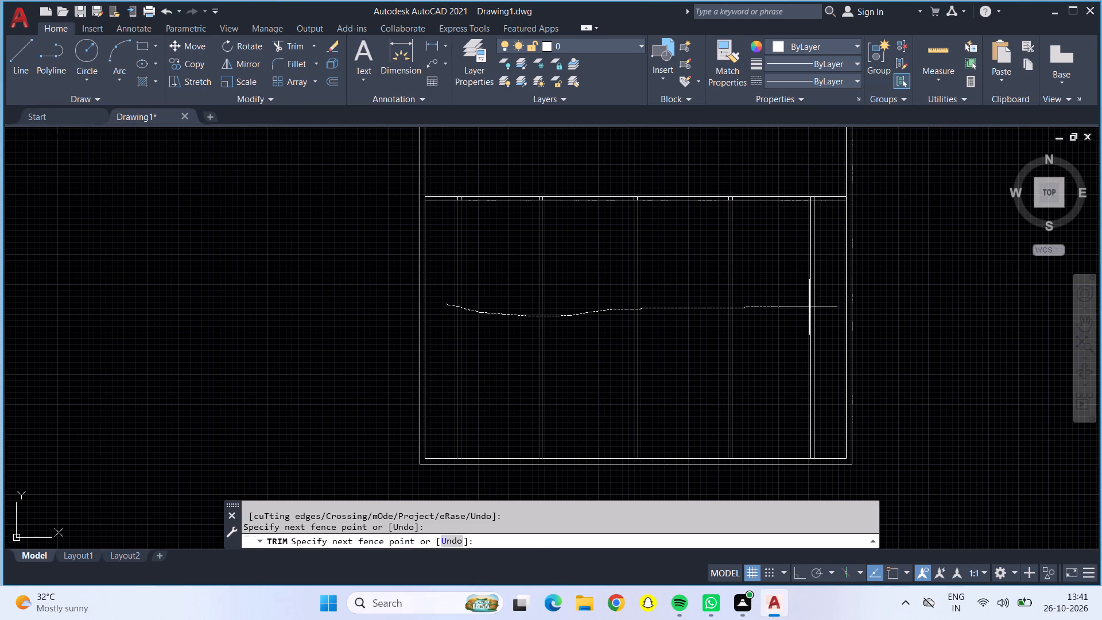
drag(810, 307, 827, 307)
scroll(790, 309, down, 1)
middle_drag(760, 301, 694, 525)
scroll(655, 448, up, 2)
middle_drag(651, 440, 626, 381)
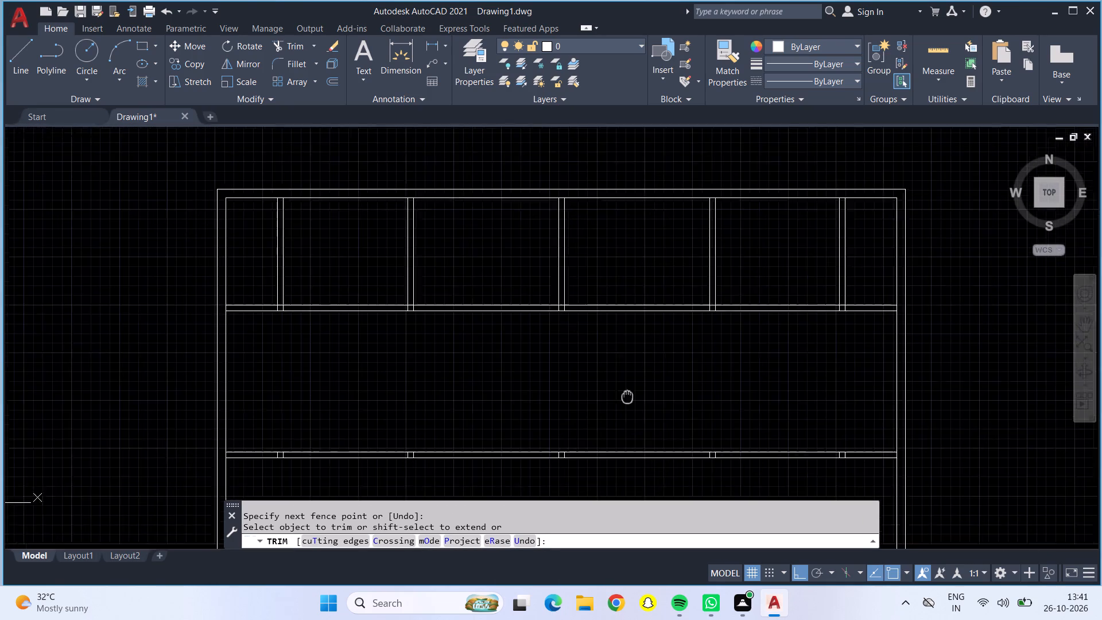
middle_drag(626, 381, 657, 343)
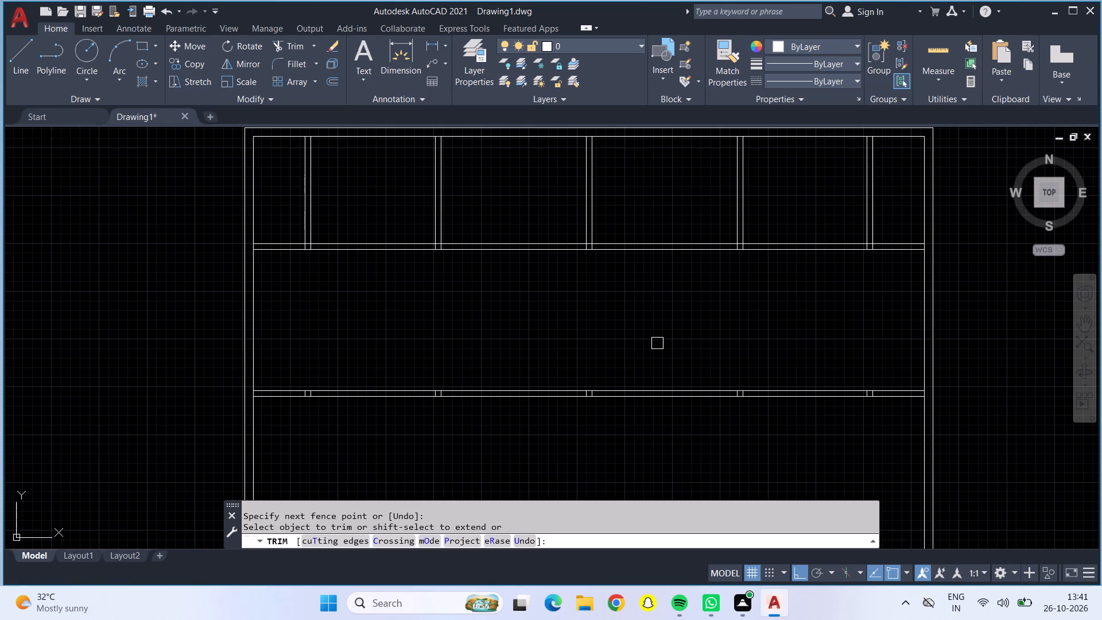
key(Escape)
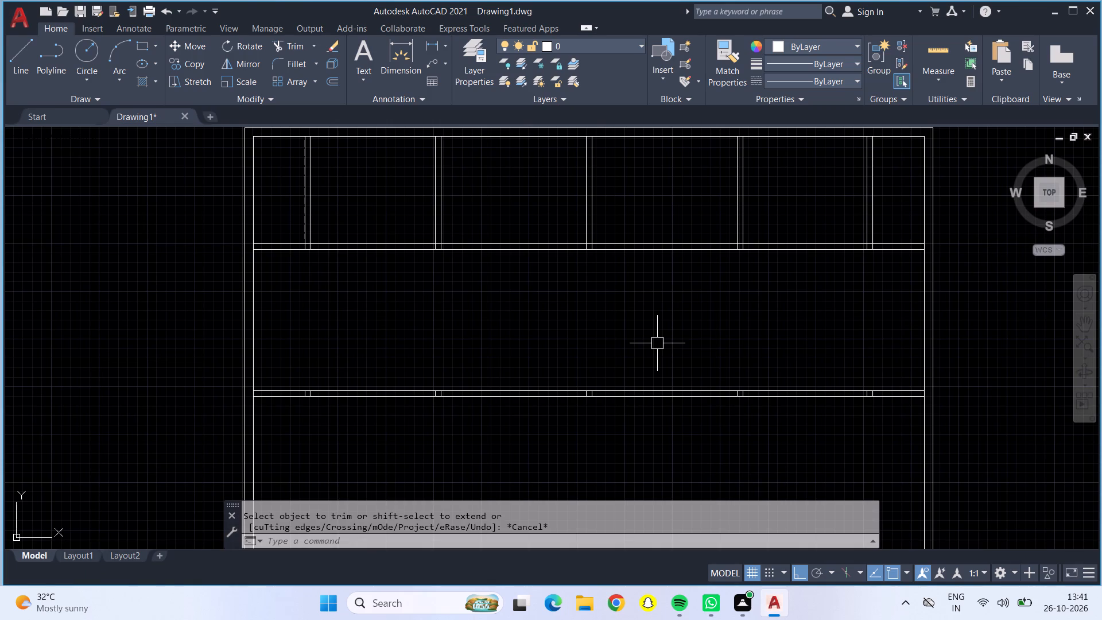
Offset the inner faces of both side outer walls 10'6" into the plan.
key(o)
key(Return)
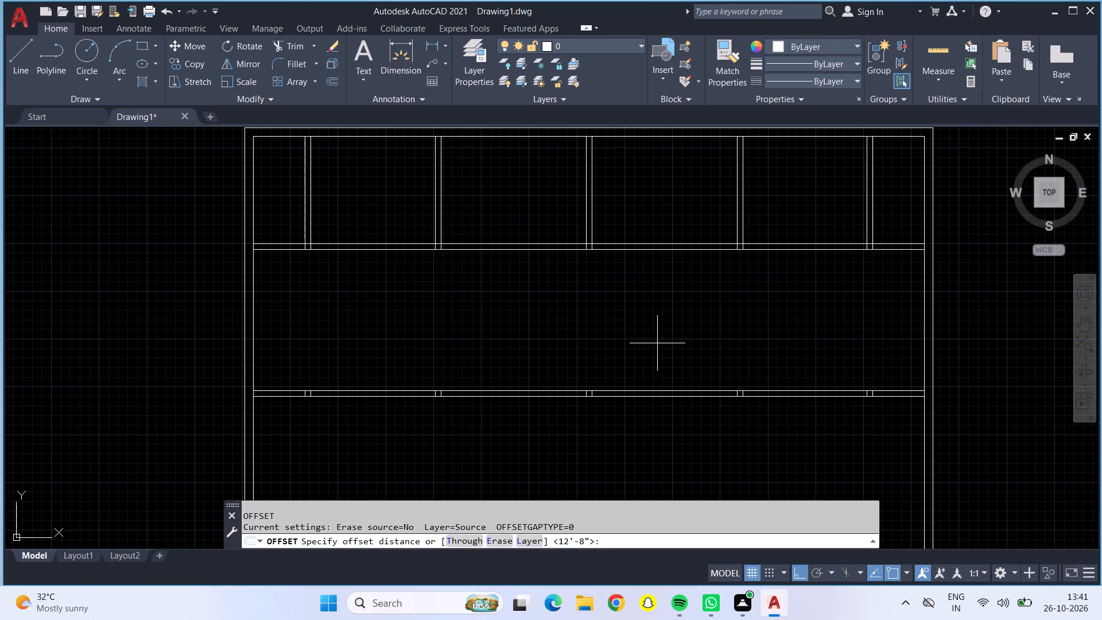
text(10'6")
key(Return)
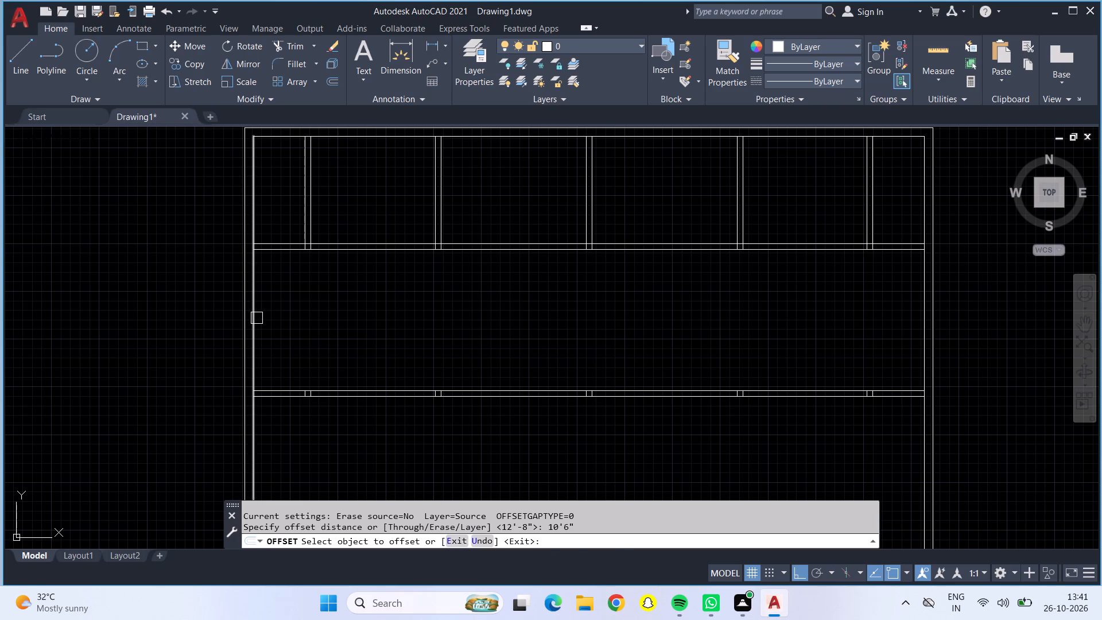
click(257, 318)
click(547, 322)
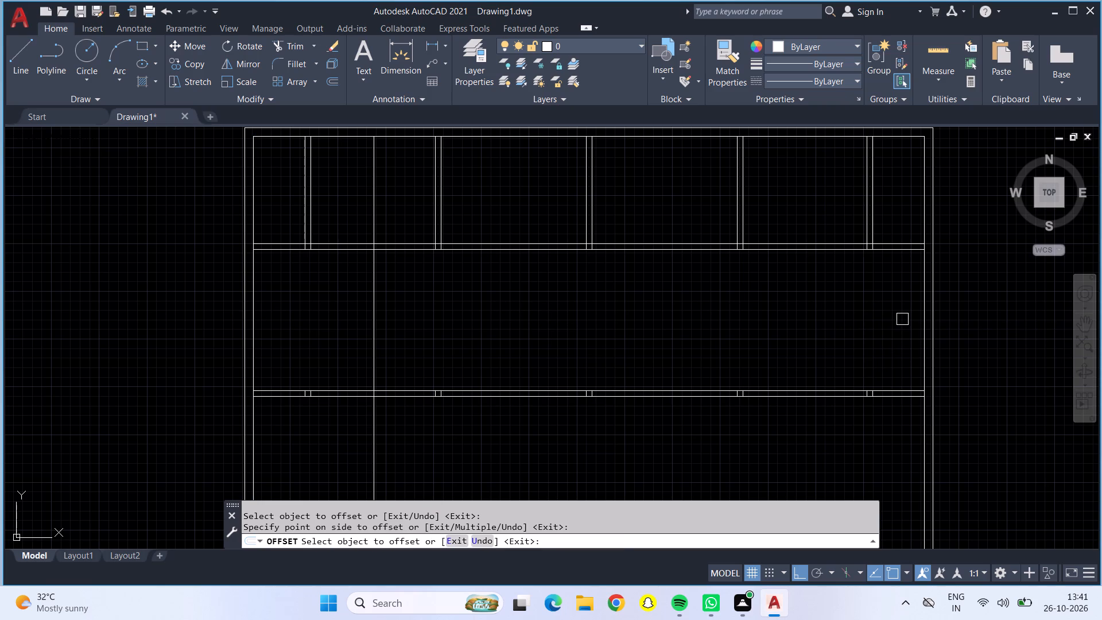
drag(922, 317, 914, 320)
click(794, 319)
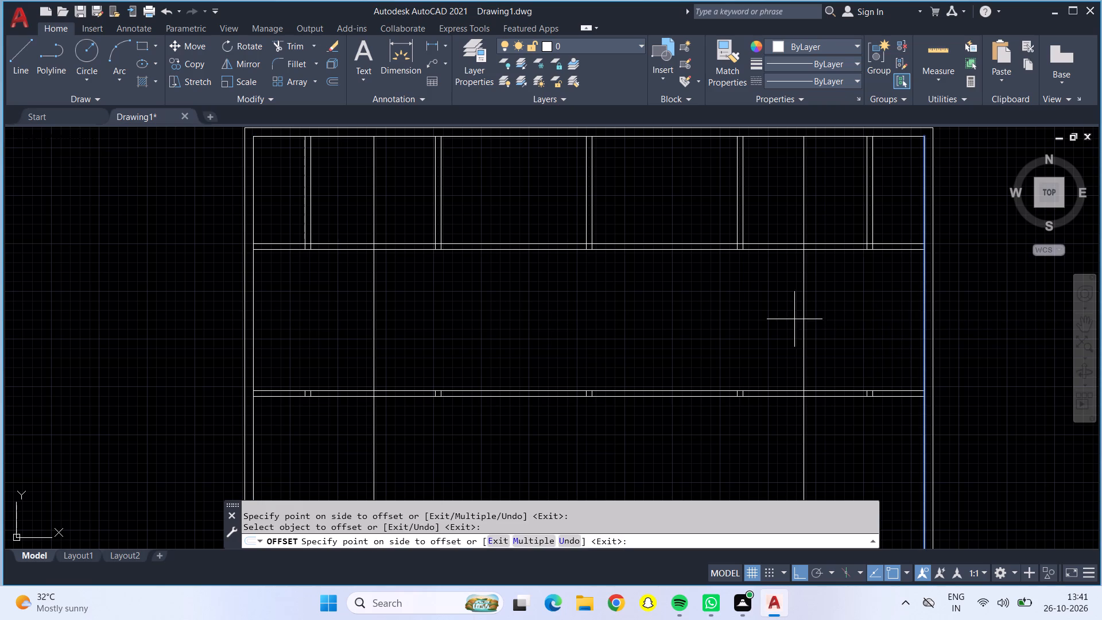
key(Escape)
Offset both new vertical lines 6" toward the plan's centre to give the partitions their thickness.
key(o)
key(Return)
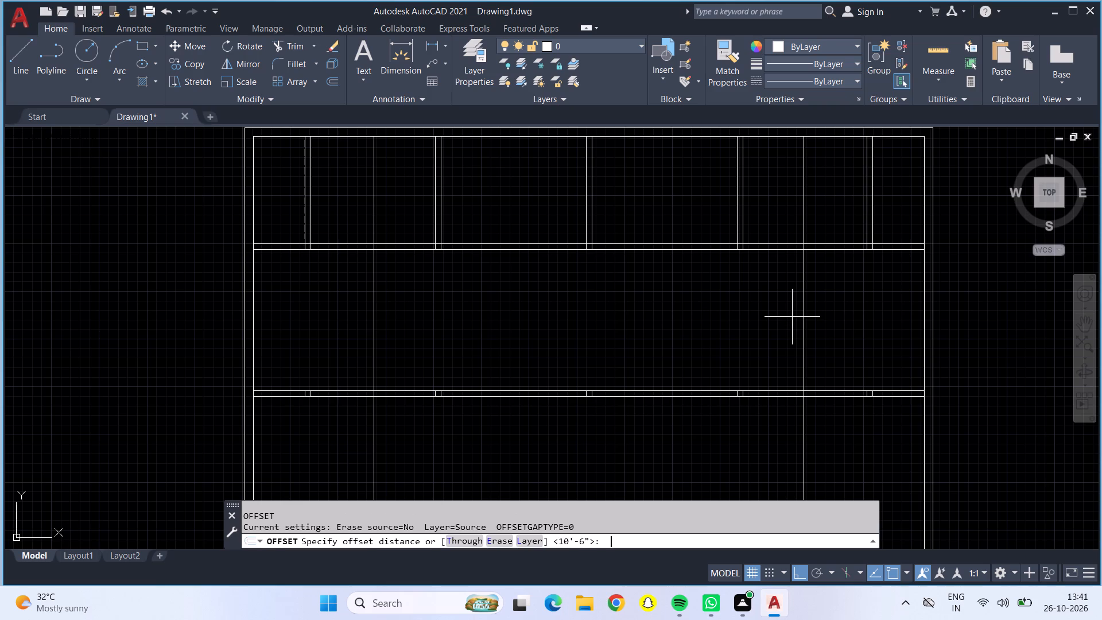
text(6")
key(Return)
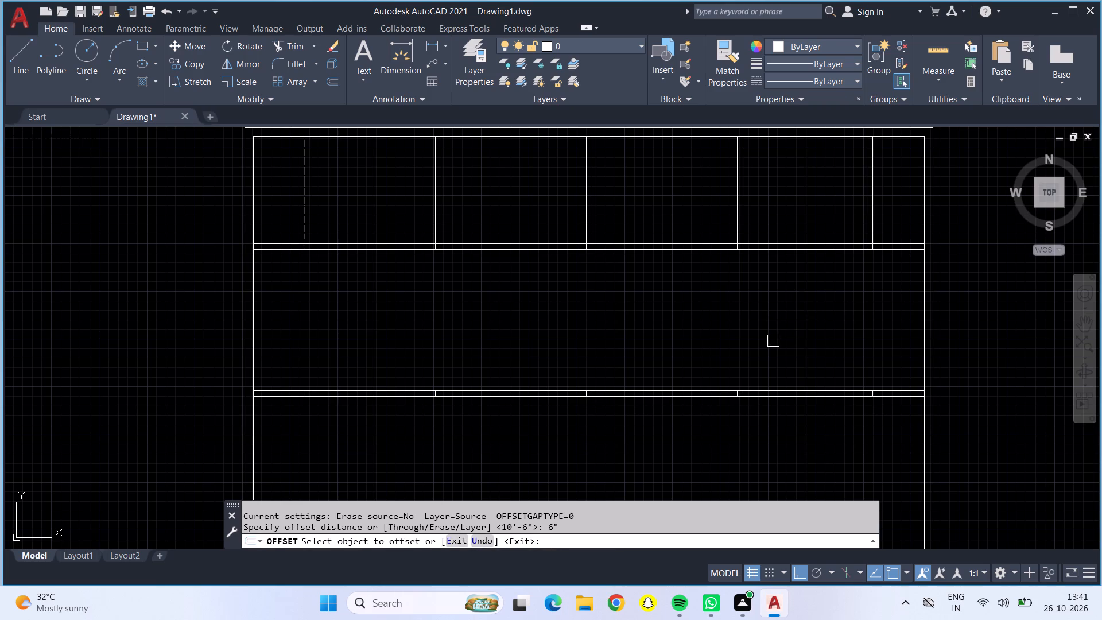
click(801, 351)
click(775, 345)
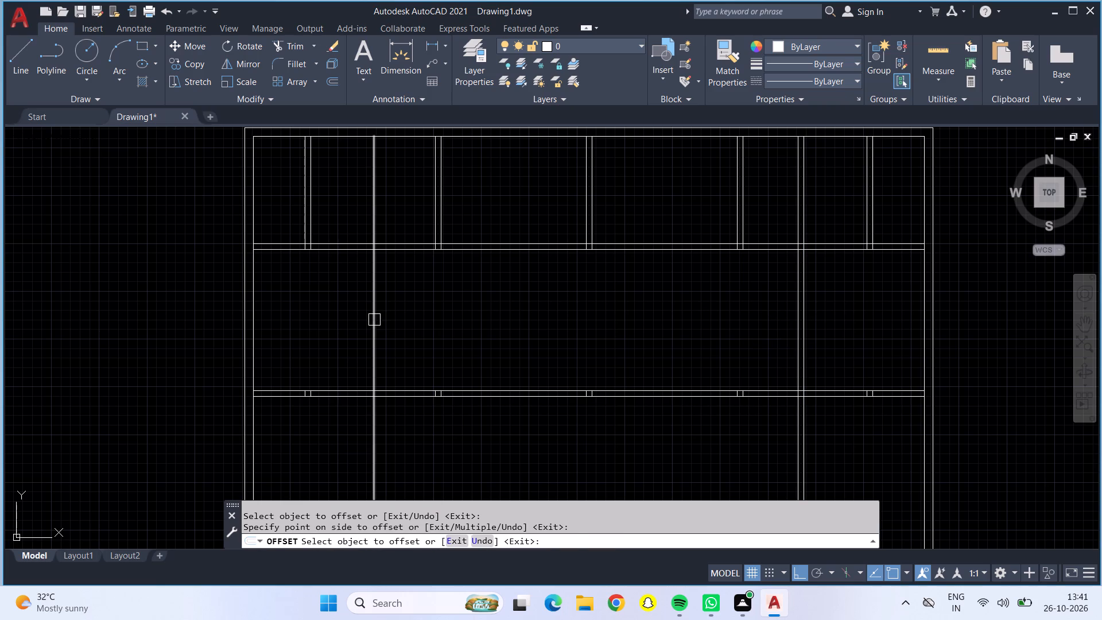
click(374, 320)
click(465, 323)
key(Escape)
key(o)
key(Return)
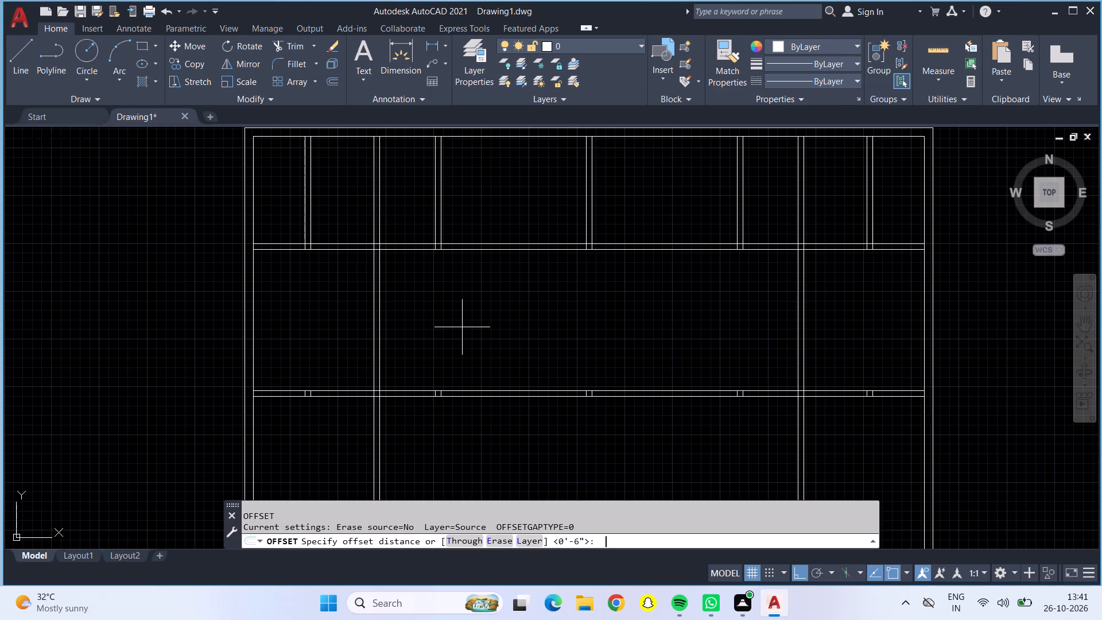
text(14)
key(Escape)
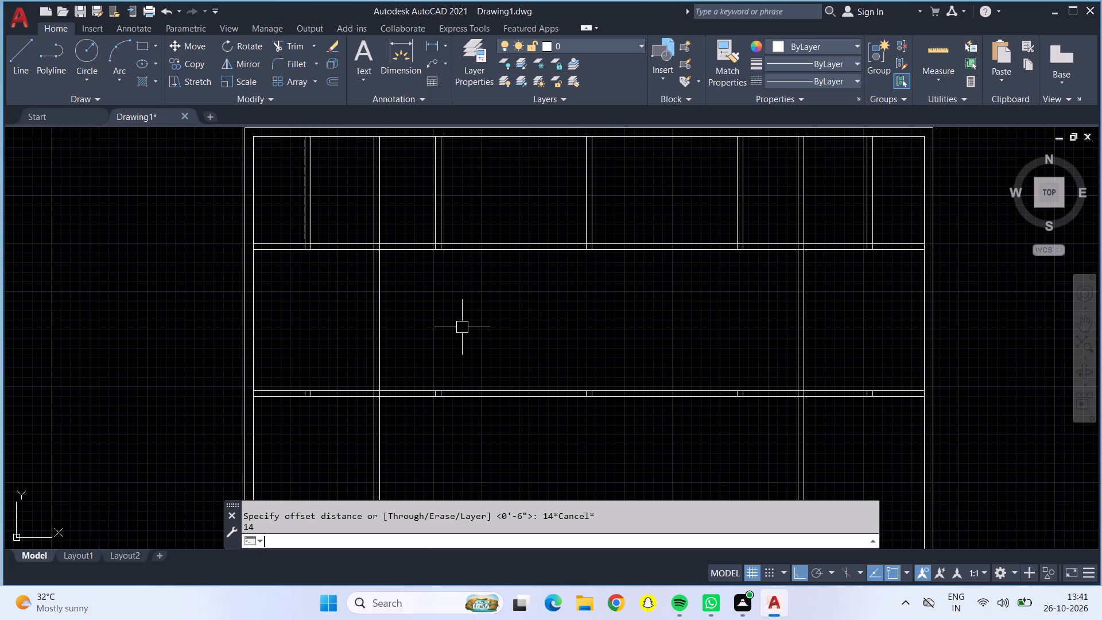
Offset the inner lines of the two new full-height vertical partitions 14'10" toward the plan's centre.
key(o)
key(Return)
text(14)
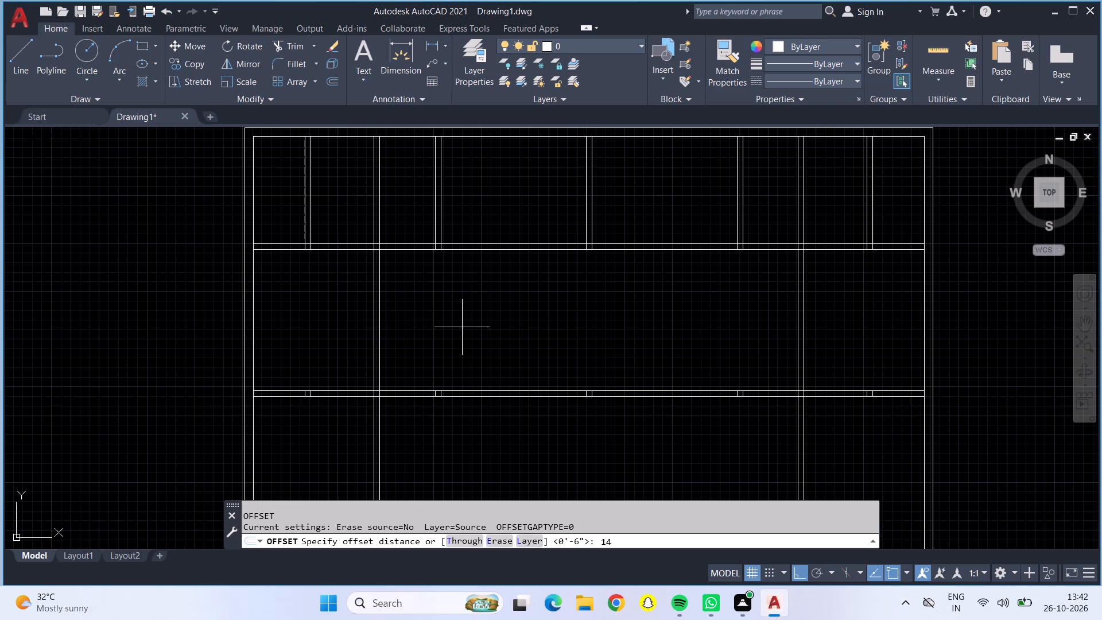
text('10")
key(Return)
click(383, 325)
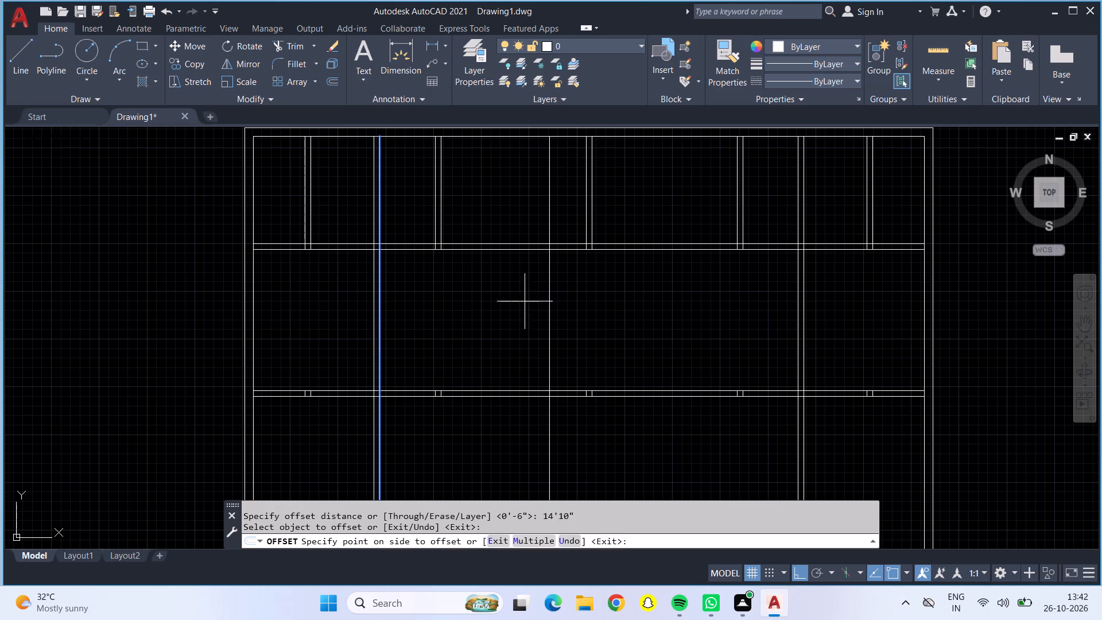
click(528, 300)
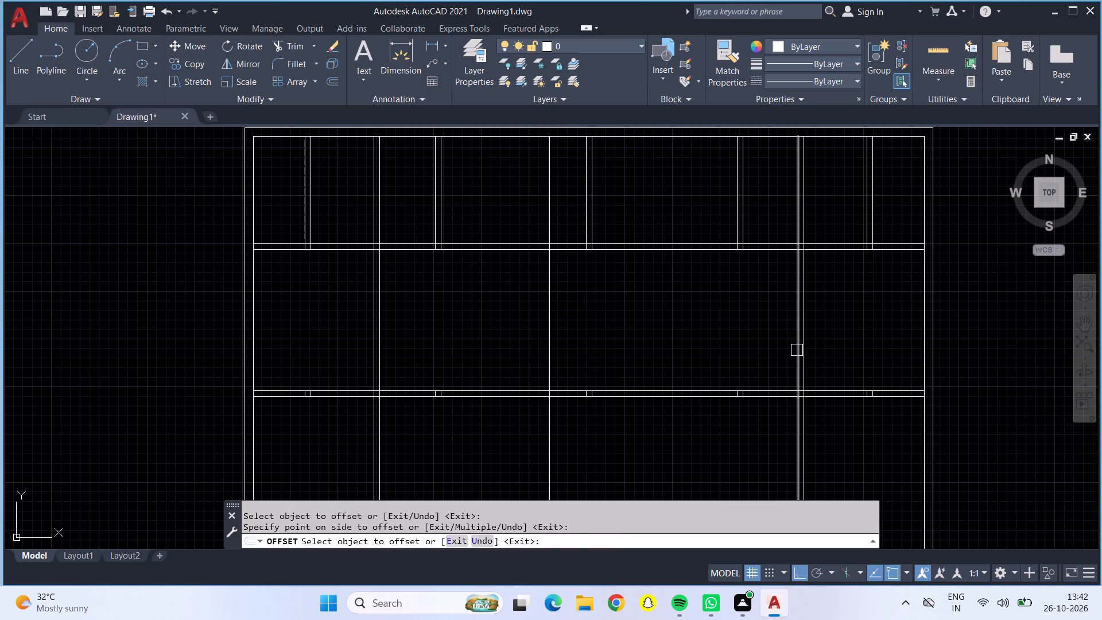
drag(797, 350, 783, 350)
click(696, 344)
scroll(598, 247, up, 3)
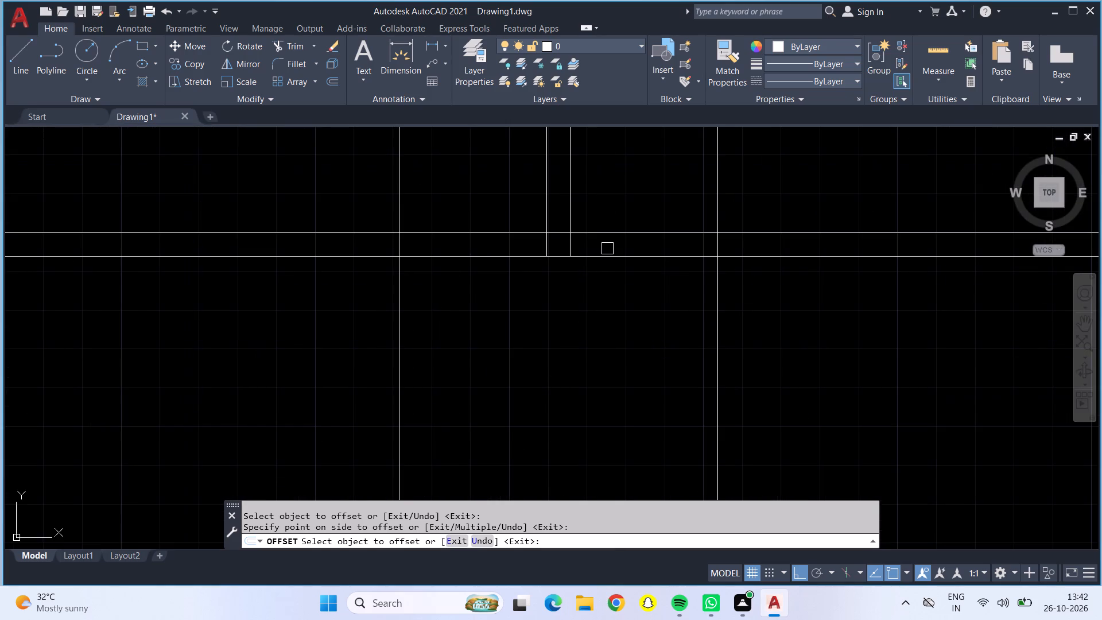
scroll(608, 249, down, 3)
key(Escape)
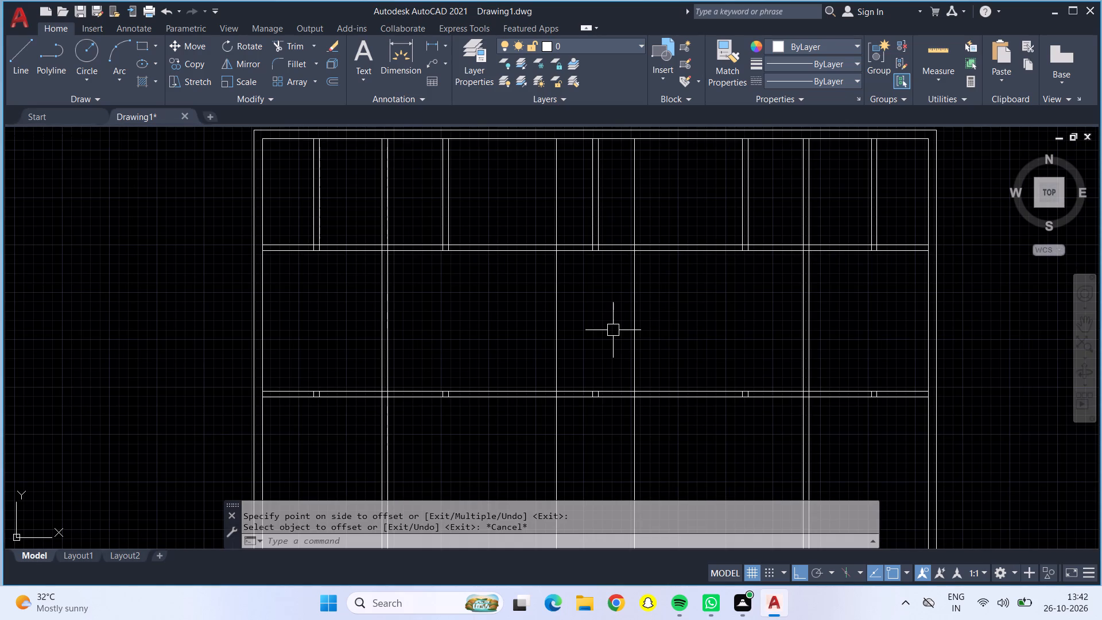
Erase the two vertical lines offset 14'10" between the full-height partitions.
click(534, 320)
click(655, 298)
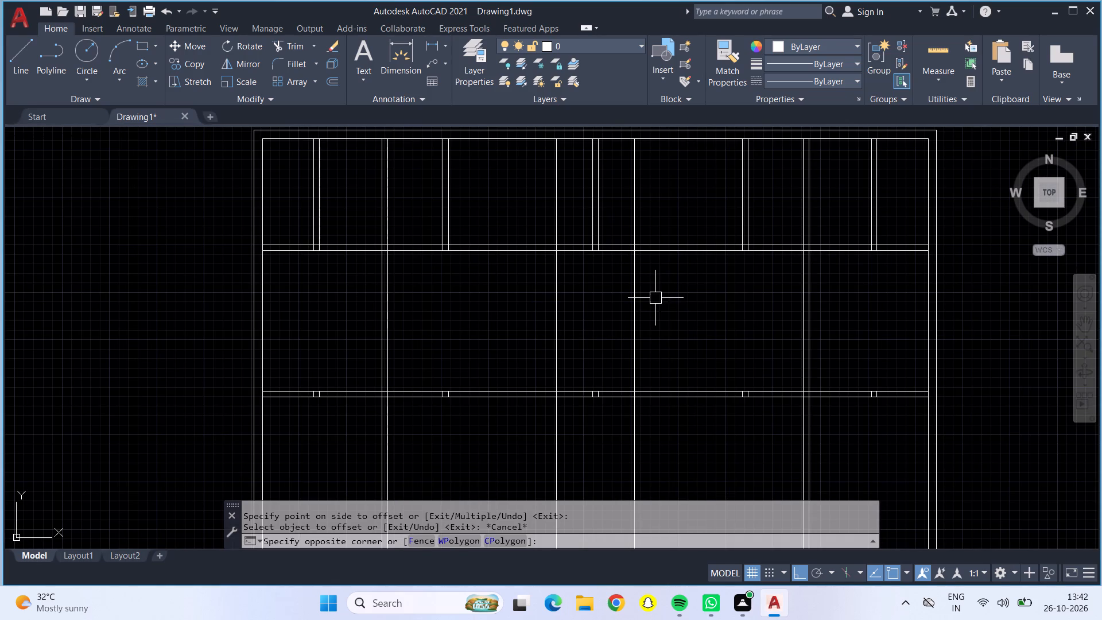
click(637, 319)
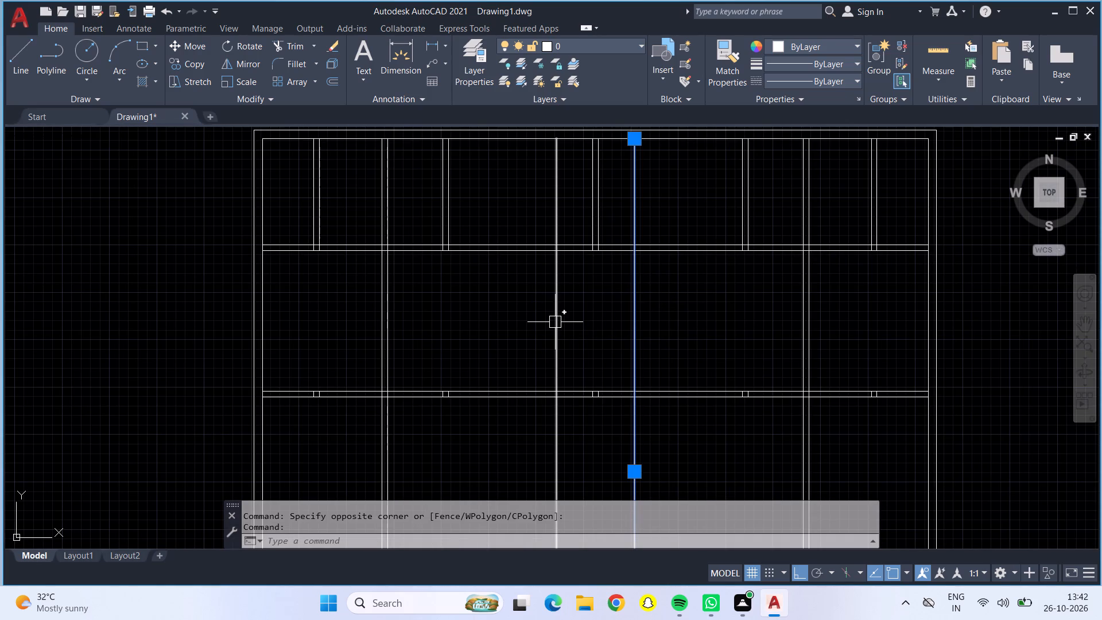
click(554, 322)
key(Delete)
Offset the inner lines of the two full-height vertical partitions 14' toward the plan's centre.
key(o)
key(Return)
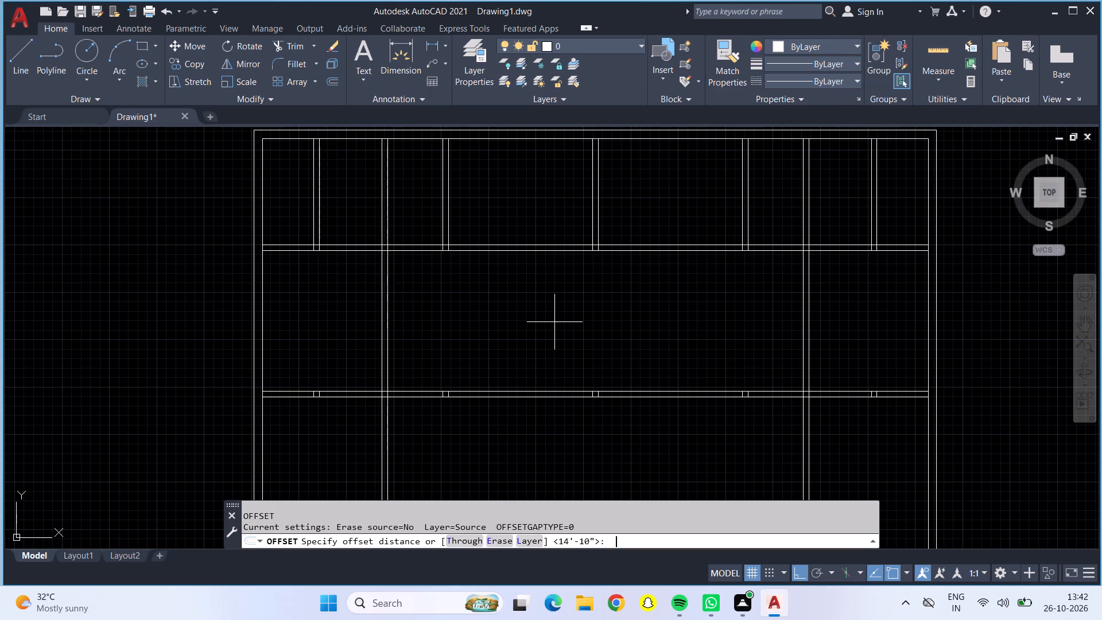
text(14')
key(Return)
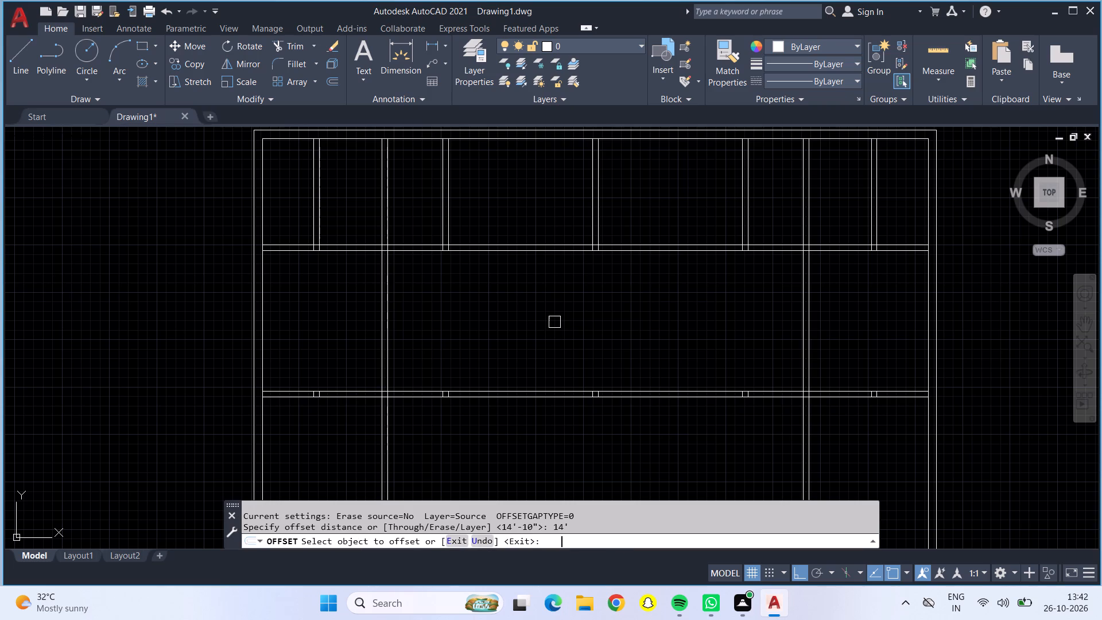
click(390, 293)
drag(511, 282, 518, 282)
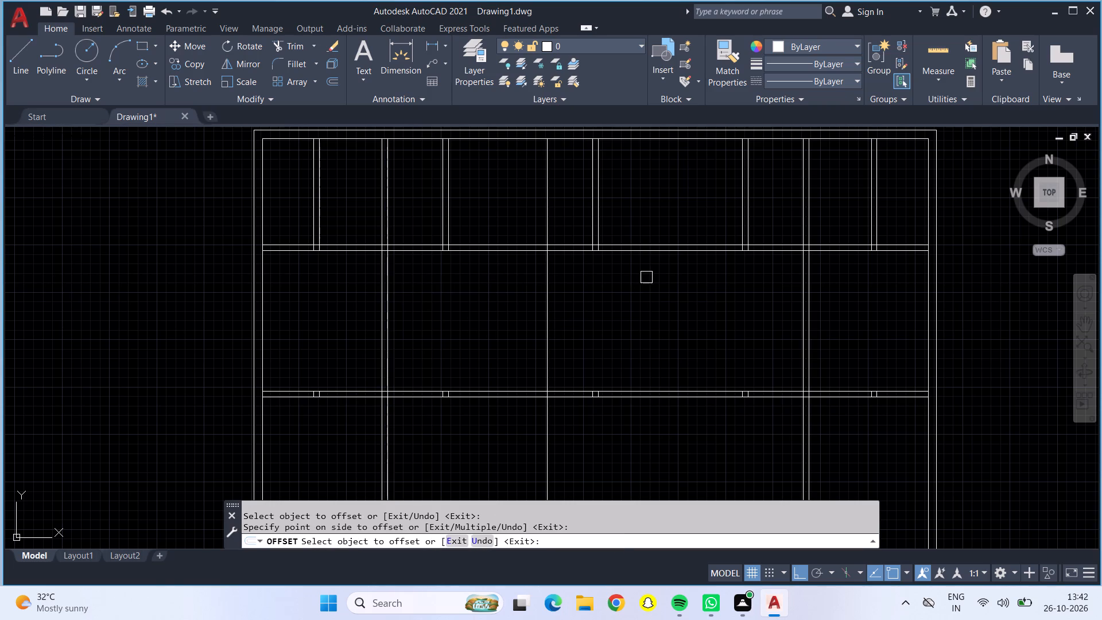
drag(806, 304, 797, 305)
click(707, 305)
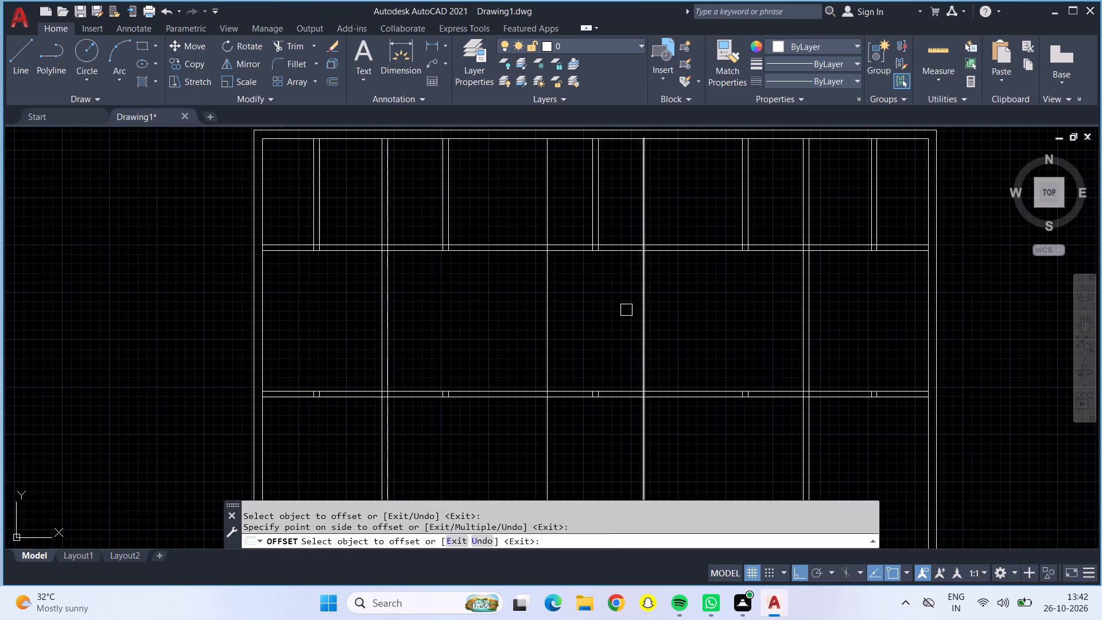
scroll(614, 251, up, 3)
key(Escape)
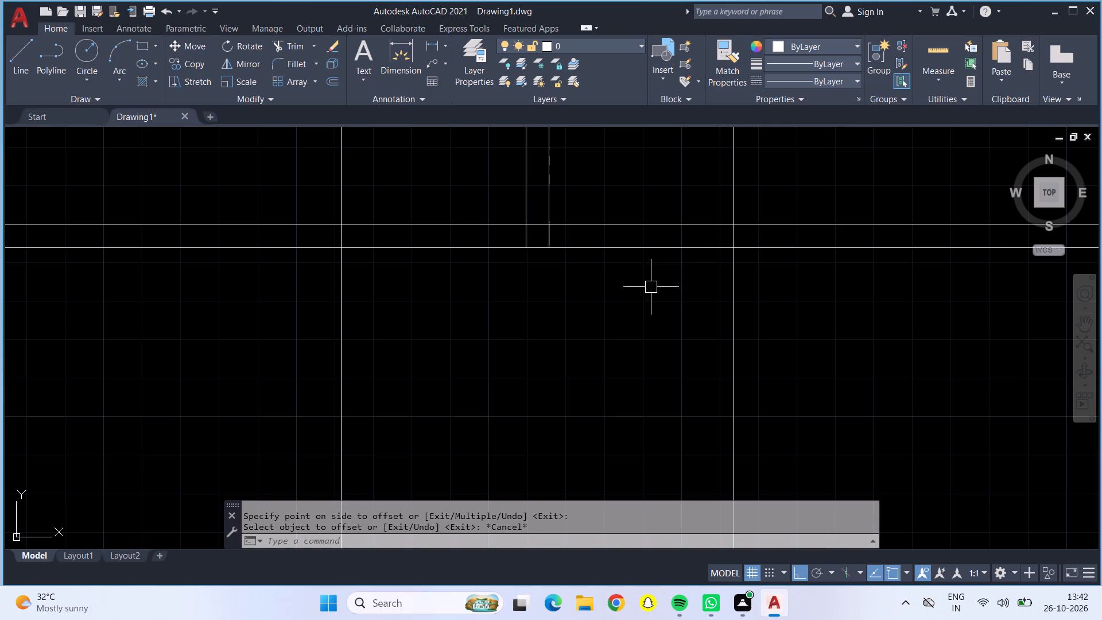
Measure the distance between the top row's central partition and the new vertical line beside it.
click(940, 51)
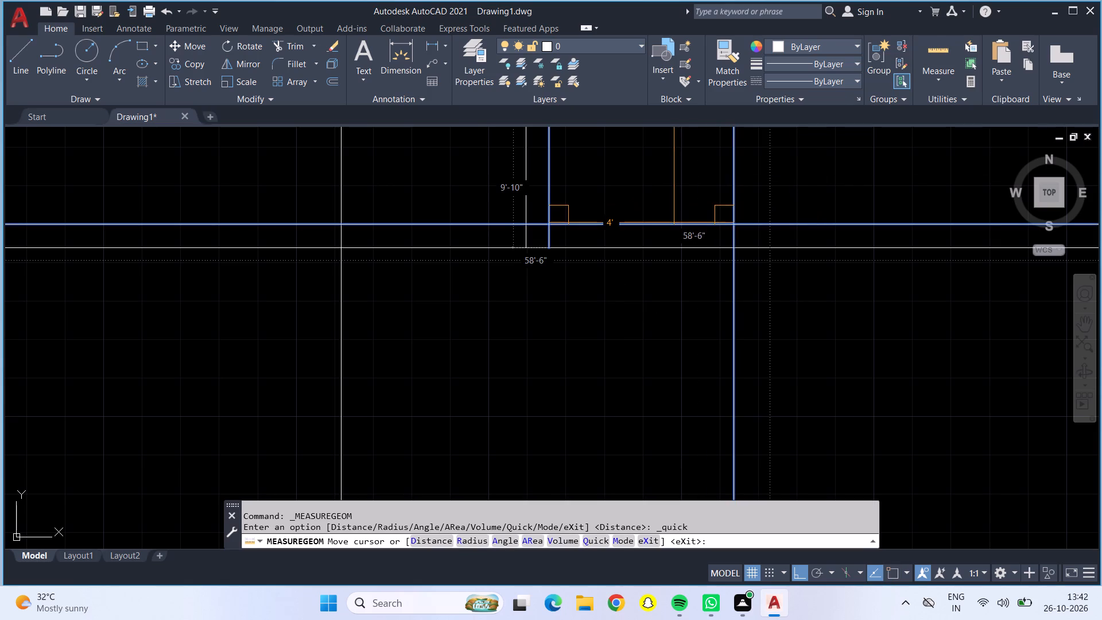
key(Escape)
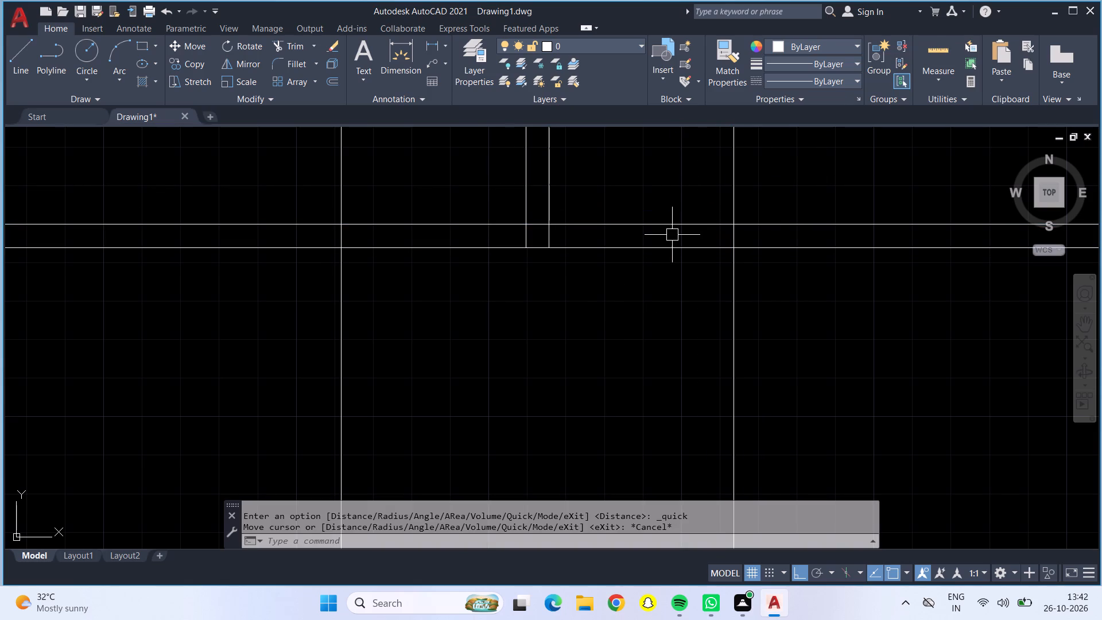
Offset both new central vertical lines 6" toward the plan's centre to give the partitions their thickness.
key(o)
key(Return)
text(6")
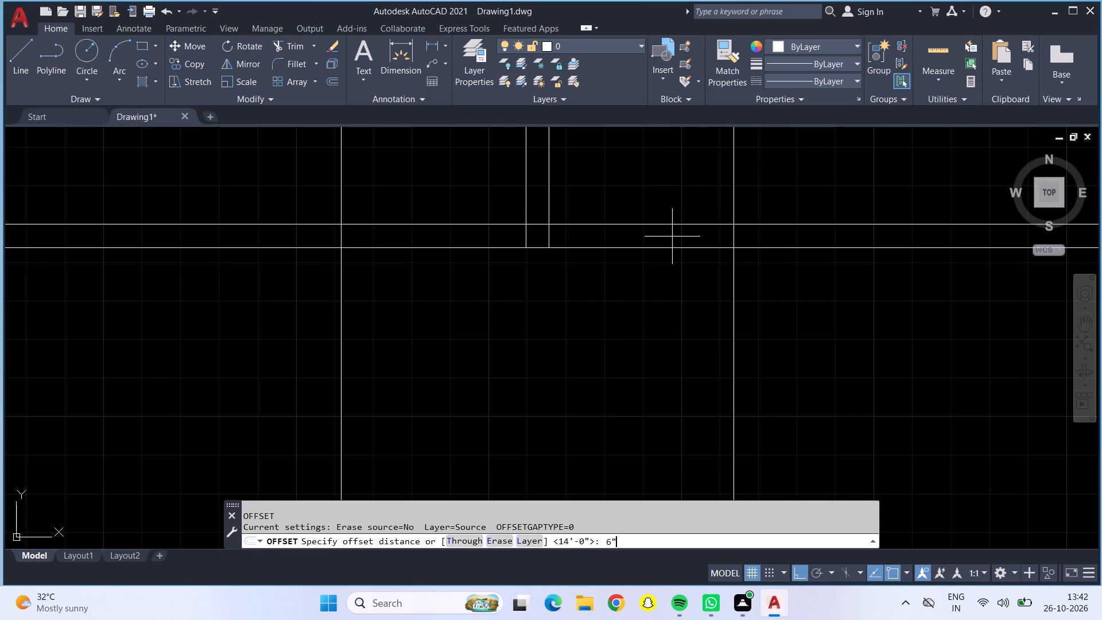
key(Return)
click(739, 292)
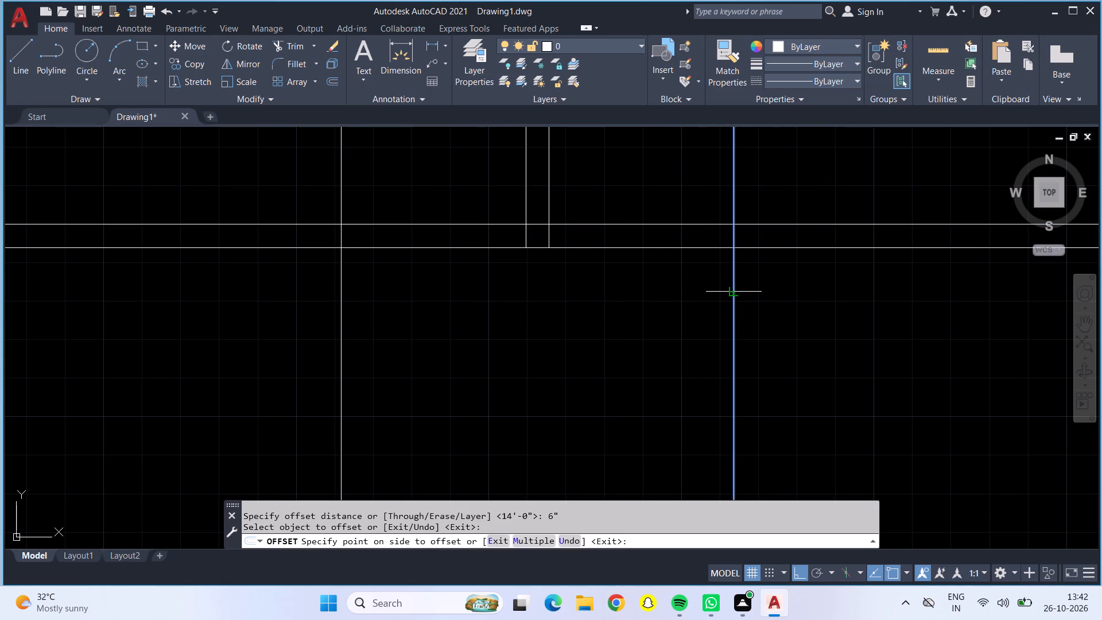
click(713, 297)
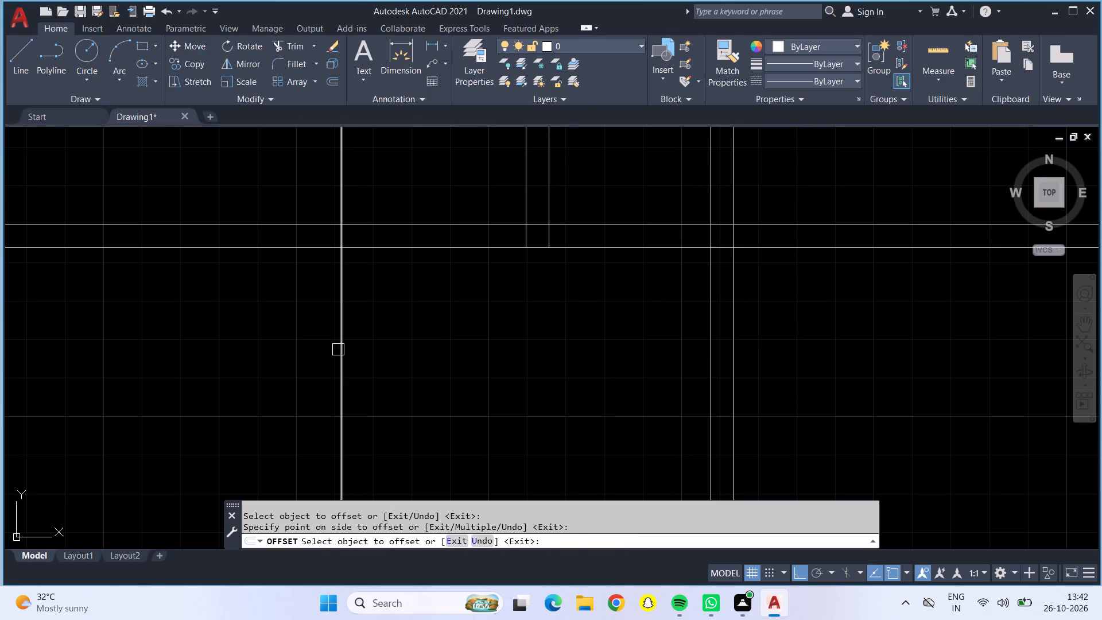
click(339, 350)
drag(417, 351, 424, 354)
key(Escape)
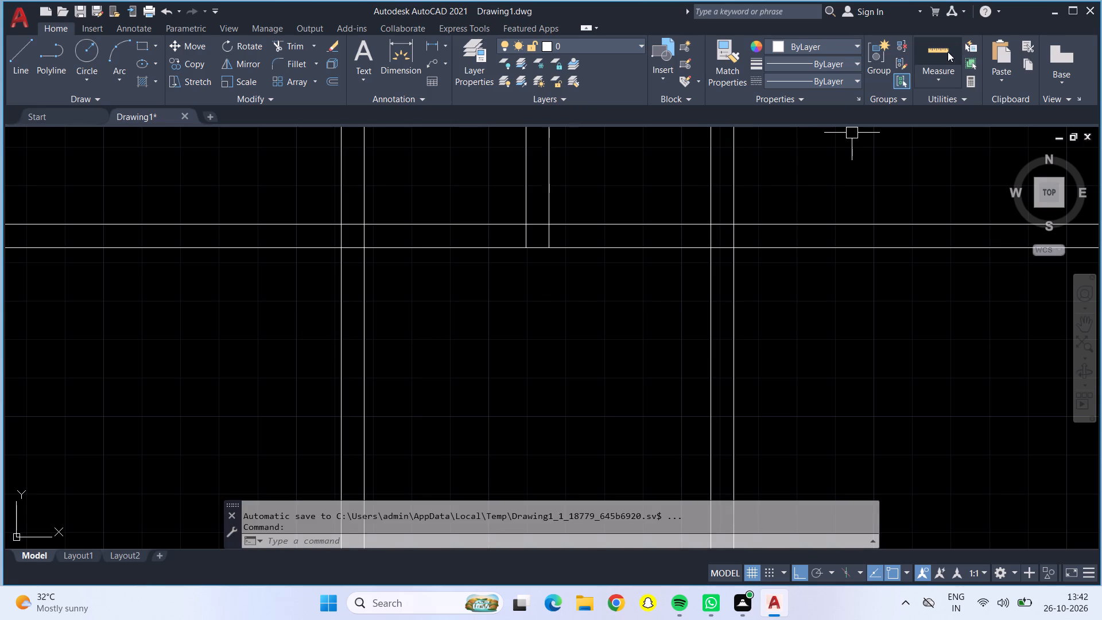
Measure the gap between the top row's central partition and the thickened partition beside it.
click(948, 52)
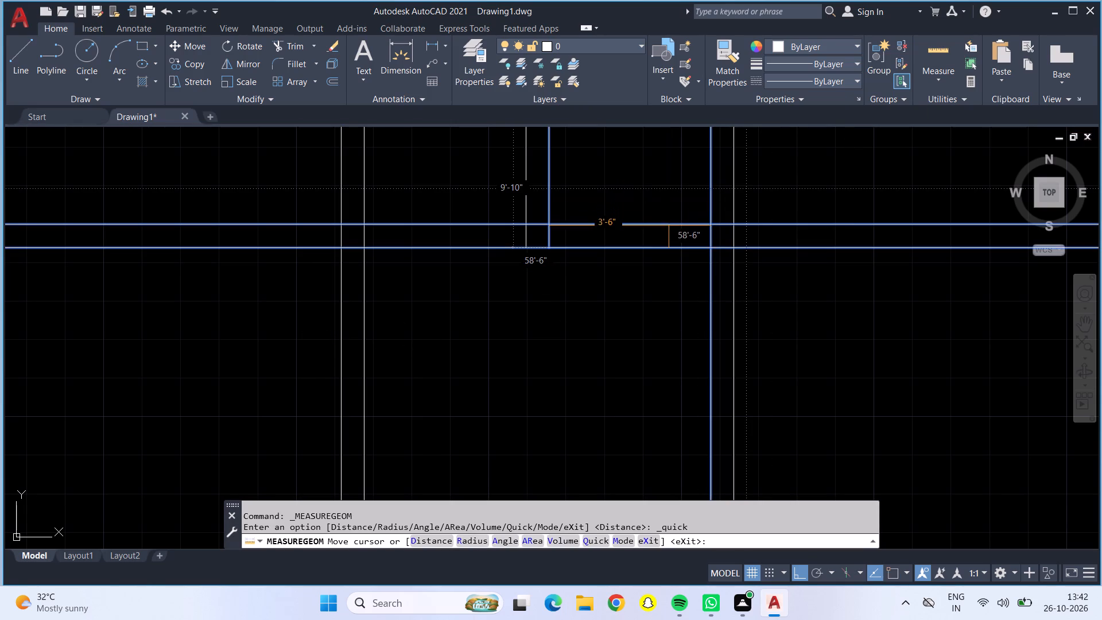
key(Escape)
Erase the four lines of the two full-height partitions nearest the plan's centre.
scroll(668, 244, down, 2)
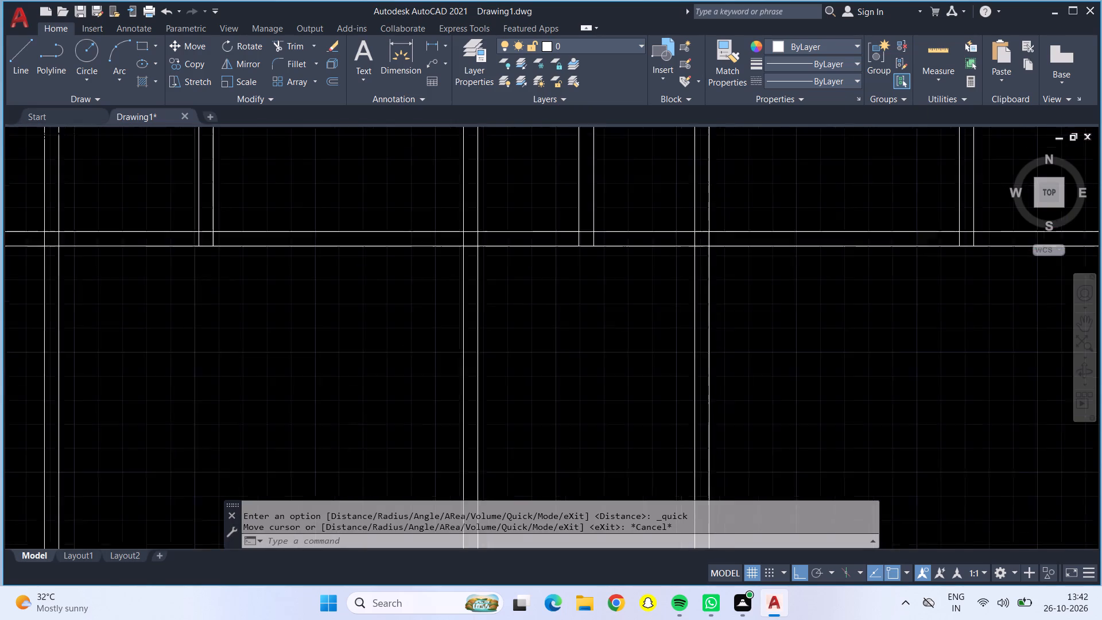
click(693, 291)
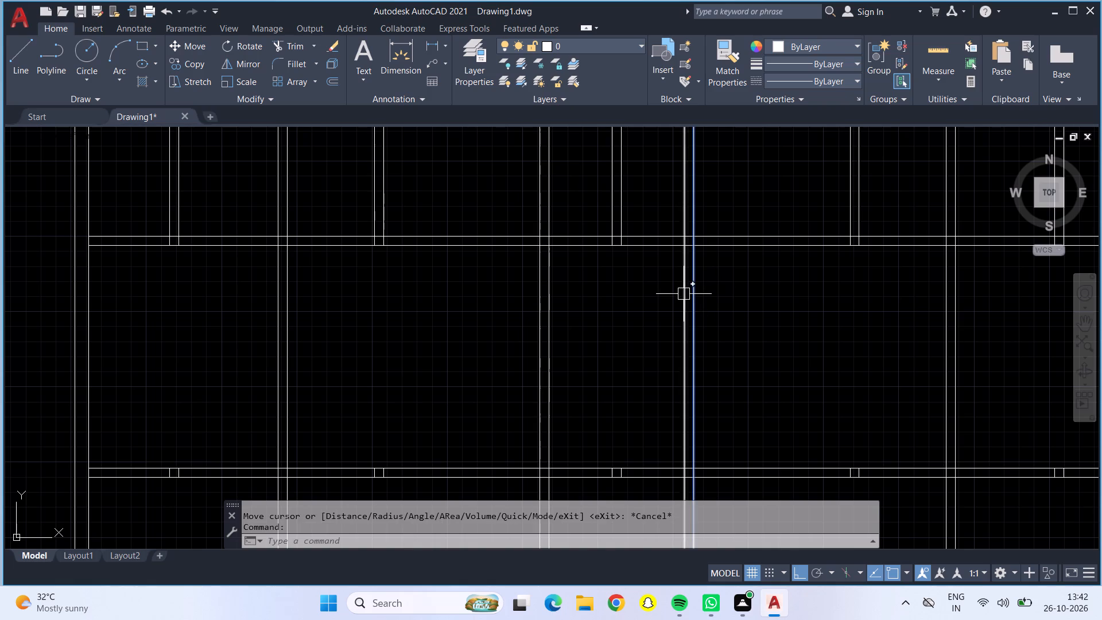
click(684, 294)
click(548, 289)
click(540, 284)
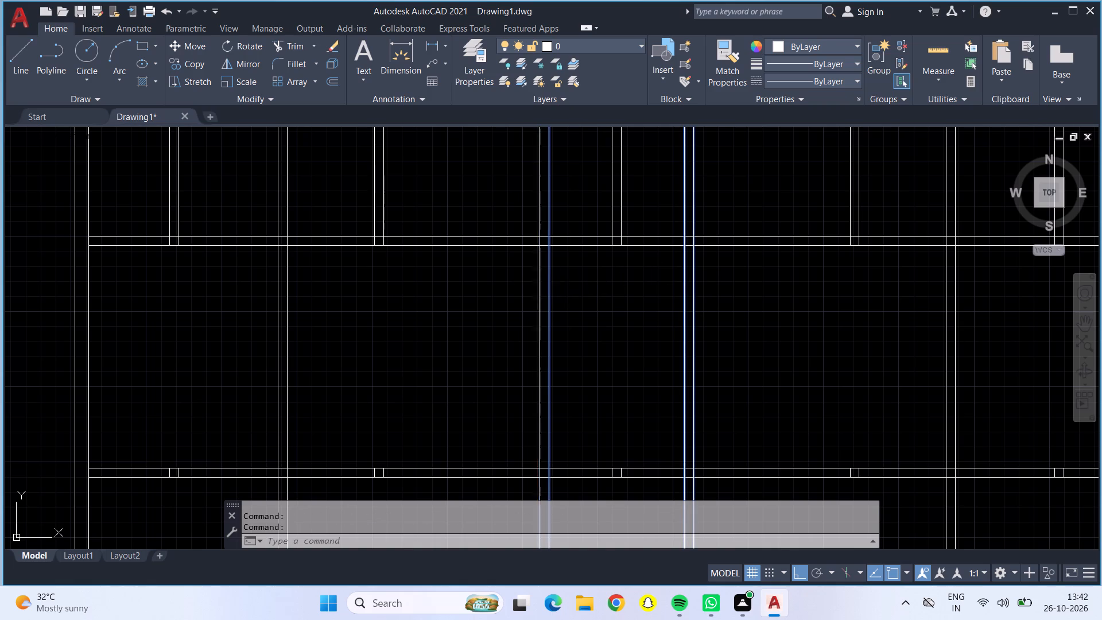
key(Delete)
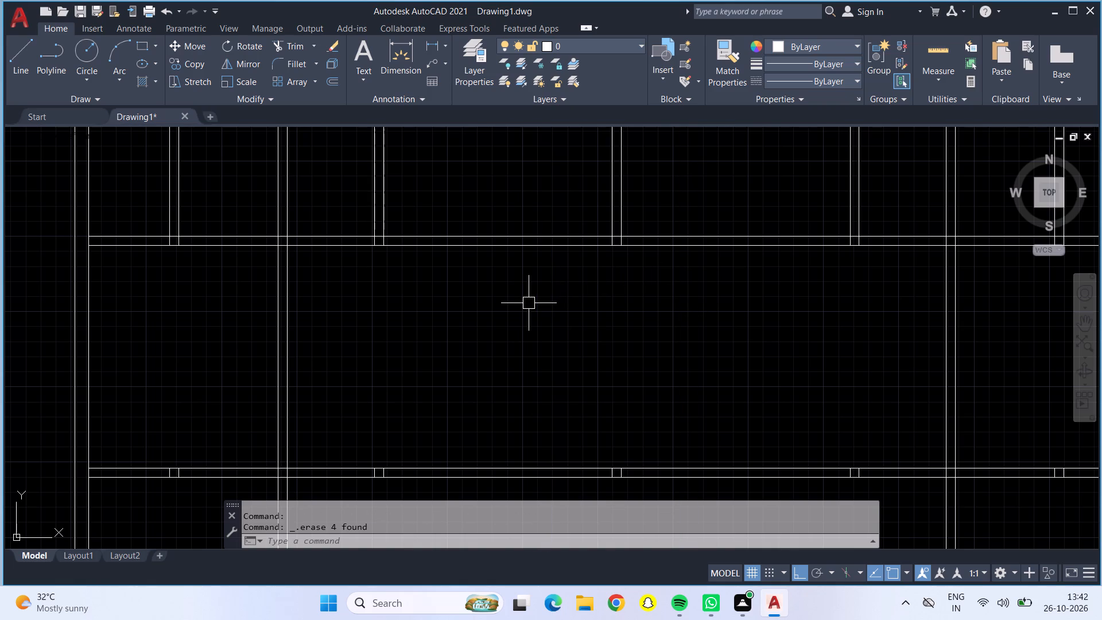
Erase both lines of each remaining full-height vertical partition near the side outer walls.
click(286, 319)
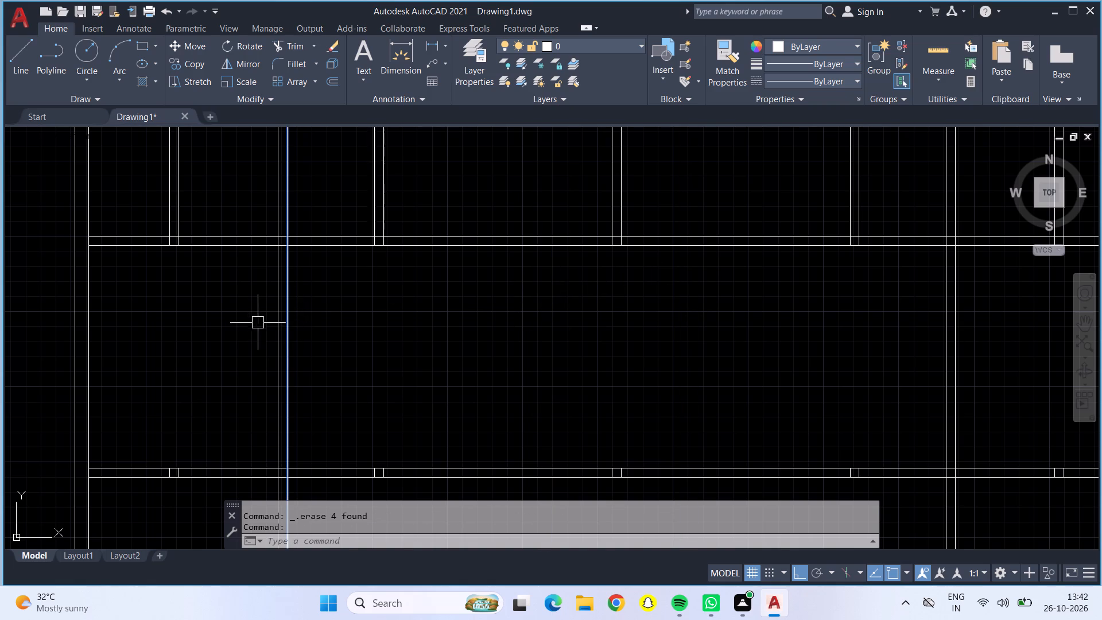
click(275, 332)
key(Delete)
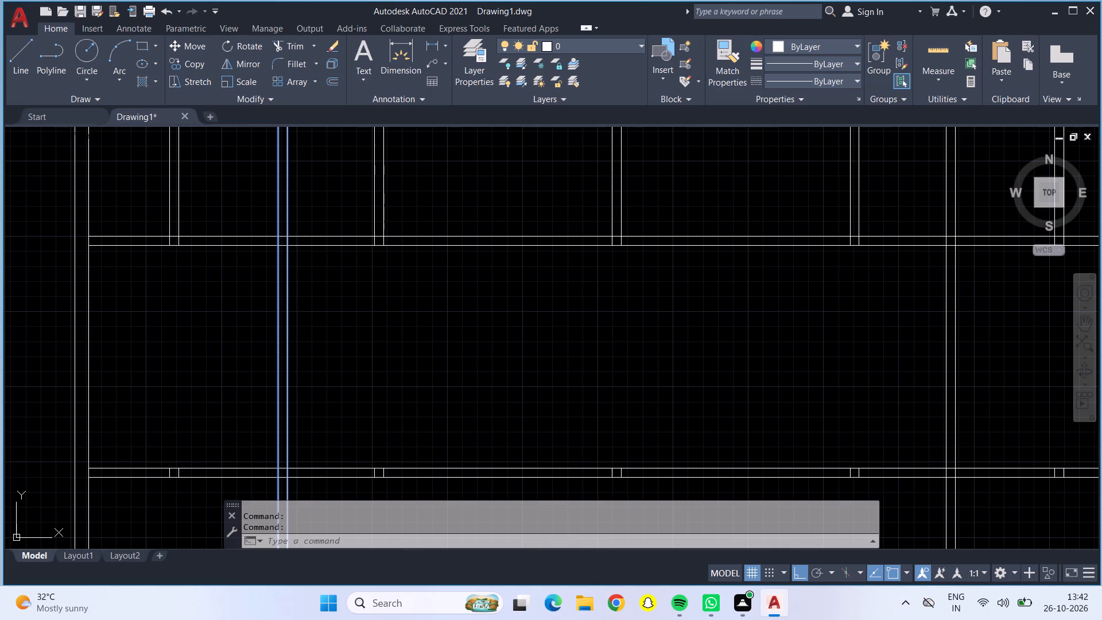
click(950, 342)
click(956, 345)
key(Delete)
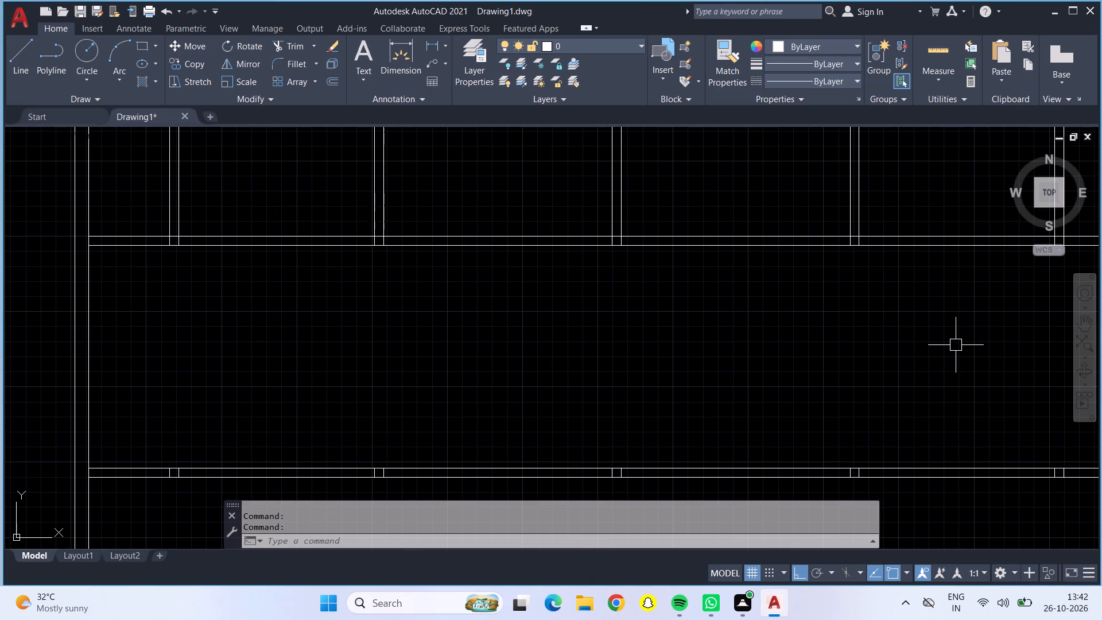
Offset the inner faces of both side outer walls 11' into the plan.
key(o)
key(Return)
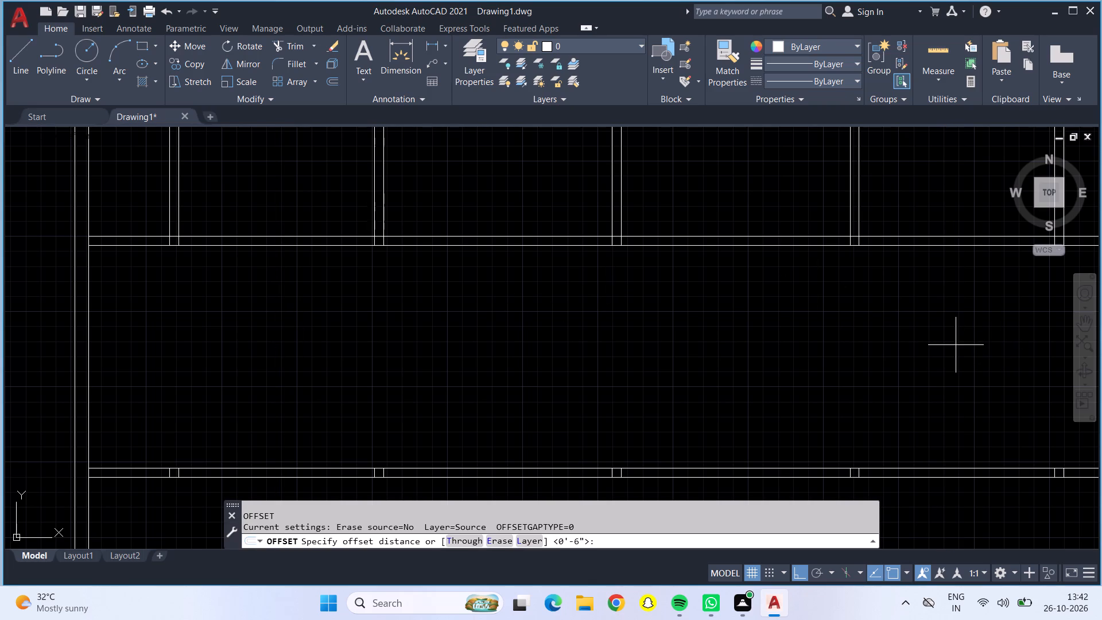
text(11')
key(Return)
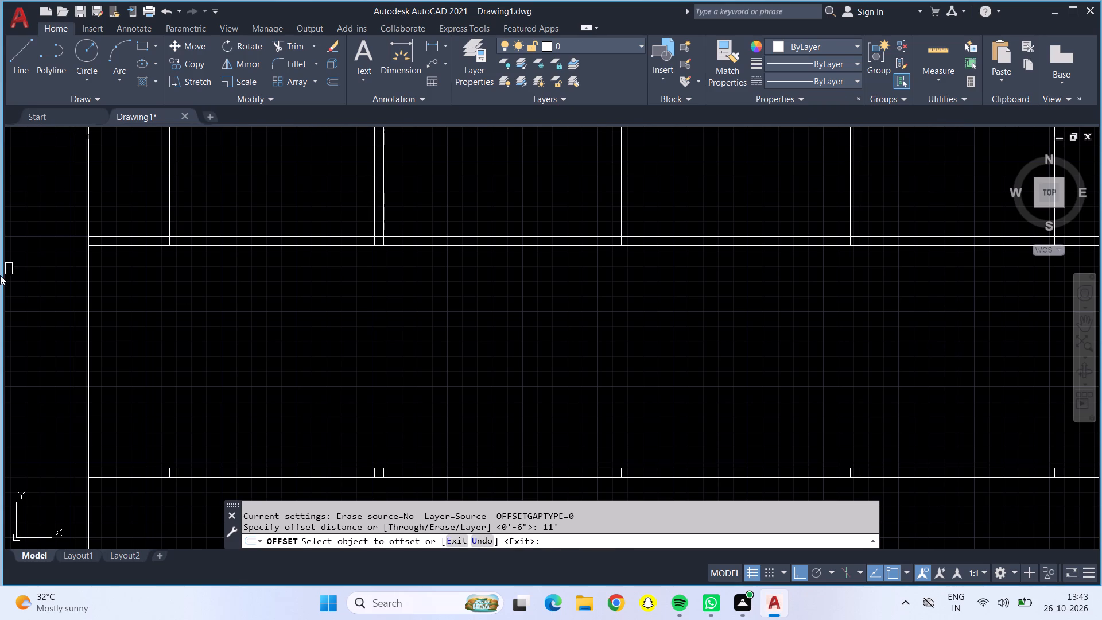
click(91, 321)
click(379, 327)
scroll(441, 339, down, 2)
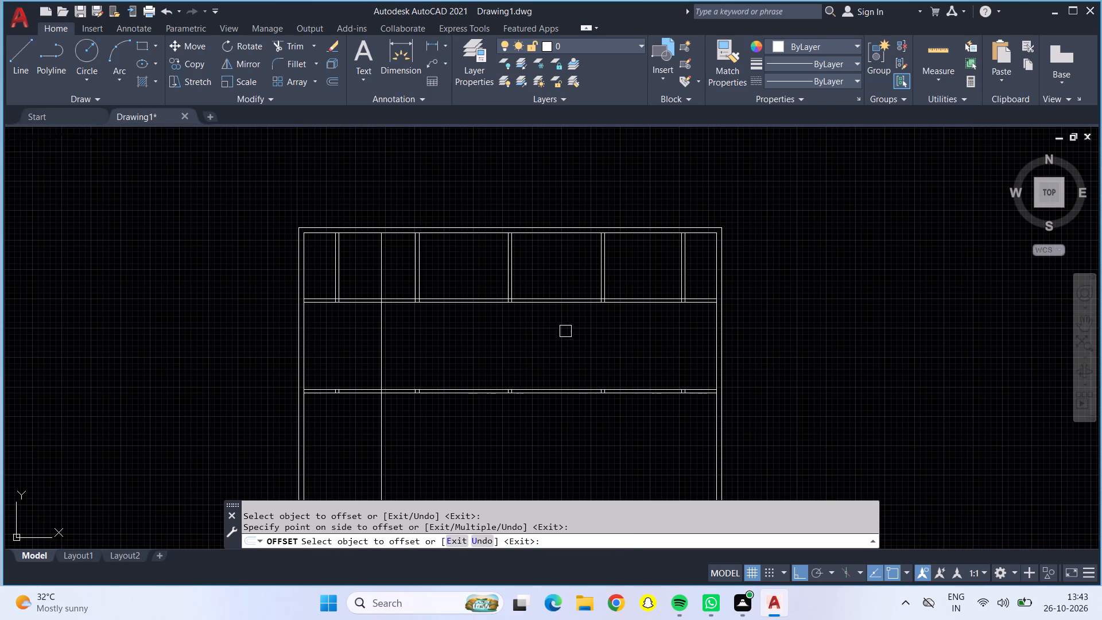
scroll(708, 343, up, 3)
click(746, 376)
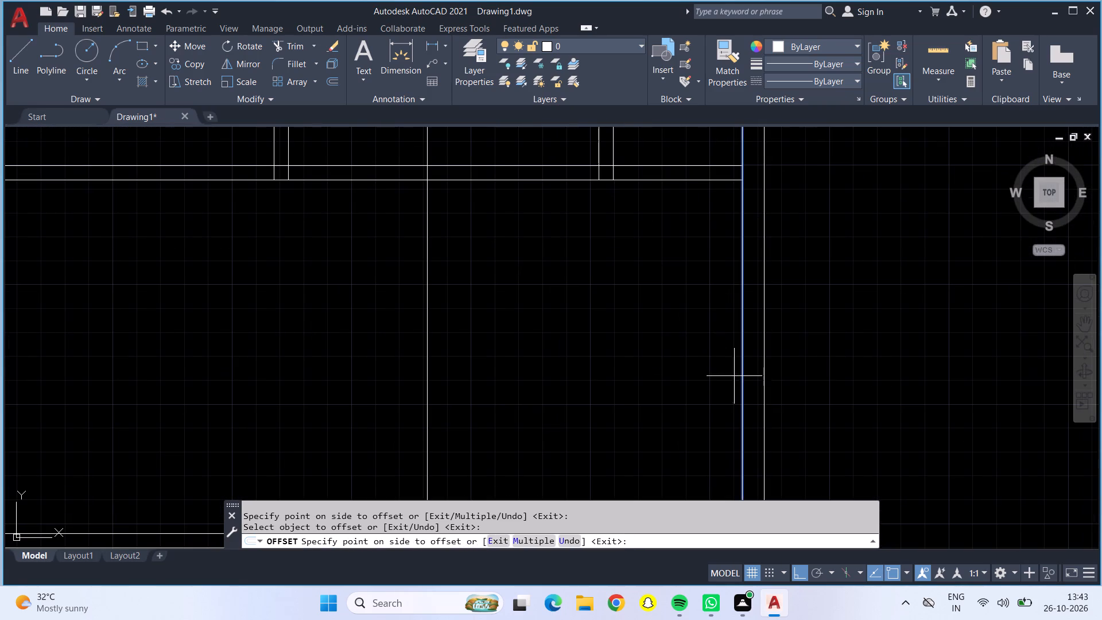
click(461, 336)
key(Escape)
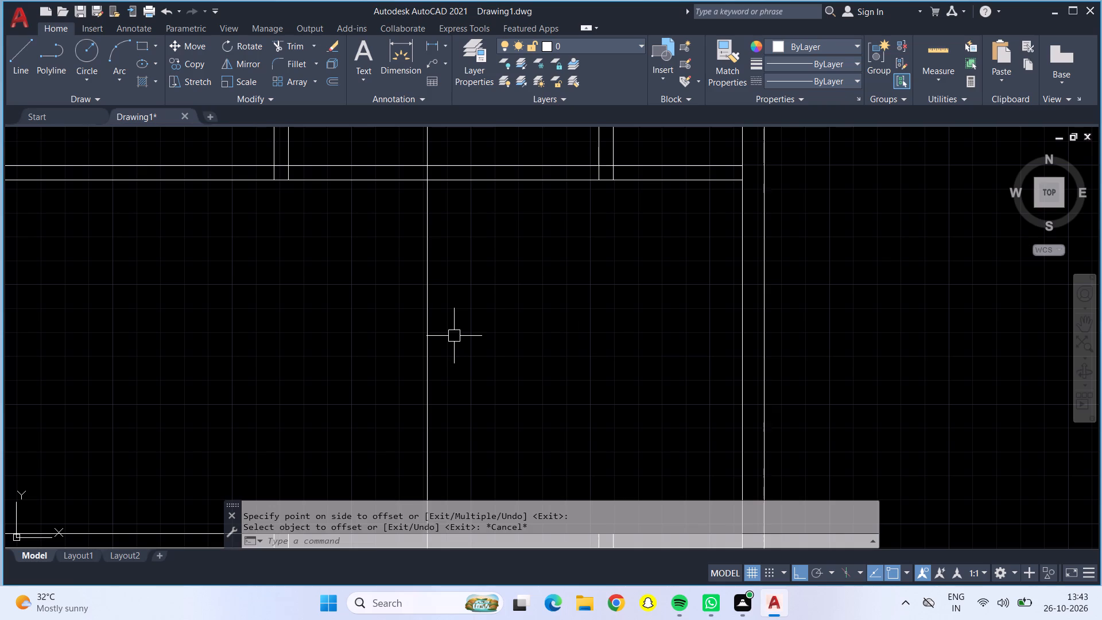
Offset both new vertical lines 6" toward the plan's centre to give the partitions their thickness.
key(o)
key(Return)
text(6")
key(Return)
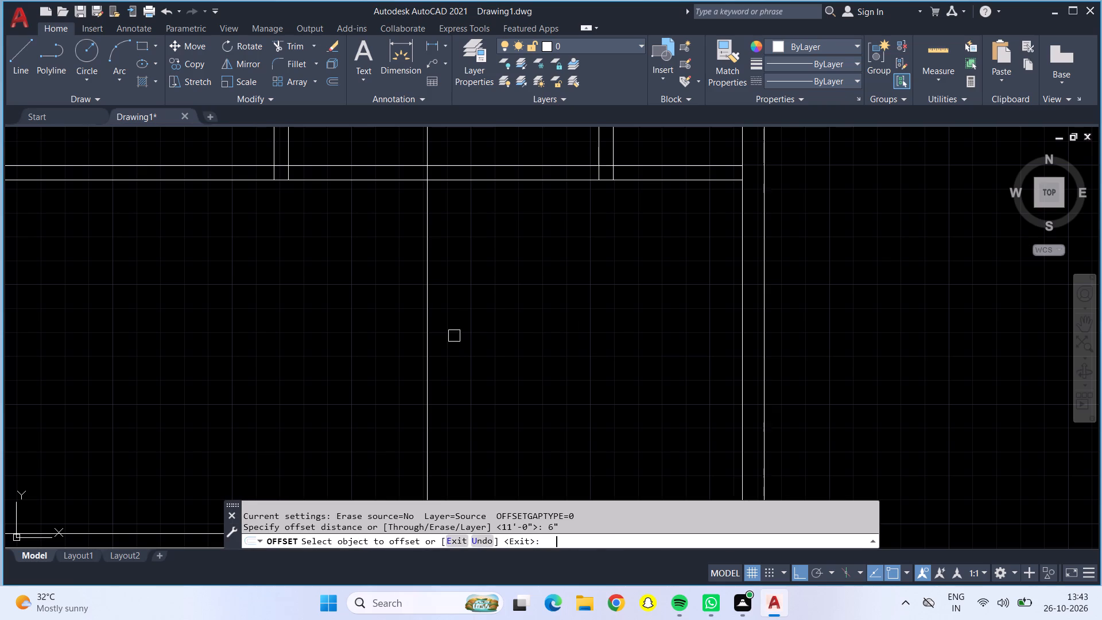
click(429, 338)
click(395, 333)
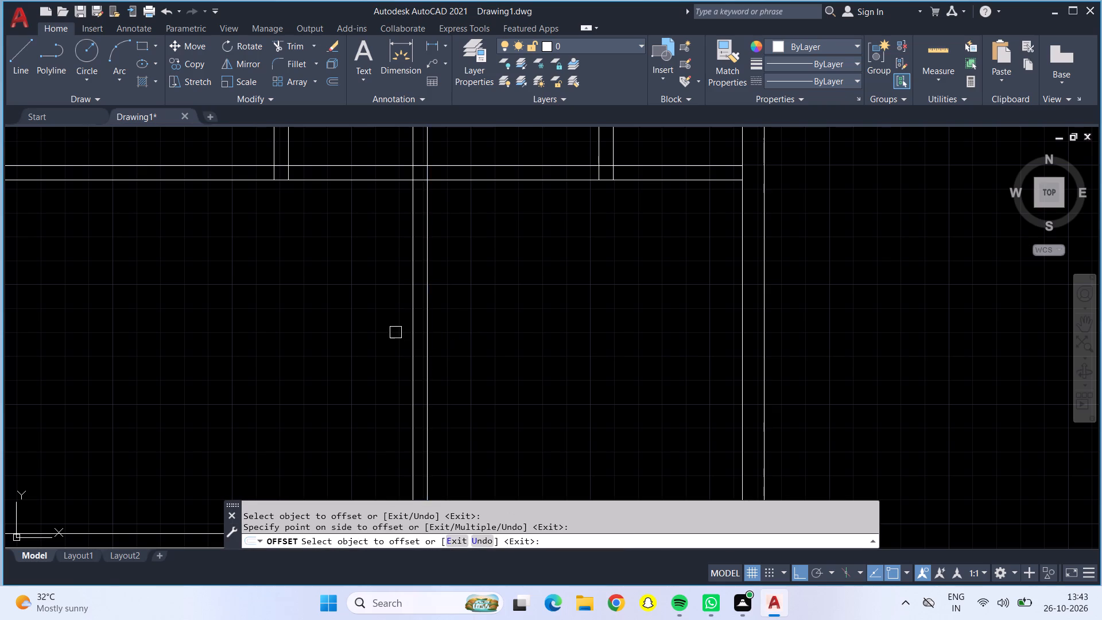
scroll(395, 332, down, 4)
scroll(239, 339, up, 4)
click(244, 336)
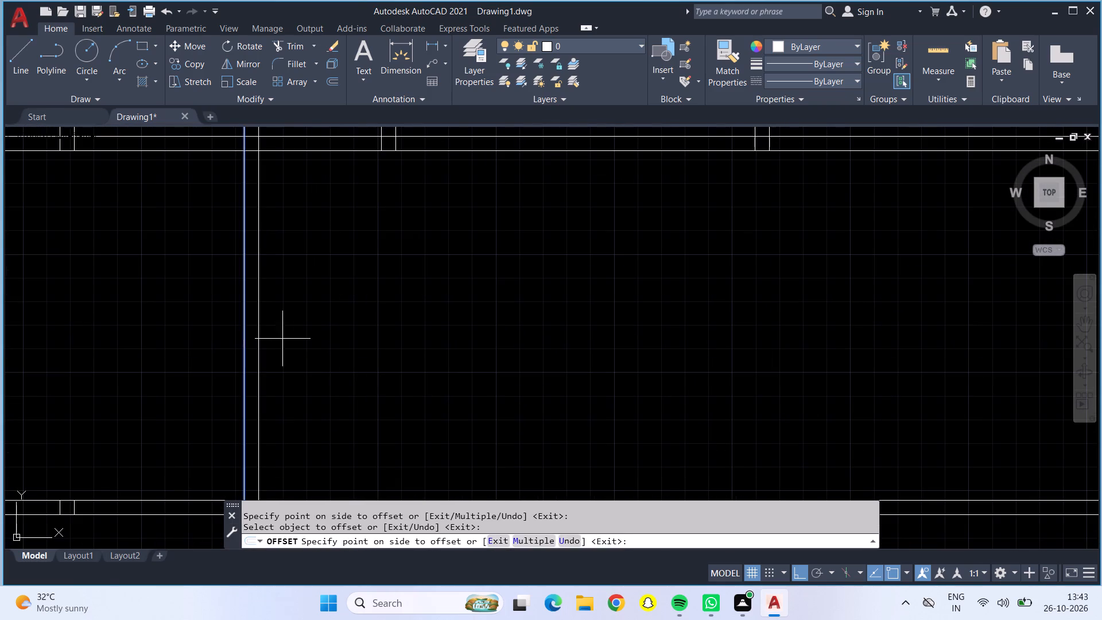
click(309, 342)
key(Escape)
Offset the centre-side lines of both full-height vertical partitions 12' toward the plan's centre.
scroll(316, 342, down, 3)
scroll(345, 346, up, 1)
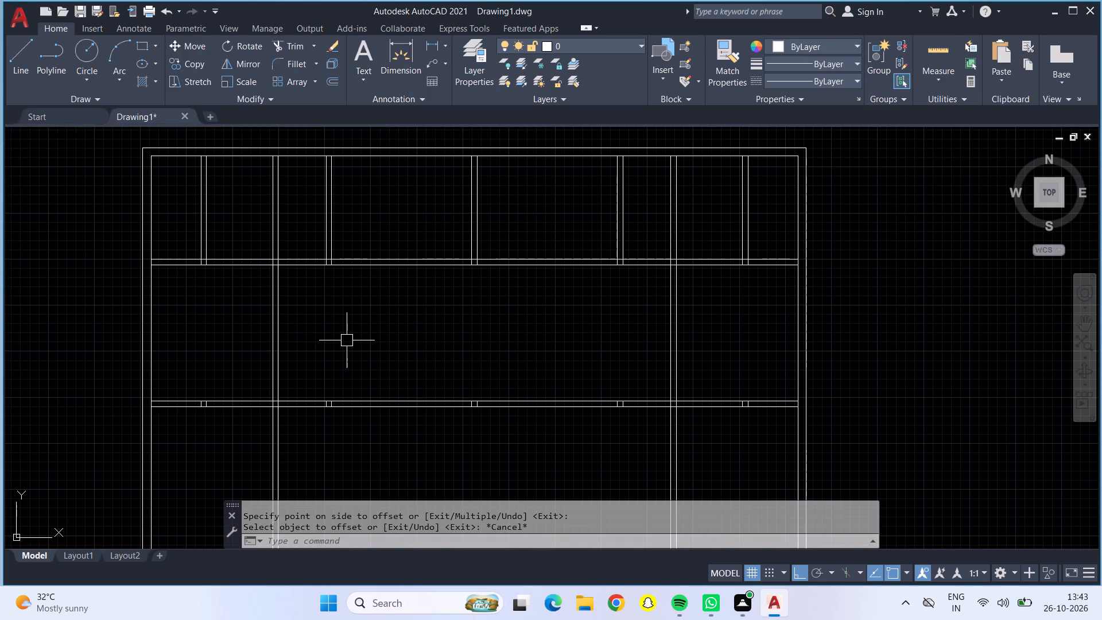
key(o)
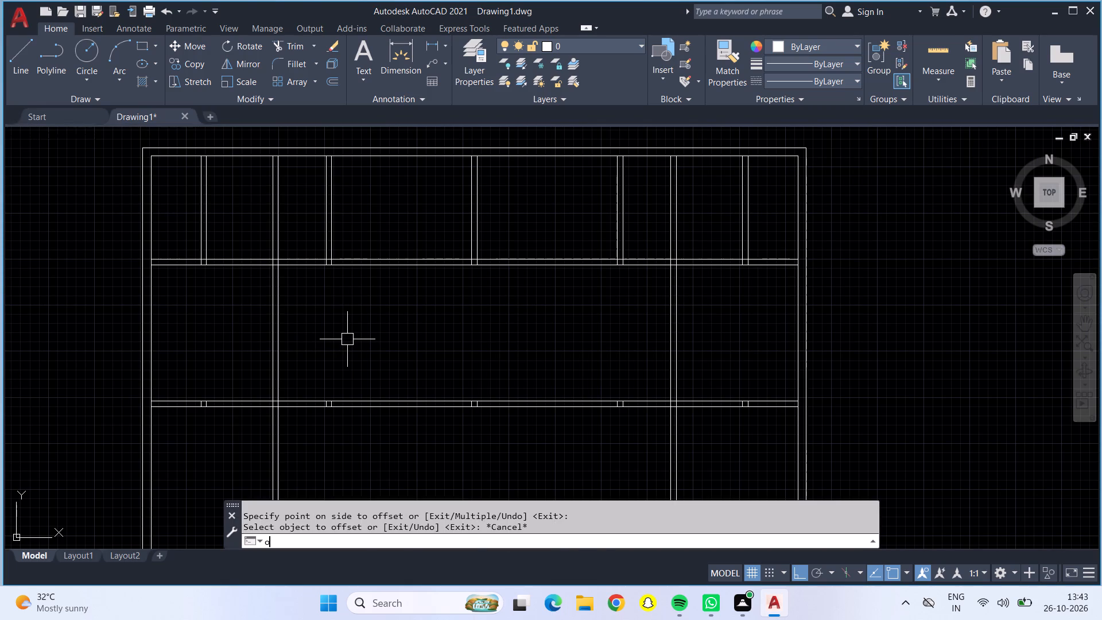
key(Return)
text(12')
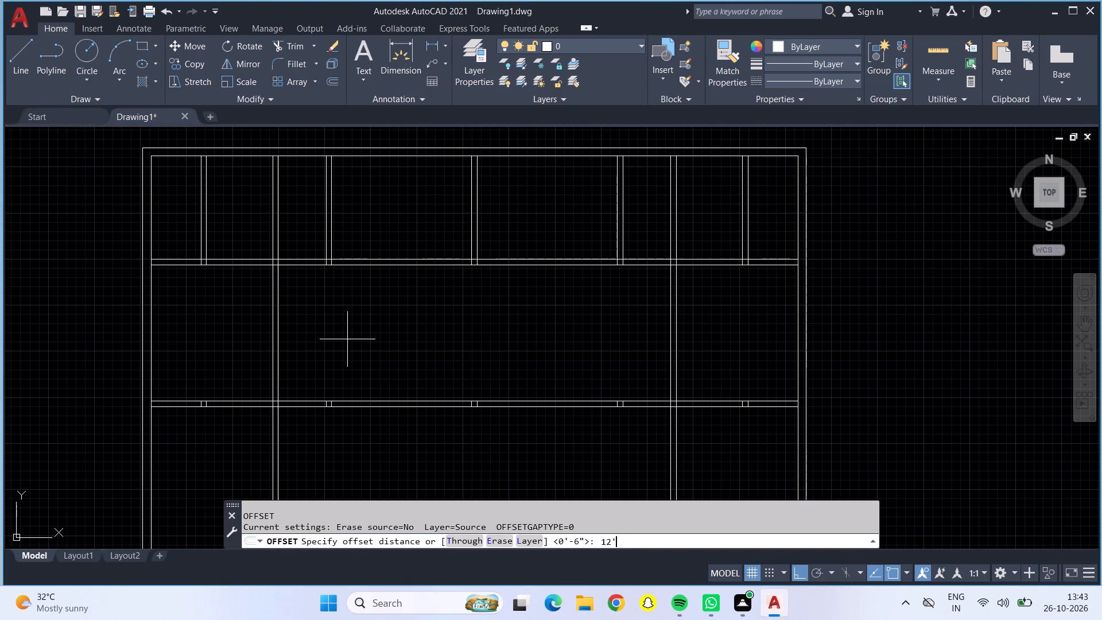
key(Return)
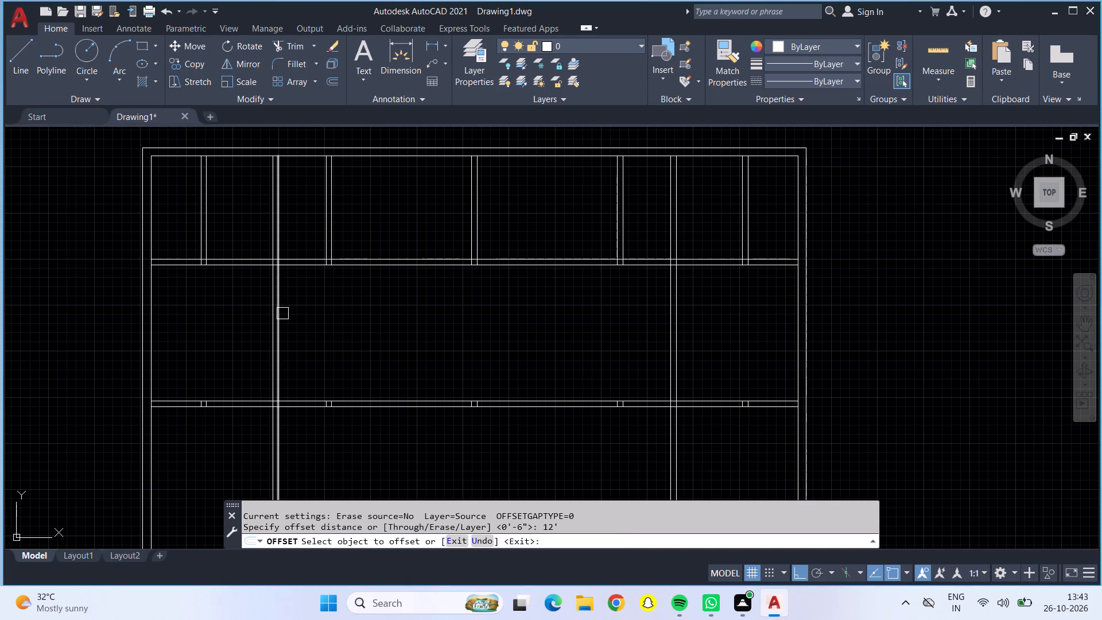
click(285, 316)
click(281, 335)
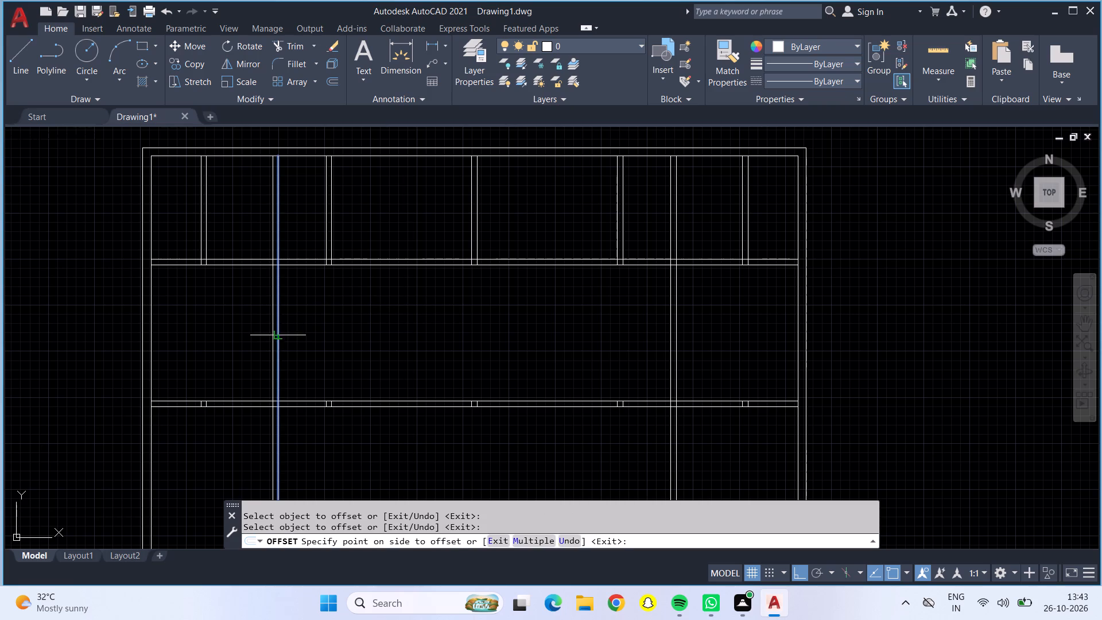
click(461, 331)
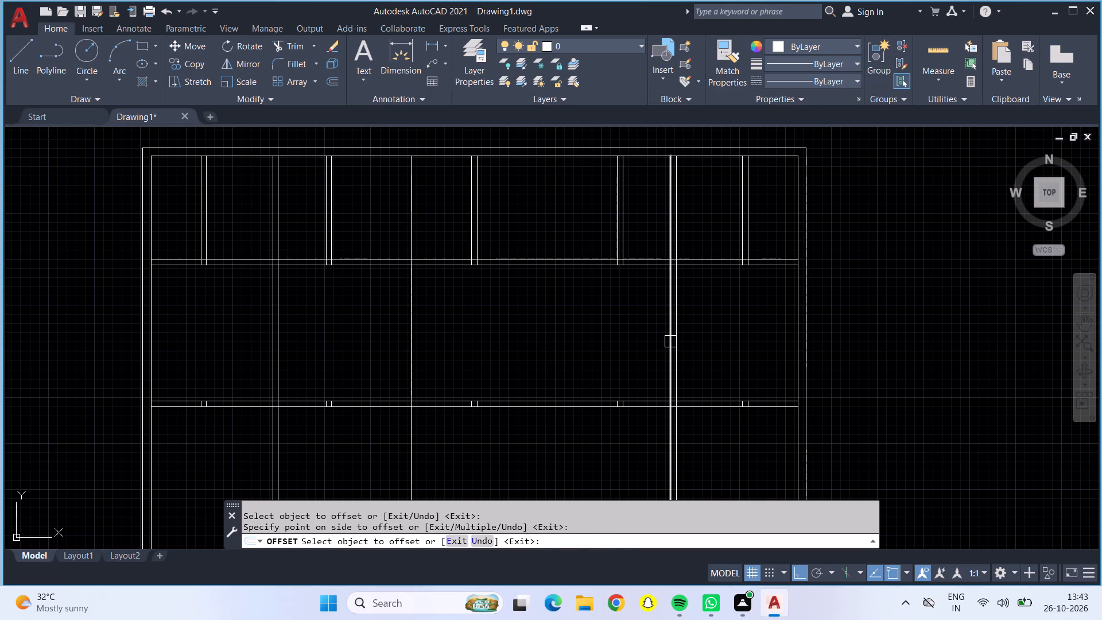
click(670, 342)
click(544, 321)
key(Escape)
key(Escape)
Offset the two new vertical lines 6" toward the plan's centre to give both partitions their thickness.
key(o)
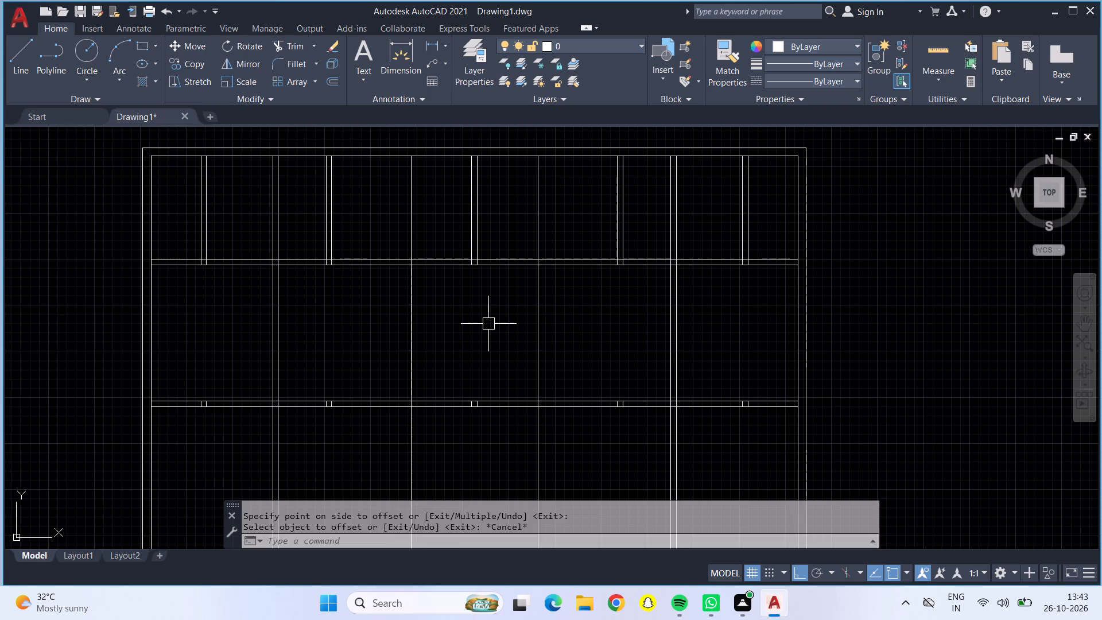
key(Return)
text(6")
key(Return)
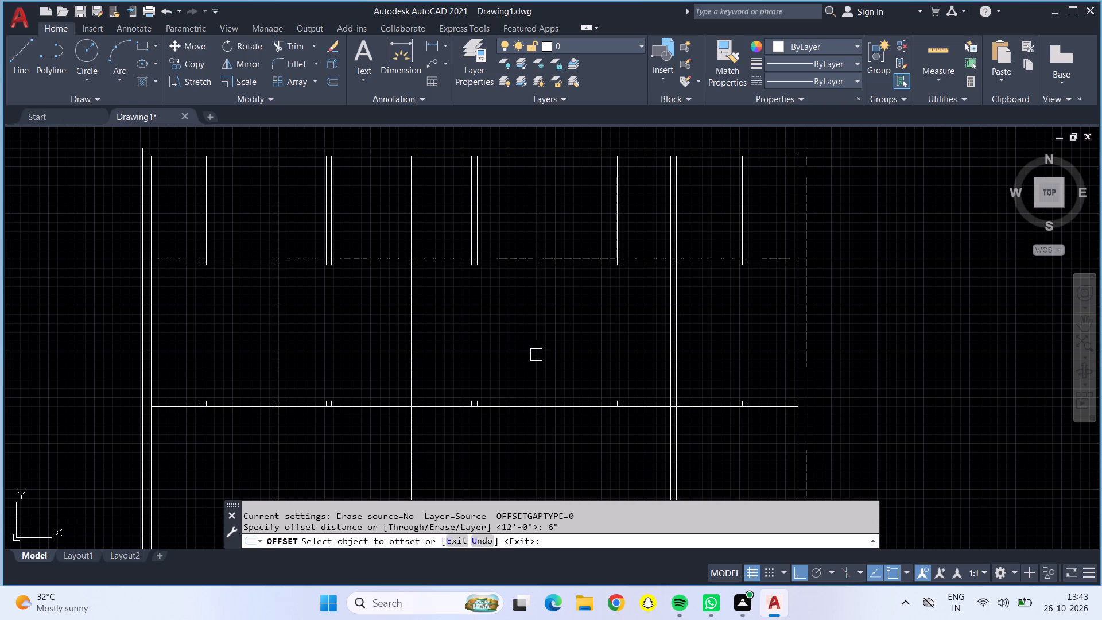
drag(542, 359, 534, 359)
click(485, 347)
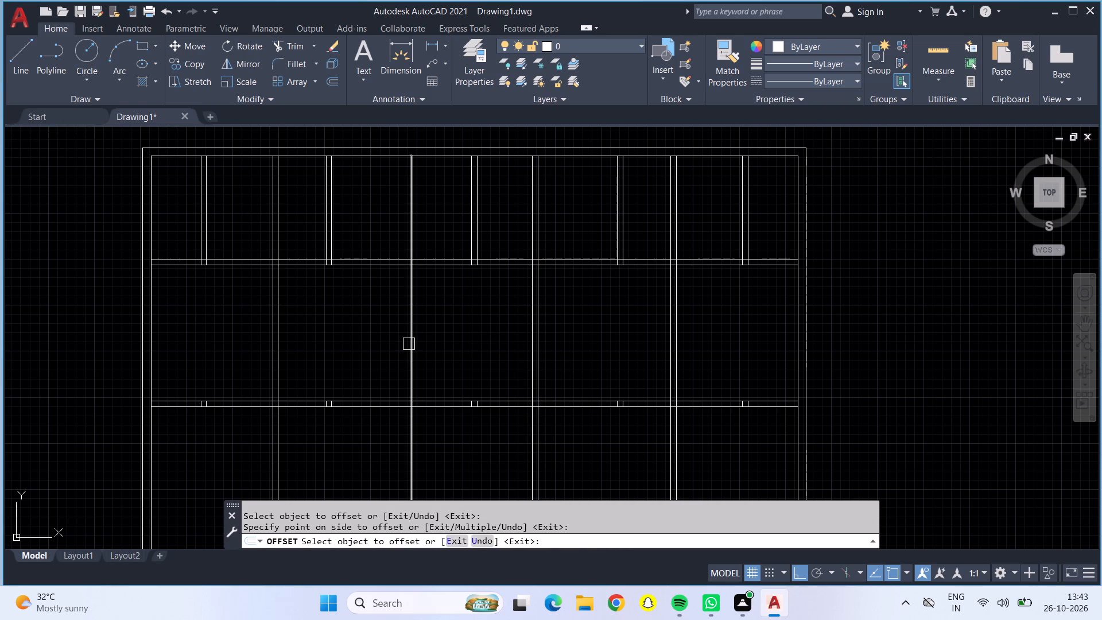
click(409, 344)
click(453, 346)
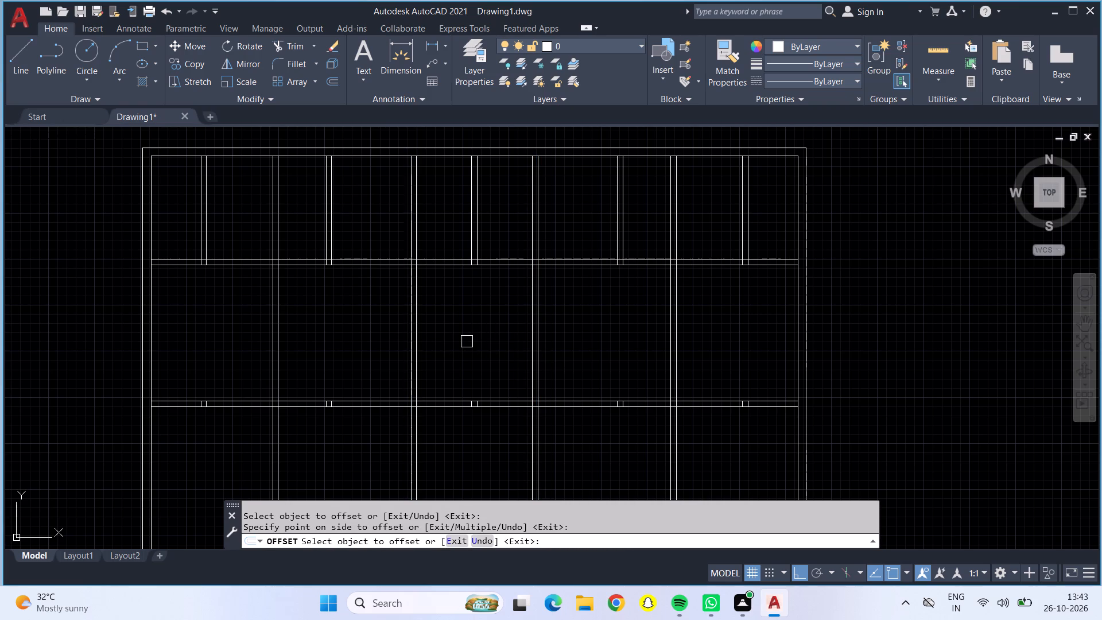
Trim the four full-height vertical partitions in the top row and below the middle row, leaving only their middle-row parts.
click(286, 41)
drag(256, 205, 293, 216)
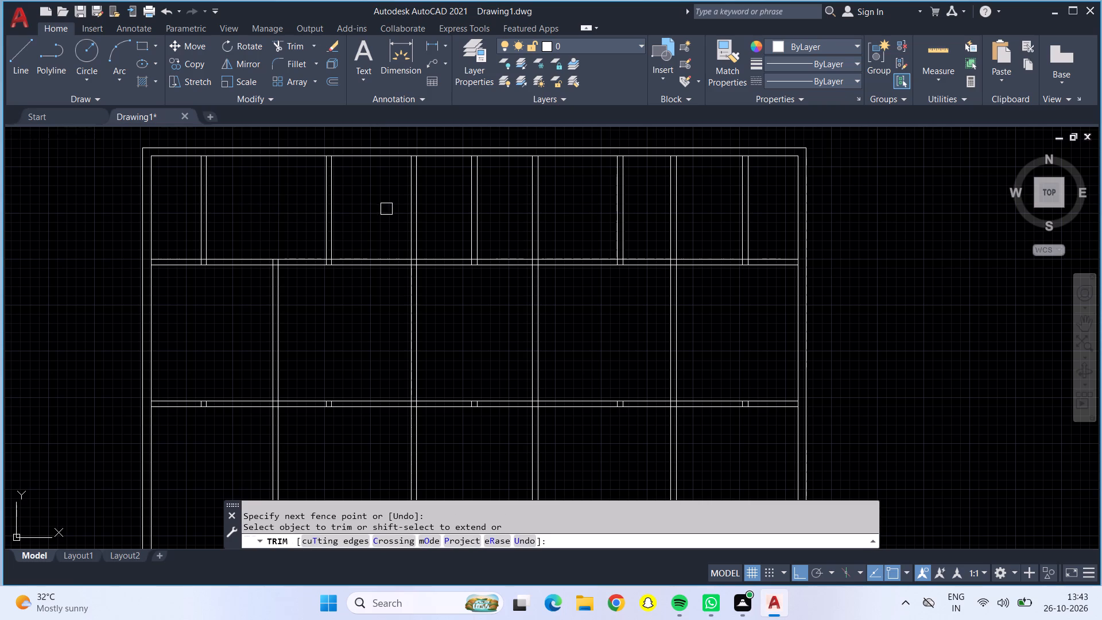
drag(393, 208, 441, 218)
drag(527, 236, 562, 237)
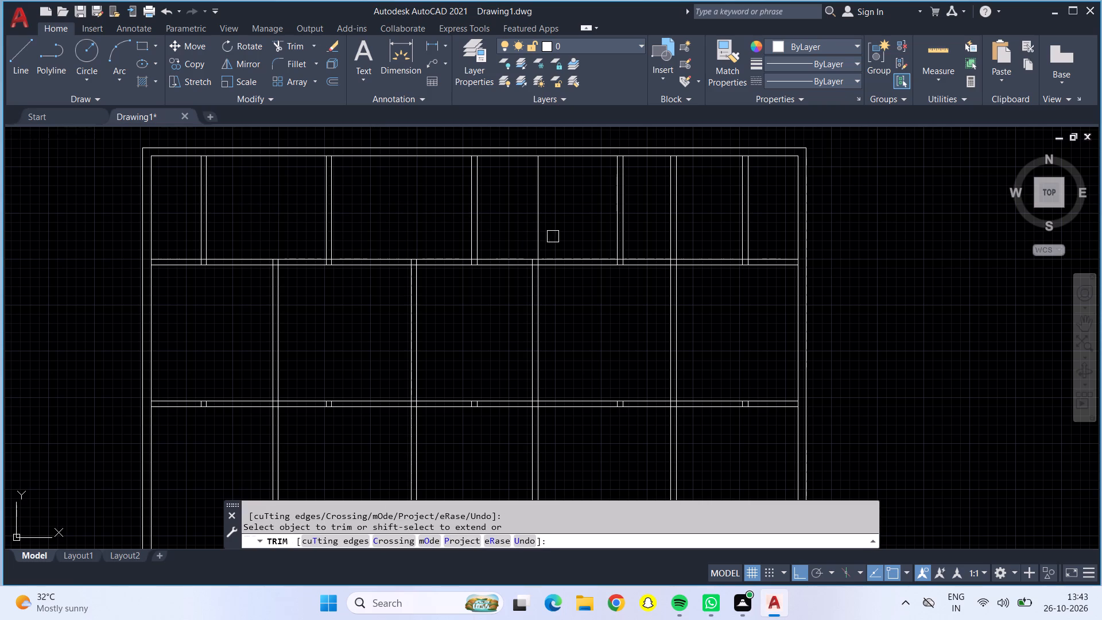
click(543, 236)
drag(646, 217, 698, 229)
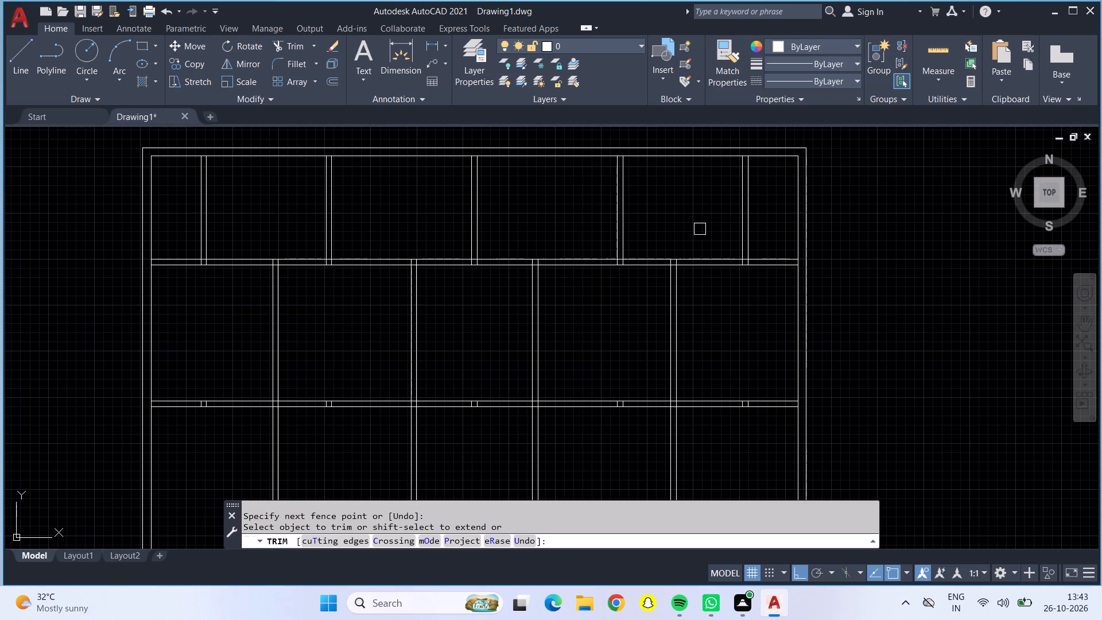
middle_drag(596, 342, 590, 217)
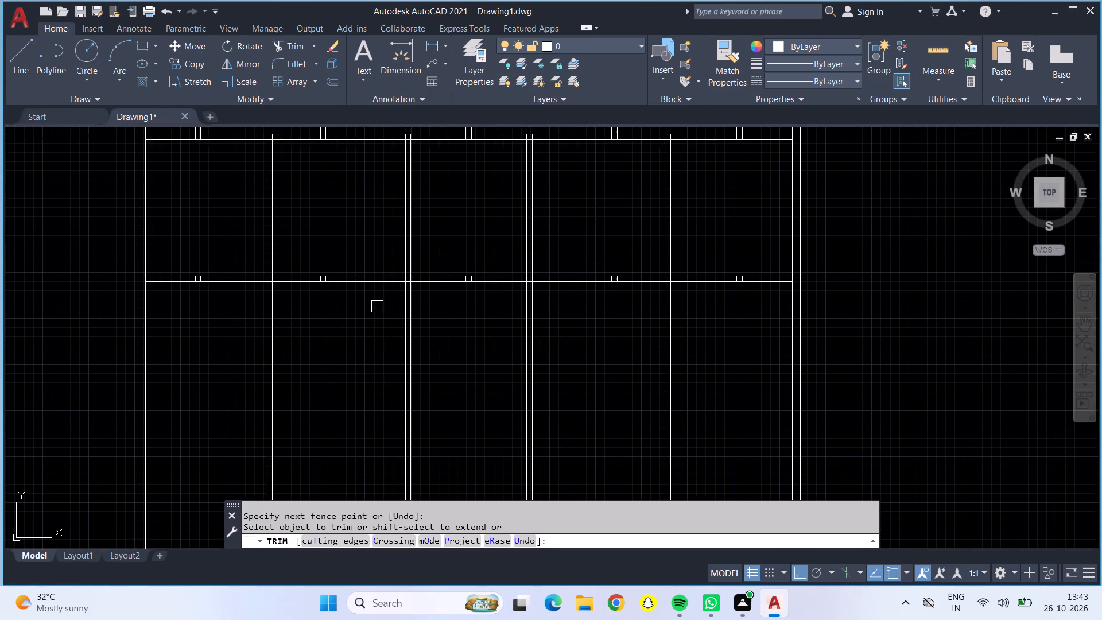
drag(237, 365, 708, 365)
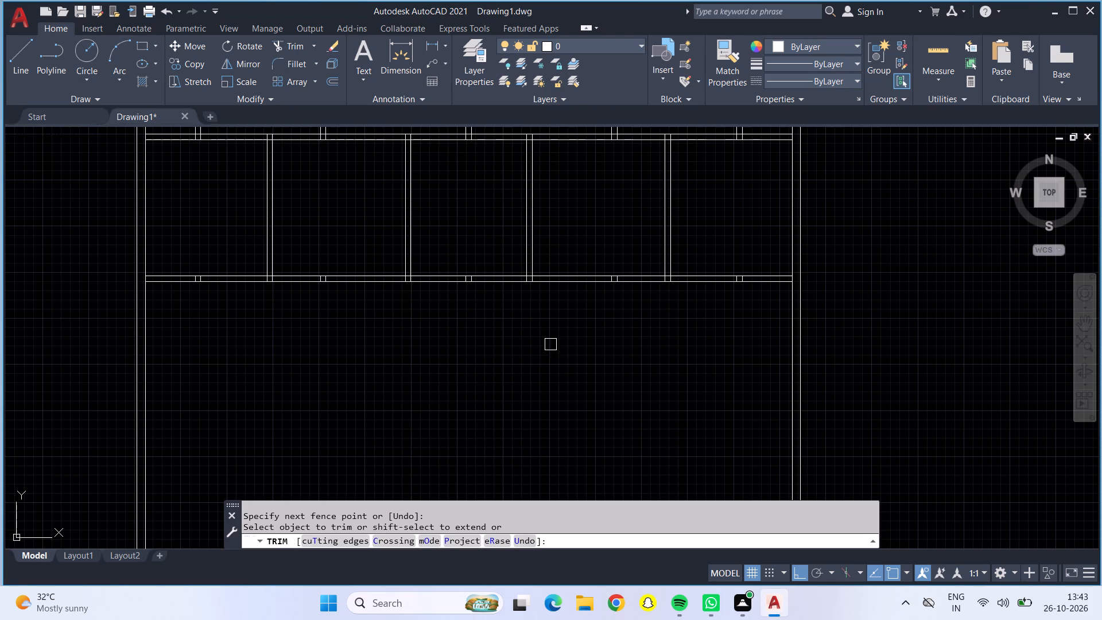
Trim away the lower horizontal partition between the two central middle-row partitions, including the leftover stub lines.
middle_drag(511, 335, 530, 413)
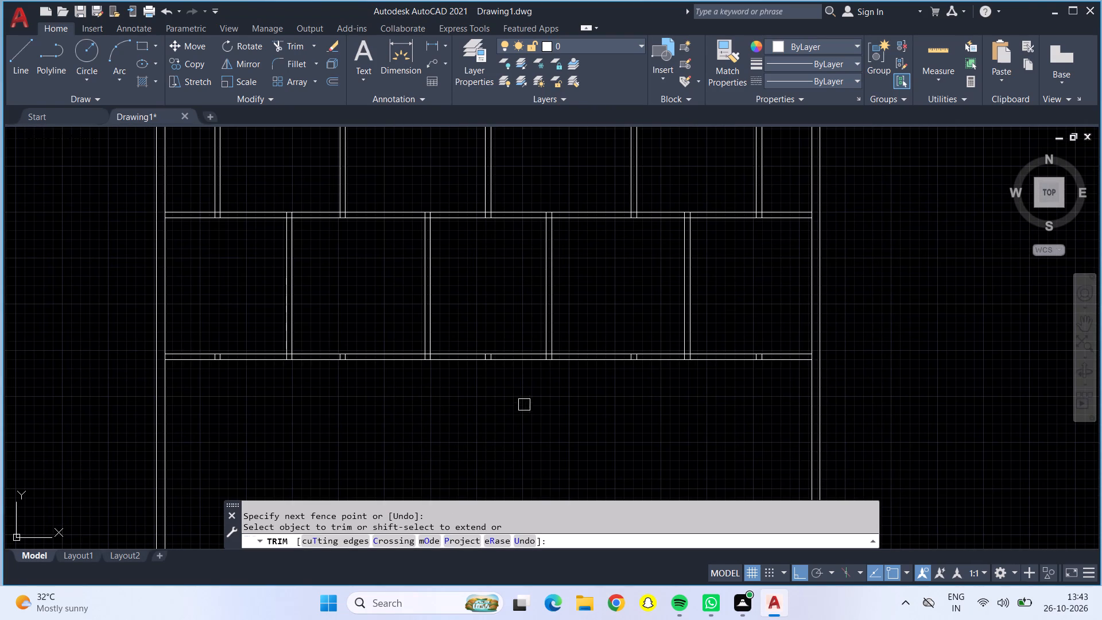
click(461, 356)
click(461, 356)
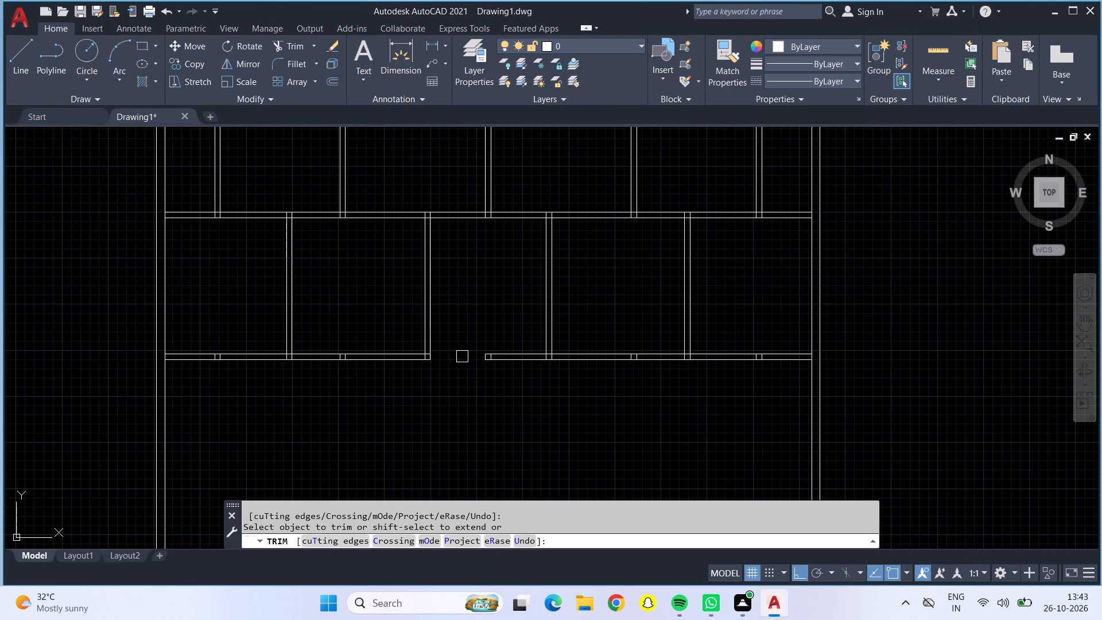
double_click(499, 361)
double_click(495, 356)
double_click(487, 354)
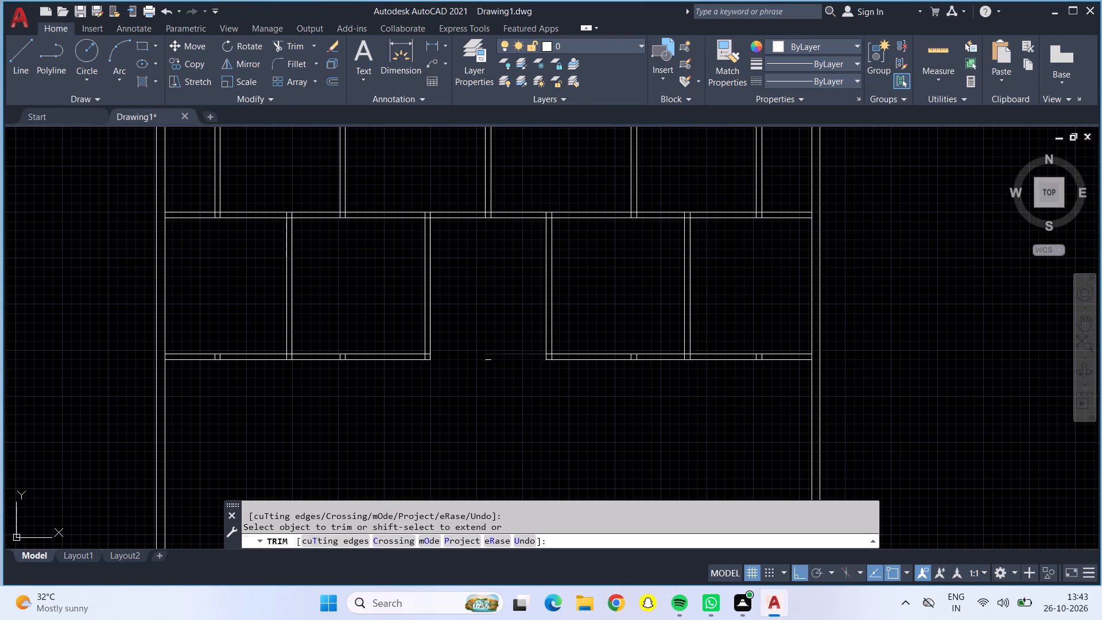
click(499, 367)
click(479, 352)
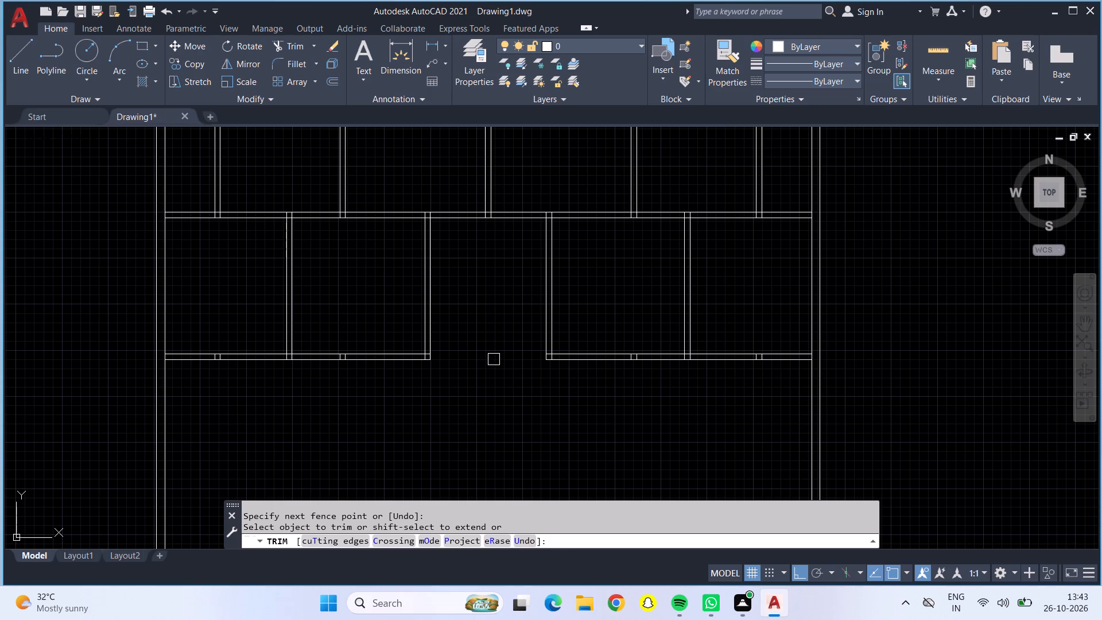
Trim the top outer wall's inner line across the ends of the first three top-row partitions, counted from the plan's left side.
scroll(491, 360, down, 1)
middle_drag(491, 366, 484, 317)
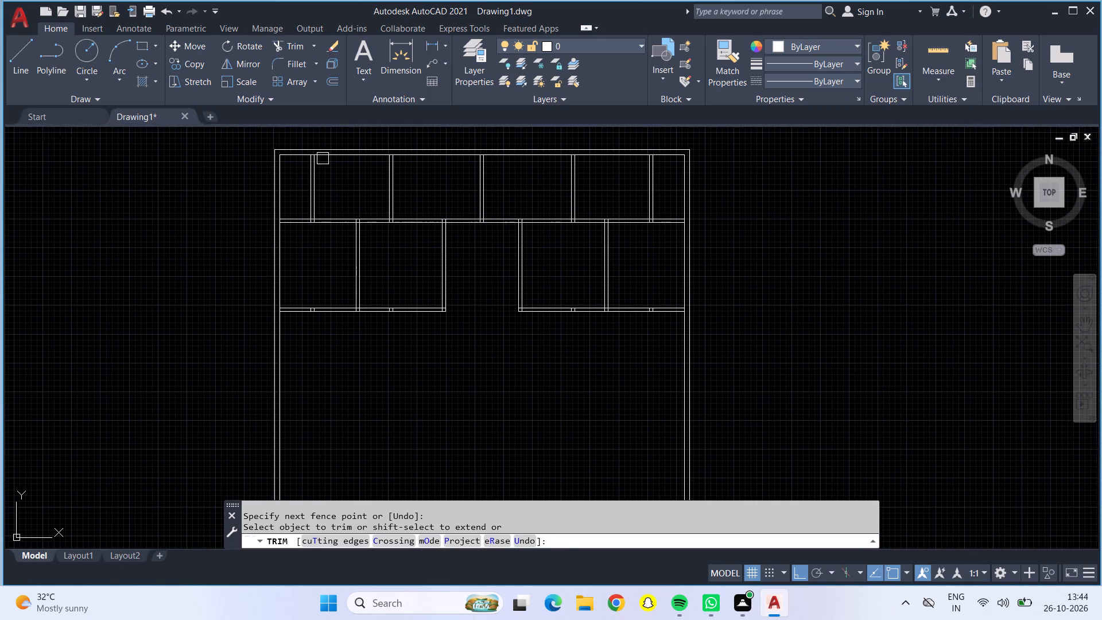
scroll(314, 154, up, 4)
click(304, 161)
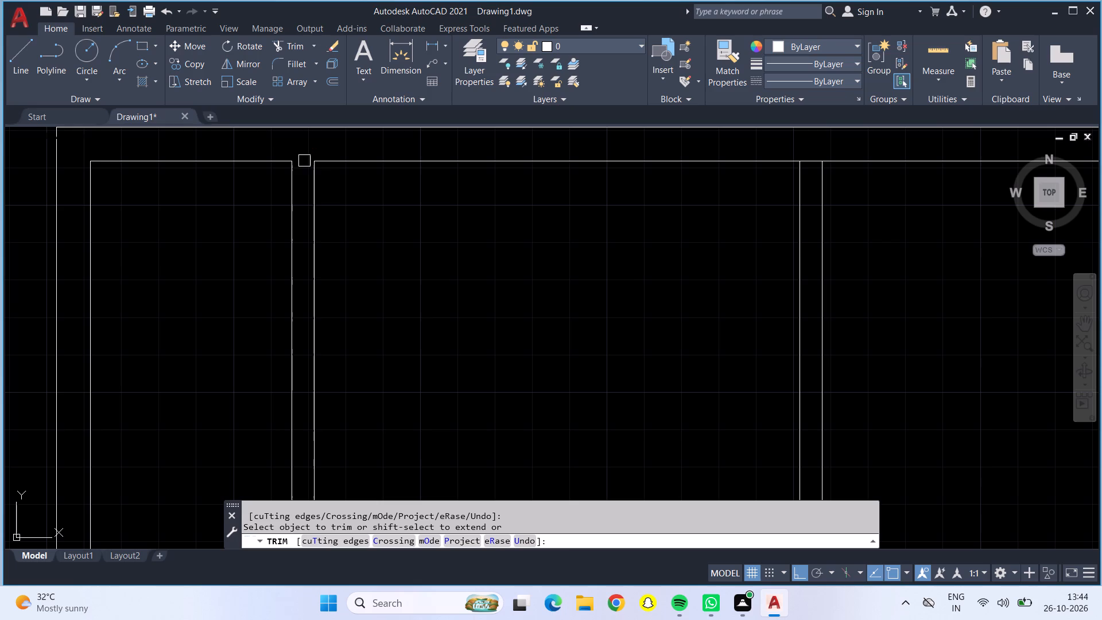
click(810, 158)
scroll(812, 158, down, 4)
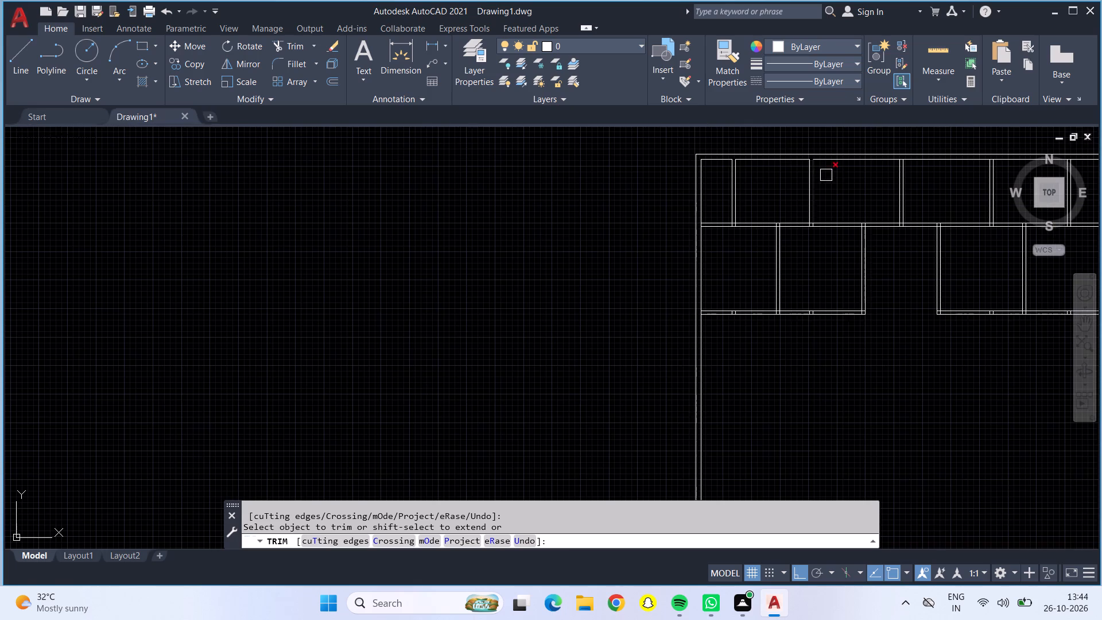
middle_drag(832, 181, 695, 203)
scroll(695, 203, up, 1)
scroll(806, 168, up, 3)
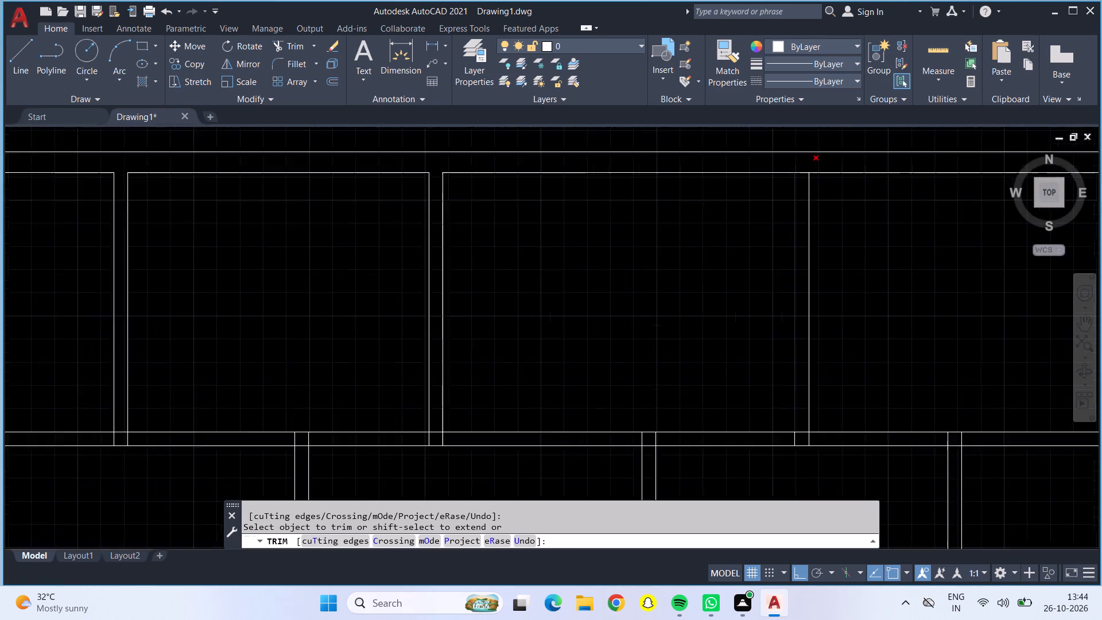
scroll(806, 168, up, 2)
click(794, 192)
Trim the top outer wall's inner line across the ends of the remaining two top-row partitions near the plan's right side.
scroll(794, 192, down, 4)
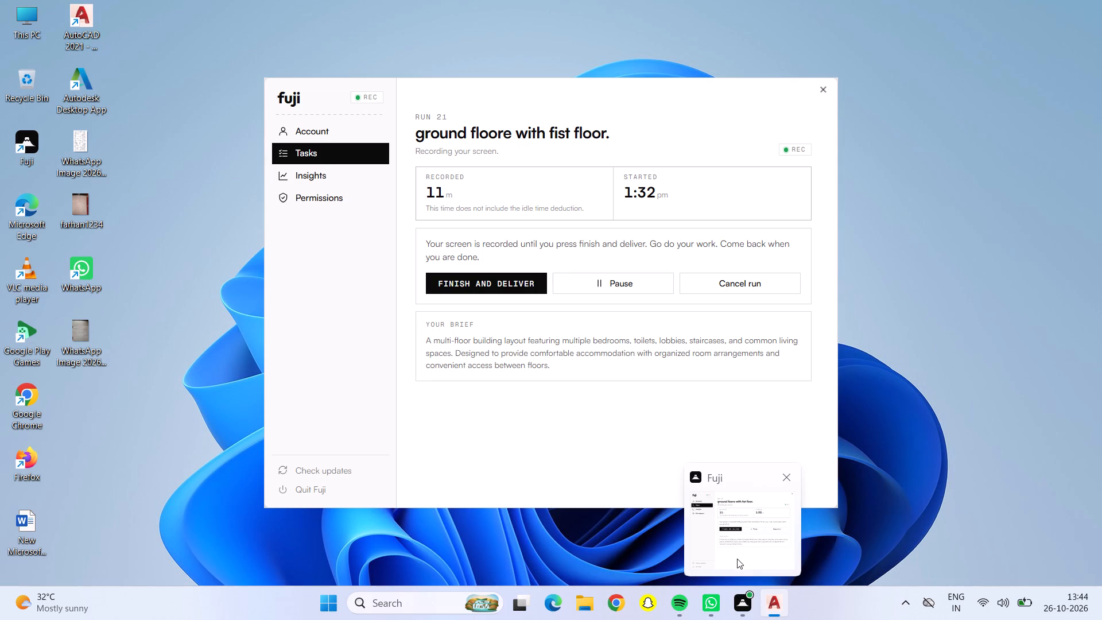
scroll(744, 309, down, 2)
middle_drag(806, 294, 753, 312)
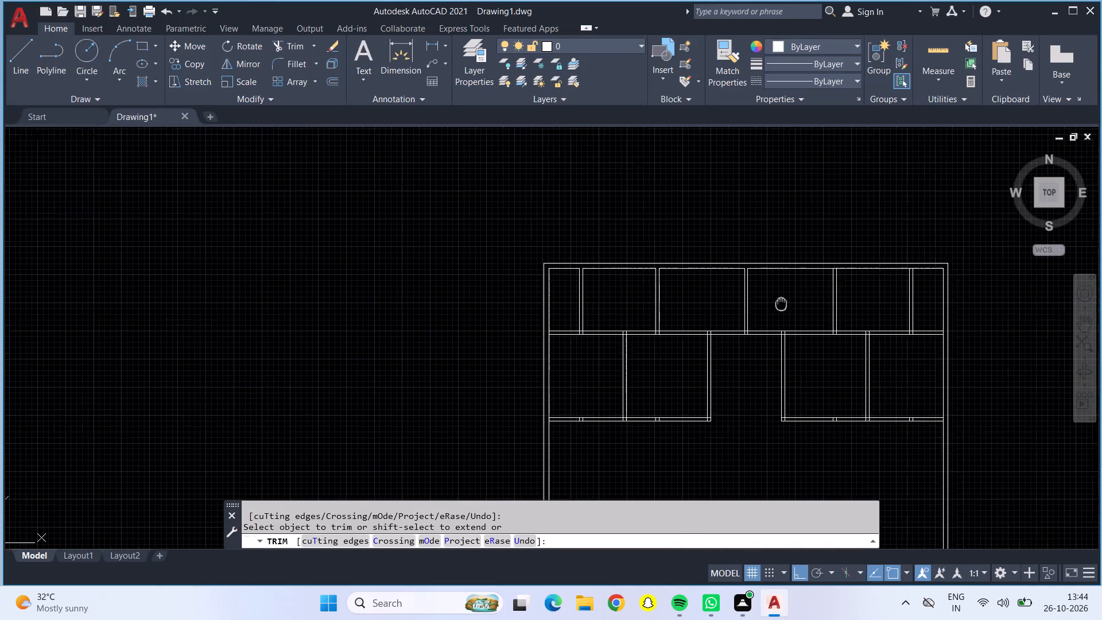
middle_drag(753, 312, 545, 346)
scroll(591, 320, up, 6)
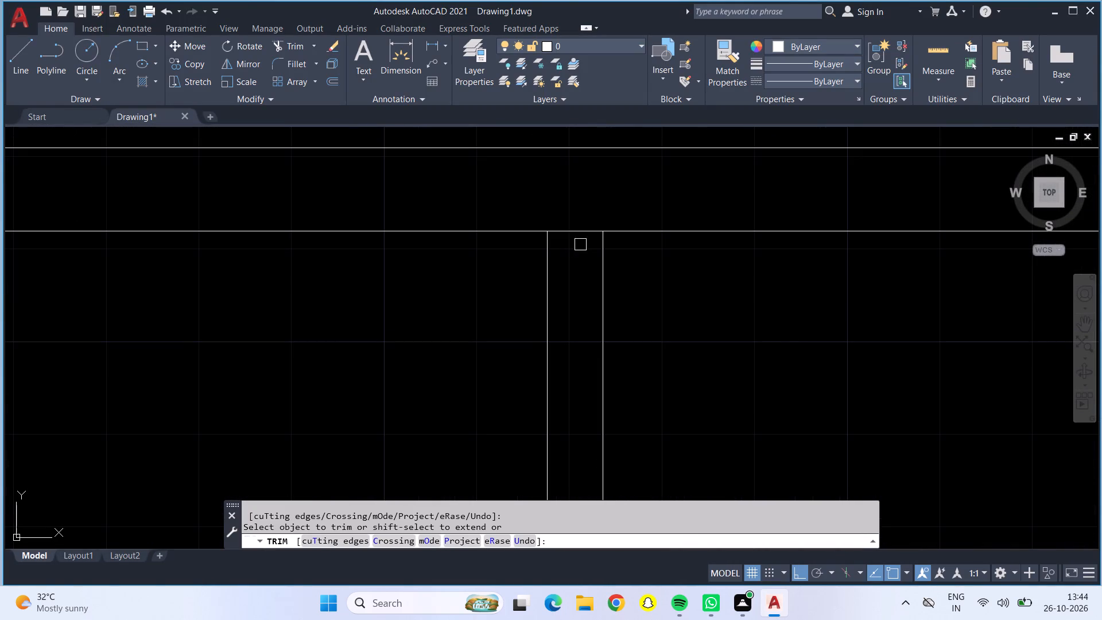
click(580, 230)
scroll(580, 230, down, 5)
scroll(697, 233, up, 5)
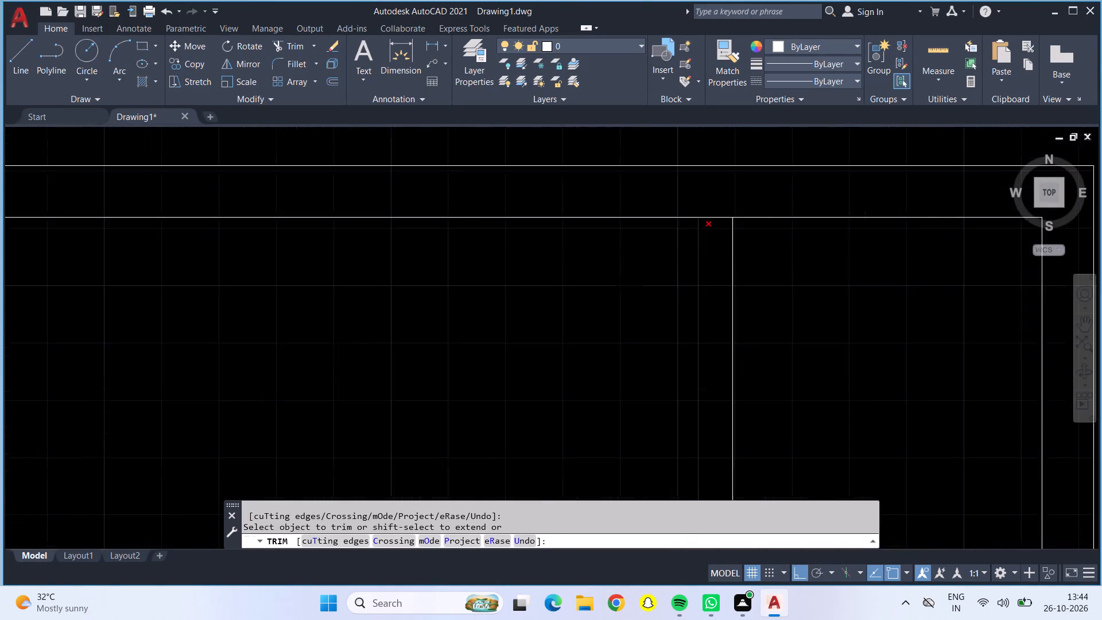
click(731, 211)
Trim the upper horizontal partition's junctions with the fifth and fourth top-row partitions and the fourth middle-row partition, counted from the plan's left side.
scroll(731, 211, down, 4)
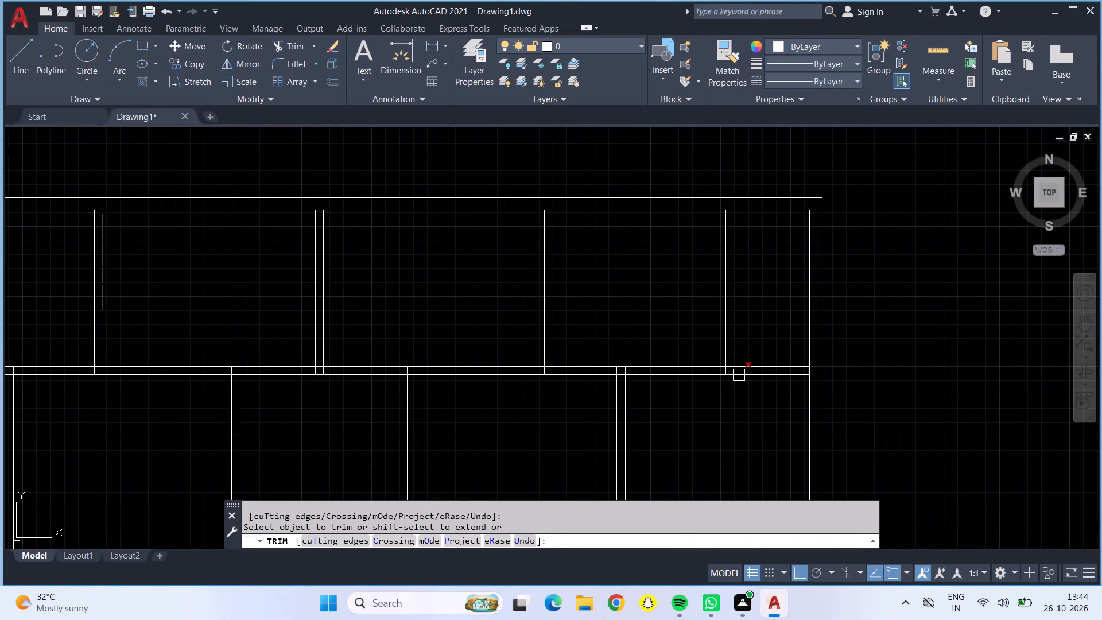
scroll(731, 374, up, 5)
drag(650, 335, 751, 335)
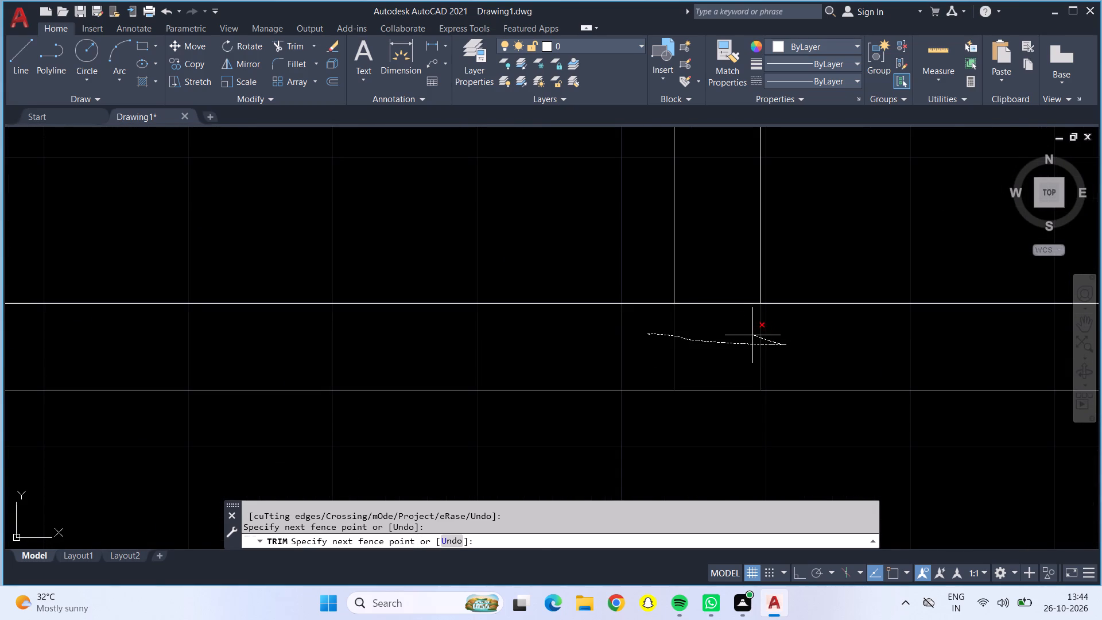
drag(751, 335, 727, 297)
scroll(727, 297, down, 4)
scroll(567, 305, up, 4)
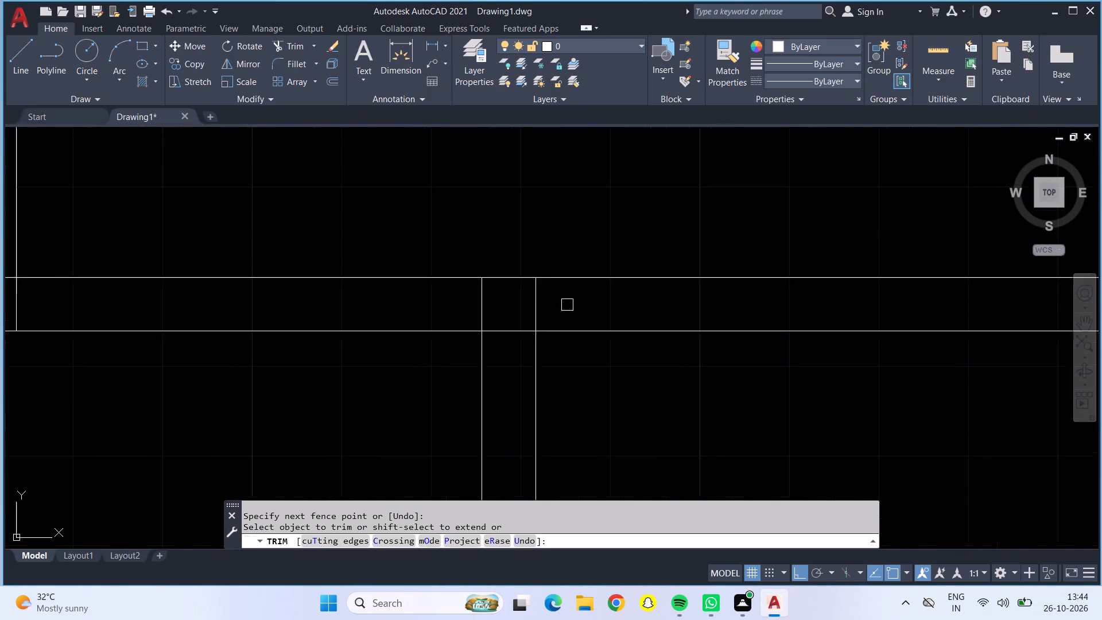
drag(403, 278, 523, 328)
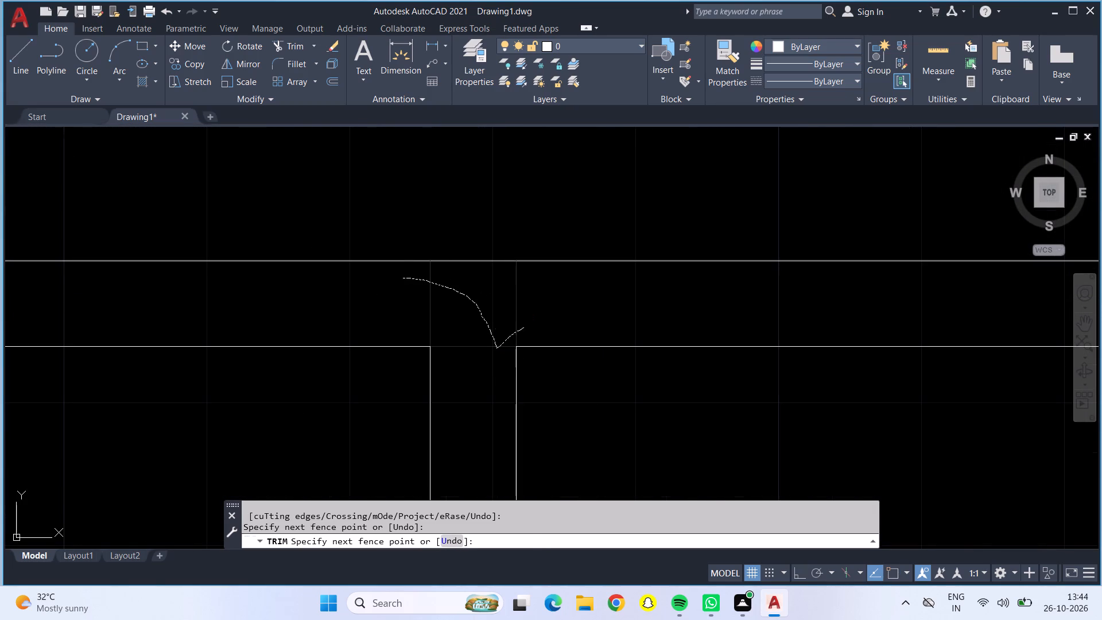
scroll(523, 328, down, 5)
scroll(427, 326, up, 5)
drag(443, 323, 447, 322)
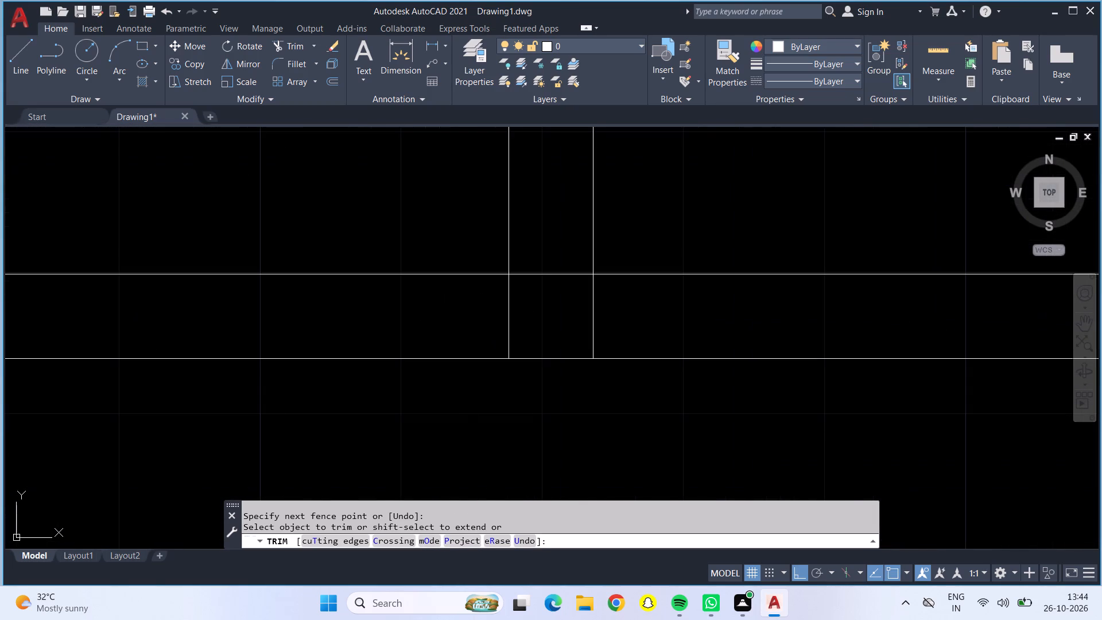
drag(447, 322, 557, 268)
Trim the upper horizontal partition's junctions with the third middle-row and third top-row partitions, counted from the plan's left side.
scroll(557, 268, down, 4)
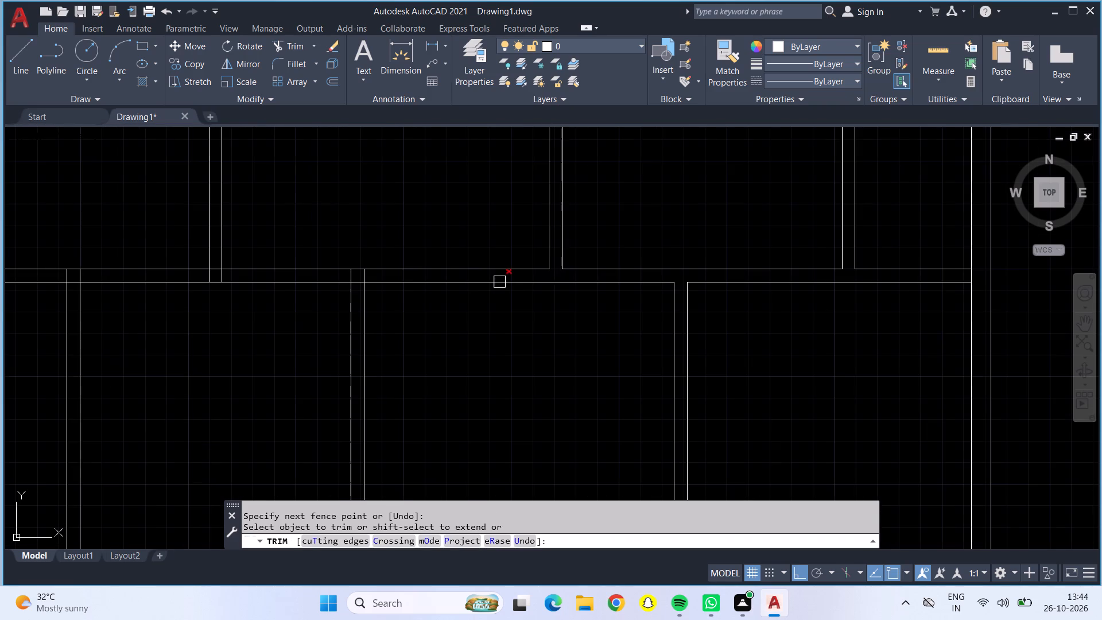
scroll(344, 277, up, 4)
drag(322, 270, 473, 284)
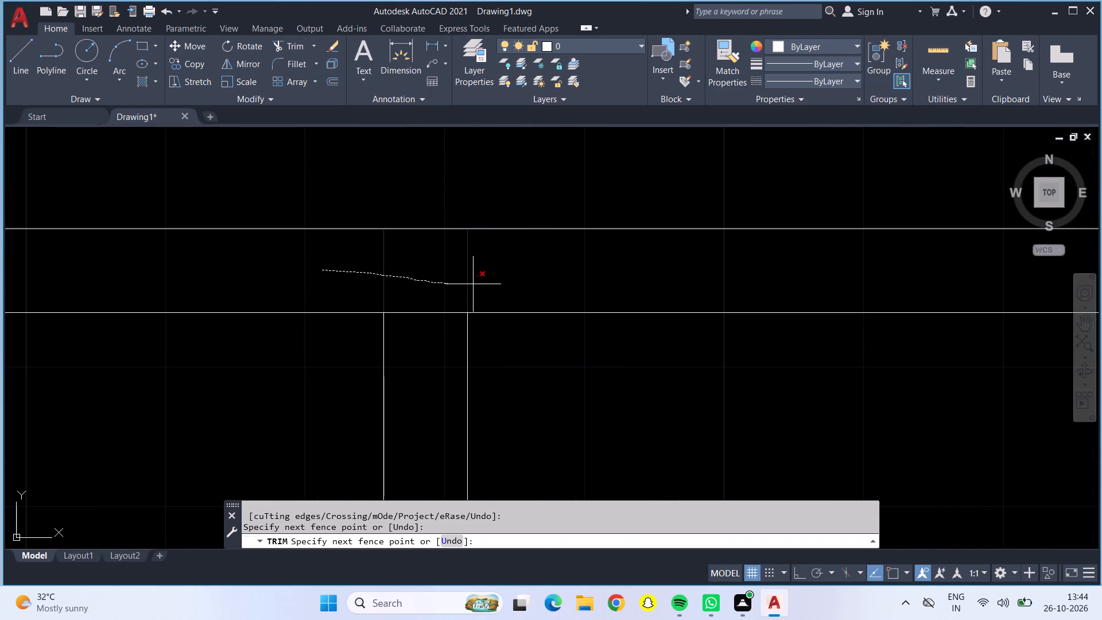
drag(473, 284, 432, 333)
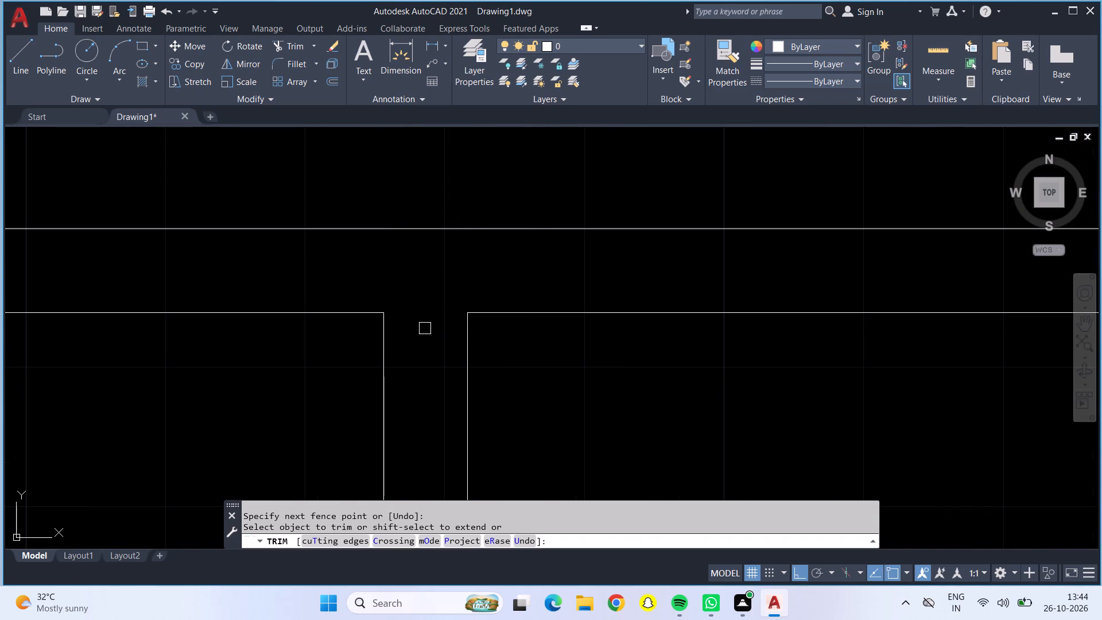
scroll(433, 294, down, 2)
scroll(278, 336, down, 1)
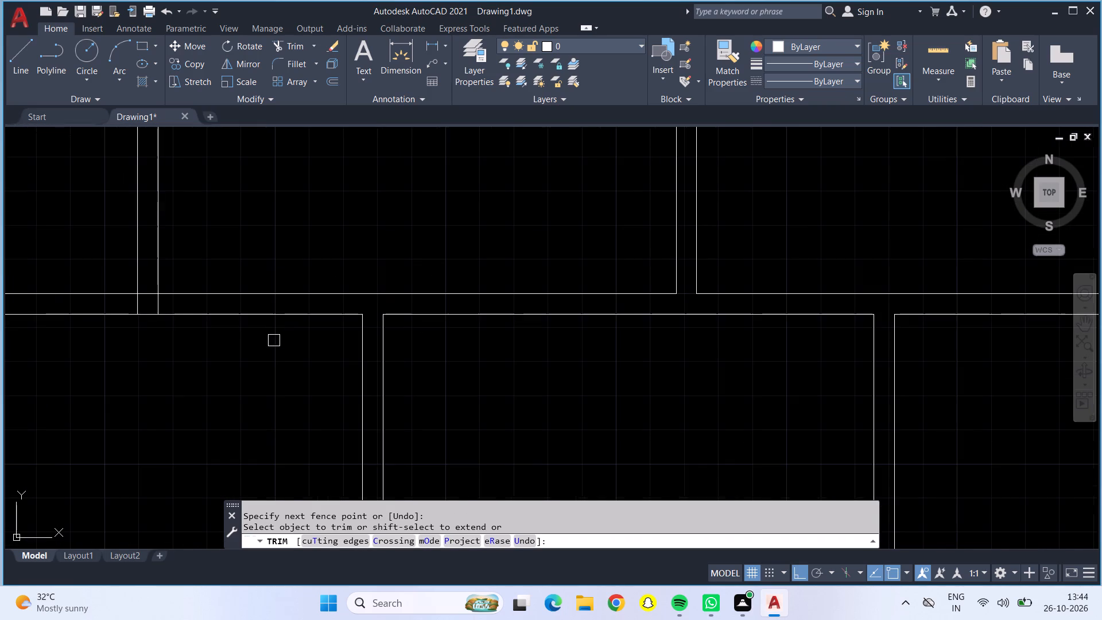
middle_drag(220, 369, 655, 343)
scroll(581, 276, up, 3)
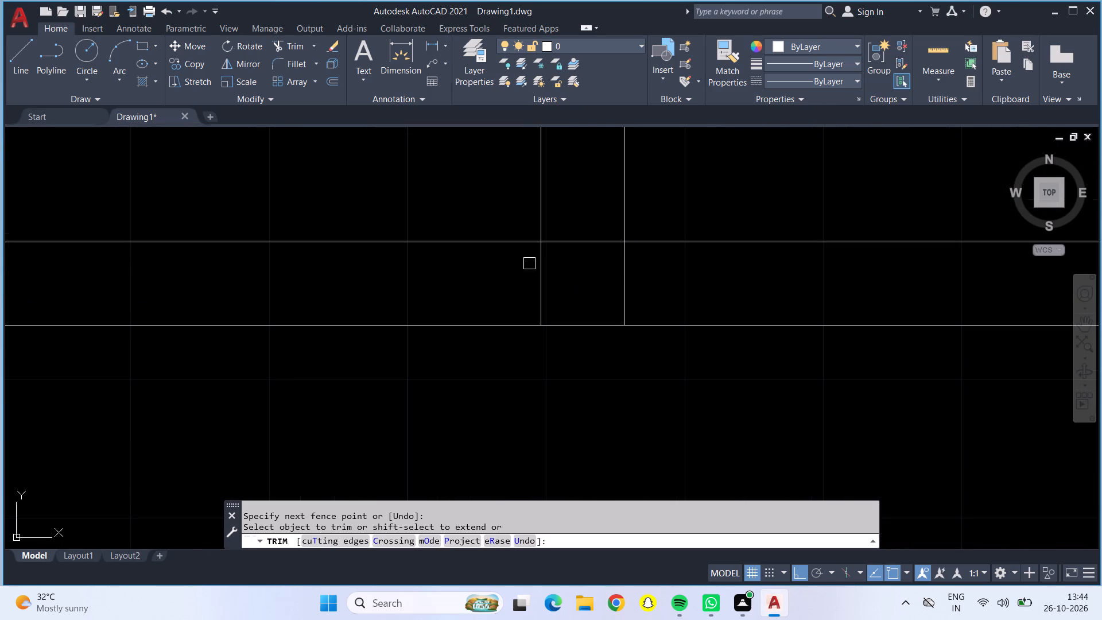
drag(523, 263, 573, 228)
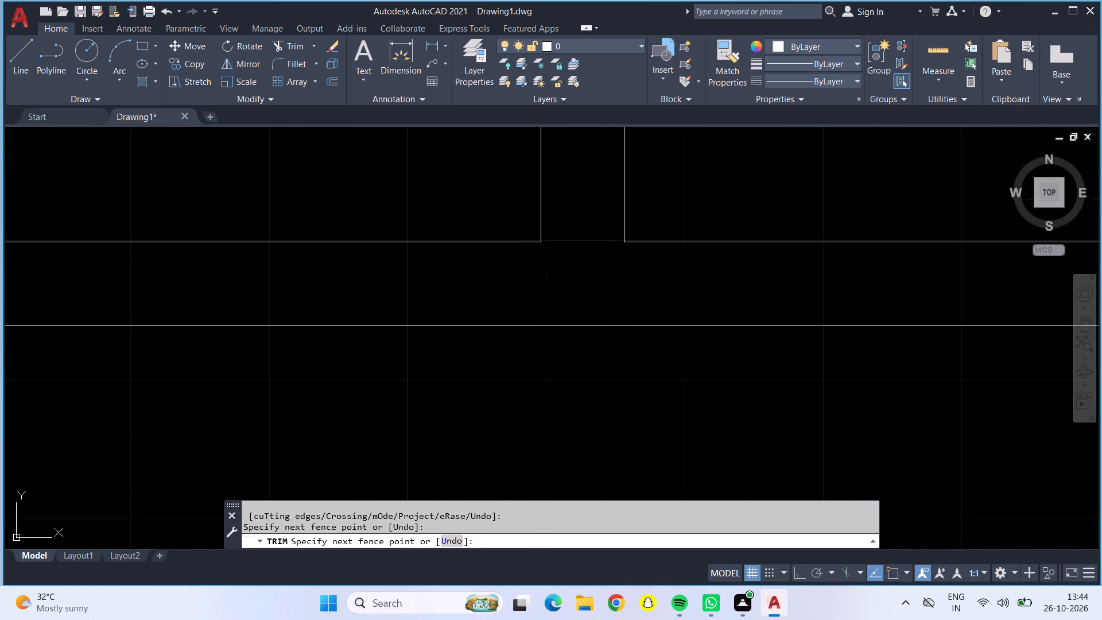
Trim the upper horizontal partition's junctions with the second middle-row and second top-row partitions, counted from the plan's left side.
scroll(573, 228, up, 1)
scroll(575, 228, down, 2)
scroll(575, 229, up, 1)
scroll(575, 229, down, 3)
scroll(186, 251, up, 3)
drag(193, 243, 293, 278)
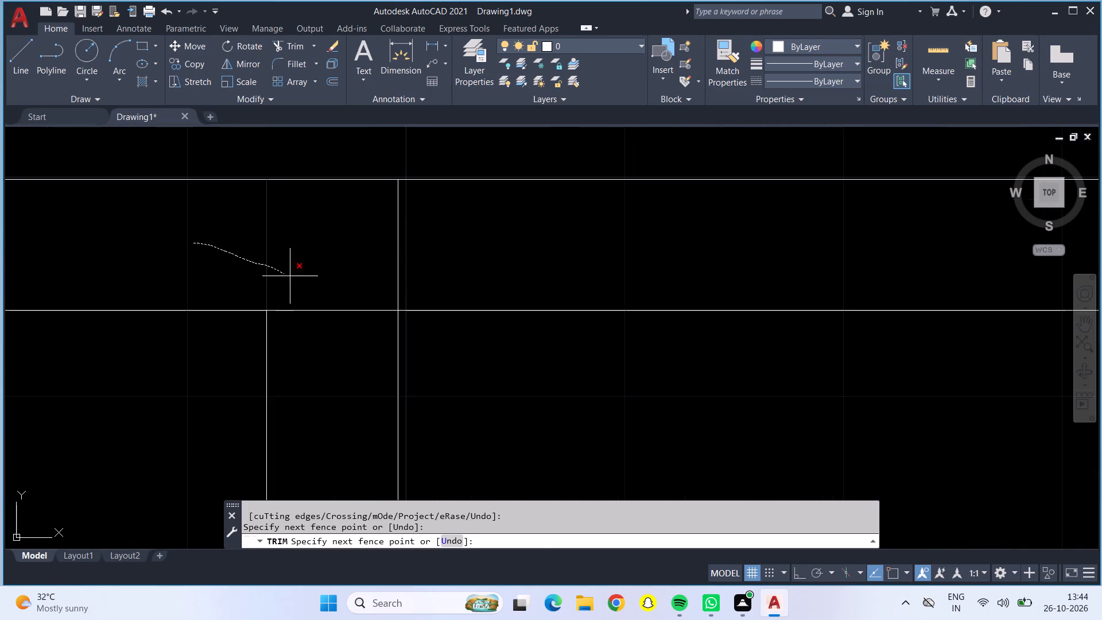
drag(293, 278, 416, 276)
scroll(406, 273, down, 5)
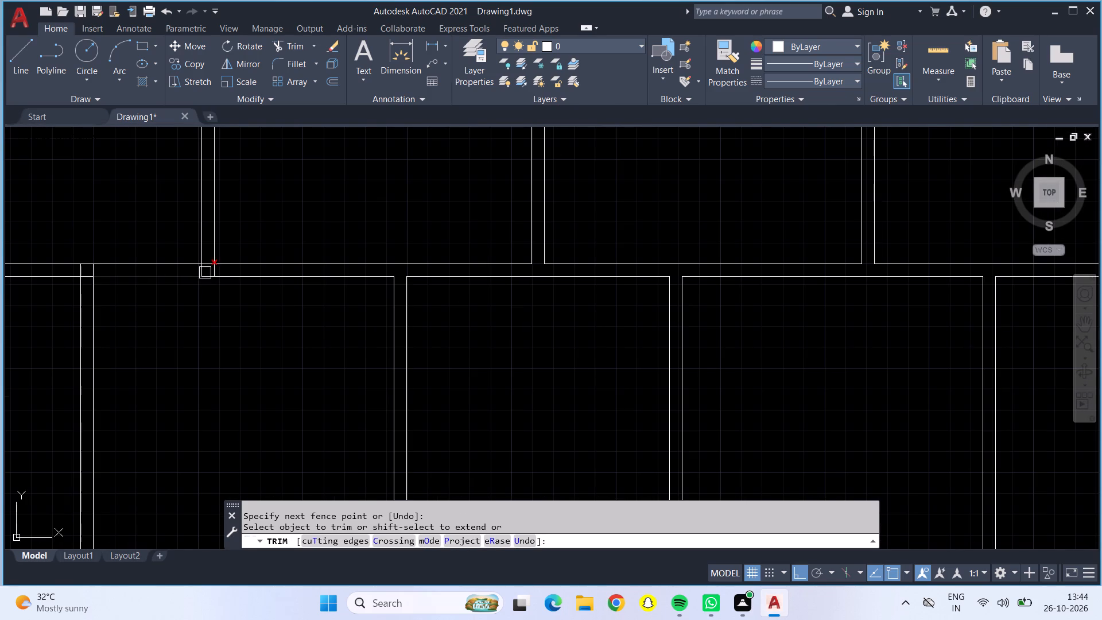
scroll(220, 269, up, 5)
drag(114, 203, 0, 260)
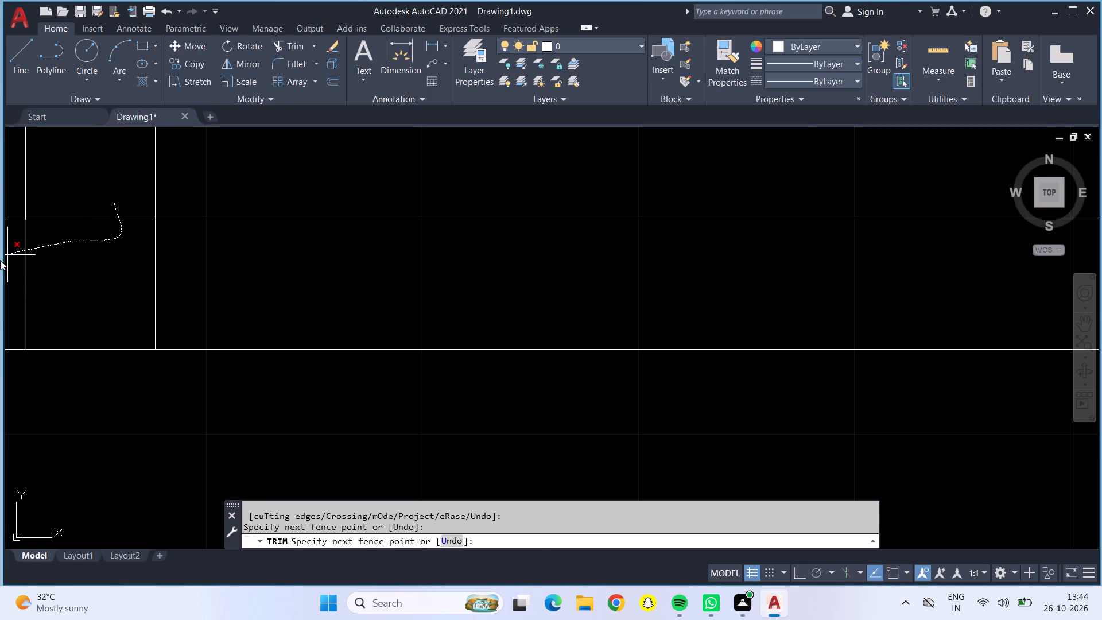
drag(0, 260, 189, 269)
Trim the upper horizontal partition's junctions with the first middle-row and first top-row partitions, counted from the plan's left side.
scroll(195, 273, down, 4)
middle_drag(127, 336, 130, 337)
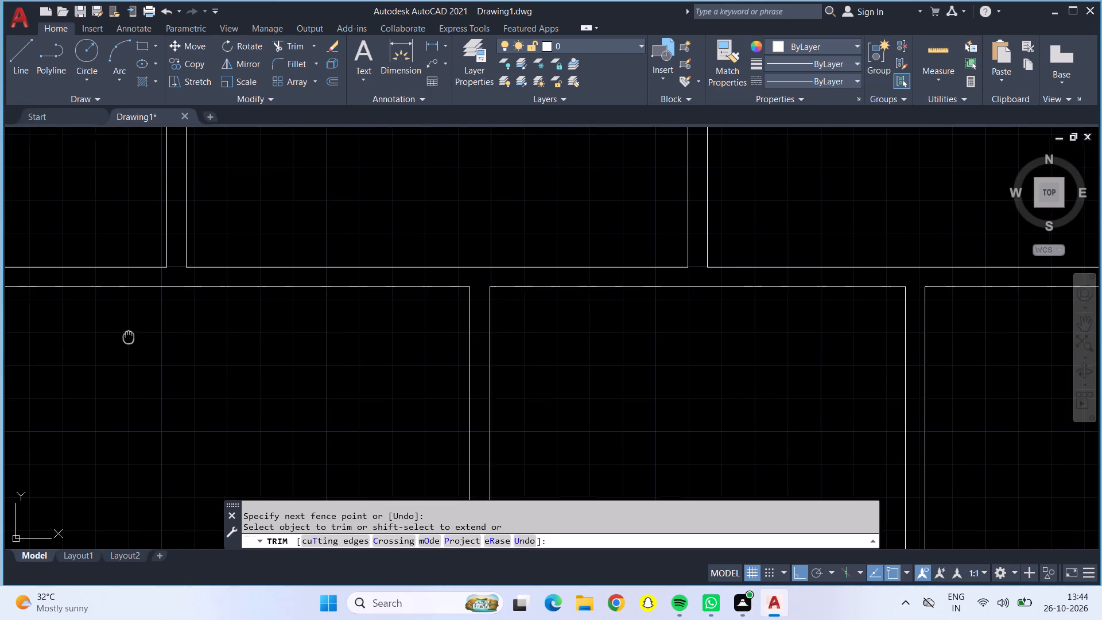
middle_drag(130, 337, 494, 350)
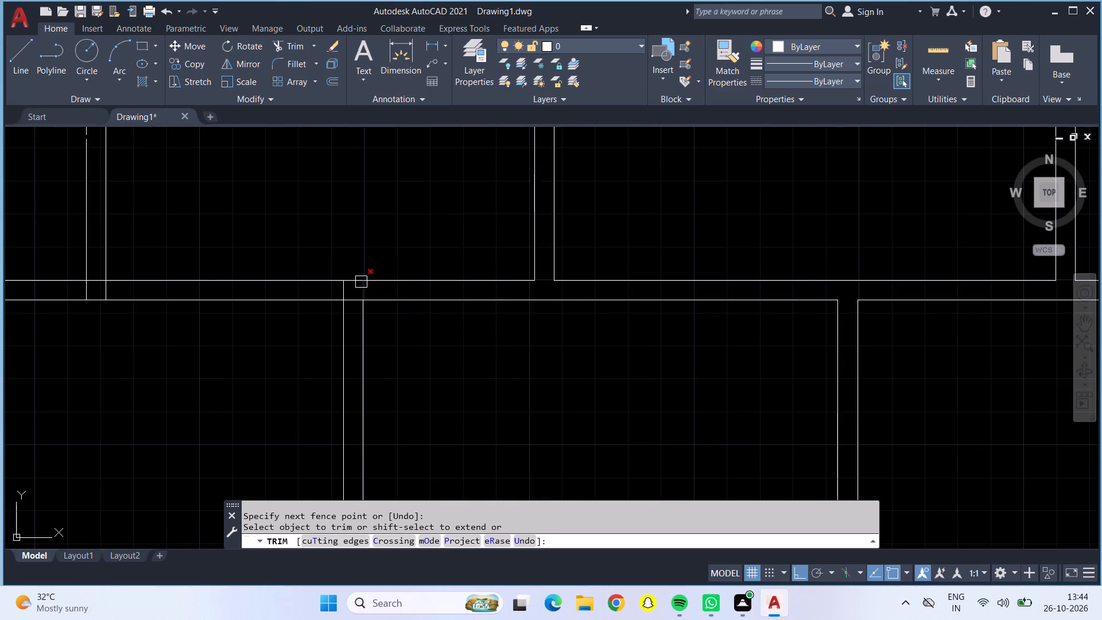
scroll(316, 319, up, 4)
middle_drag(359, 276, 196, 483)
scroll(359, 276, up, 1)
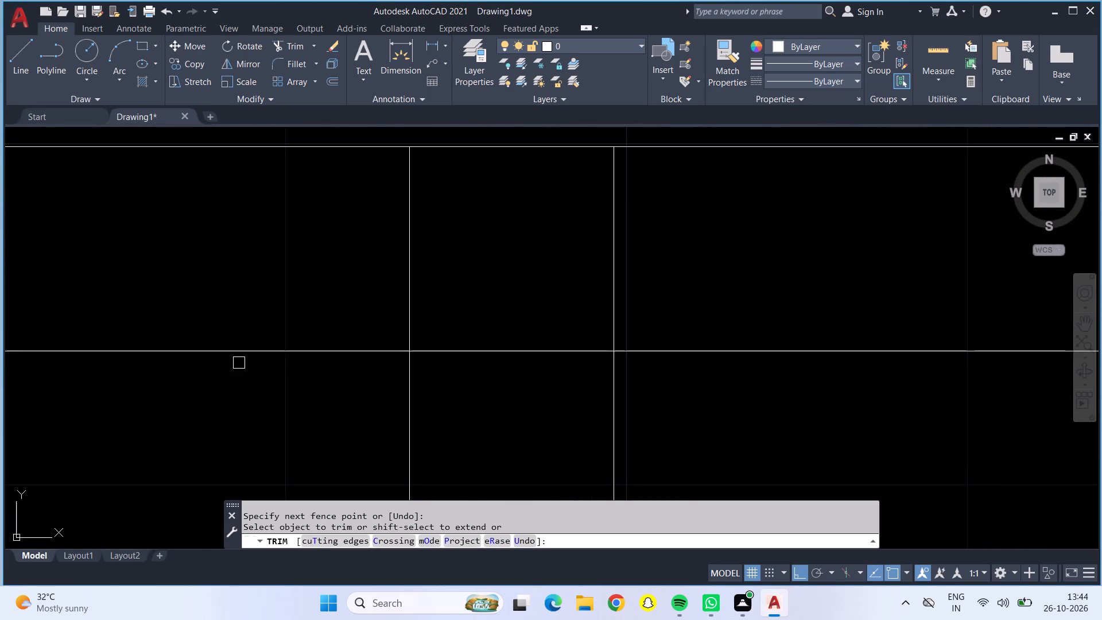
drag(342, 239, 665, 297)
scroll(645, 300, down, 2)
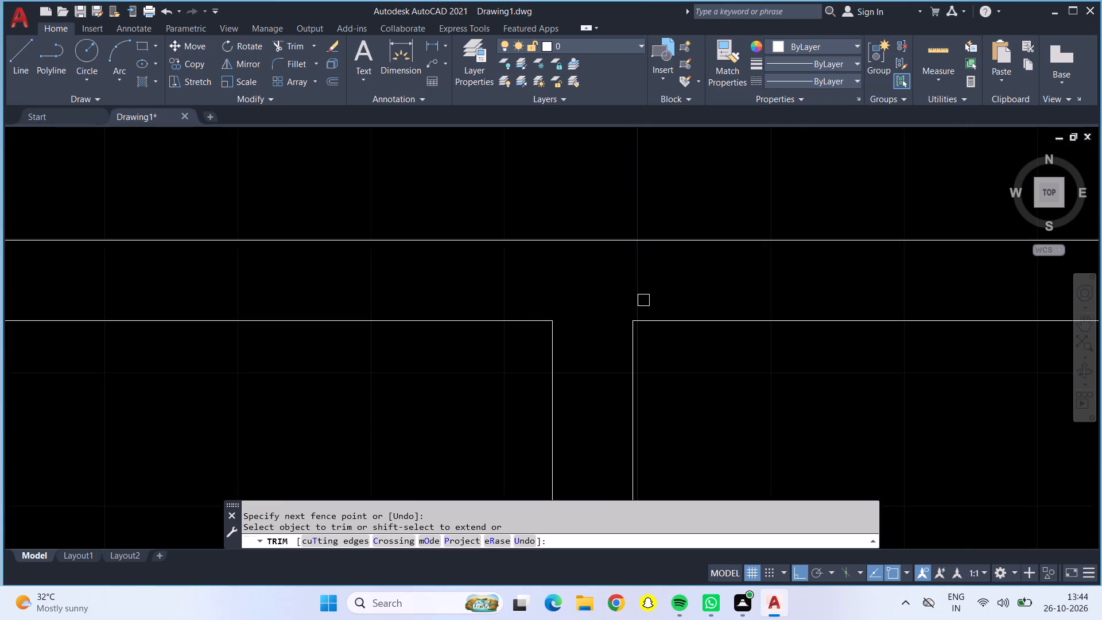
scroll(643, 300, down, 3)
scroll(362, 299, up, 3)
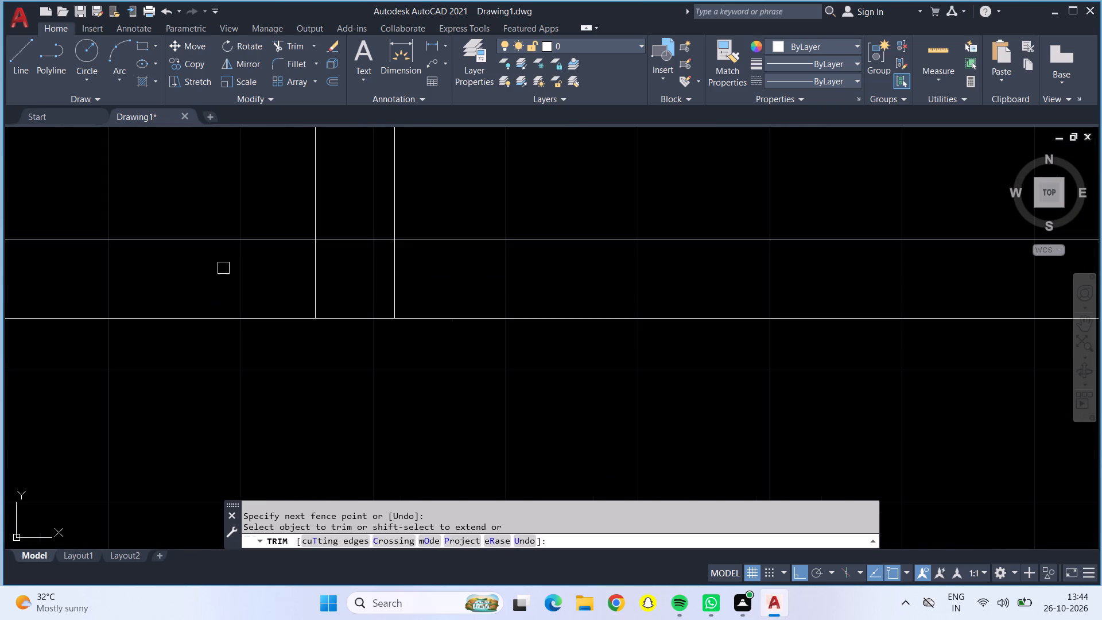
drag(308, 262, 447, 274)
click(359, 243)
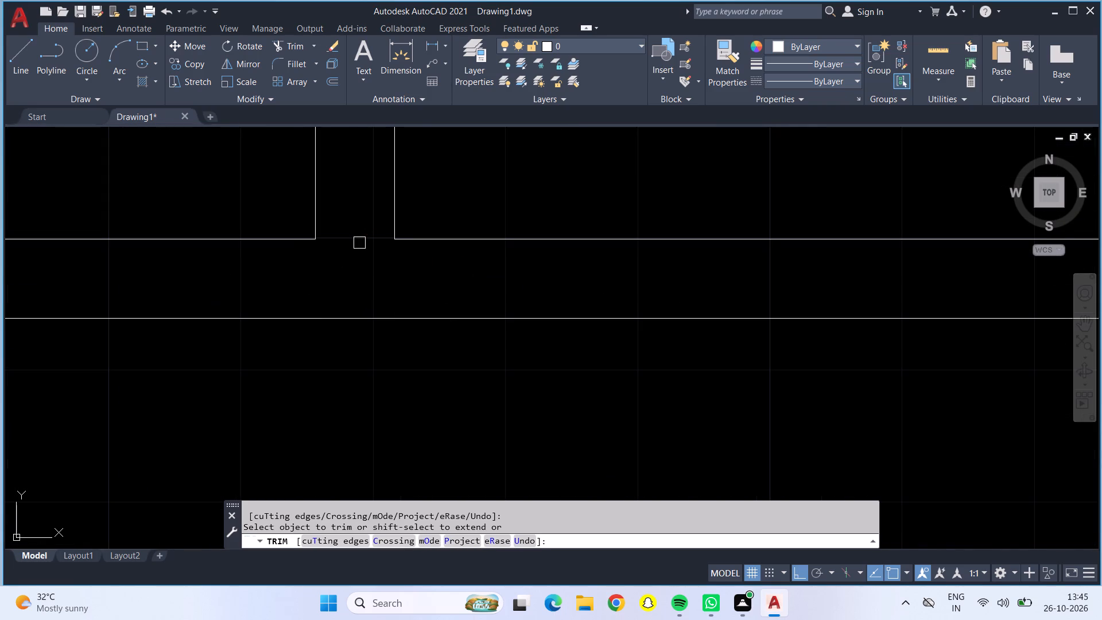
Trim the first leftover stub pair inside the lower horizontal partition's left part, plus its junction with the first middle-row partition.
scroll(359, 243, down, 3)
scroll(471, 336, down, 2)
middle_drag(471, 338, 434, 240)
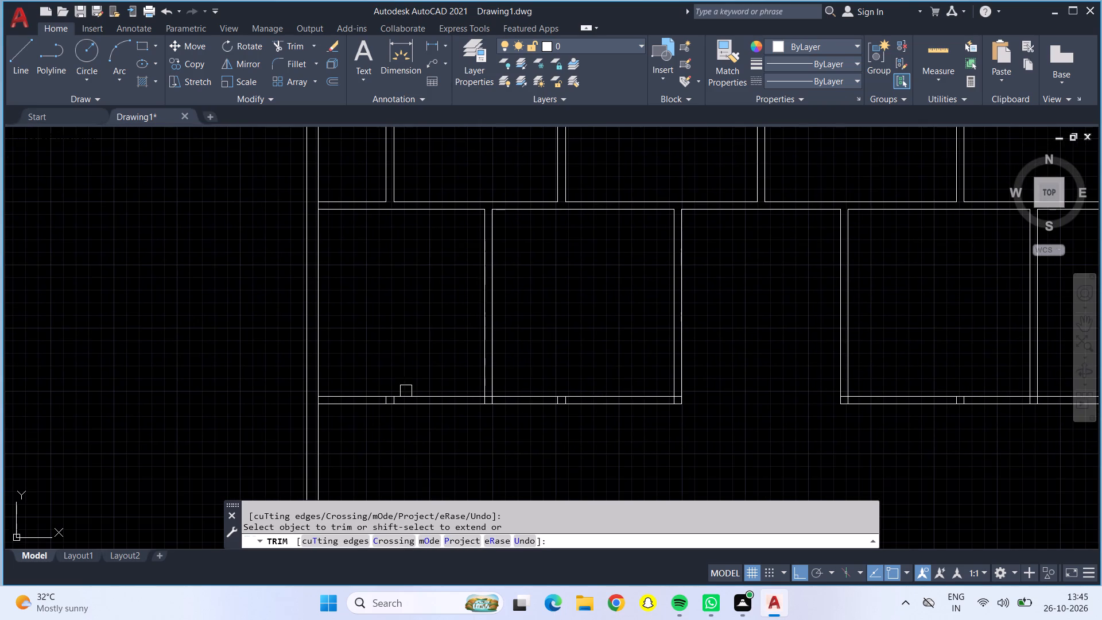
scroll(383, 415, up, 5)
drag(369, 250, 487, 261)
scroll(488, 259, down, 3)
scroll(713, 256, up, 5)
drag(686, 269, 835, 286)
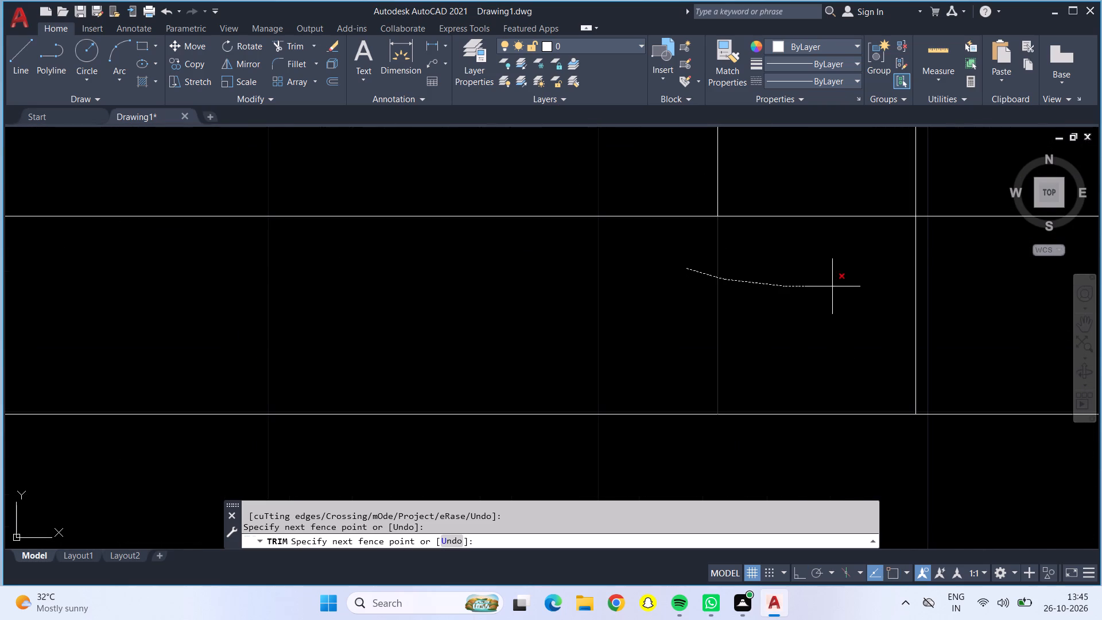
drag(835, 286, 817, 211)
Trim the second stub pair from the lower horizontal partition's left part, plus the overlapping lines at its corner with the second middle-row partition.
scroll(820, 212, down, 3)
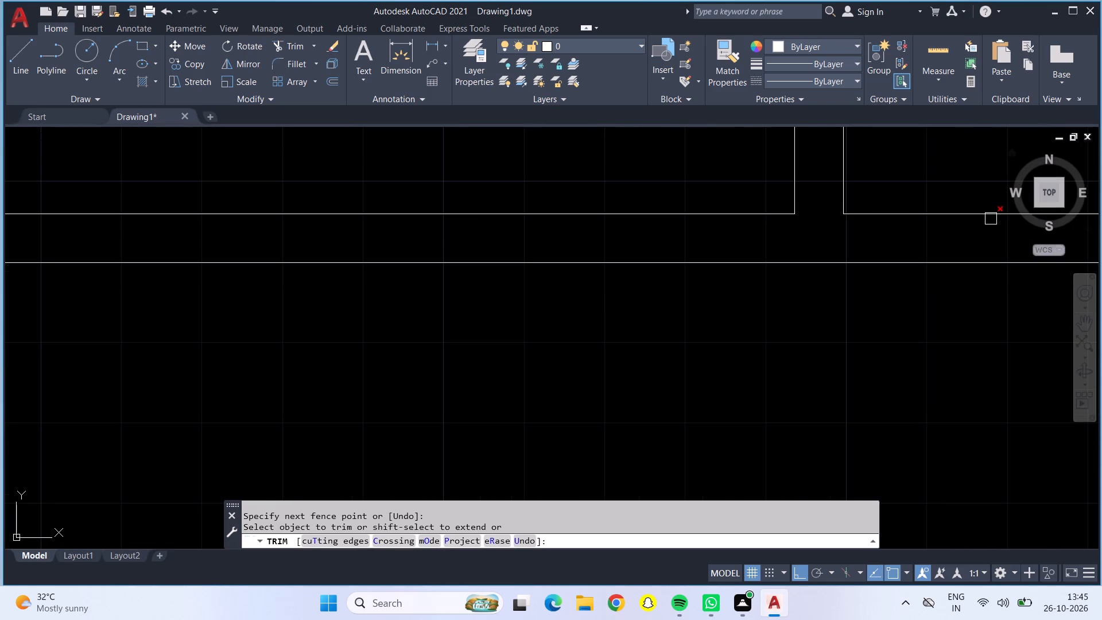
middle_drag(991, 228, 245, 311)
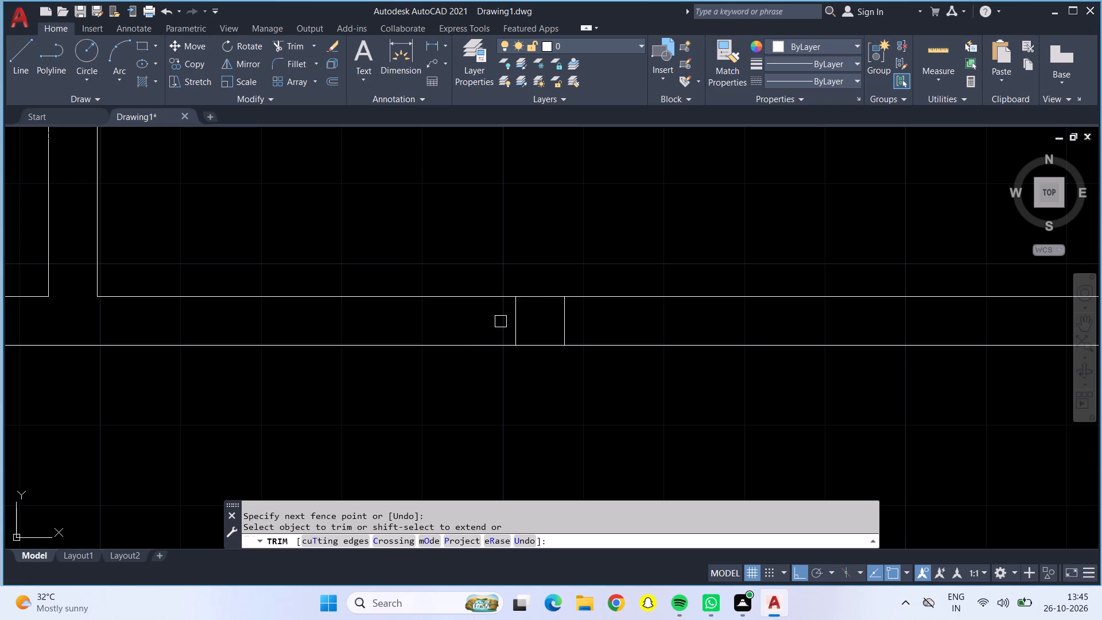
drag(495, 320, 500, 317)
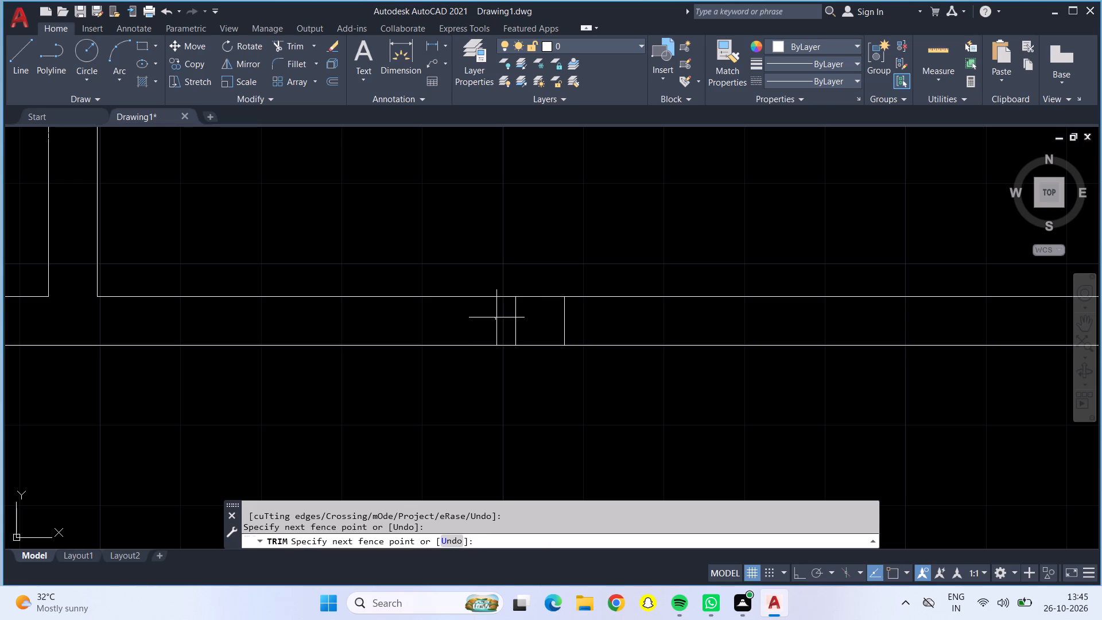
drag(500, 317, 593, 323)
scroll(589, 322, down, 4)
scroll(686, 325, up, 3)
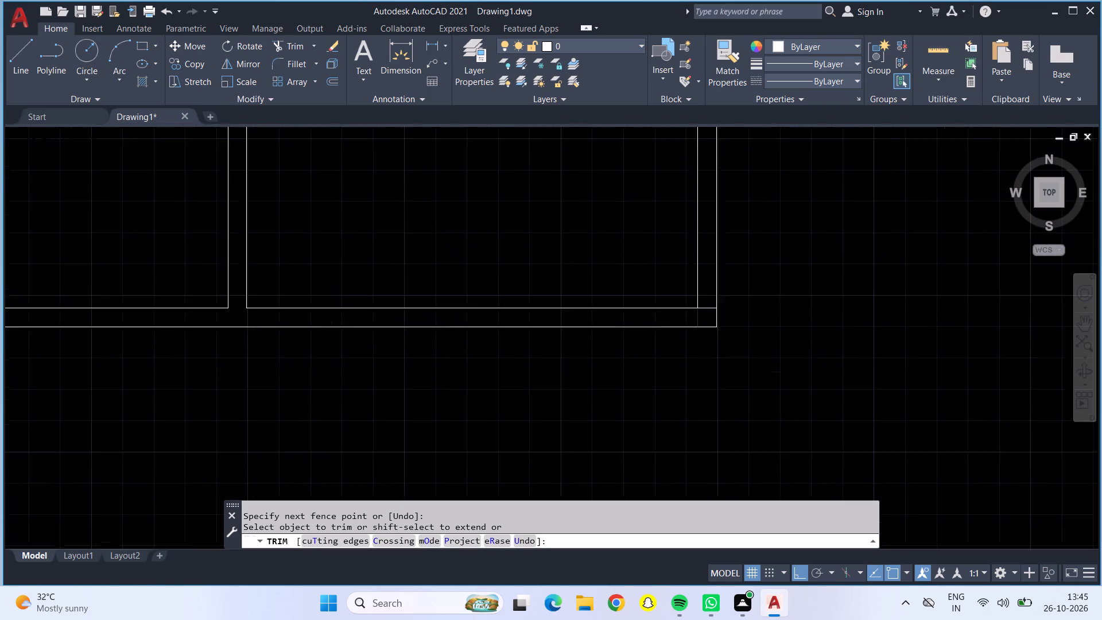
scroll(716, 303, up, 2)
drag(716, 269, 720, 299)
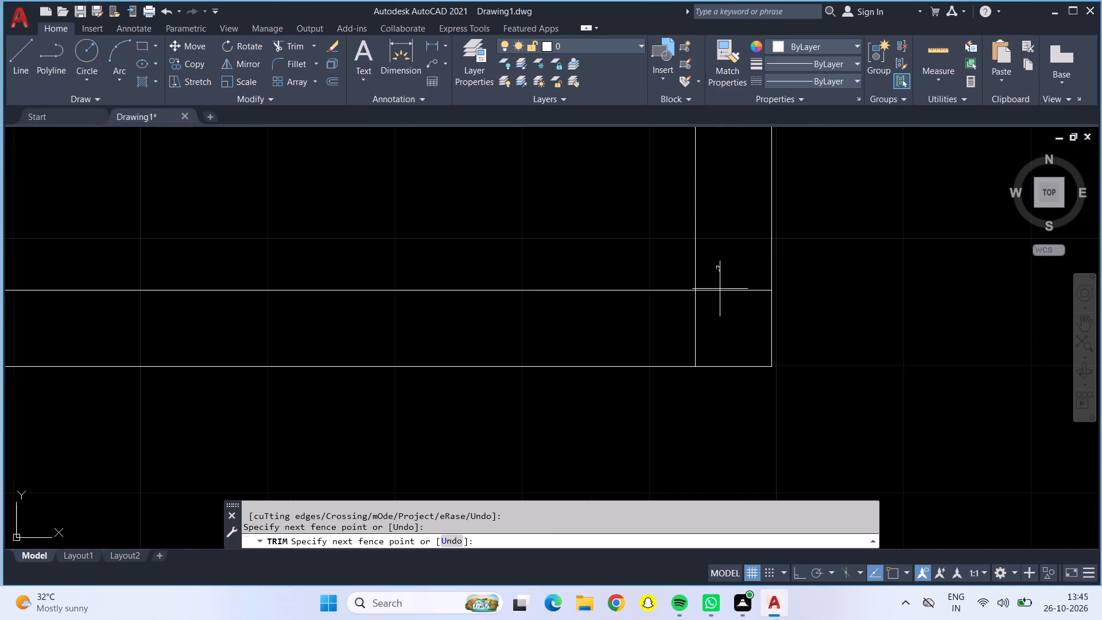
drag(720, 299, 664, 321)
Trim the overlapping lines at the third middle-row partition's lower corner, plus the adjacent stub pair in the lower horizontal partition's right part.
scroll(677, 319, down, 4)
middle_drag(845, 312, 475, 268)
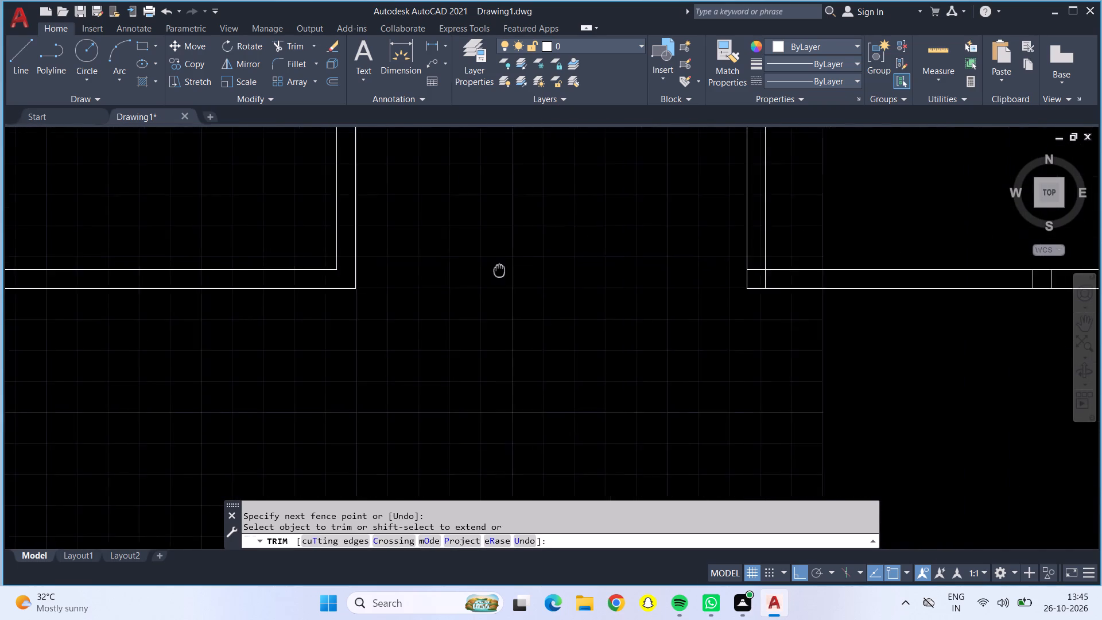
middle_drag(475, 268, 423, 268)
scroll(660, 277, up, 3)
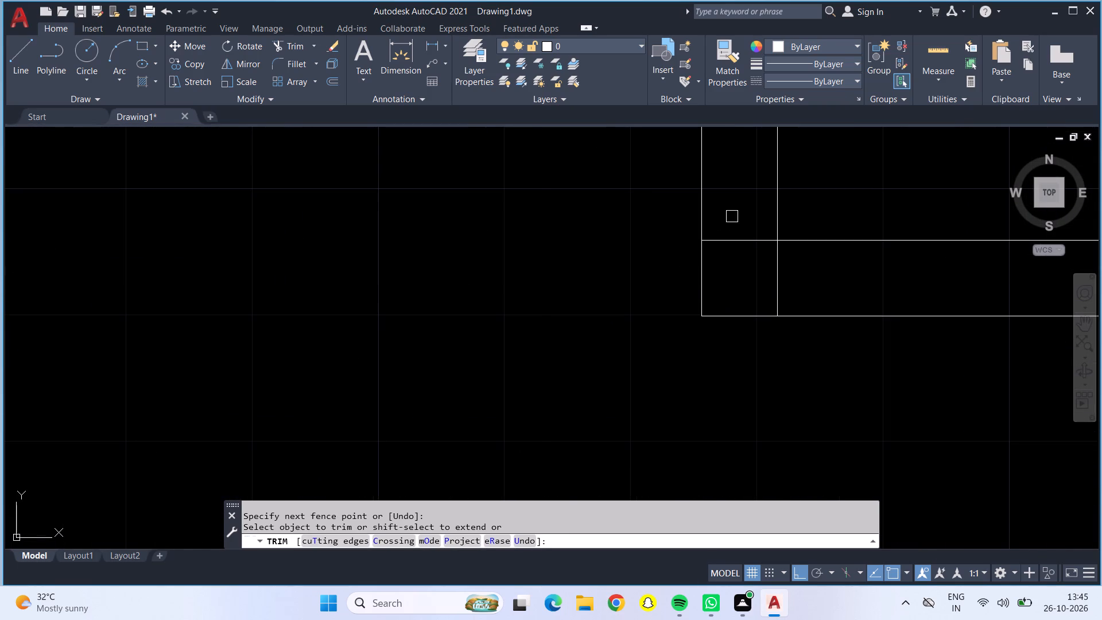
drag(732, 215, 797, 270)
scroll(789, 273, down, 3)
middle_drag(797, 354, 223, 430)
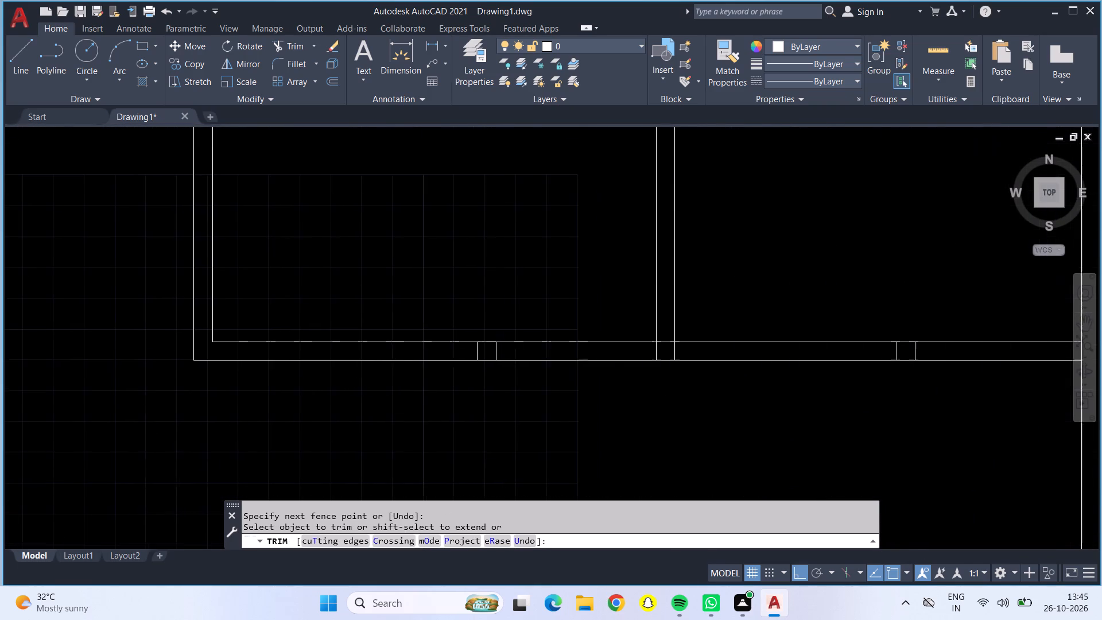
scroll(510, 347, up, 2)
drag(395, 358, 462, 361)
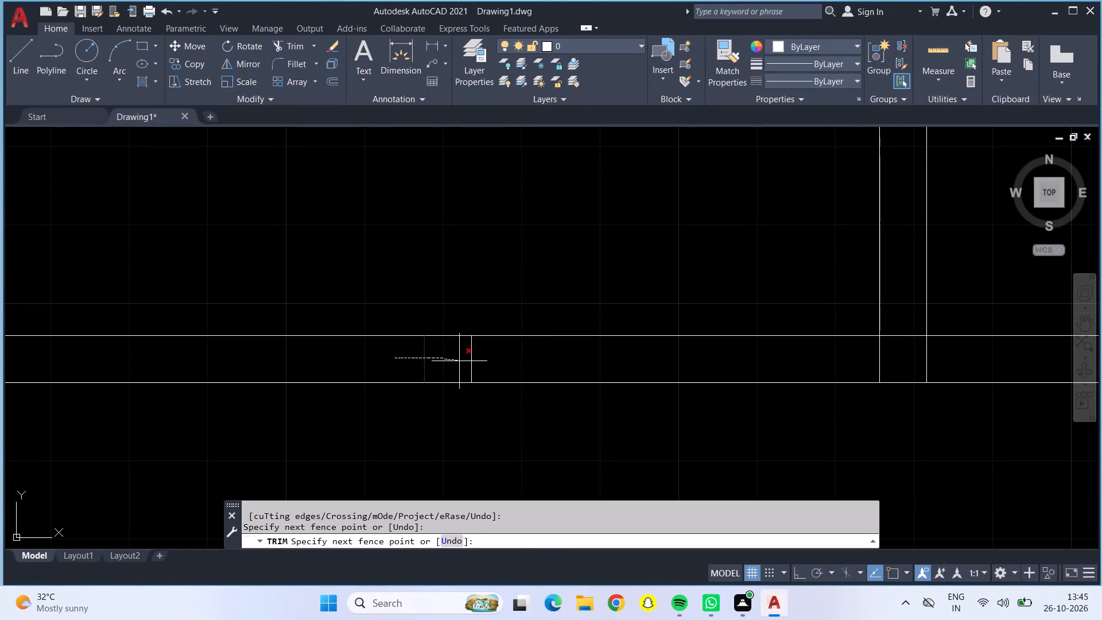
drag(462, 361, 488, 363)
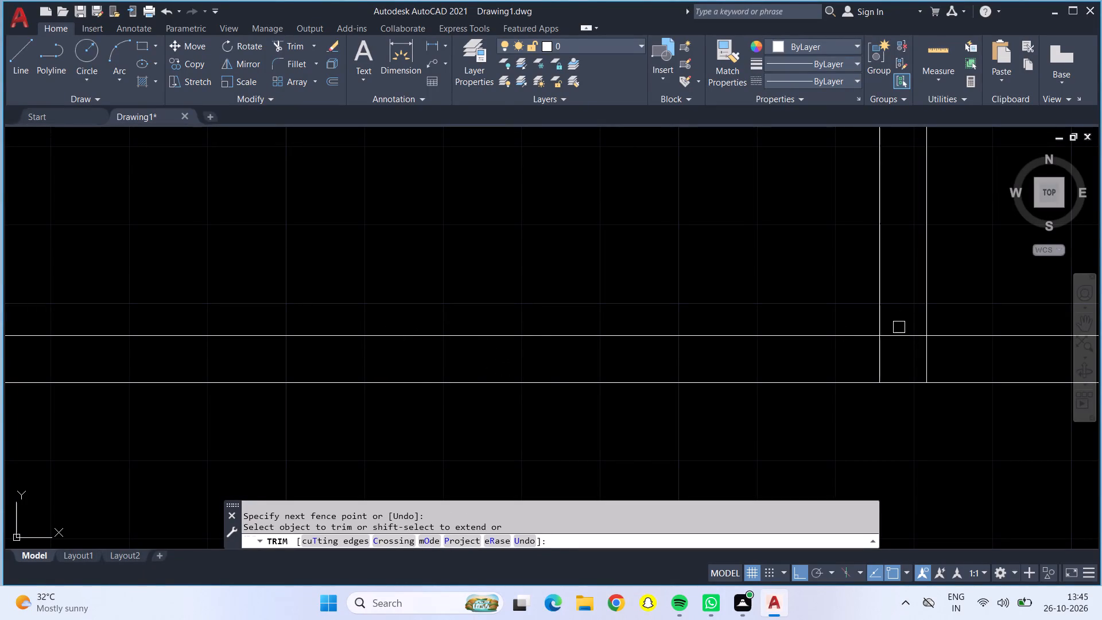
Trim the lower horizontal partition's junction with the fourth middle-row partition, plus the last stub pair near the right outer wall.
click(901, 333)
drag(876, 362, 887, 362)
click(925, 361)
scroll(927, 359, down, 2)
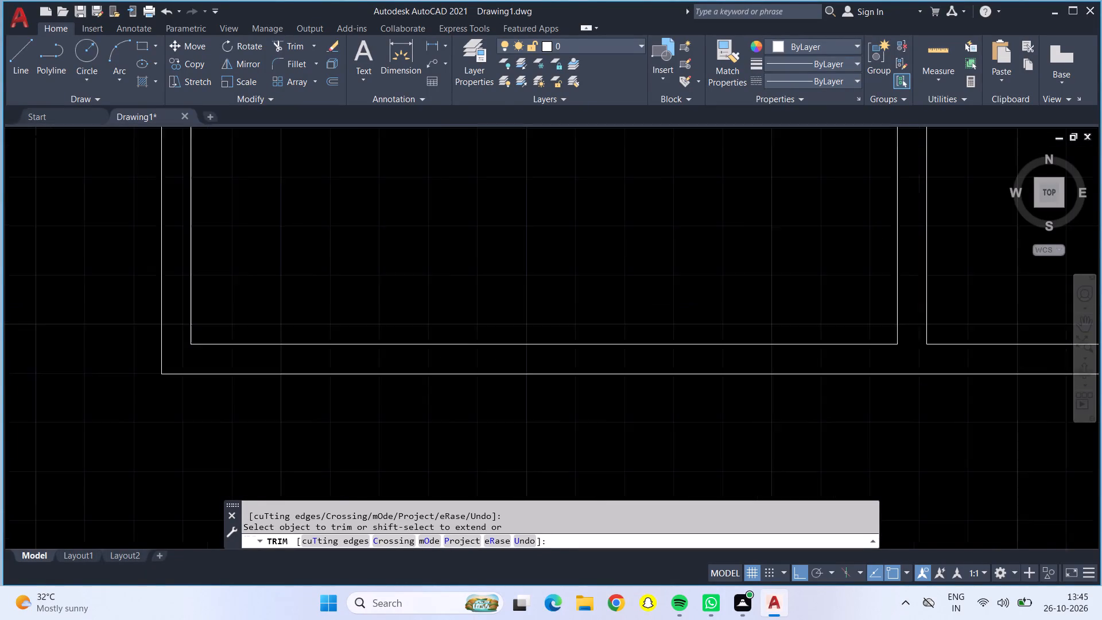
middle_drag(941, 397, 445, 401)
scroll(670, 363, up, 2)
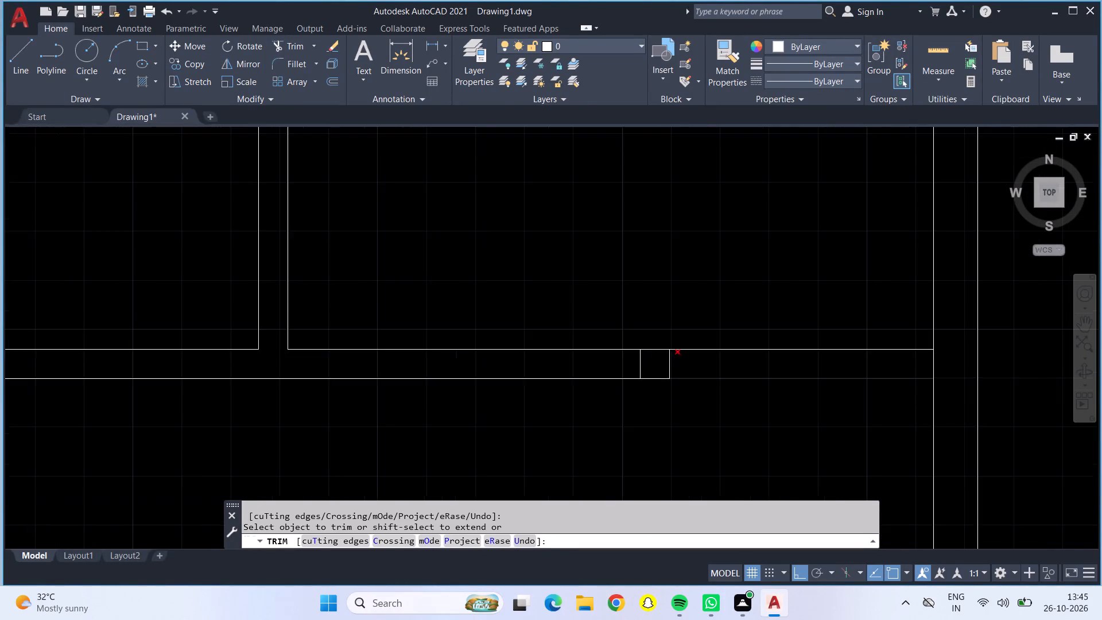
scroll(666, 361, up, 2)
drag(731, 359, 424, 382)
scroll(440, 391, down, 4)
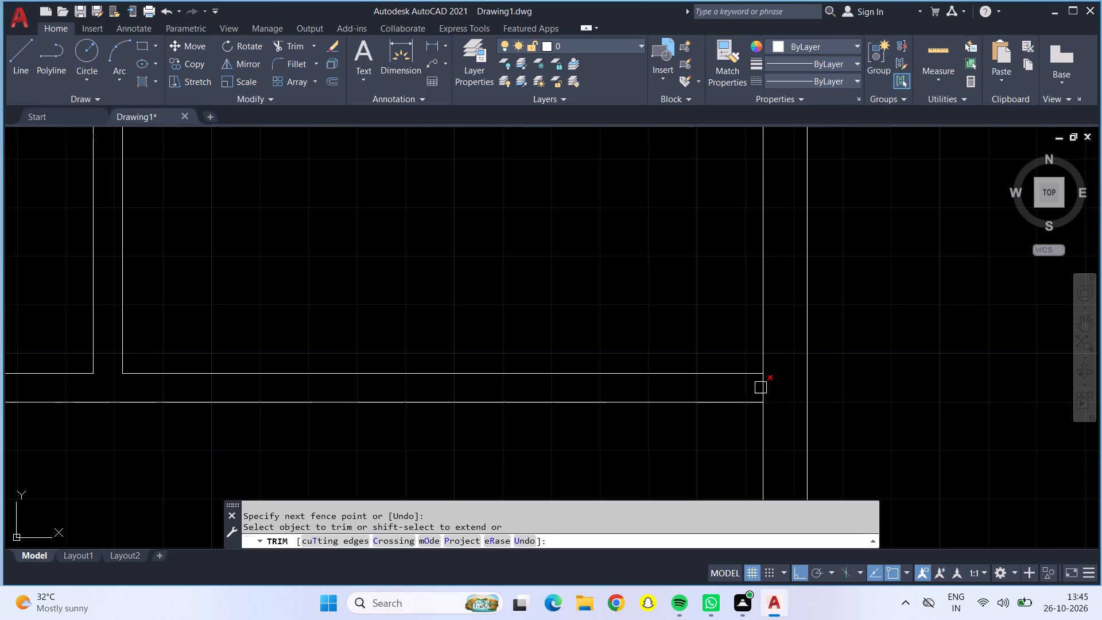
Trim the right outer wall's inner line where the lower horizontal partition meets it.
scroll(760, 387, up, 4)
click(771, 387)
scroll(771, 387, down, 9)
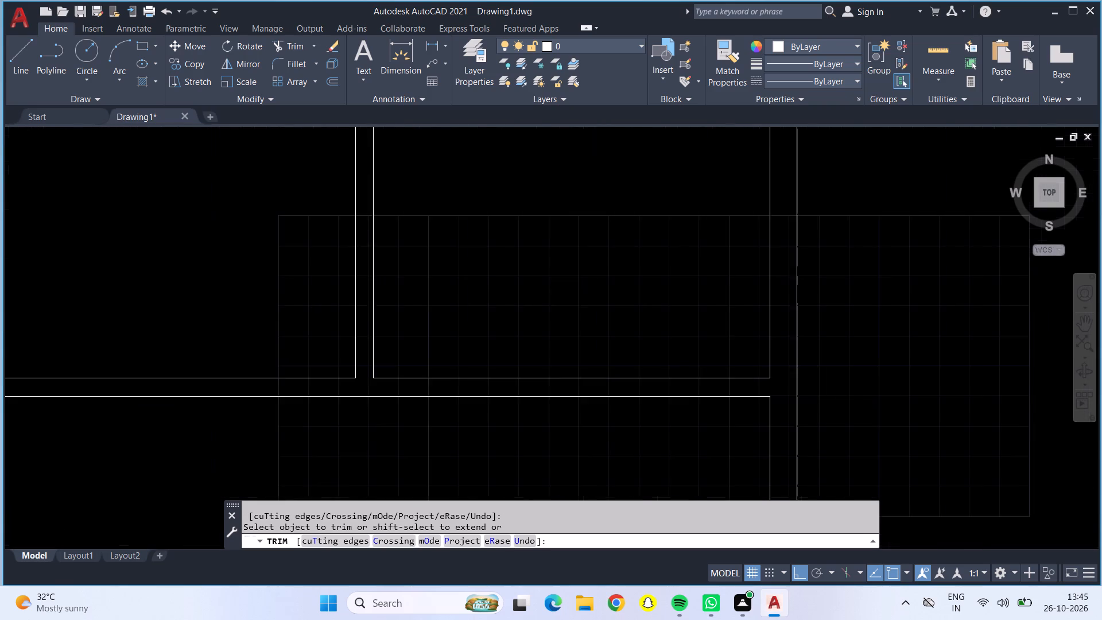
scroll(630, 332, down, 1)
middle_drag(436, 320, 527, 359)
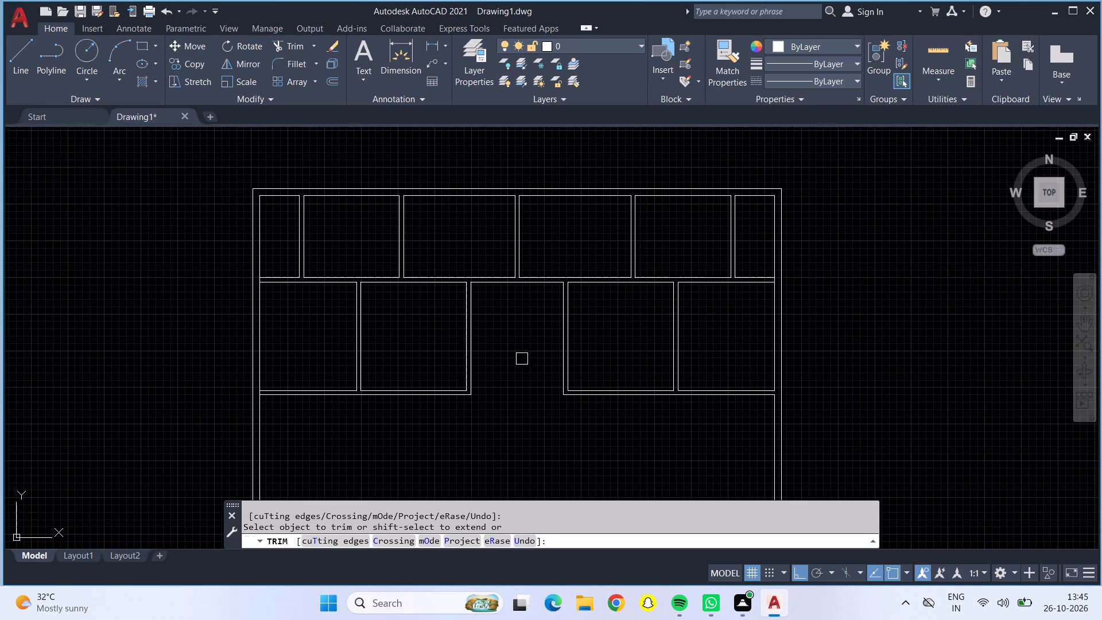
key(Escape)
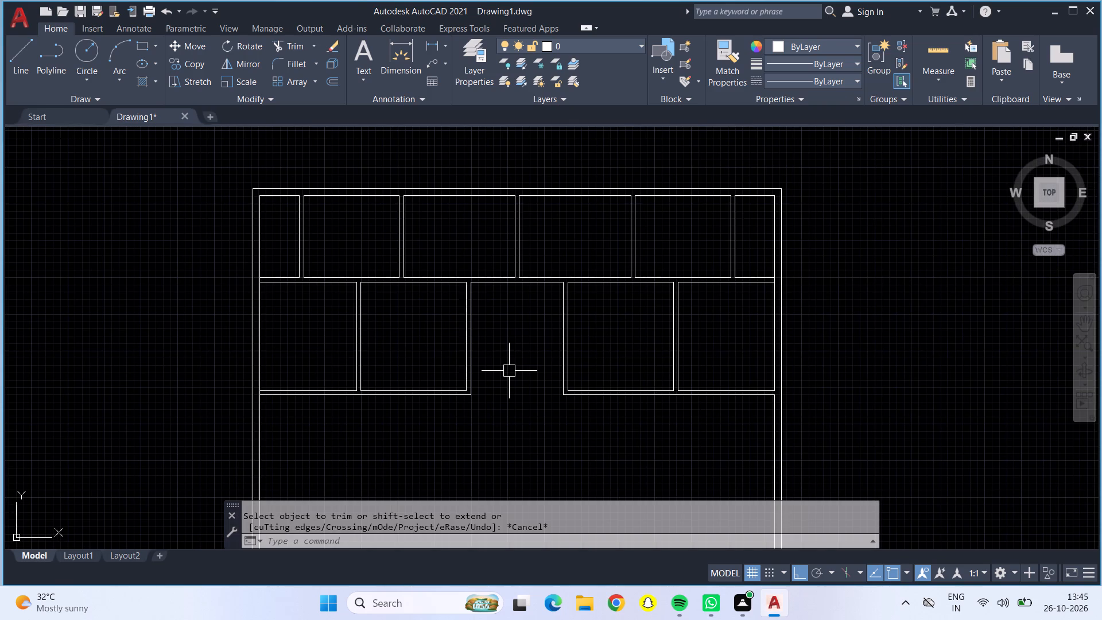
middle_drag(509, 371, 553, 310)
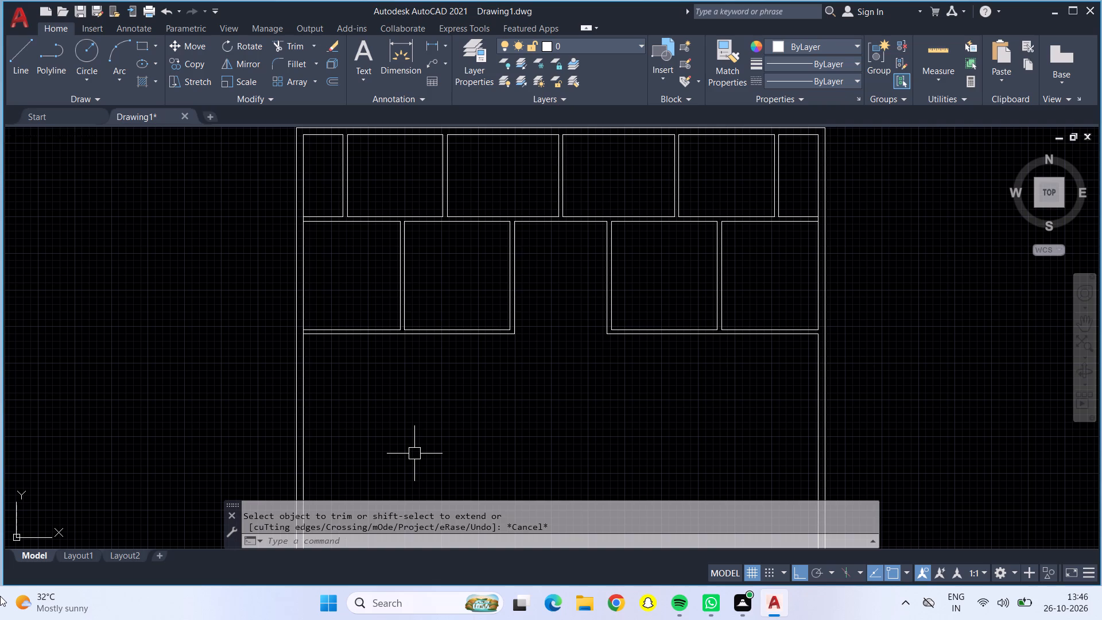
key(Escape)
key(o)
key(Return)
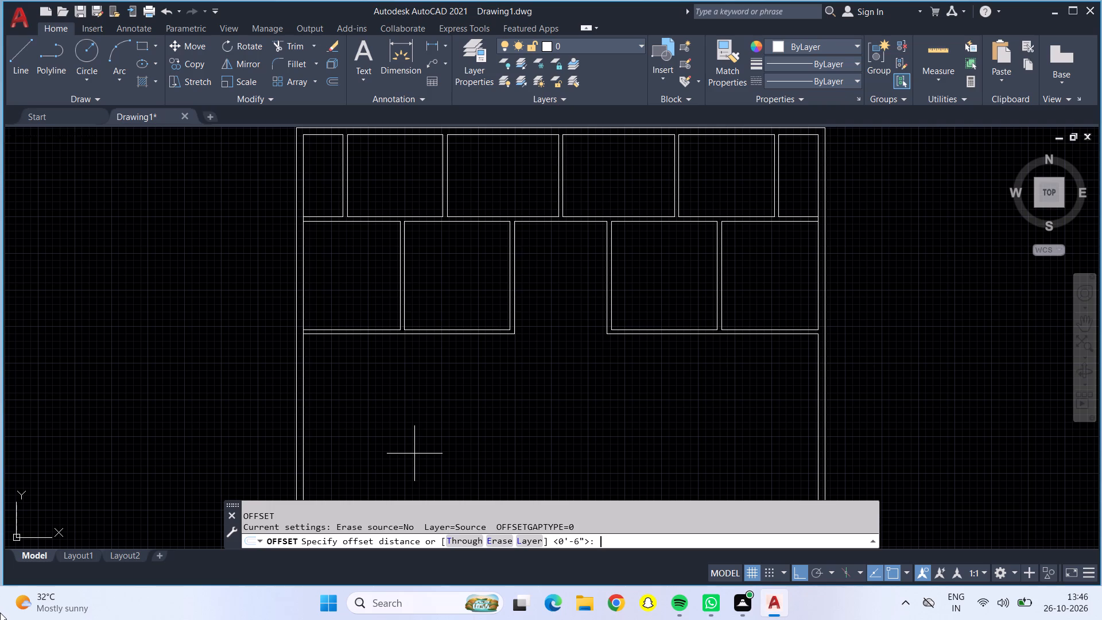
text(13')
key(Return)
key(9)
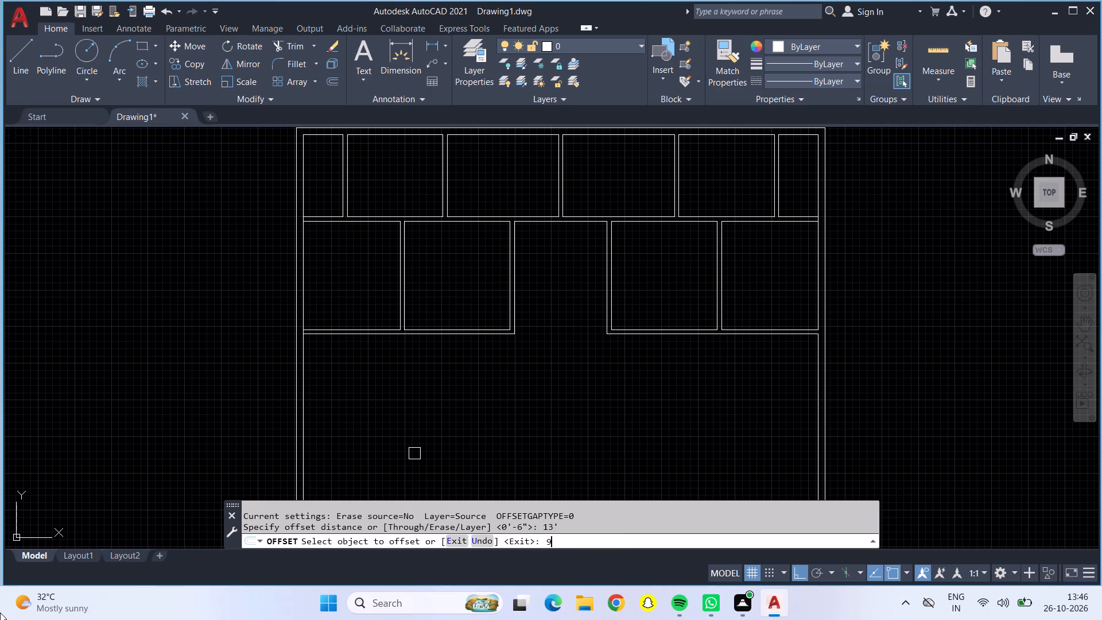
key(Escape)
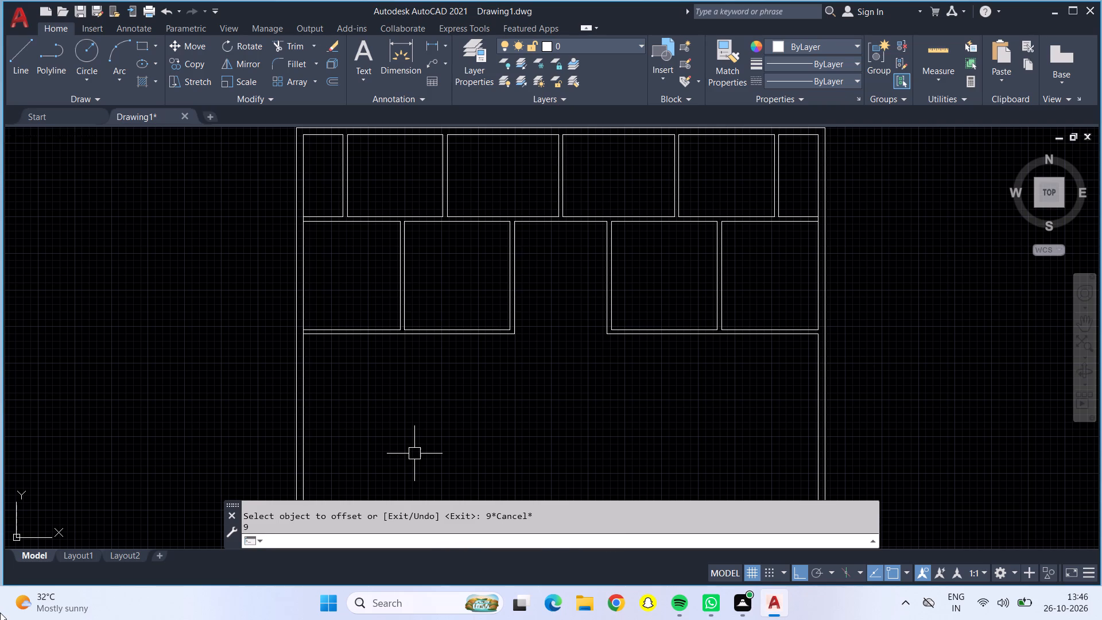
Offset the lower edge of both the left and right parts of the lower horizontal partition 13'9" downward.
key(o)
key(Return)
text(13'9")
key(Return)
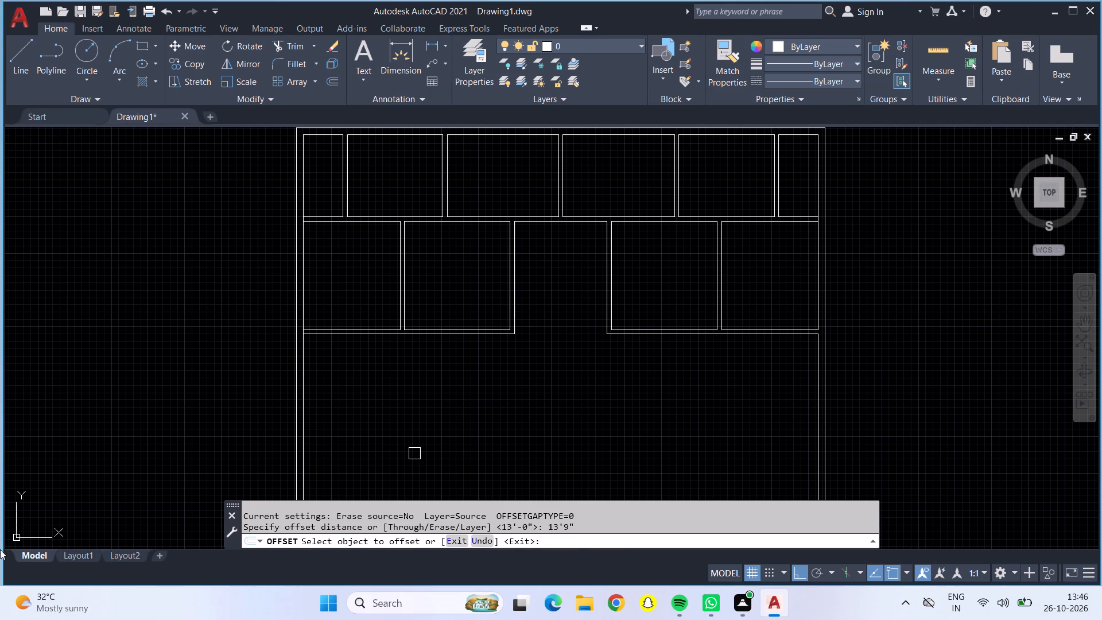
click(475, 334)
drag(480, 390, 486, 398)
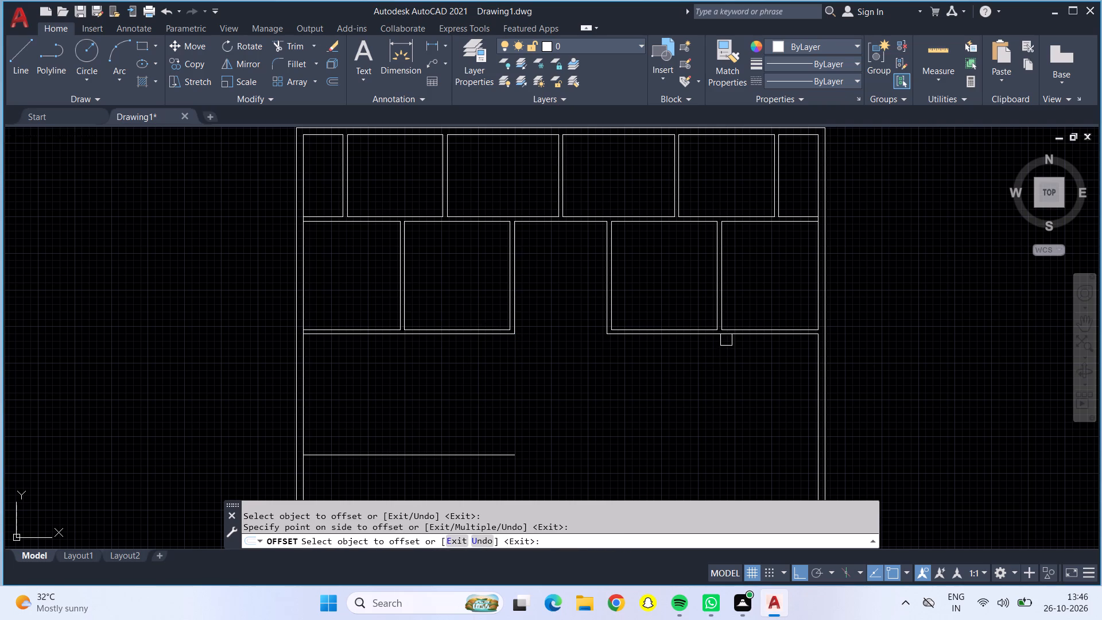
click(723, 336)
click(724, 395)
key(Escape)
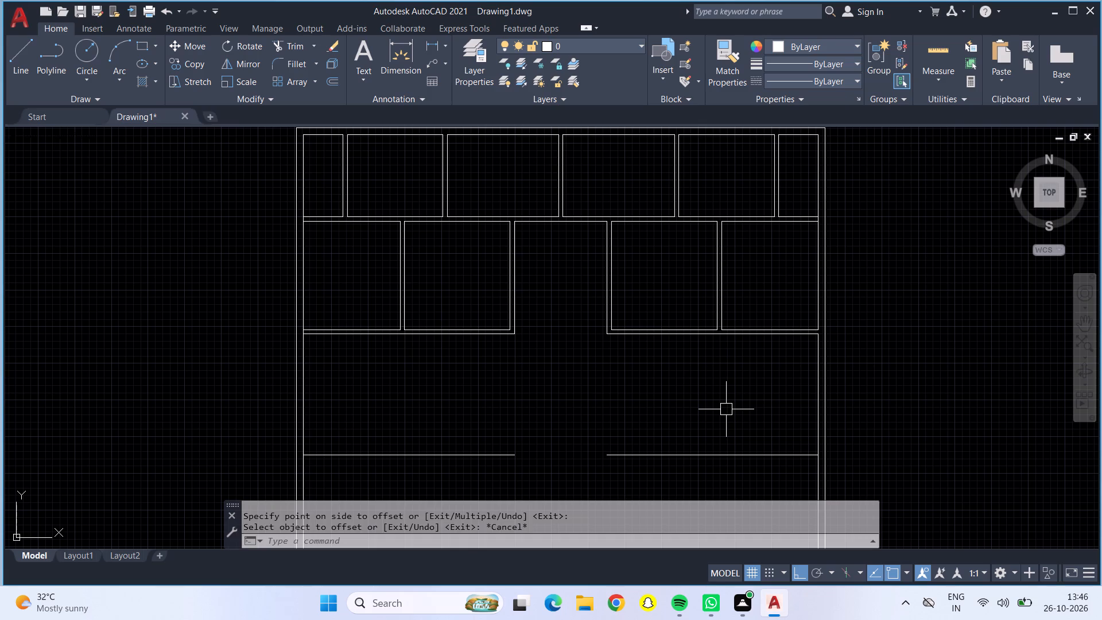
Offset both new horizontal lines 6" downward to form the left and right parts of another partition.
key(o)
key(Return)
text(6")
key(Return)
click(716, 458)
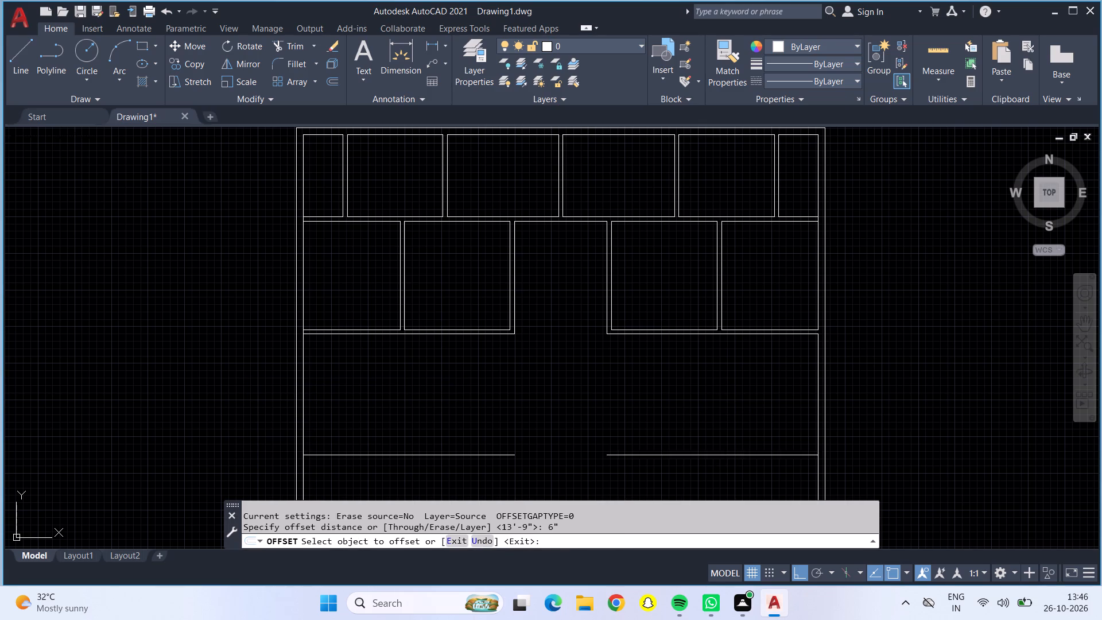
click(717, 493)
click(472, 459)
click(471, 478)
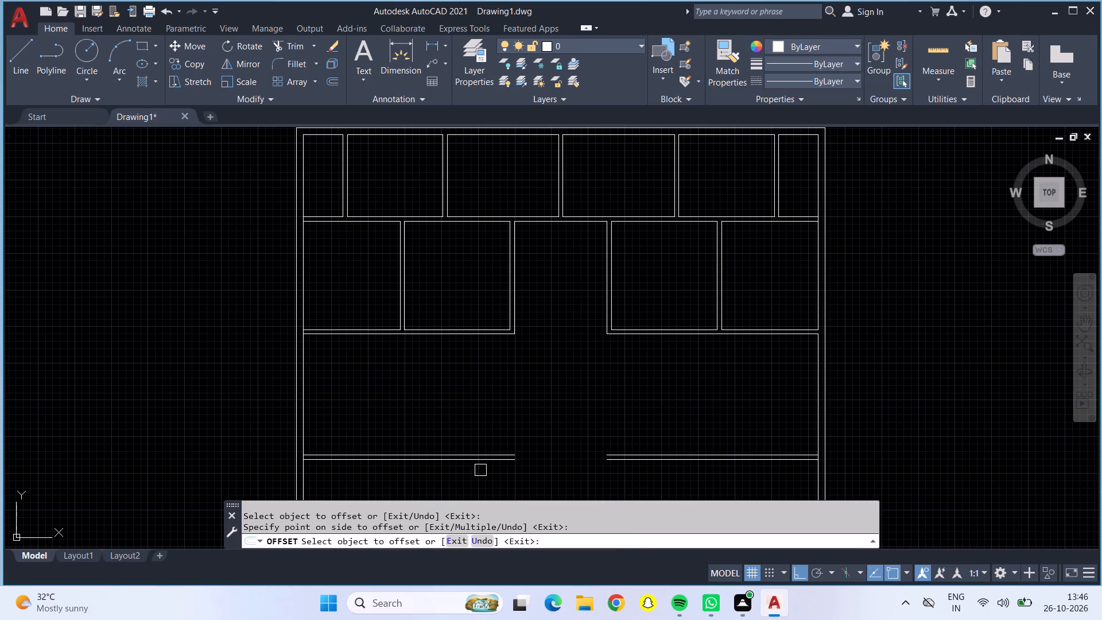
middle_drag(577, 460, 579, 375)
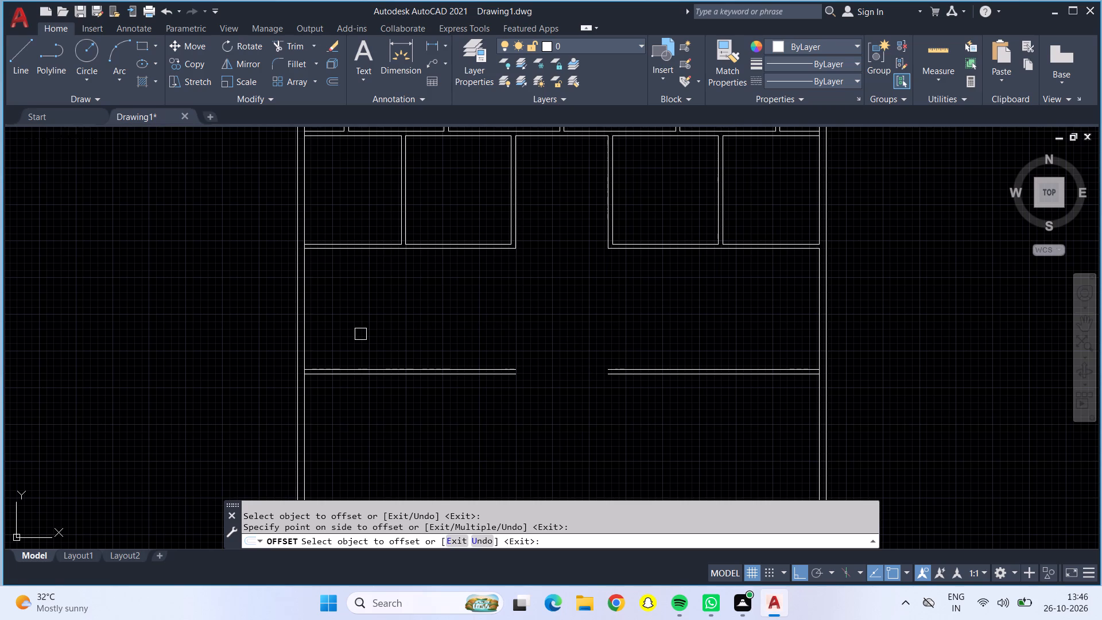
key(Escape)
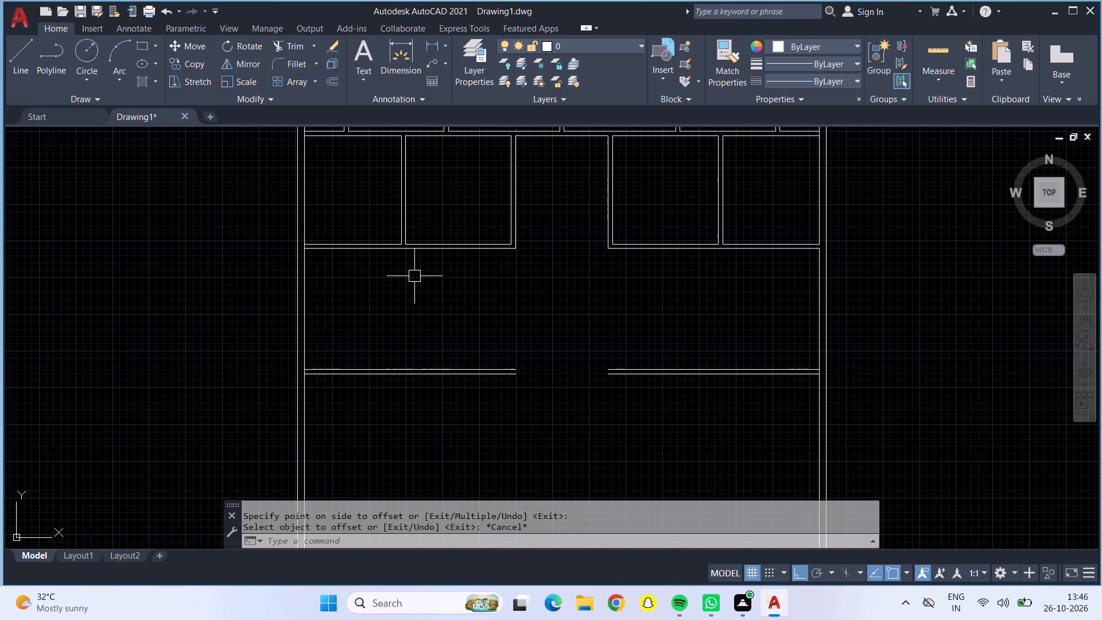
Start a line near the second middle-row partition's lower corner, beside the central opening.
click(18, 61)
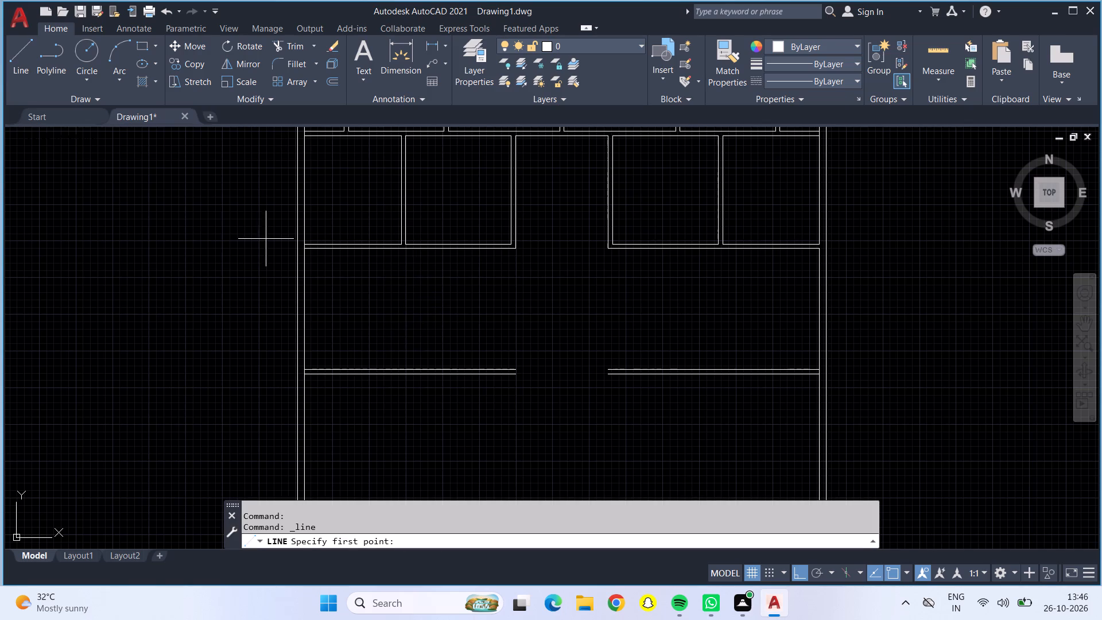
scroll(508, 250, up, 2)
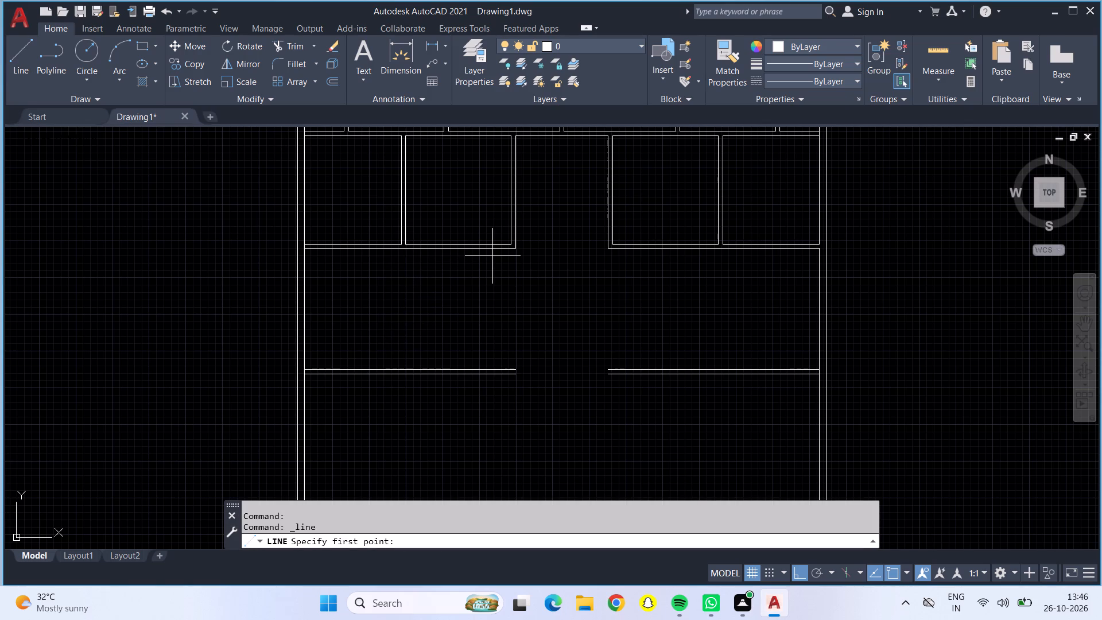
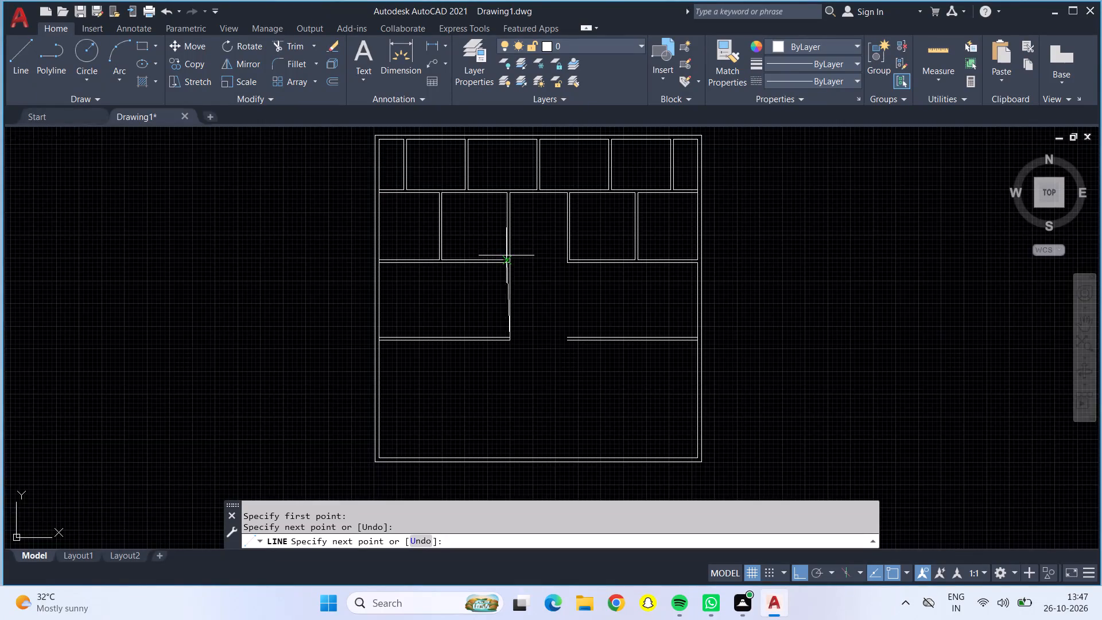
Draw the second face line of the partition left of the central opening, from the middle-row corner down to the new partition's lower edge.
scroll(506, 255, up, 3)
key(Escape)
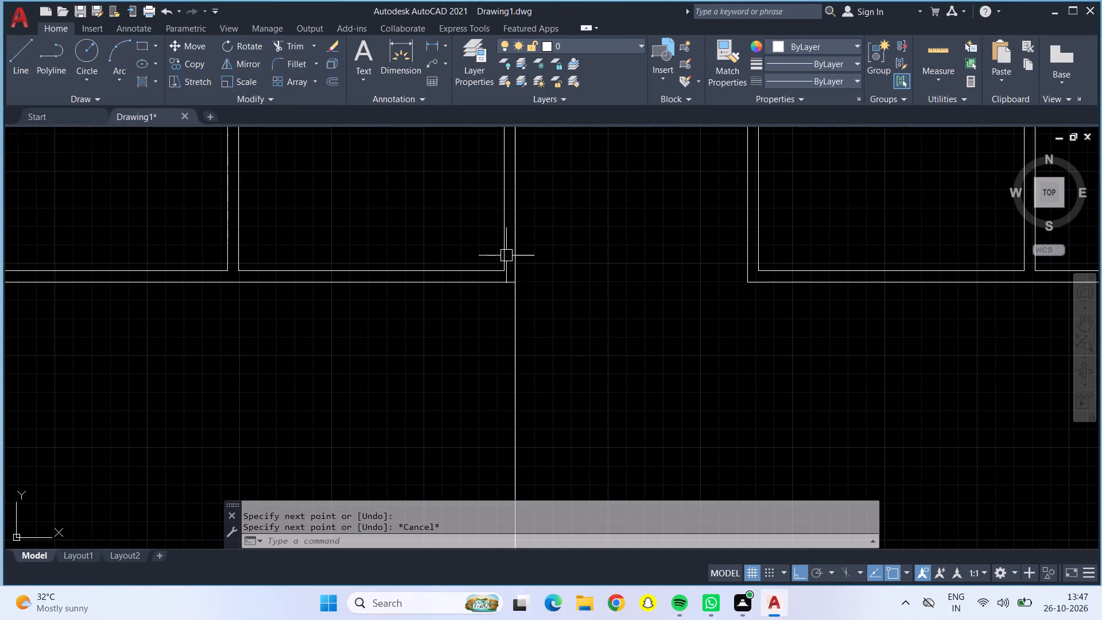
key(l)
key(Return)
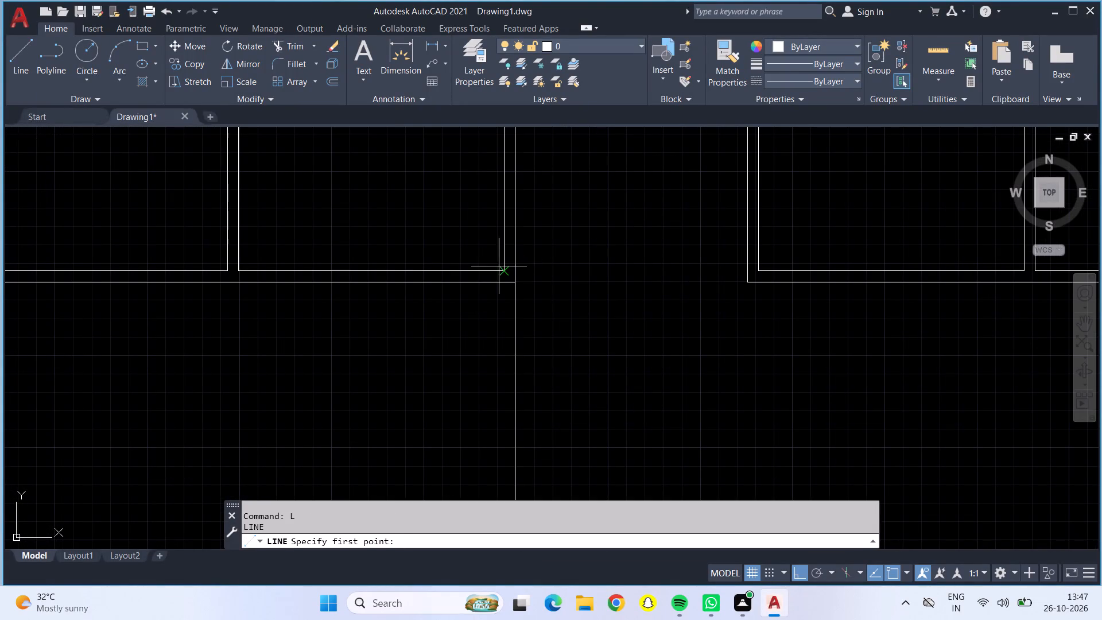
click(503, 273)
scroll(496, 357, down, 1)
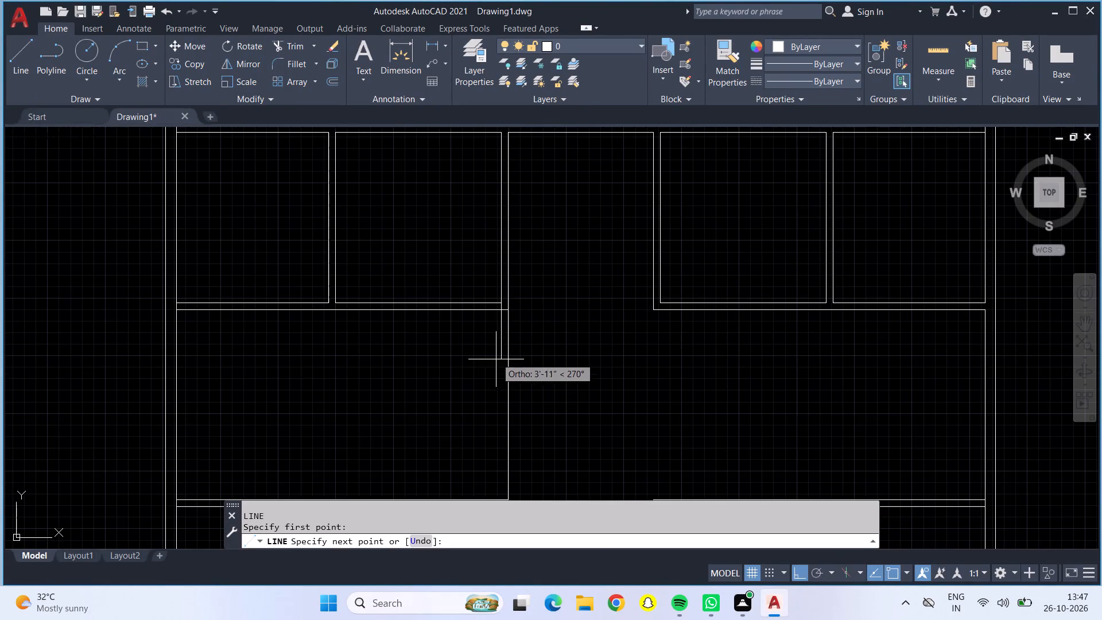
middle_drag(498, 389, 500, 317)
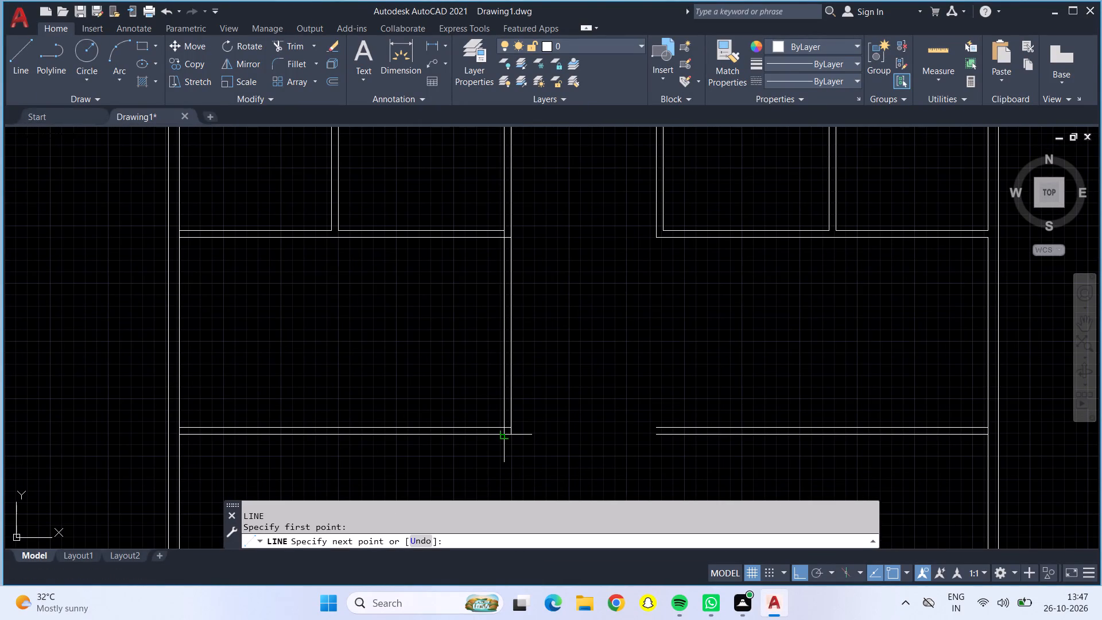
click(503, 437)
key(Return)
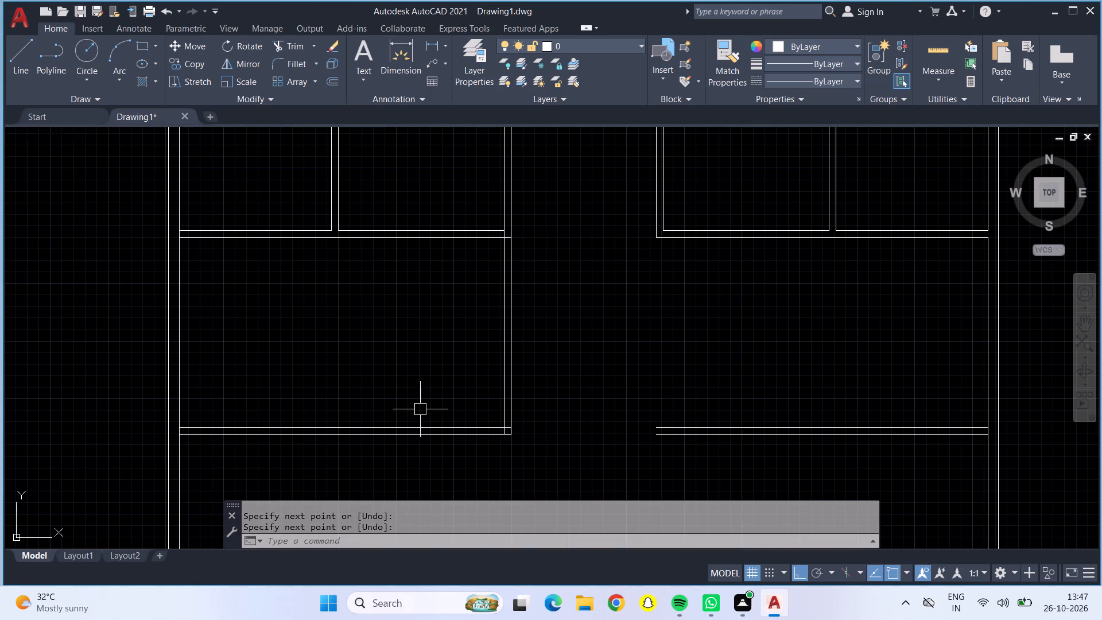
Draw both face lines of the partition right of the central opening, from the middle-row corner to the new partition's lower edge, closing its end.
click(11, 67)
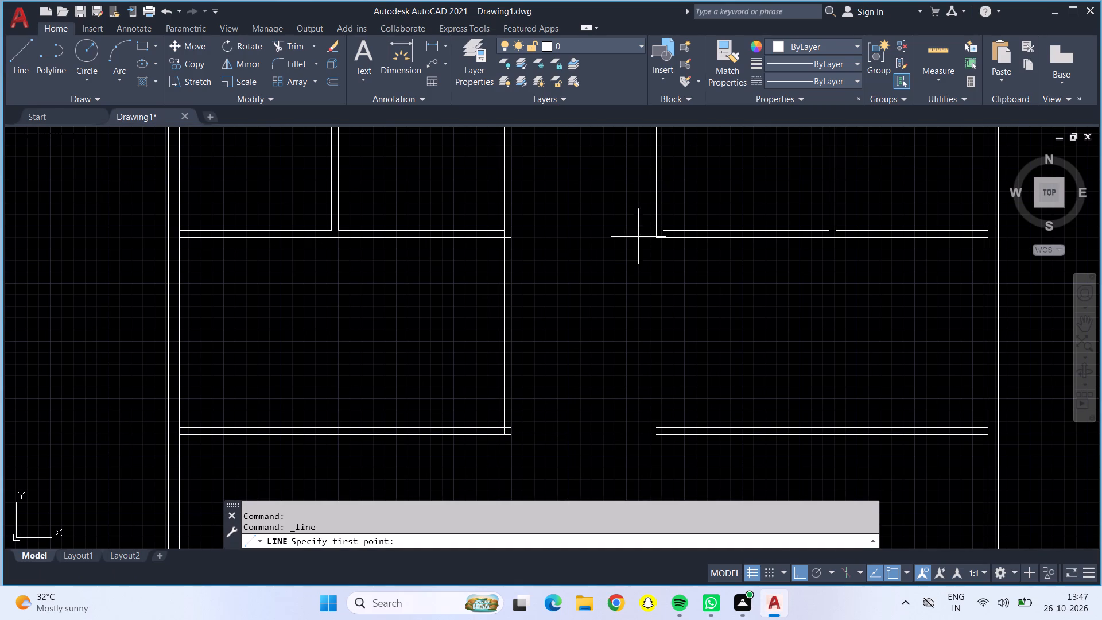
scroll(666, 224, up, 2)
scroll(666, 224, down, 1)
click(659, 233)
scroll(672, 327, down, 1)
scroll(662, 481, up, 3)
click(668, 445)
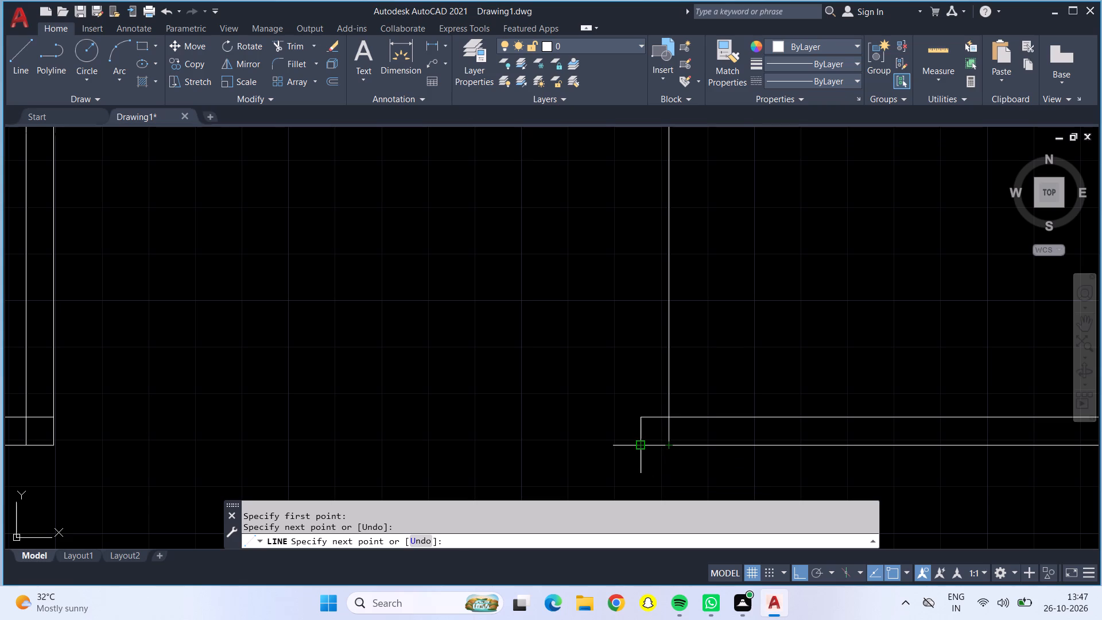
click(643, 449)
click(639, 417)
scroll(645, 358, down, 3)
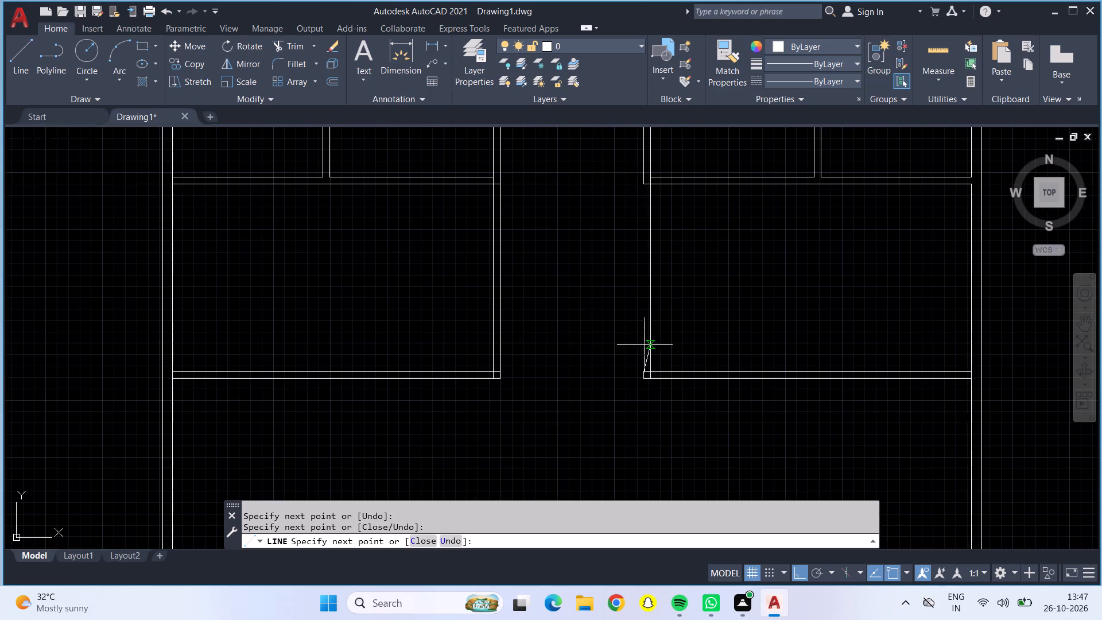
scroll(638, 180, up, 3)
click(658, 200)
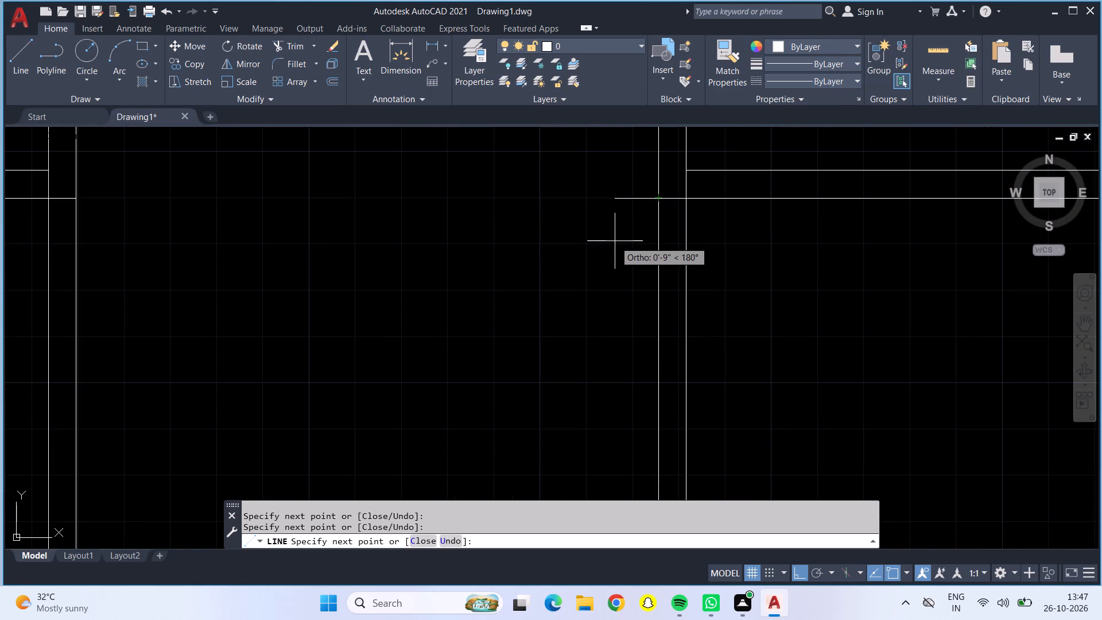
key(Return)
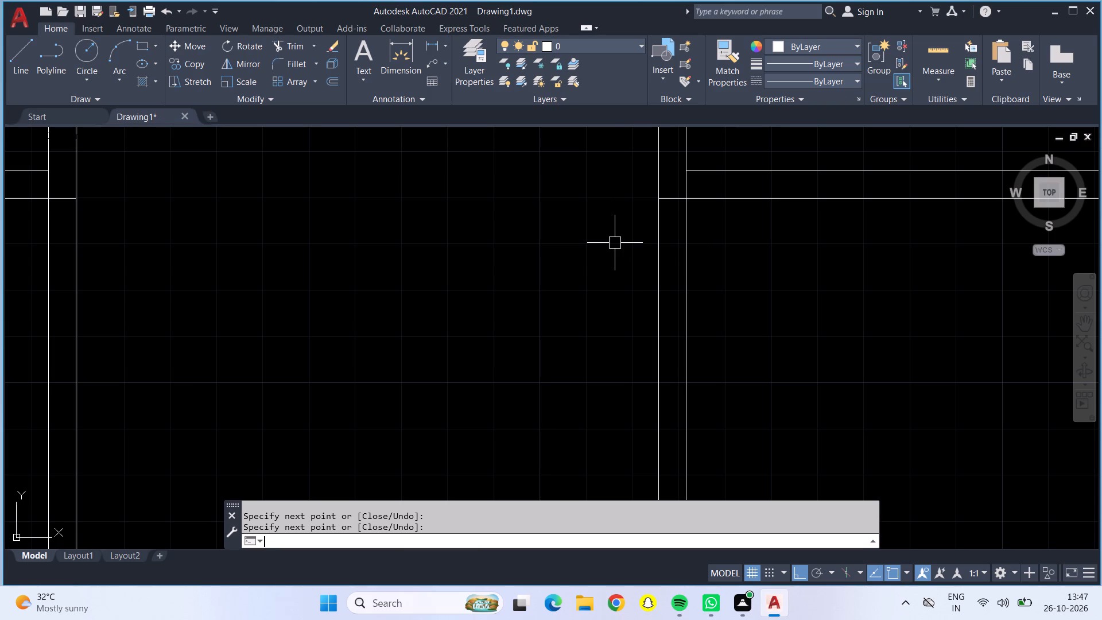
key(Escape)
key(Escape)
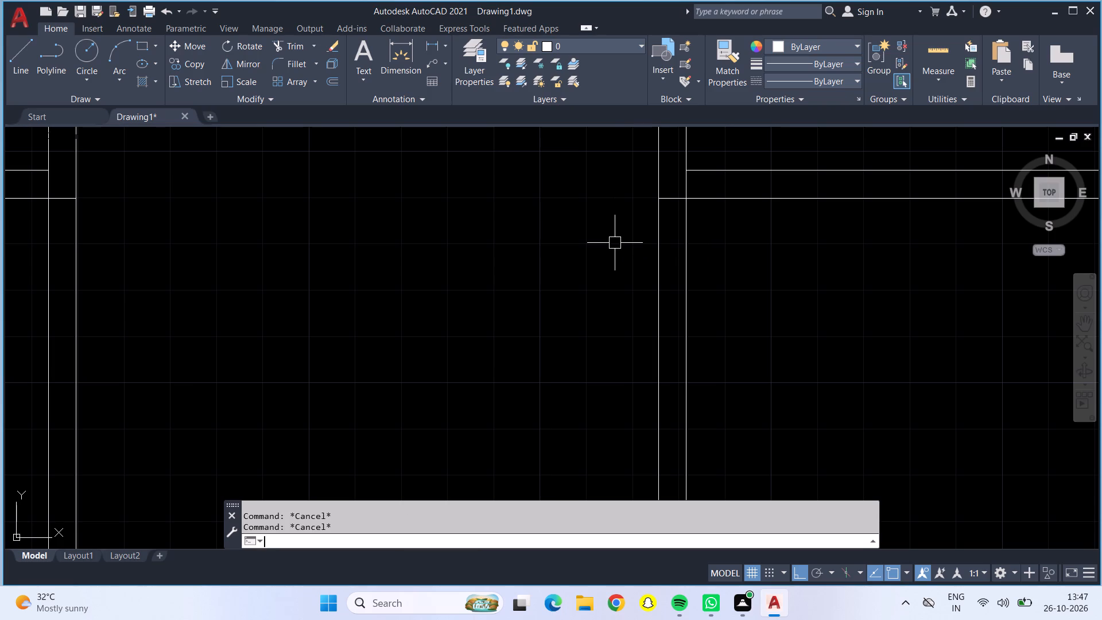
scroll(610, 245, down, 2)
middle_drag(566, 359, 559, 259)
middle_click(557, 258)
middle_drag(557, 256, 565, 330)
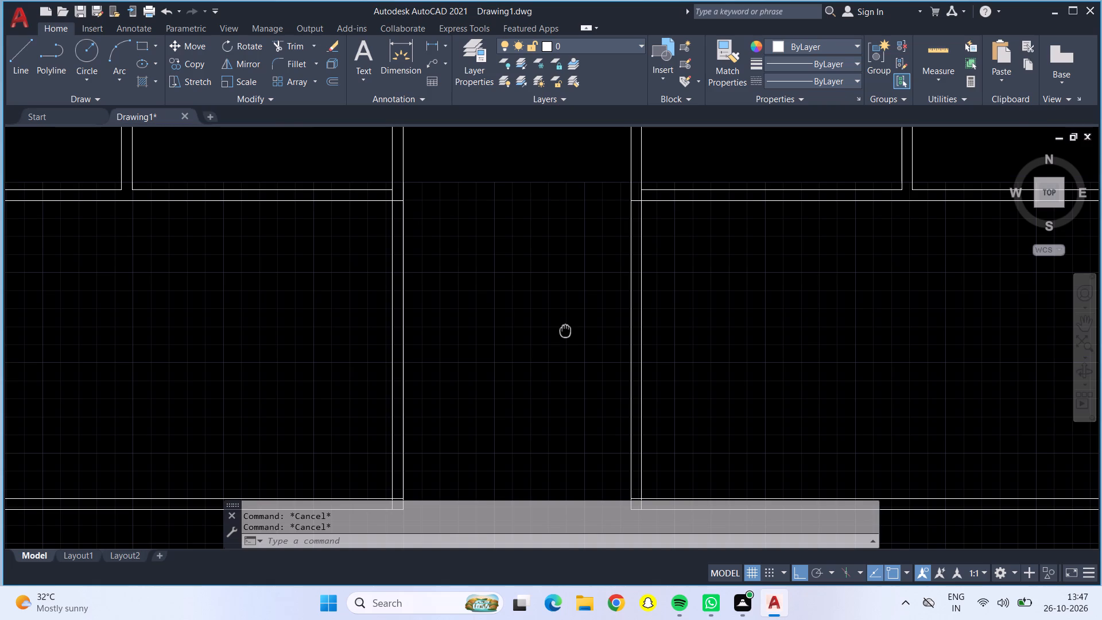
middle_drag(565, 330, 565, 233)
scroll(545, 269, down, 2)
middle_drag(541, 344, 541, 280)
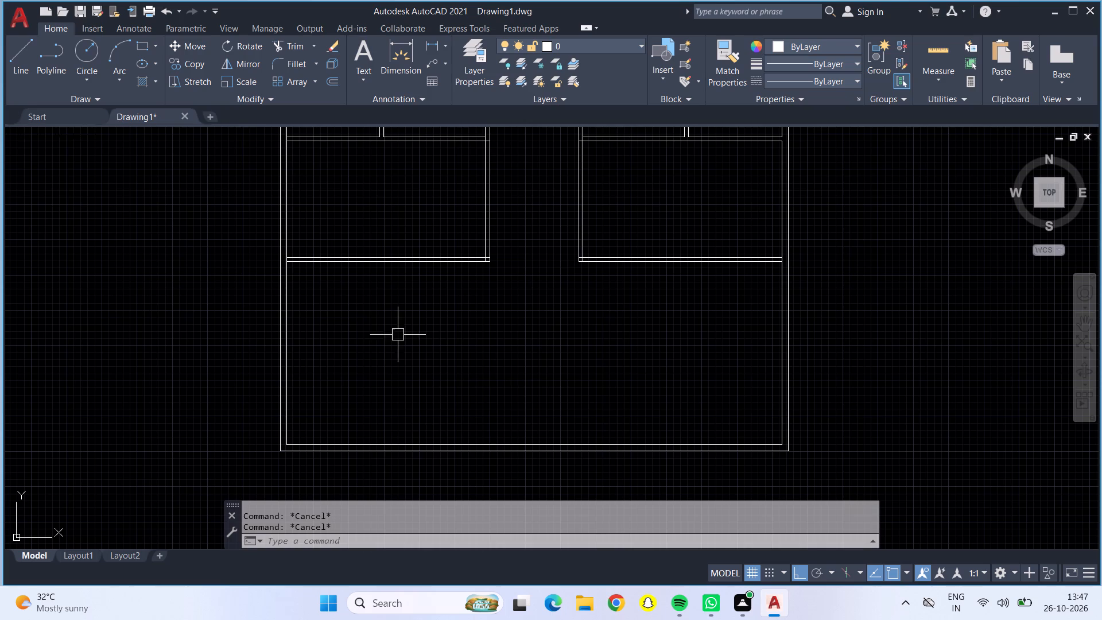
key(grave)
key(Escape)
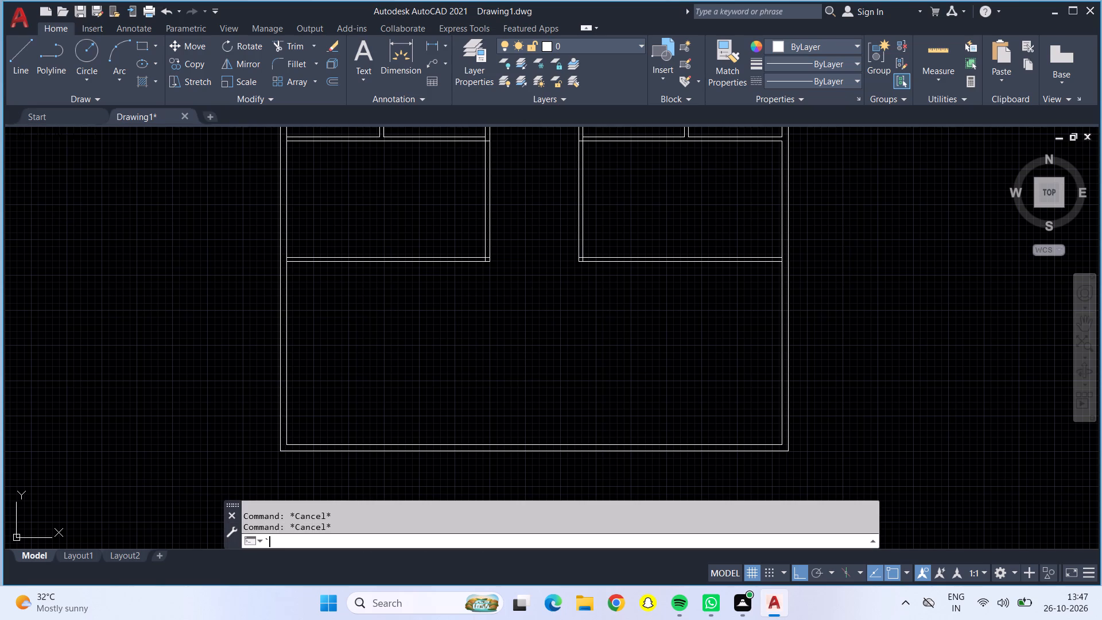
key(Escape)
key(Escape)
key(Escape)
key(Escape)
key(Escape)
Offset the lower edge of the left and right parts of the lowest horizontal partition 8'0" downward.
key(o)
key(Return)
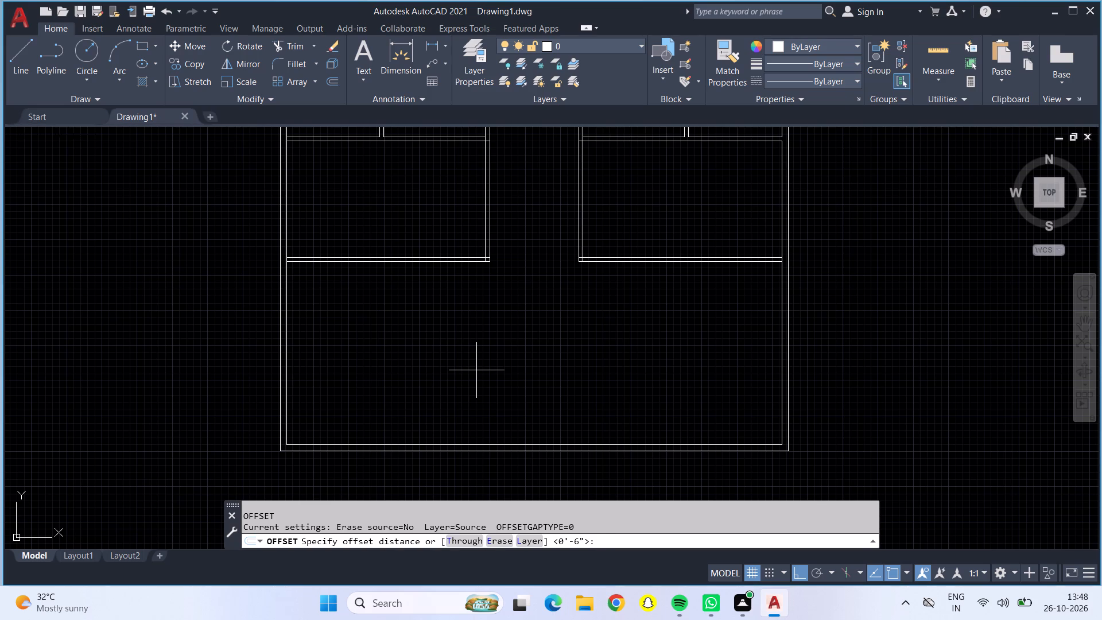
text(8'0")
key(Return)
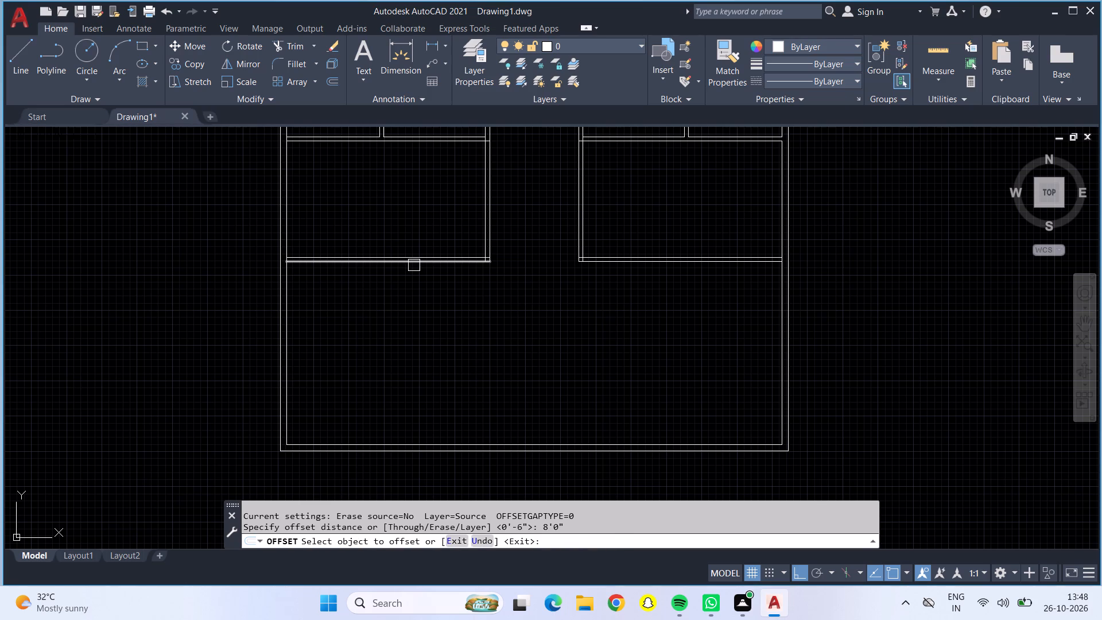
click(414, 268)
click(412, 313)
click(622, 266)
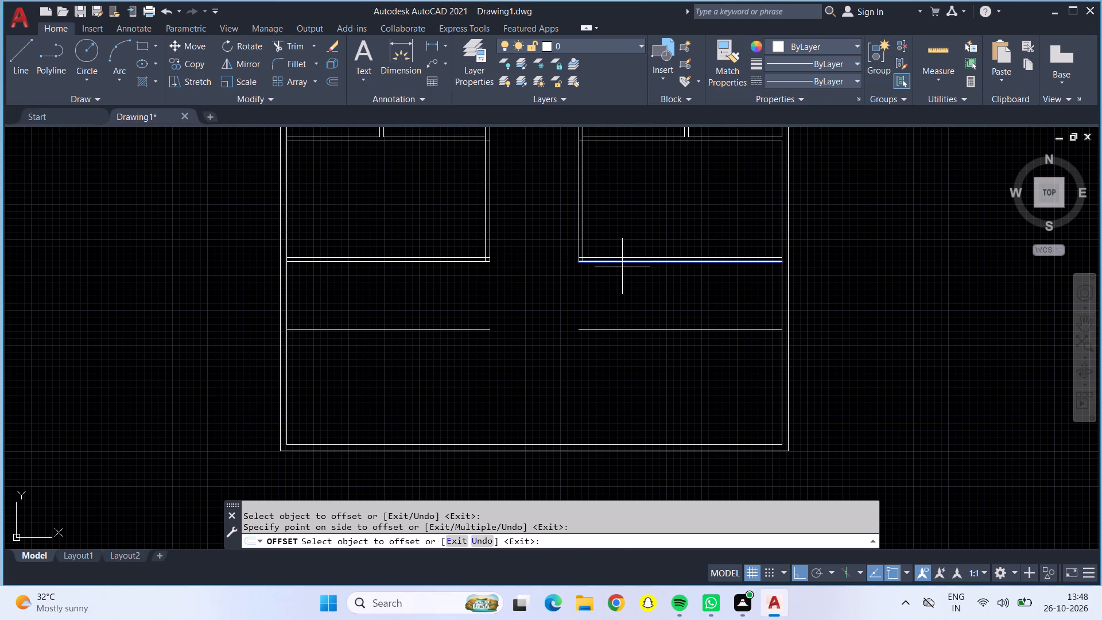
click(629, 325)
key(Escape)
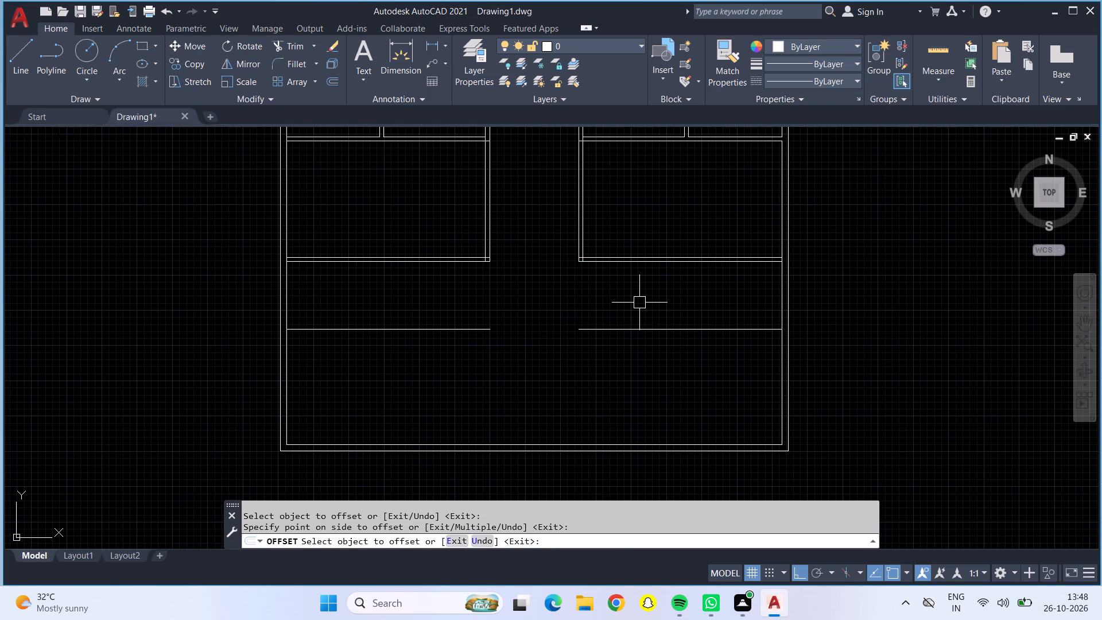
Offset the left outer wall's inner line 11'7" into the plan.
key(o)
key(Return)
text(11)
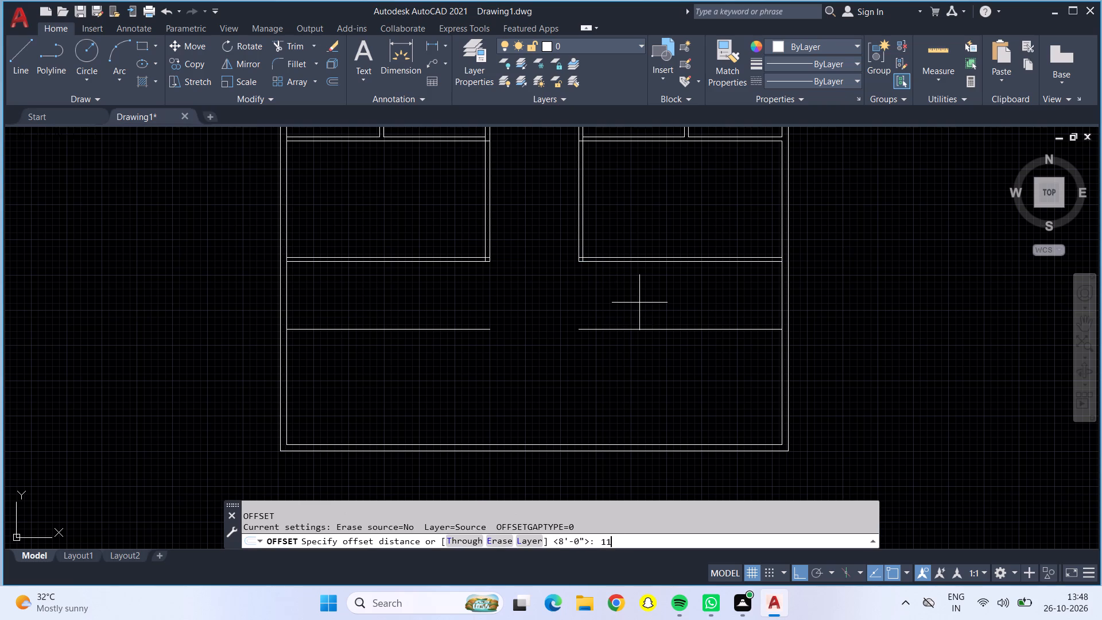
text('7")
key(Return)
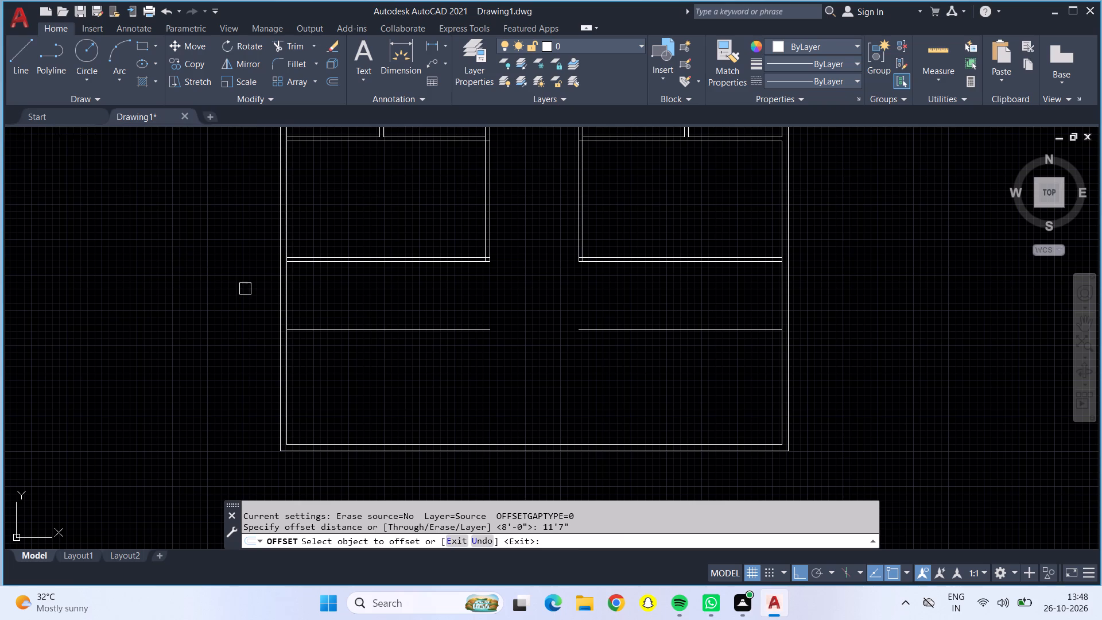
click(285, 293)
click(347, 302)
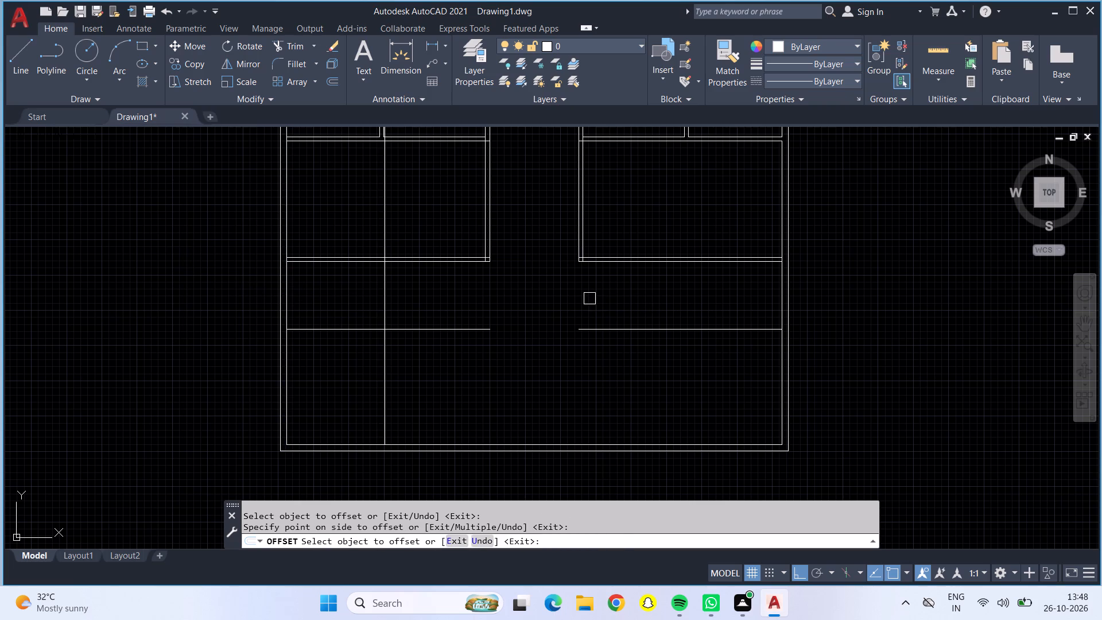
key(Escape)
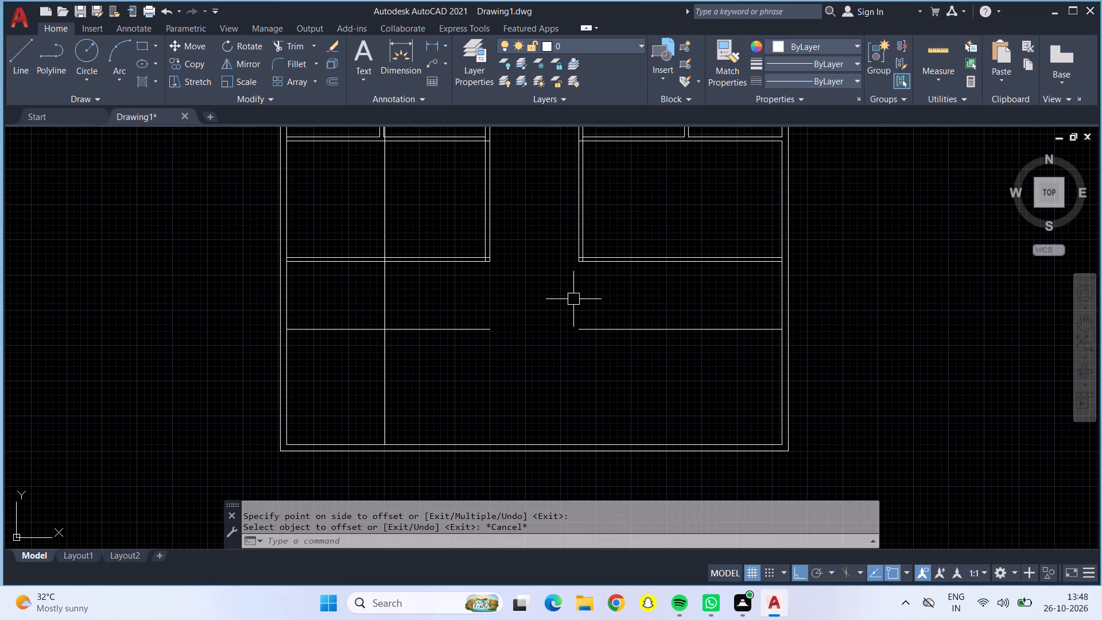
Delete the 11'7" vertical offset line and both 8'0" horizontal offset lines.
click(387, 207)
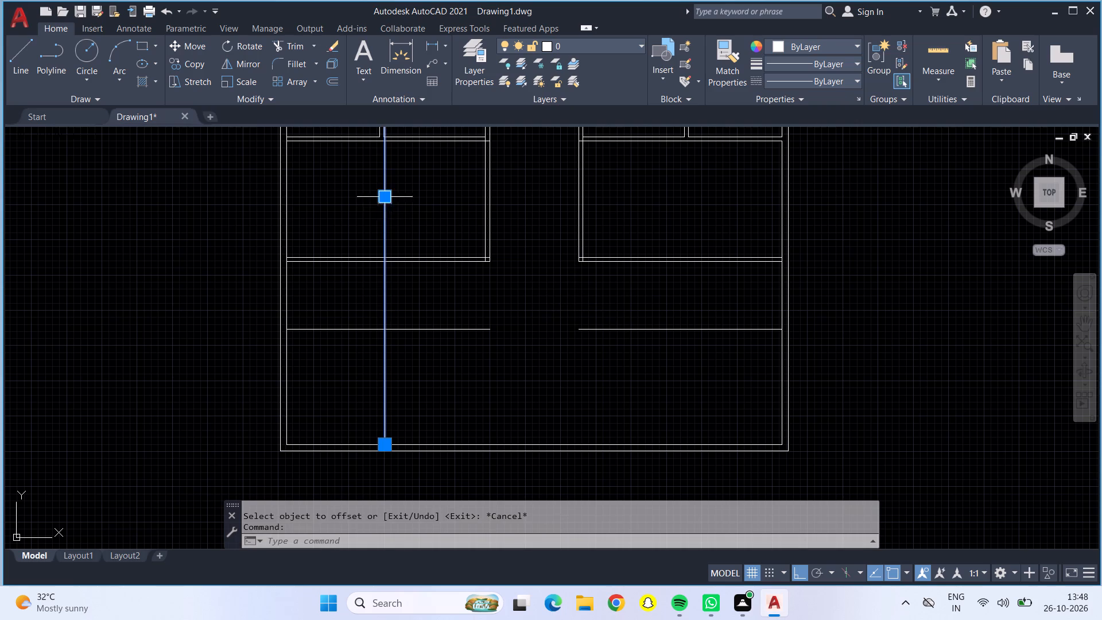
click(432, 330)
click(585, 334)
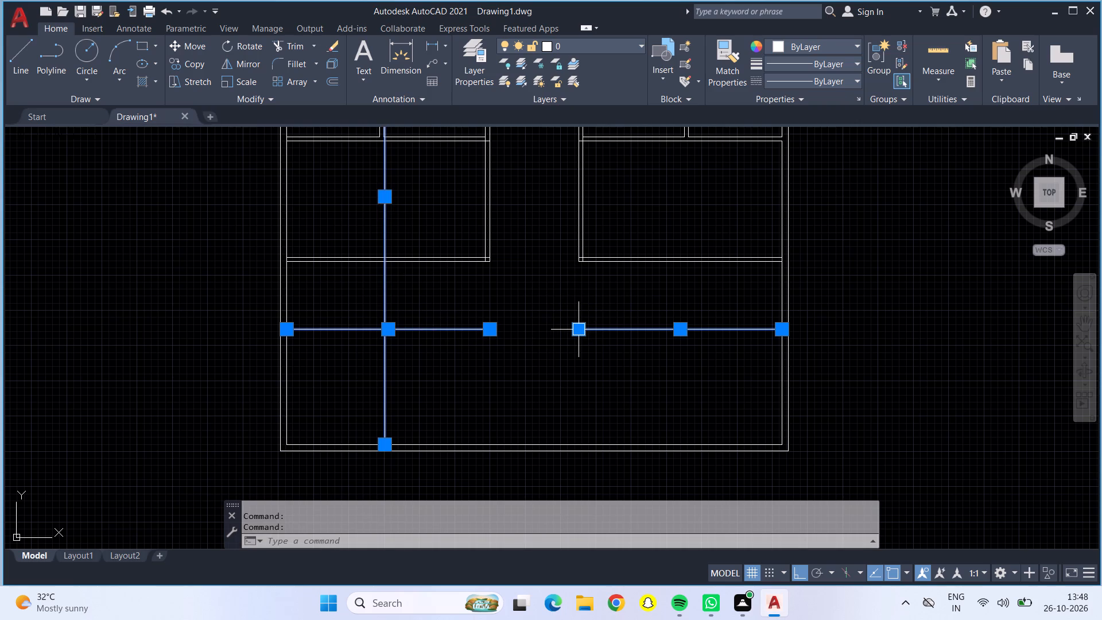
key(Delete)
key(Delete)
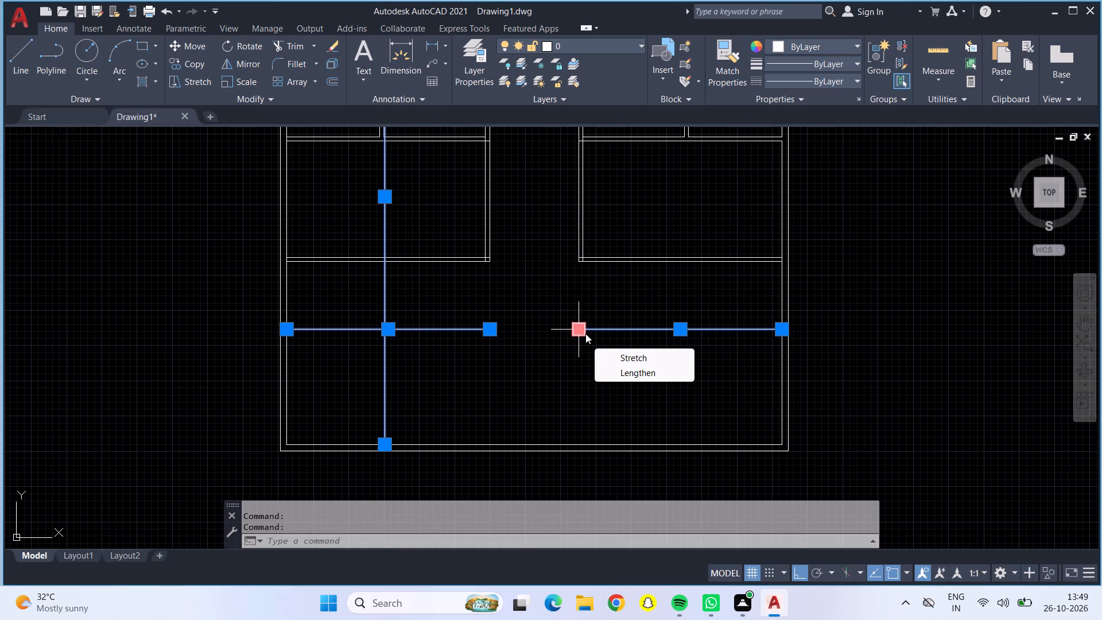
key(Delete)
Offset the lower edge of the left and right parts of the lowest horizontal partition 11'7" downward.
key(o)
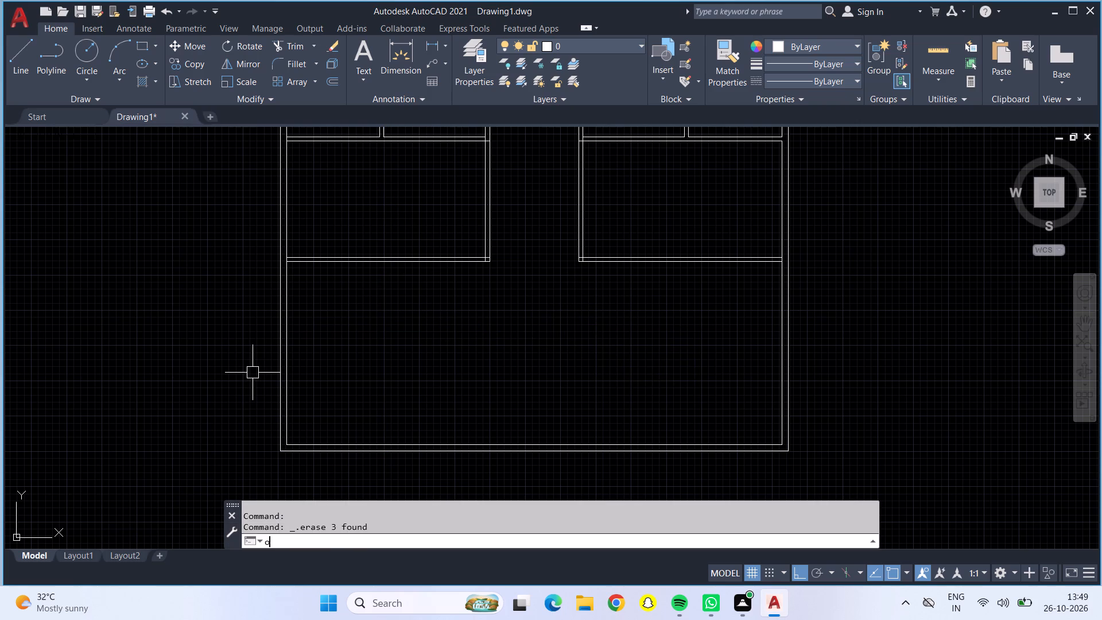
key(Return)
text(11)
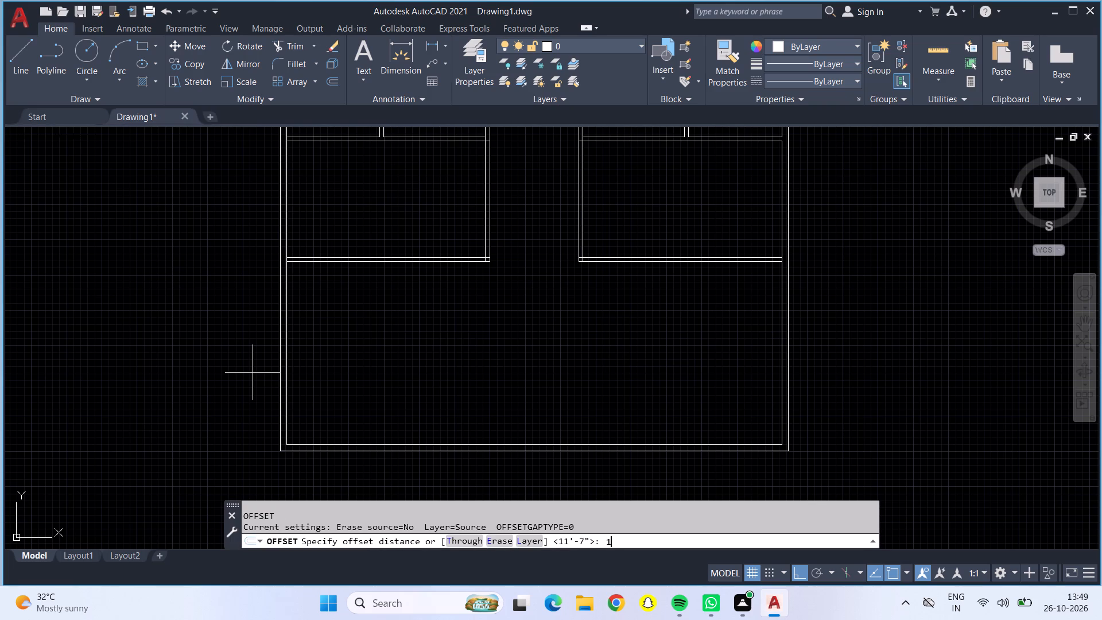
text('7)
key(shift+quotedbl)
key(Return)
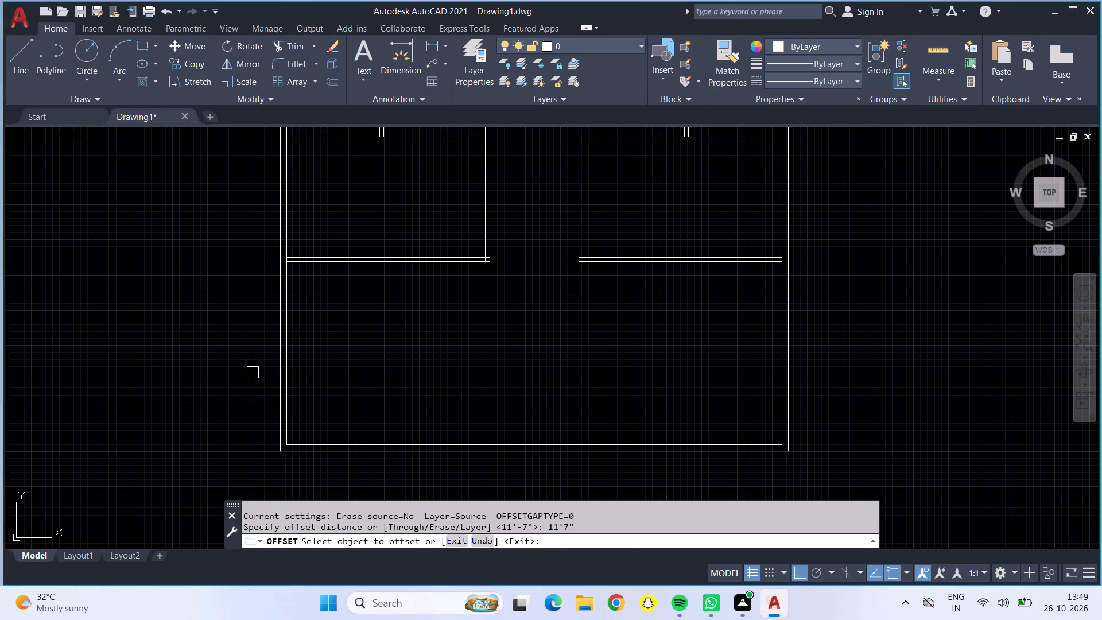
click(467, 265)
drag(496, 320, 506, 326)
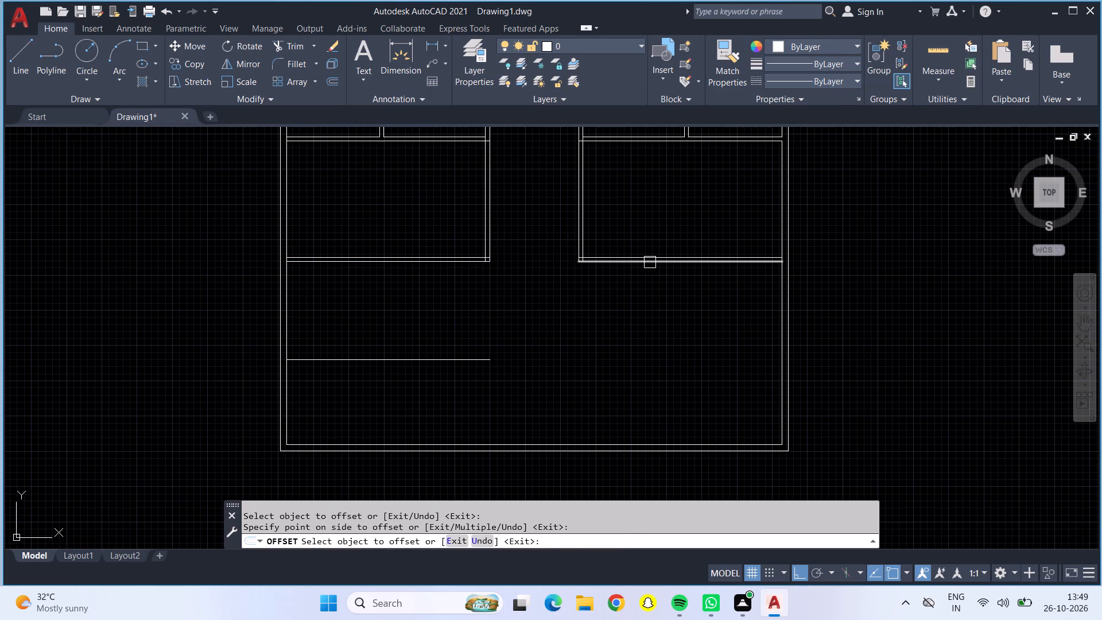
click(650, 261)
drag(655, 289, 657, 296)
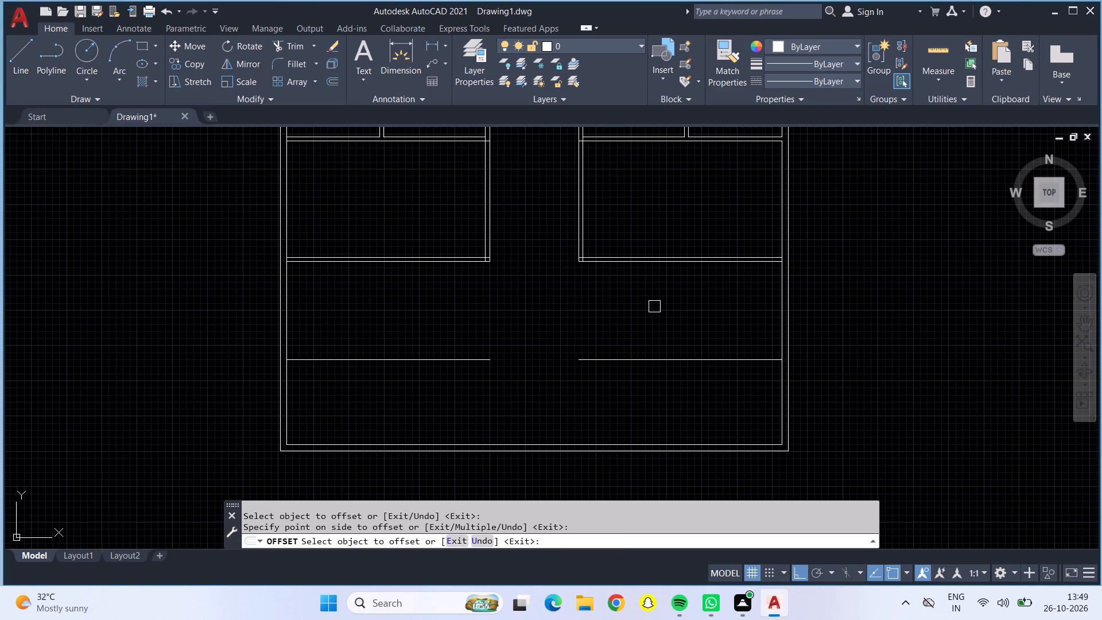
key(Escape)
Offset the inner lines of the left and right outer walls 8'0" into the plan.
key(o)
key(Return)
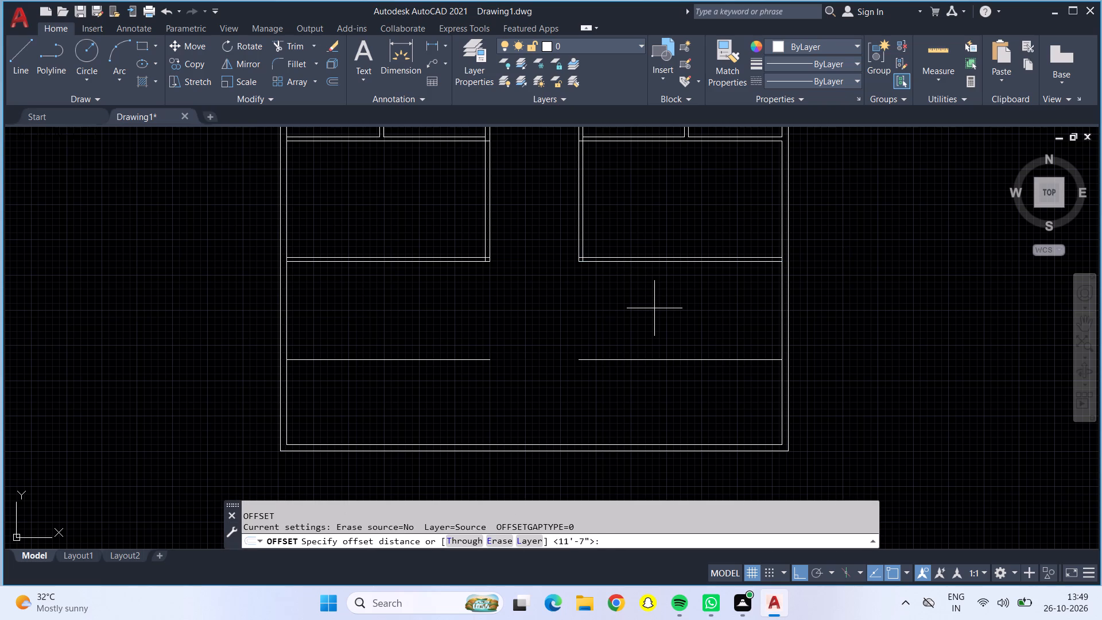
text(8'0")
key(Return)
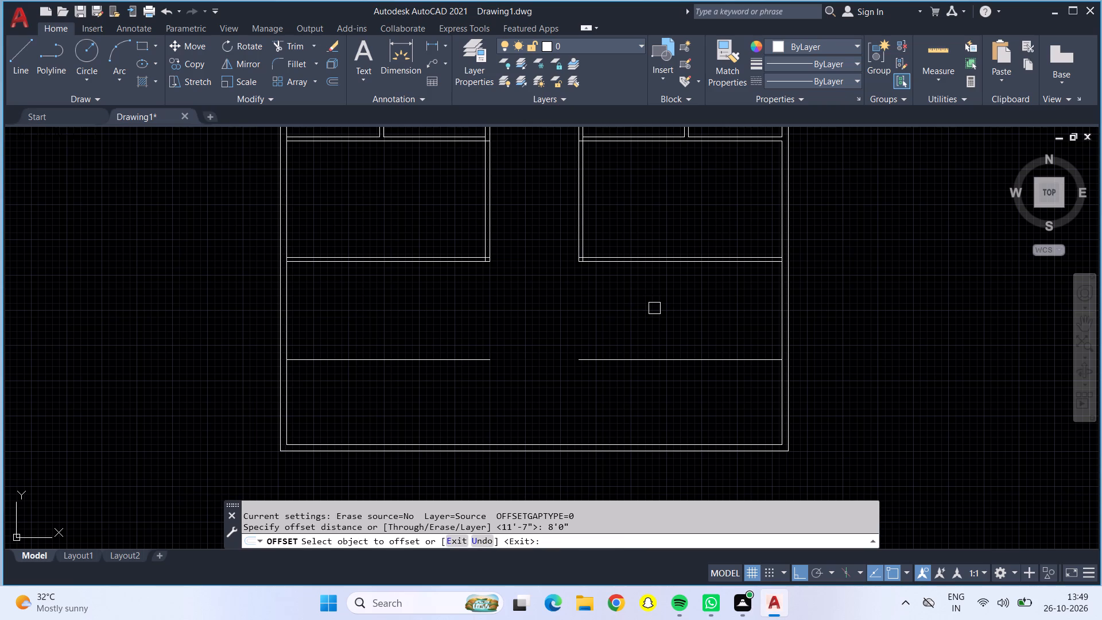
click(292, 301)
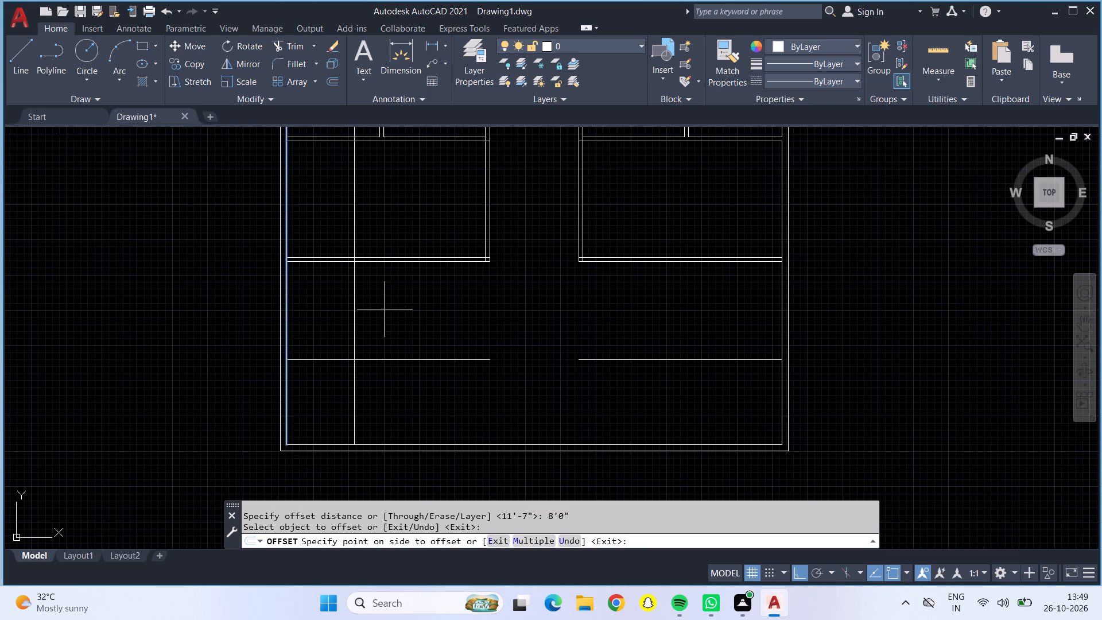
click(393, 311)
click(777, 325)
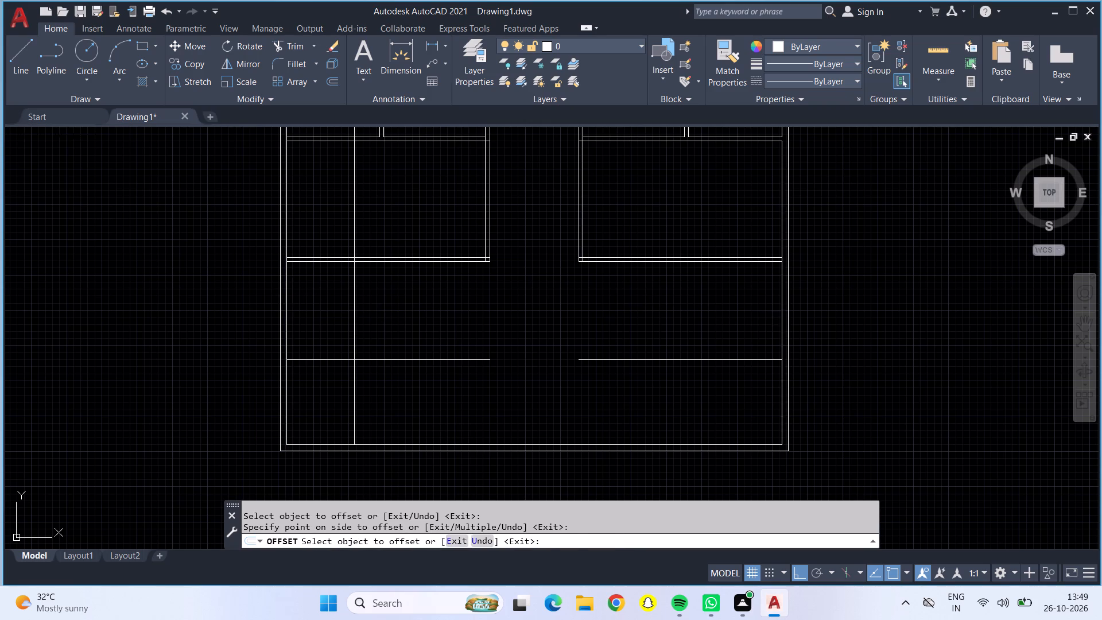
click(697, 324)
key(Escape)
Offset both 8'0" vertical lines 6" toward the passage and both lowest horizontal lines 6" downward to form partitions.
key(o)
key(Return)
text(6")
key(Return)
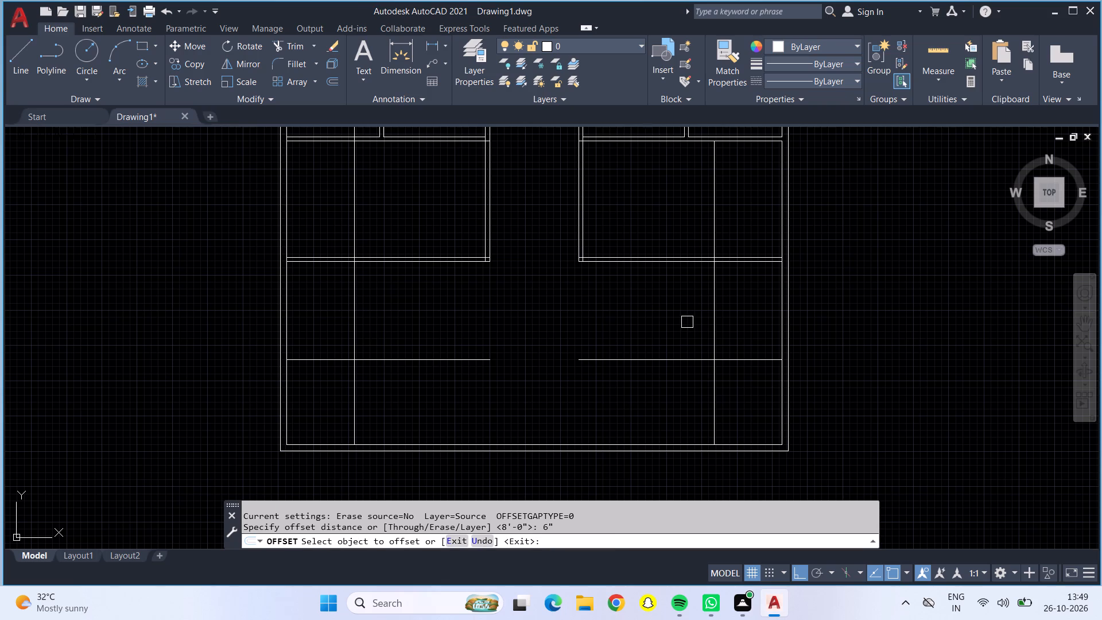
click(713, 309)
click(688, 304)
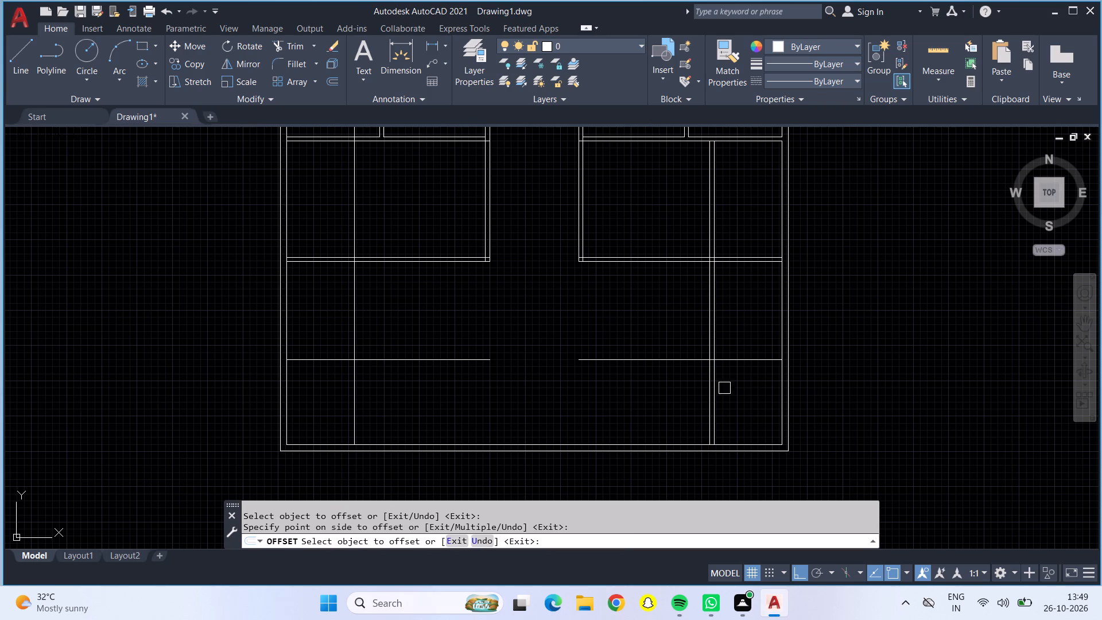
click(735, 354)
click(735, 358)
click(739, 387)
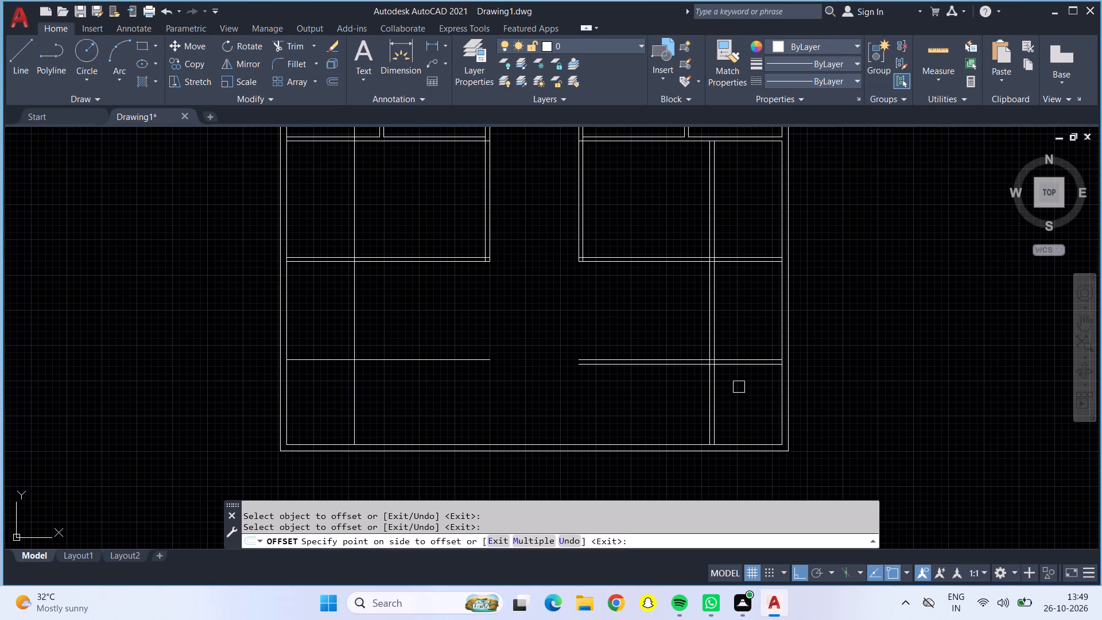
click(350, 332)
click(378, 334)
click(397, 359)
click(405, 383)
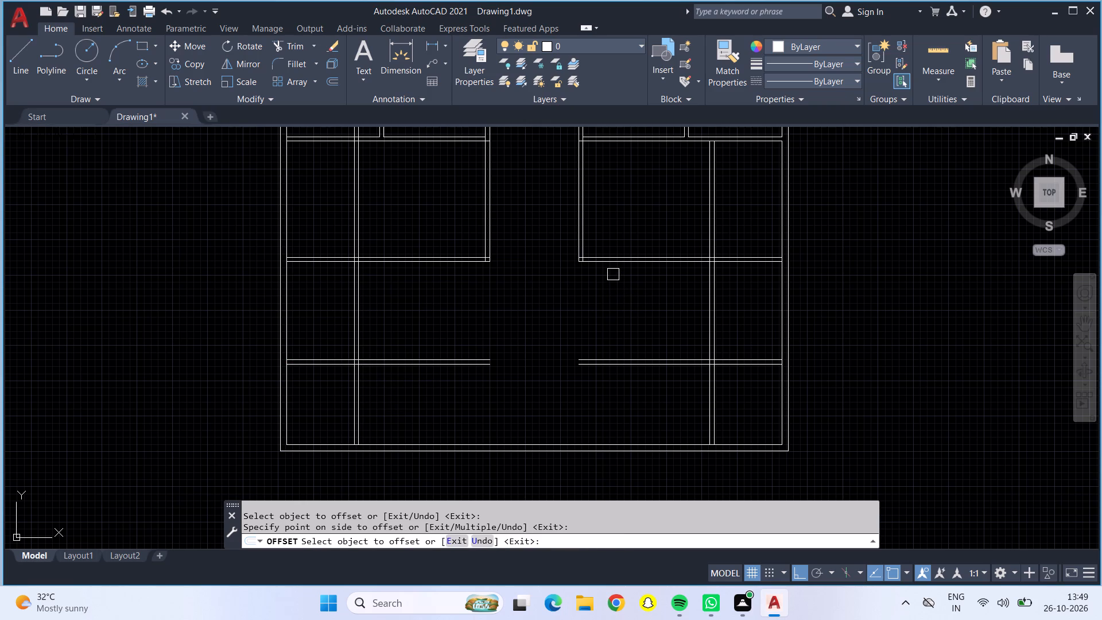
key(Escape)
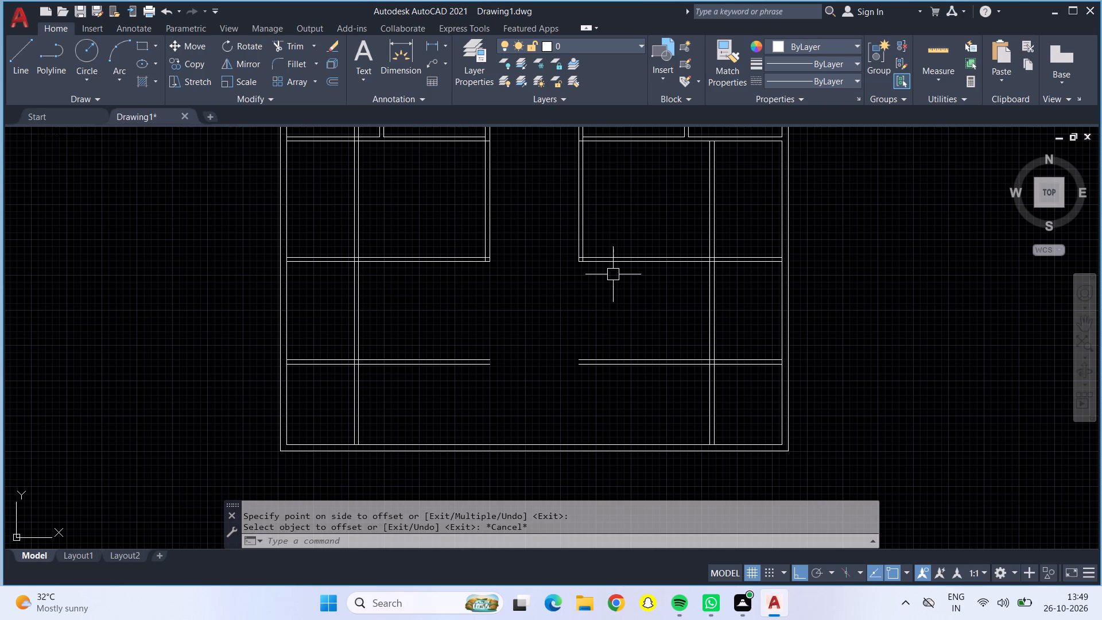
Trim the new left and right vertical partition lines where they cross the rooms above the lower rows.
click(277, 44)
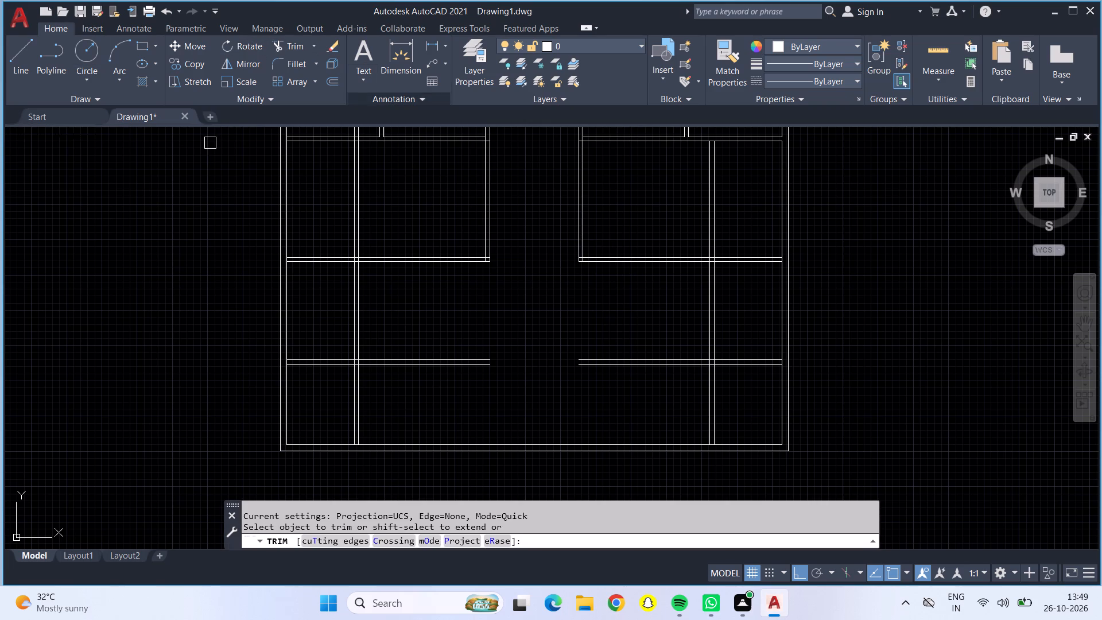
drag(405, 173, 336, 184)
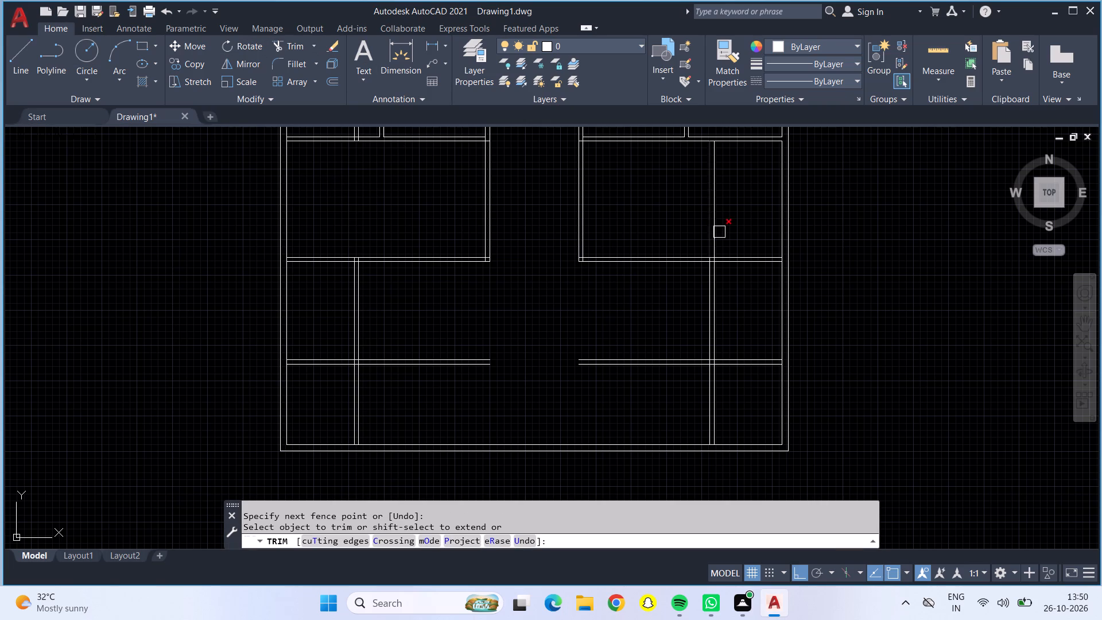
drag(692, 199, 724, 212)
key(Escape)
Offset the passage-side line of the left and right vertical partitions 13'0" toward the central passage.
key(o)
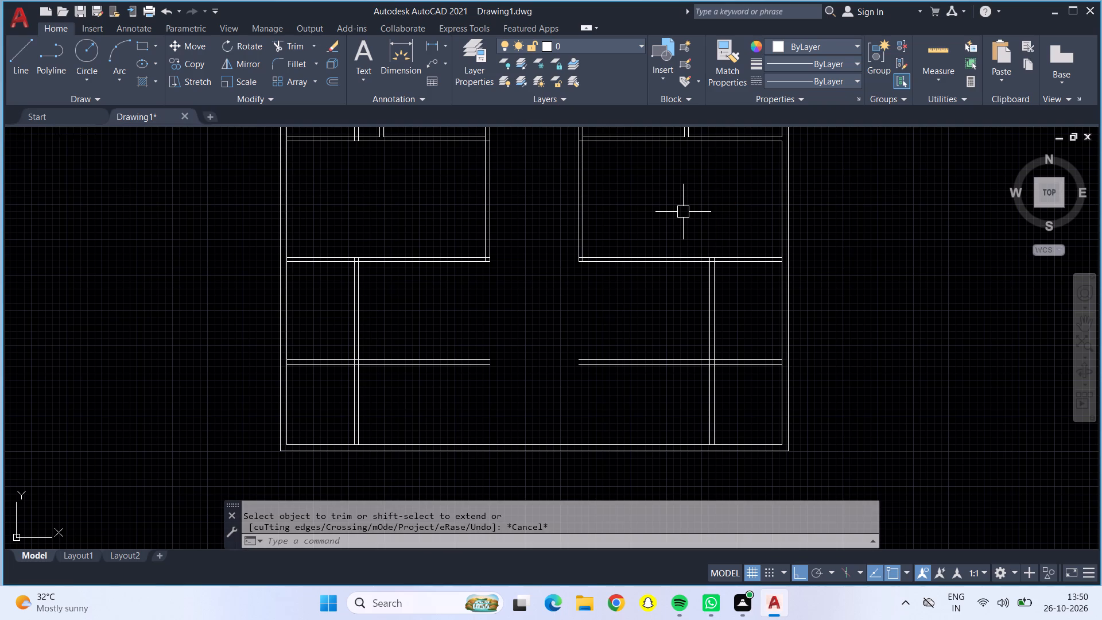
key(Return)
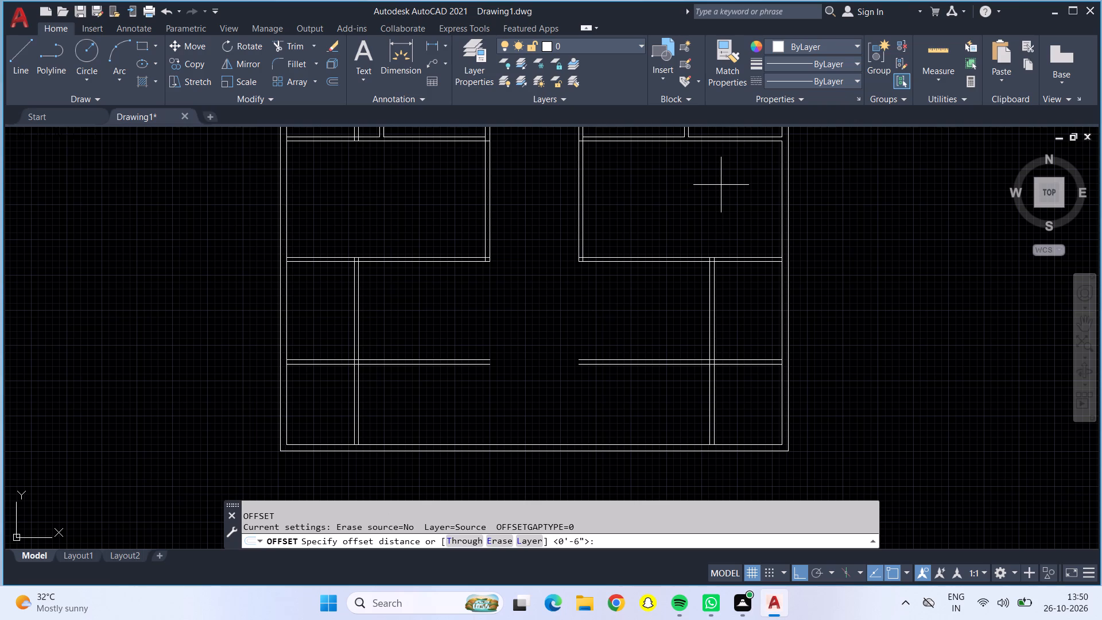
text(13')
text(0")
key(Return)
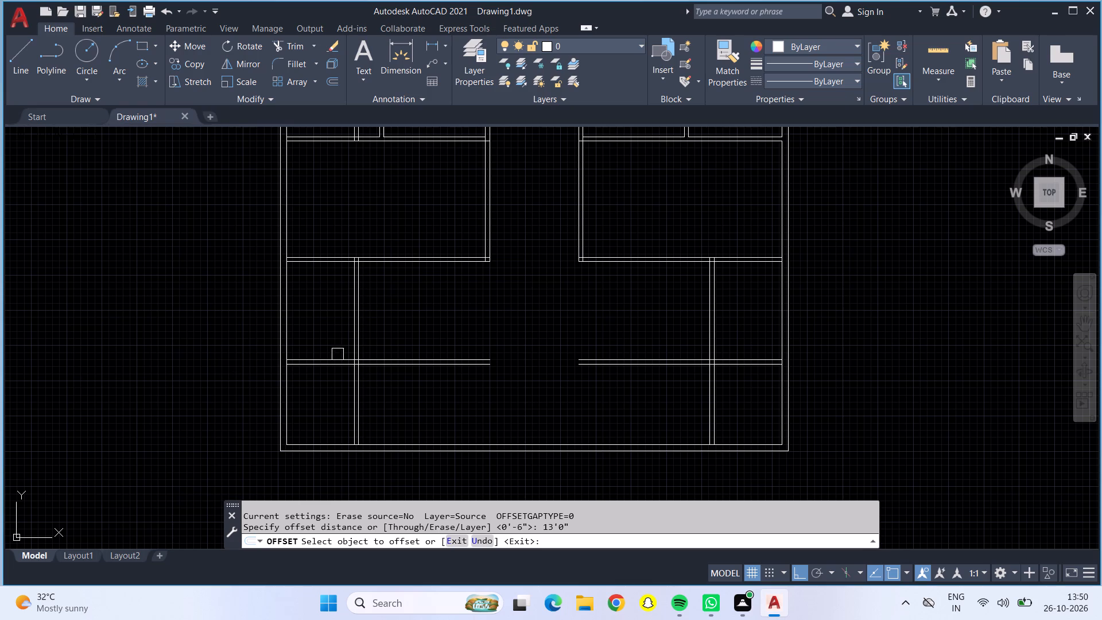
click(363, 337)
click(545, 296)
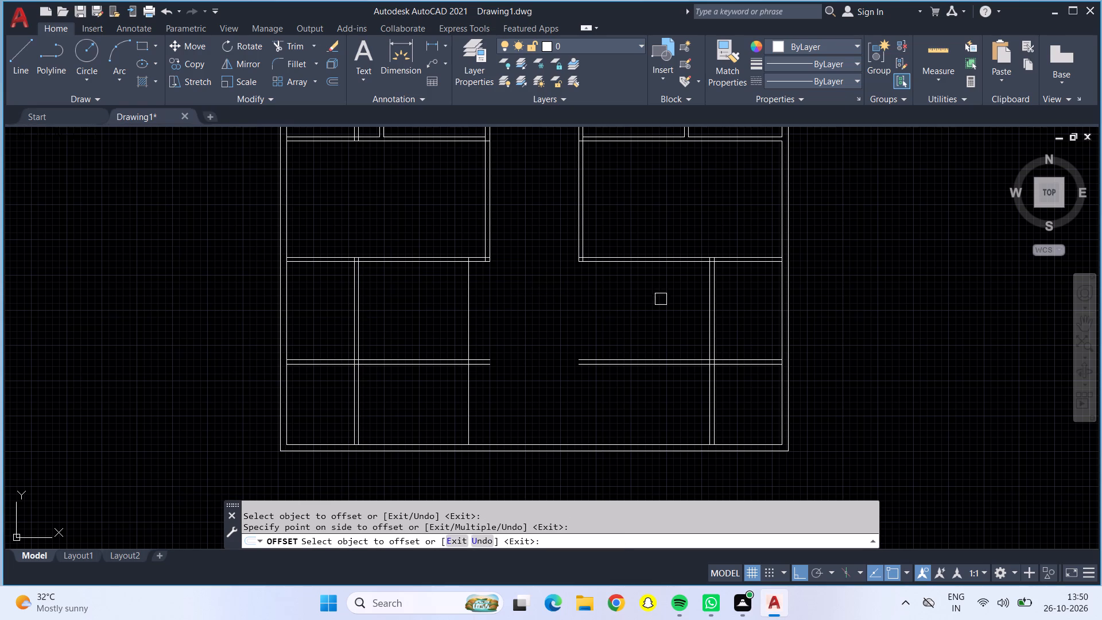
click(709, 317)
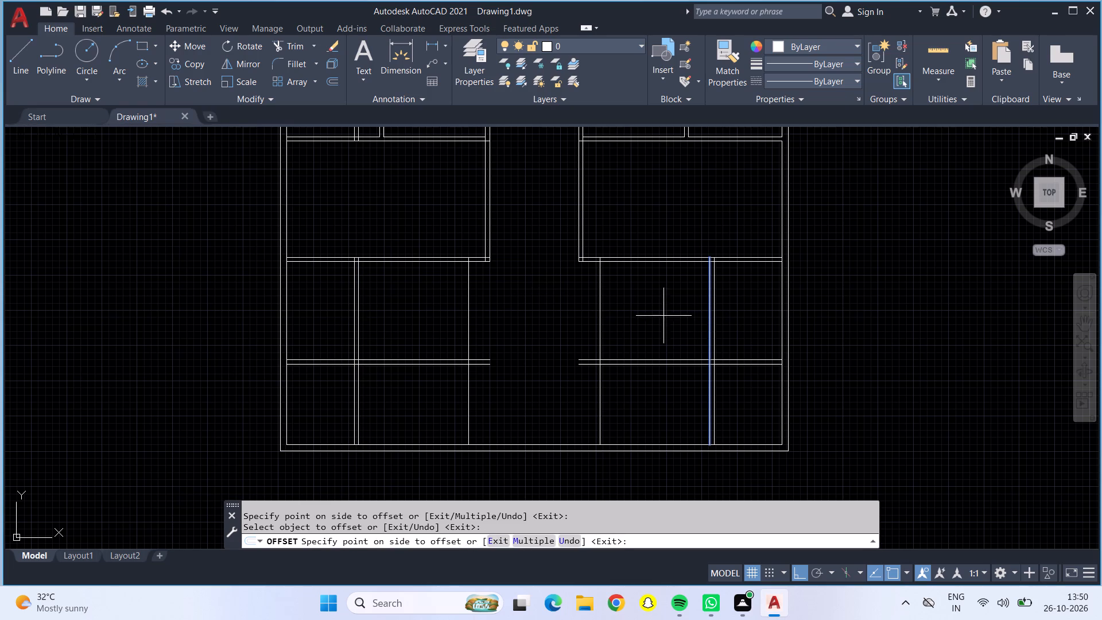
click(612, 310)
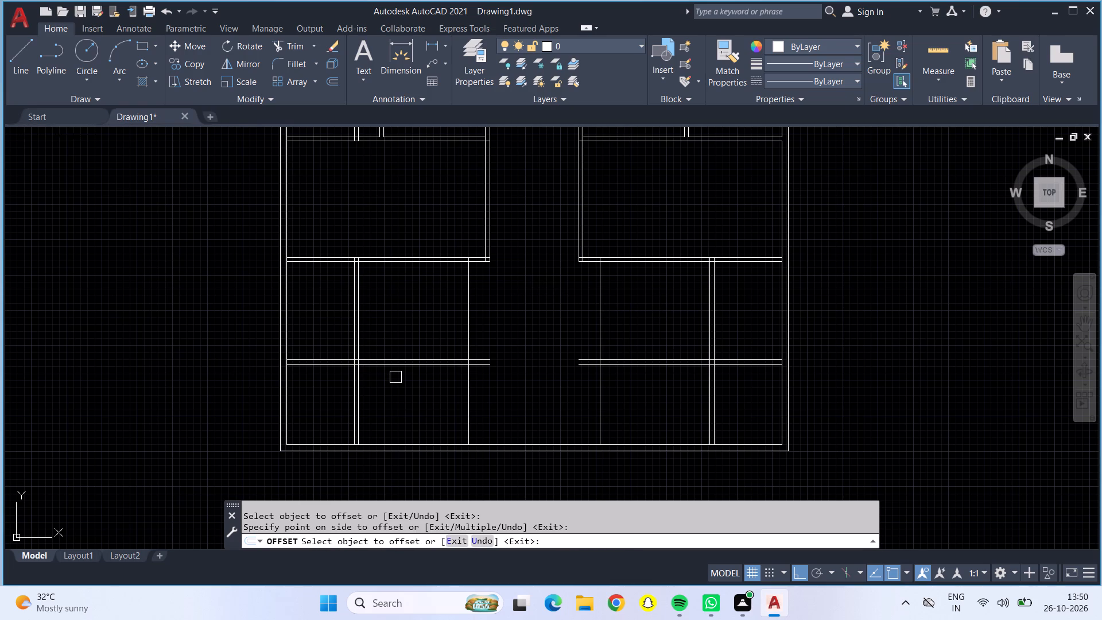
key(Escape)
Offset the upper line of the left and right parts of the lowest horizontal partition 14'0" upward.
key(o)
key(Return)
text(14')
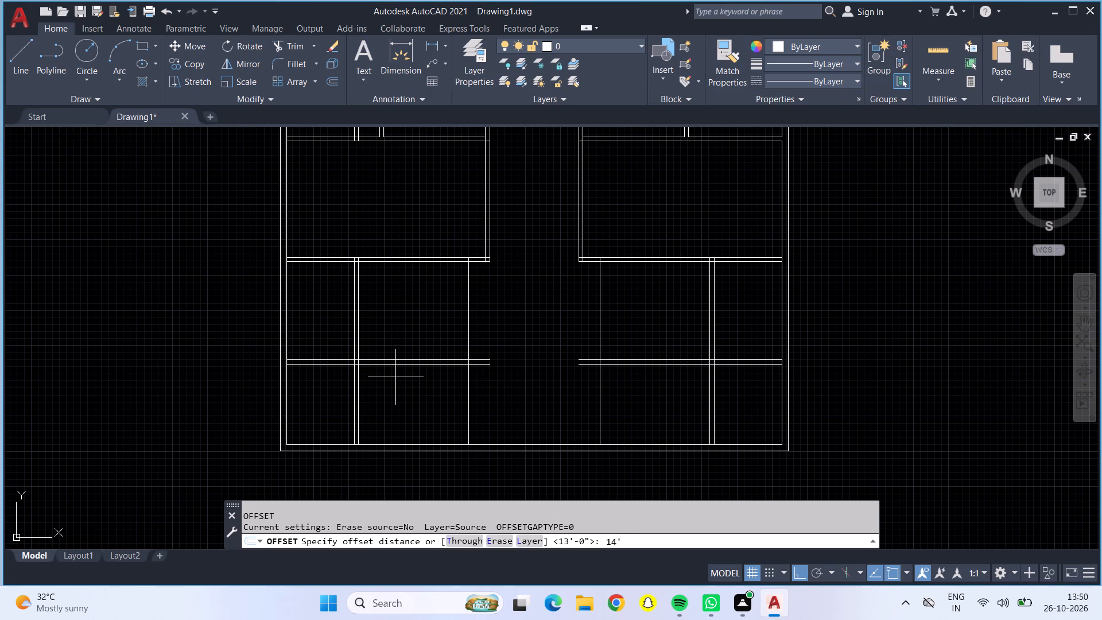
key(0)
key(shift+quotedbl)
key(Return)
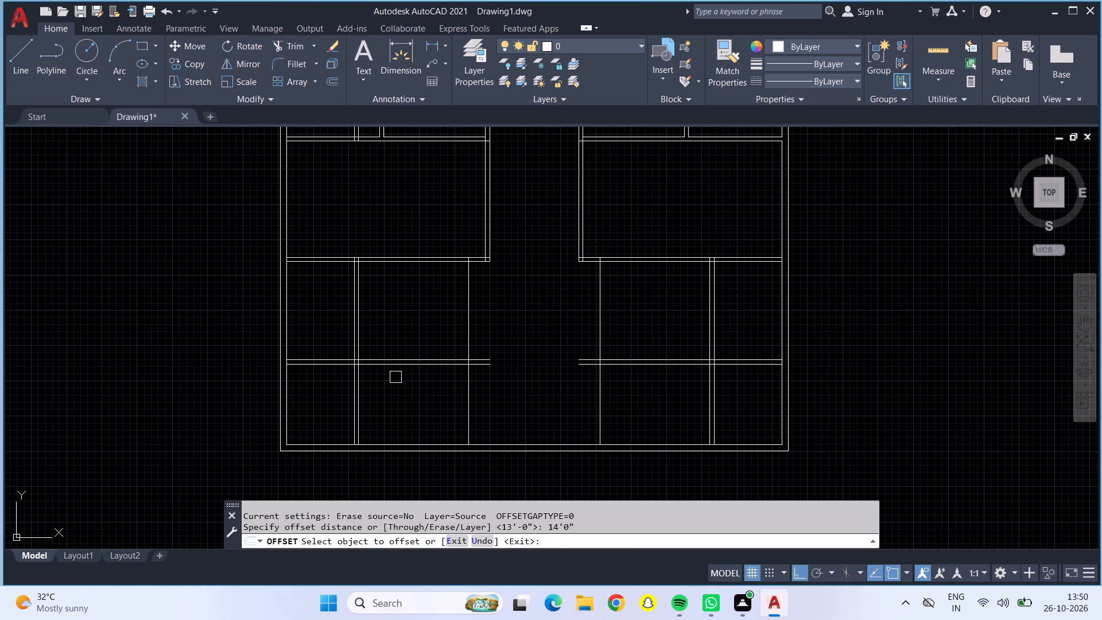
click(409, 354)
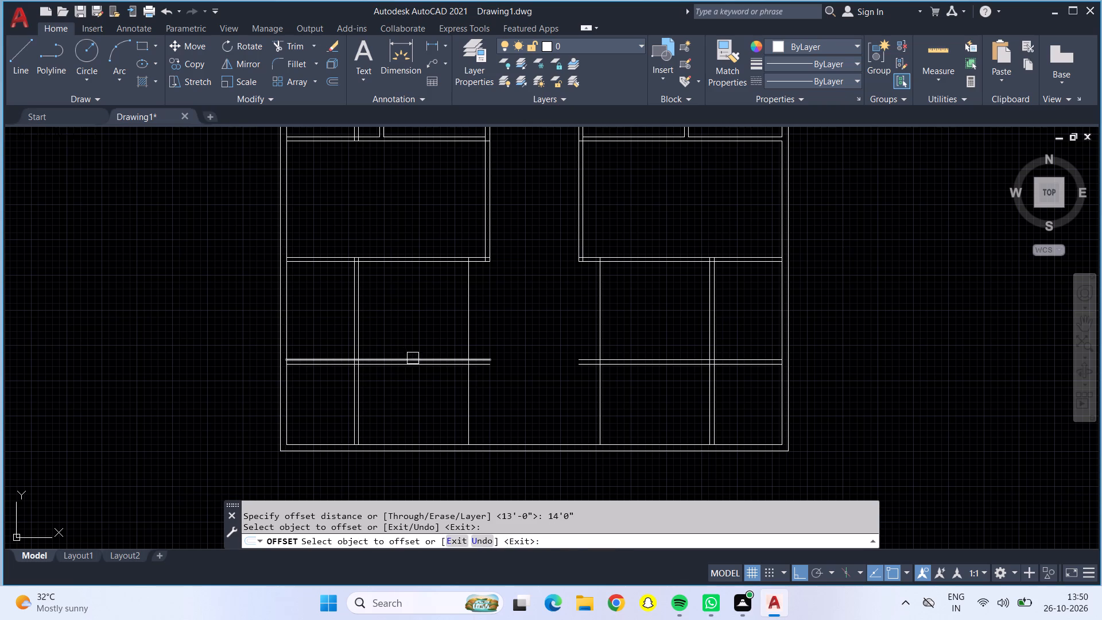
click(413, 358)
click(408, 246)
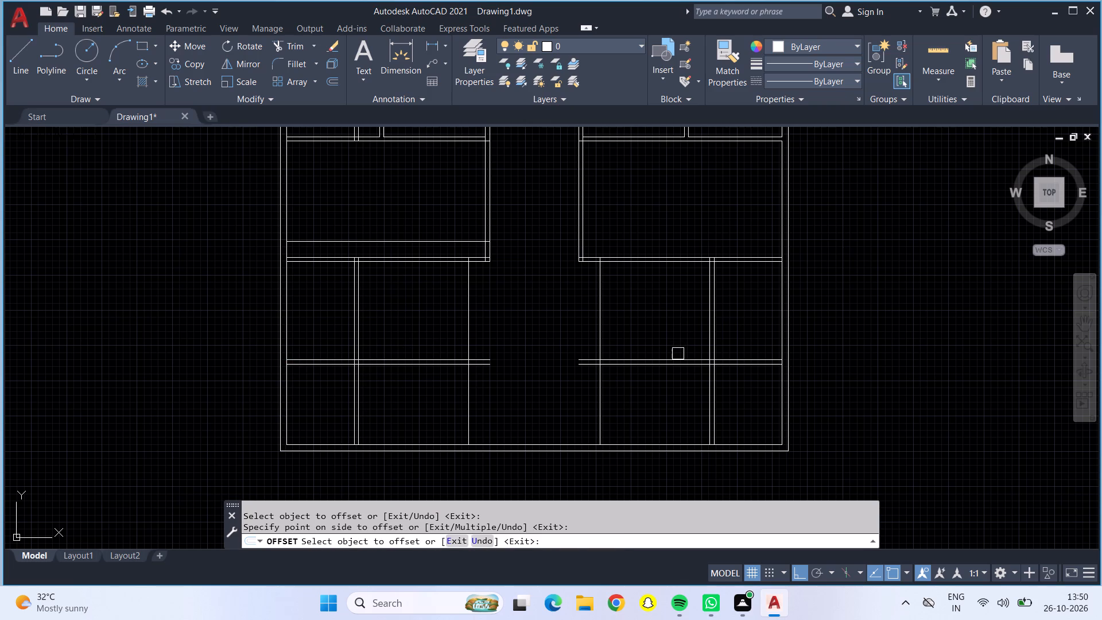
click(678, 355)
click(672, 214)
key(Escape)
Offset both 13'0" vertical lines 6" toward the passage and both 14'0" horizontal lines 6" upward.
key(o)
key(Return)
text(6")
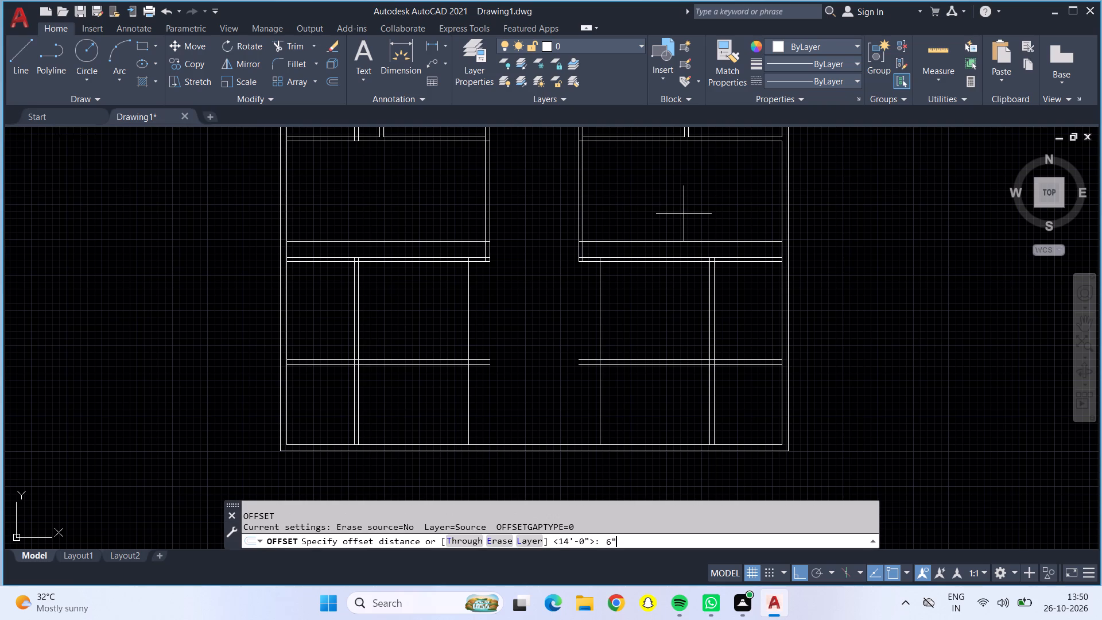
key(Return)
click(609, 301)
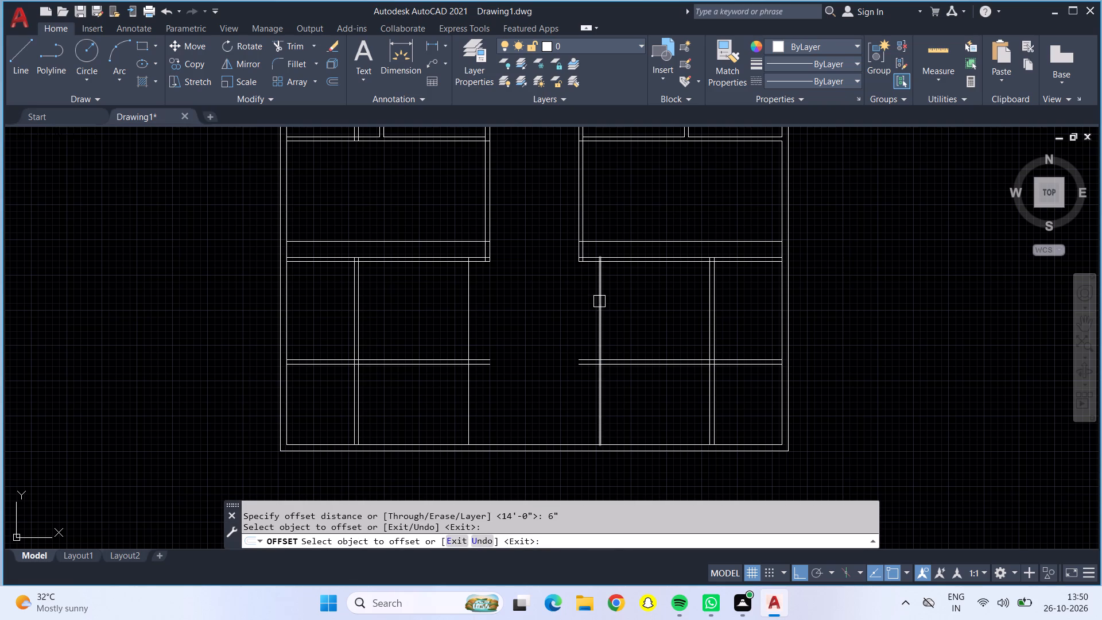
click(599, 301)
click(558, 294)
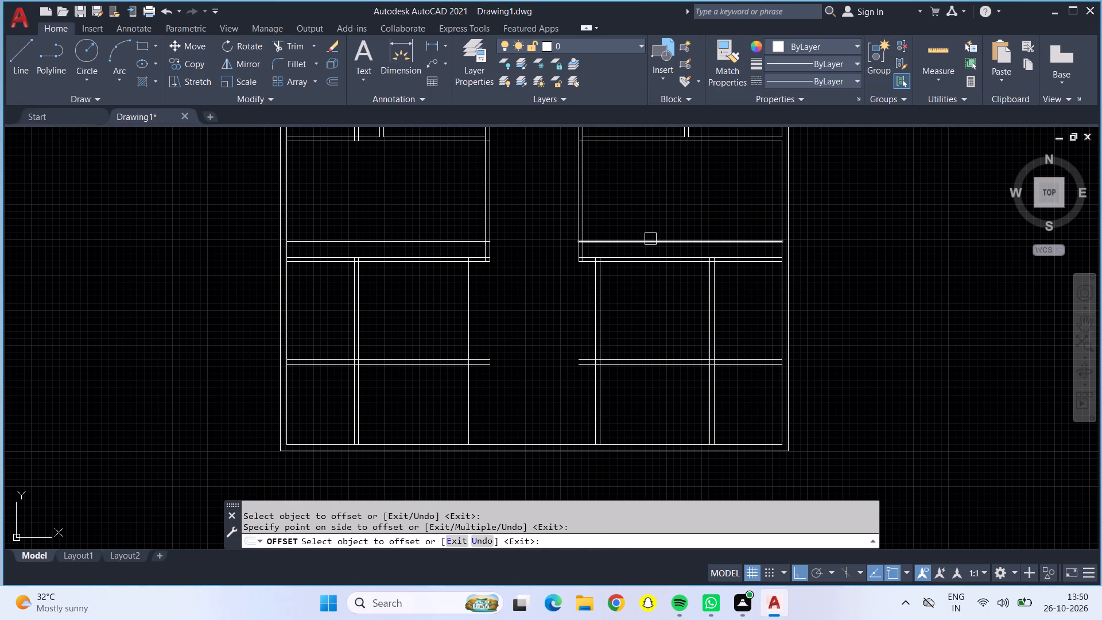
click(650, 239)
click(650, 220)
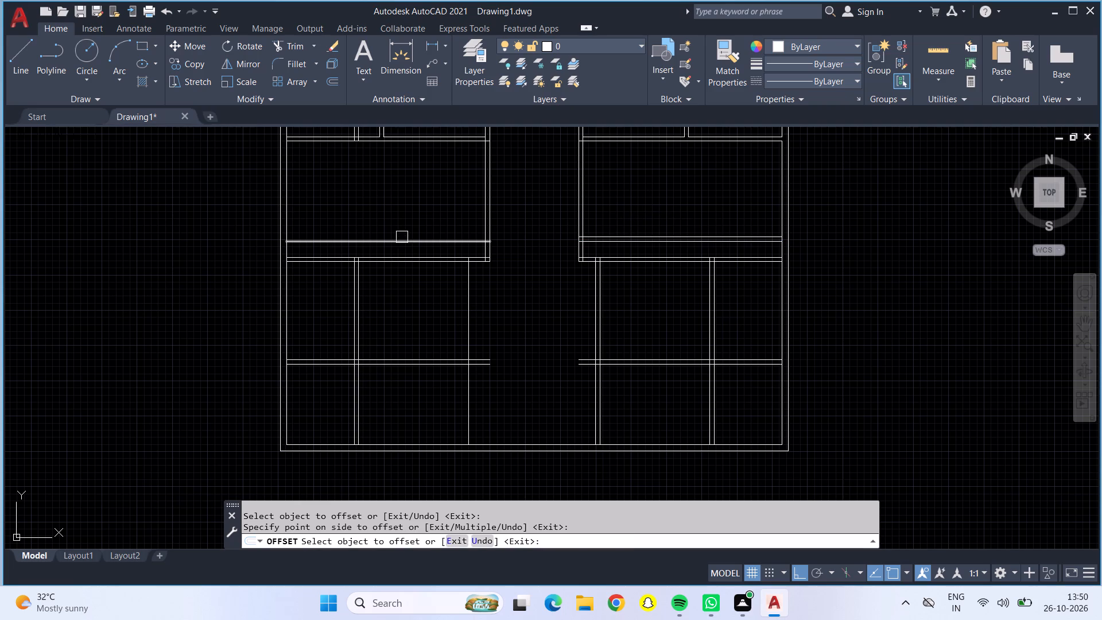
click(405, 244)
click(405, 212)
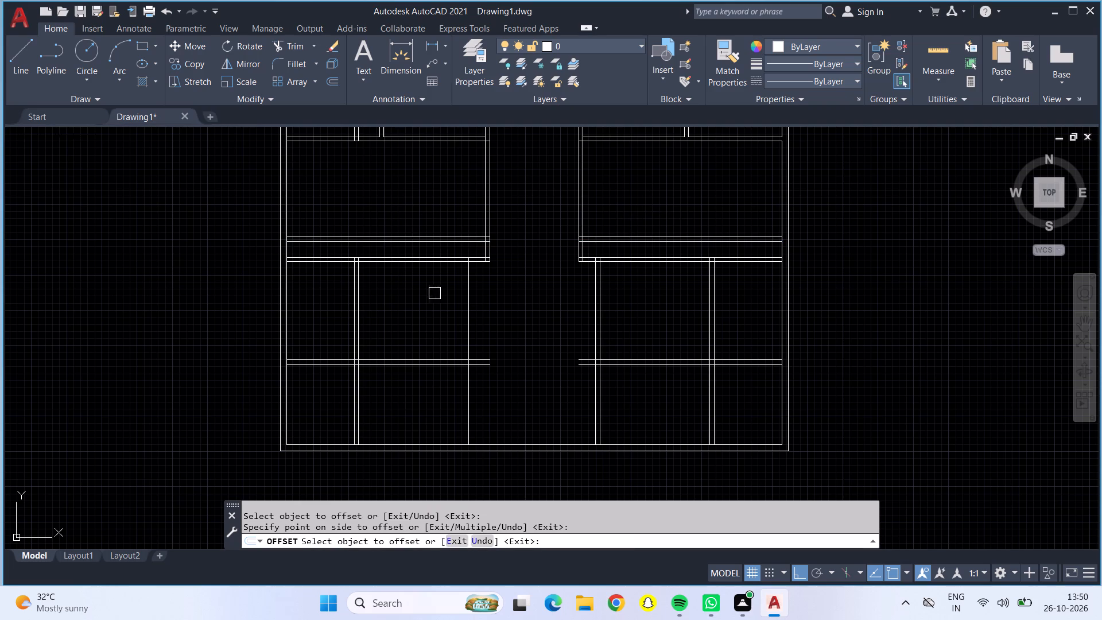
drag(492, 322, 517, 335)
click(469, 314)
click(509, 311)
Draw two lines continuing the outer left vertical partition upward across the narrow strip to the top line of the horizontal partition above.
click(277, 39)
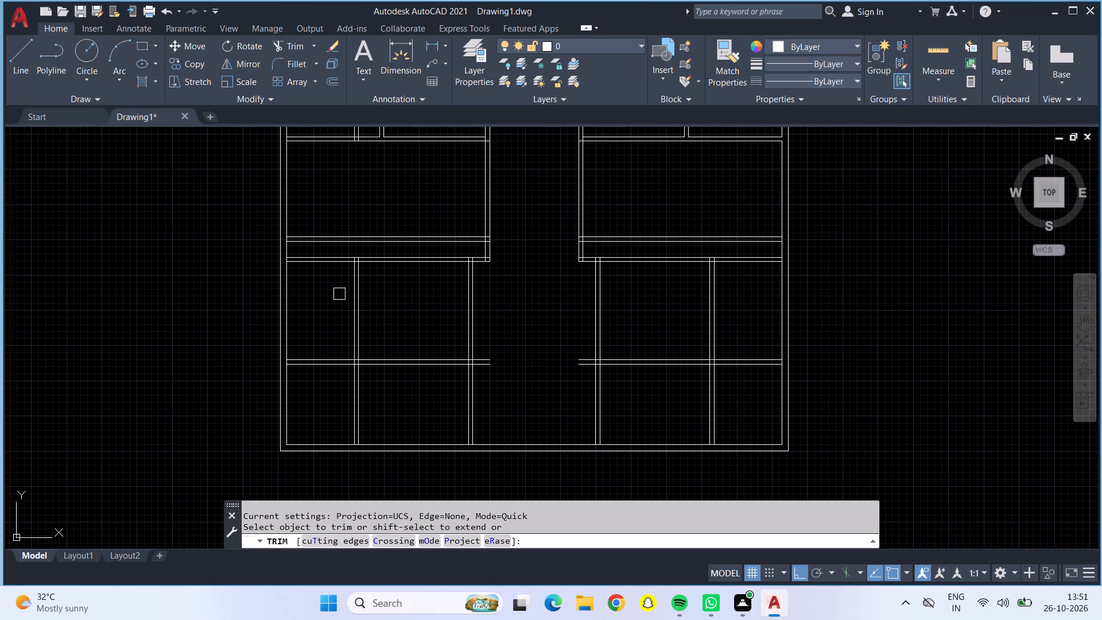
click(29, 60)
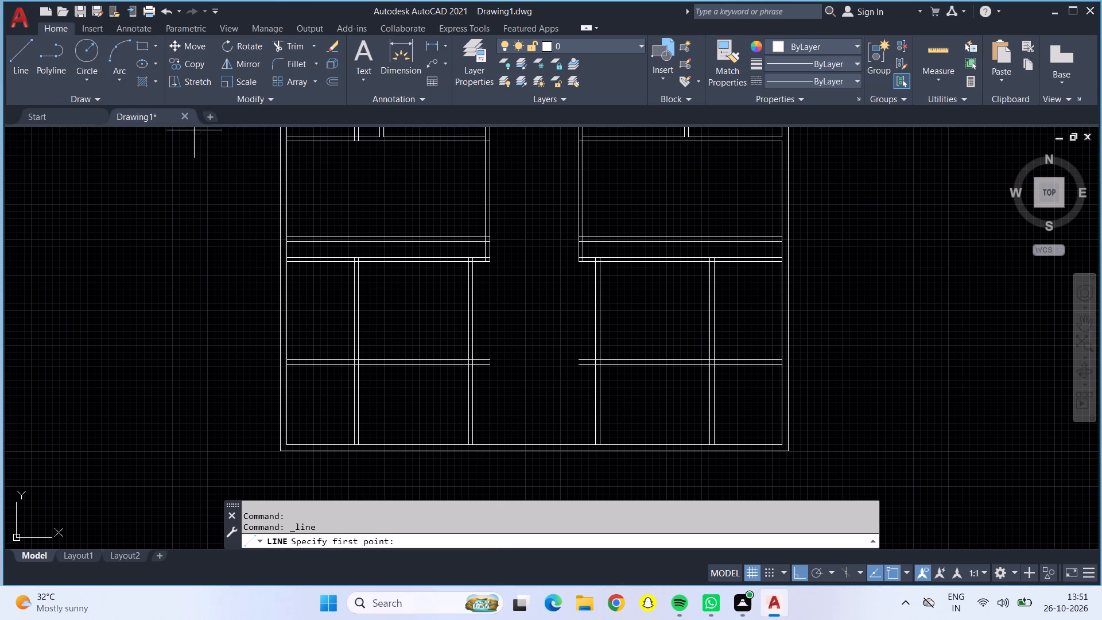
scroll(352, 261, up, 1)
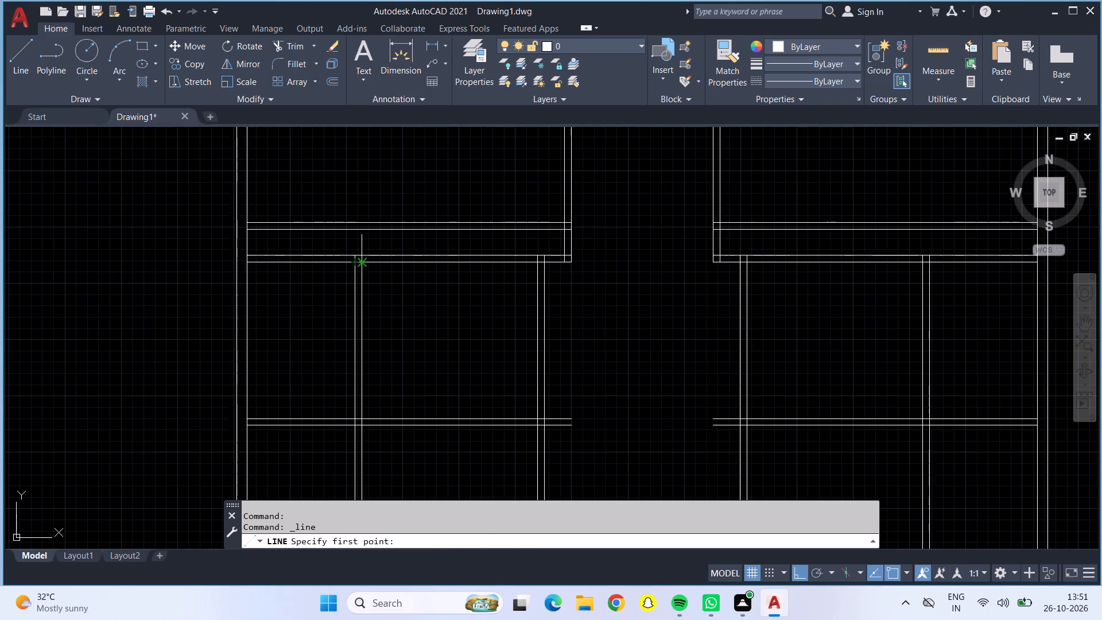
click(362, 253)
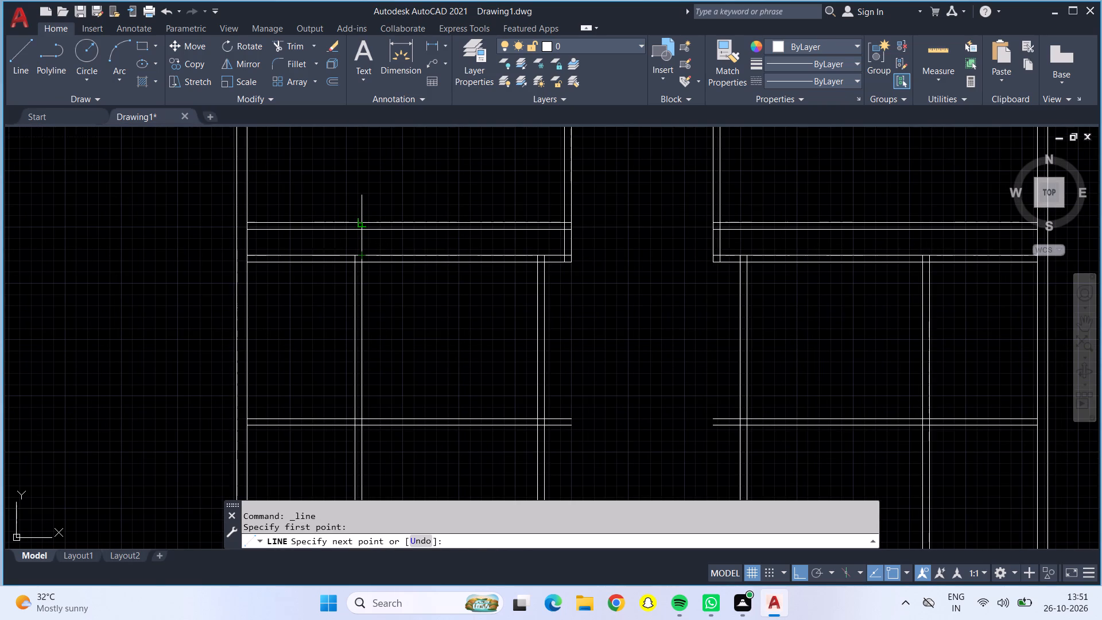
click(362, 223)
key(Return)
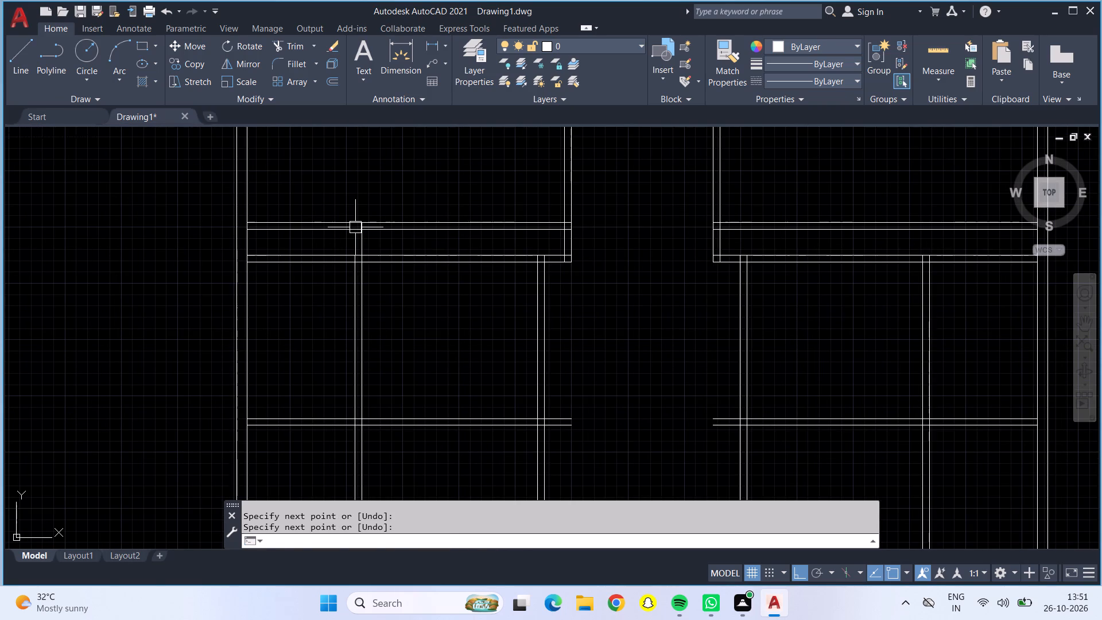
key(l)
key(Return)
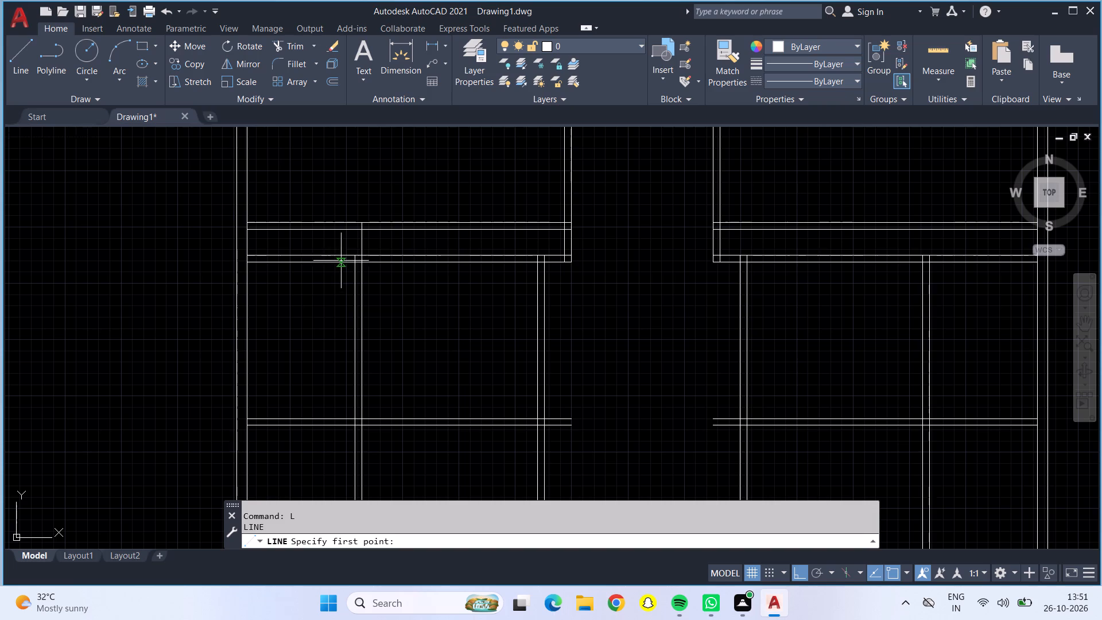
click(356, 256)
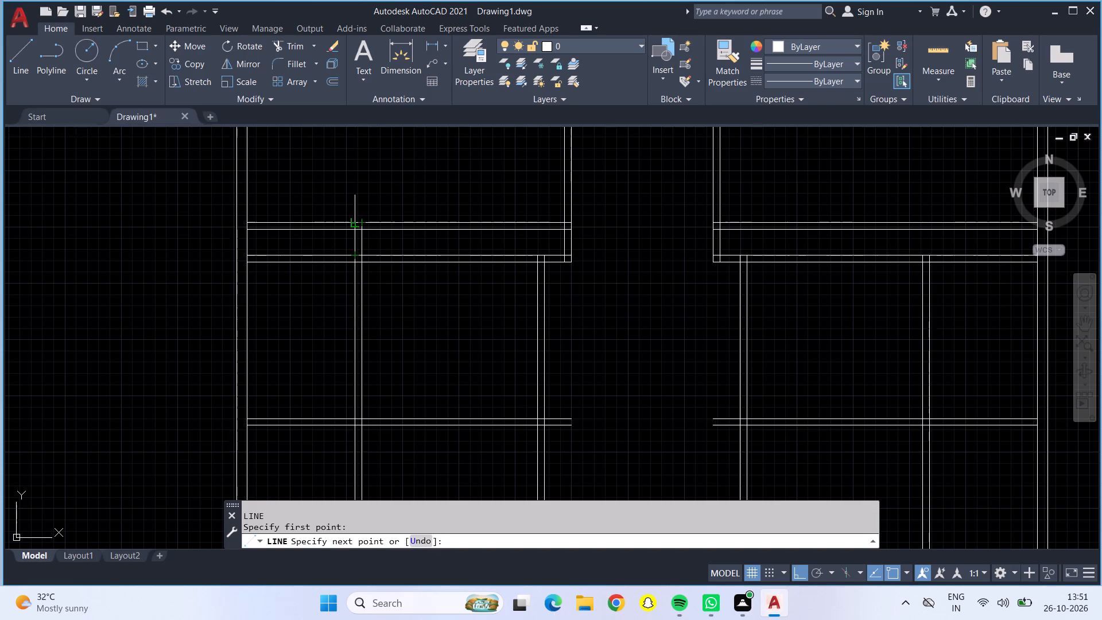
scroll(356, 227, up, 3)
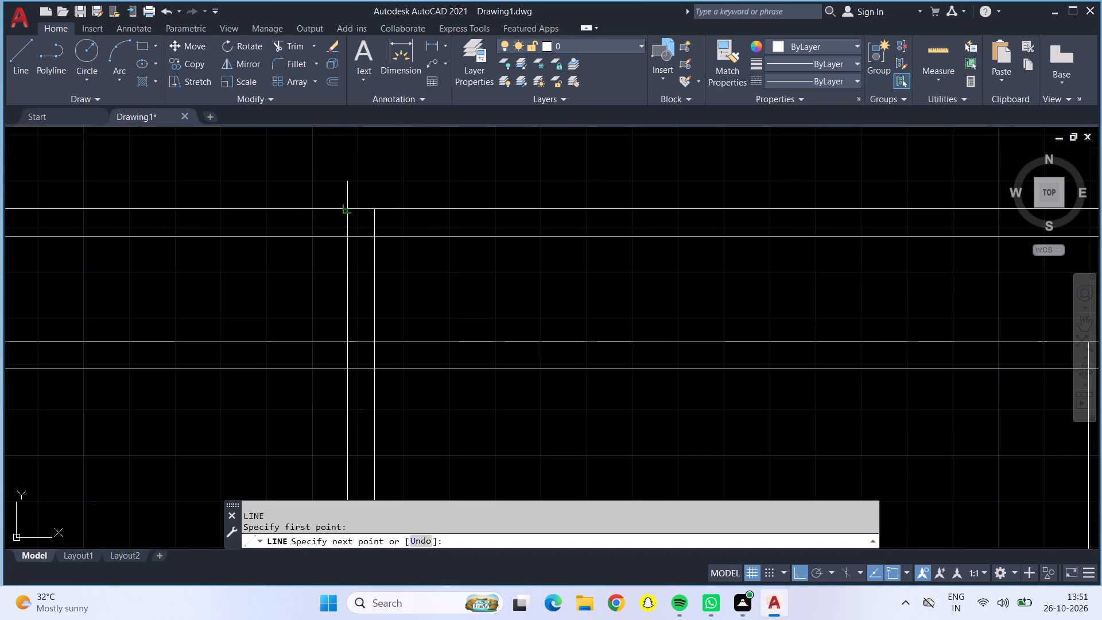
click(348, 212)
key(Return)
Trim the strip's upper partition between the left outer wall and extended vertical, and its lower partition between the two left verticals.
scroll(334, 219, up, 1)
scroll(332, 218, down, 3)
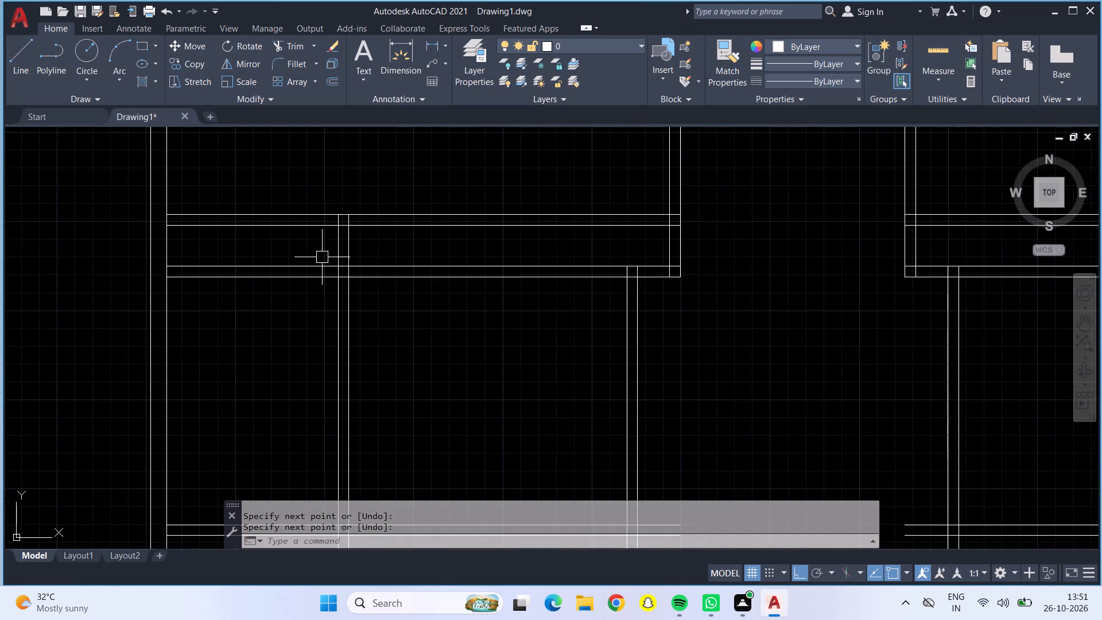
scroll(307, 292, down, 1)
middle_drag(298, 317, 380, 386)
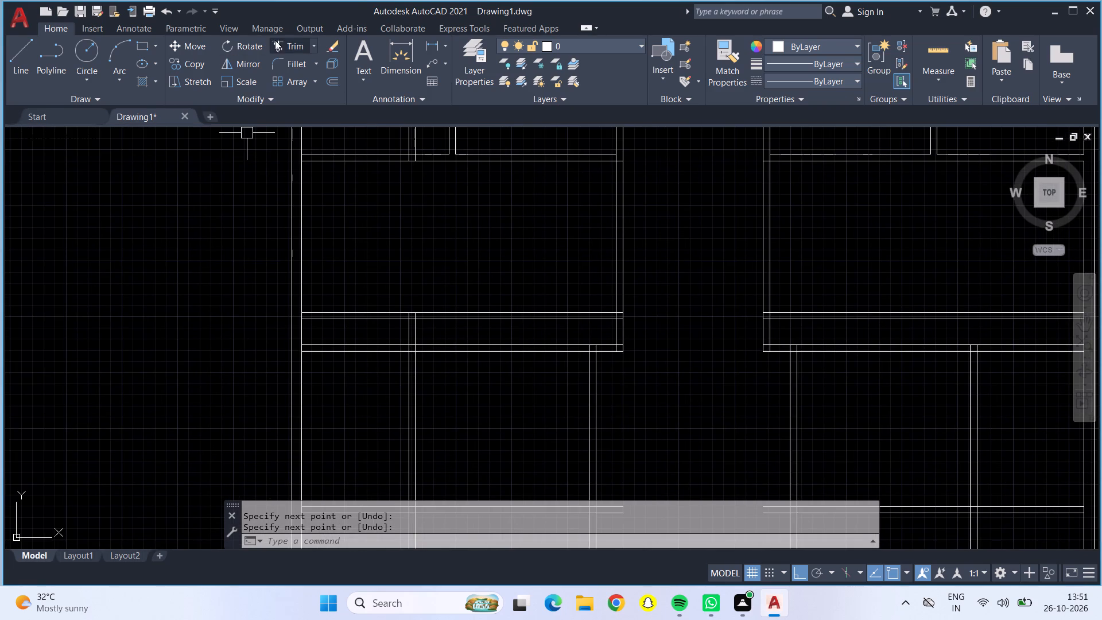
click(288, 43)
drag(361, 280, 366, 326)
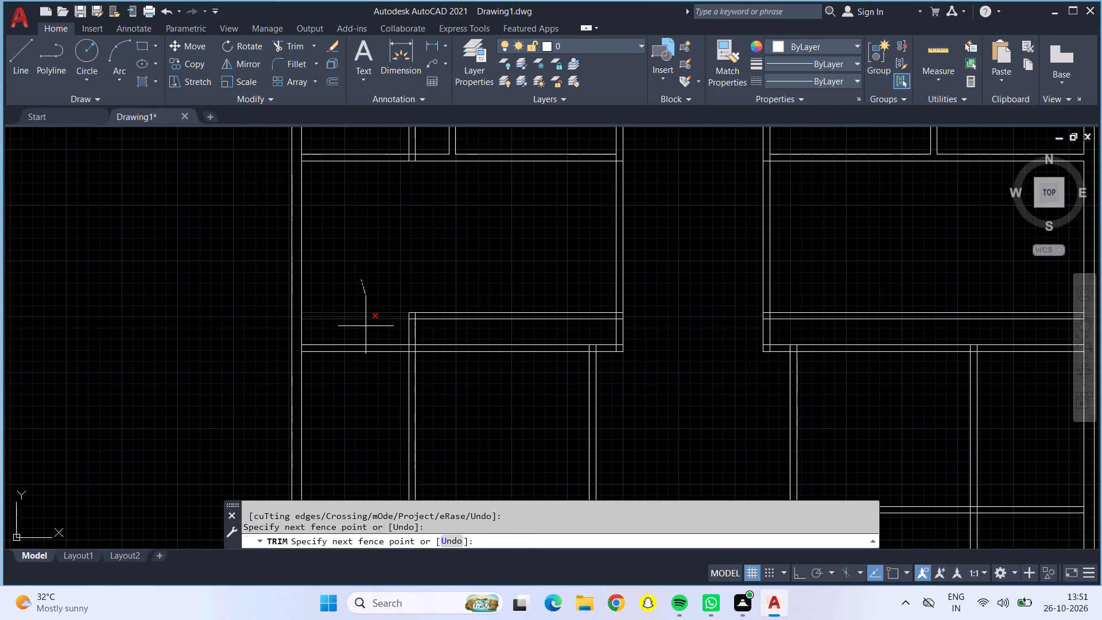
drag(366, 326, 366, 328)
drag(429, 334, 455, 350)
drag(455, 350, 458, 356)
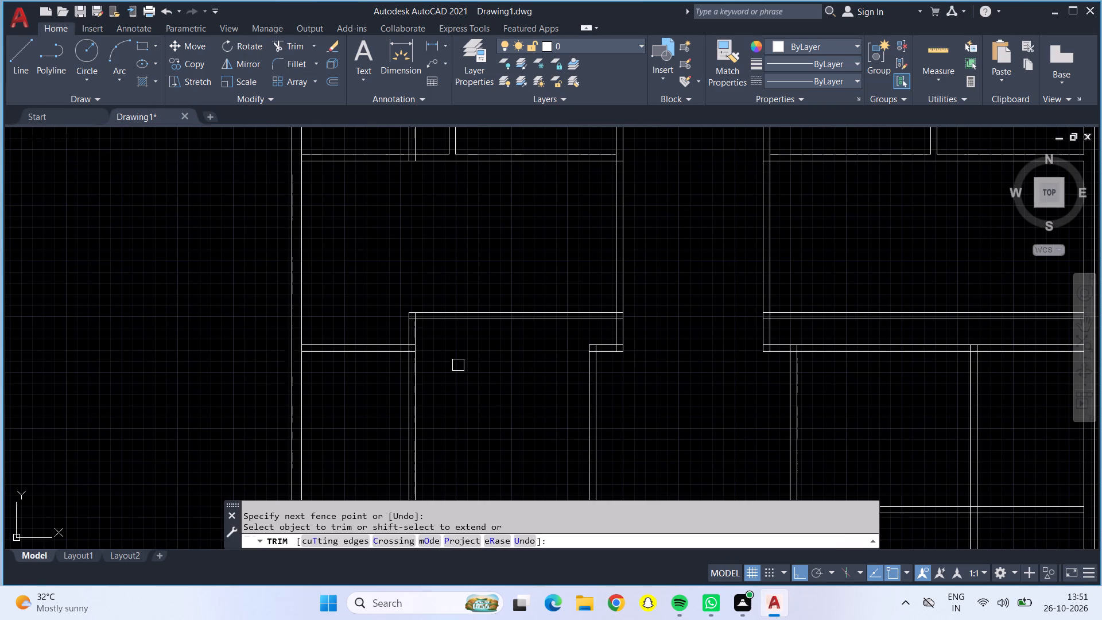
Trim both lines of the strip's lower horizontal partition between the two vertical partitions on the right side.
middle_drag(499, 382, 412, 360)
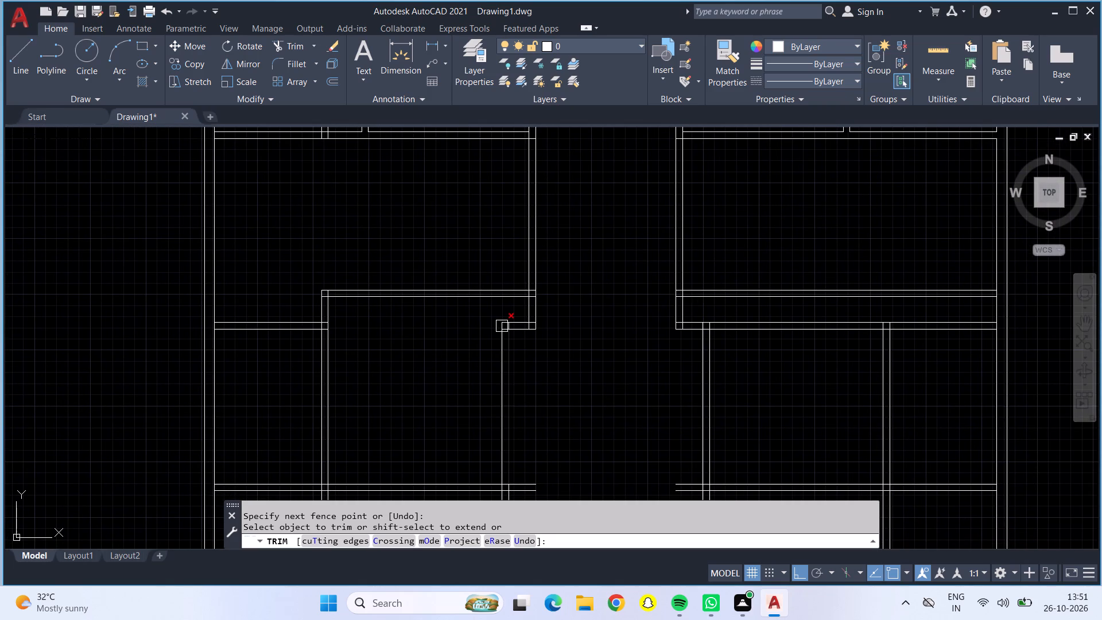
scroll(502, 326, up, 1)
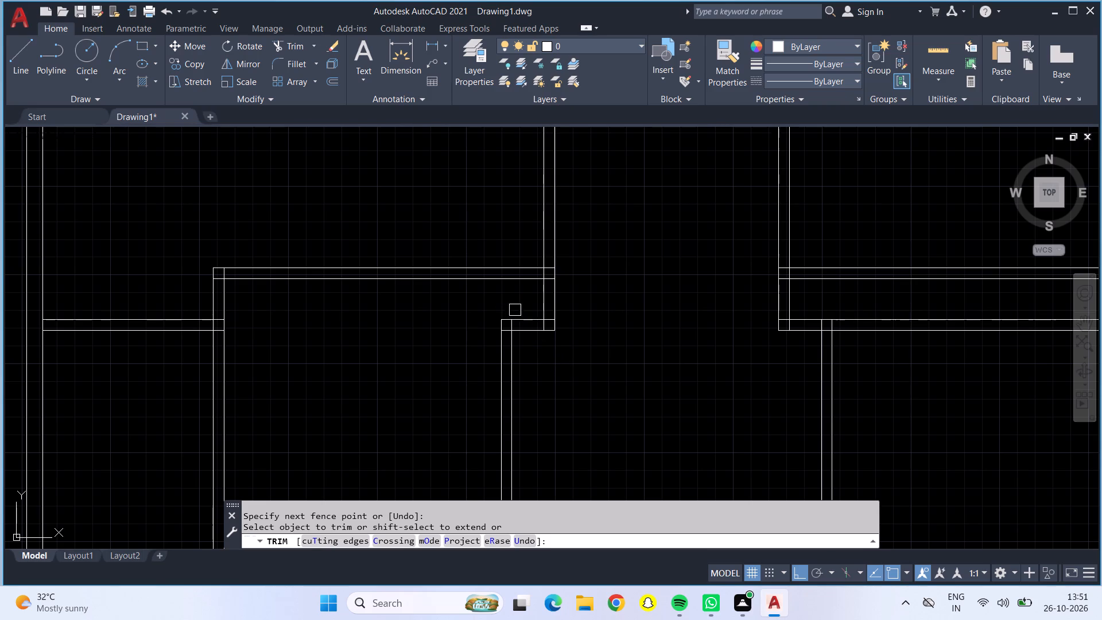
scroll(574, 374, down, 1)
middle_drag(575, 374, 332, 365)
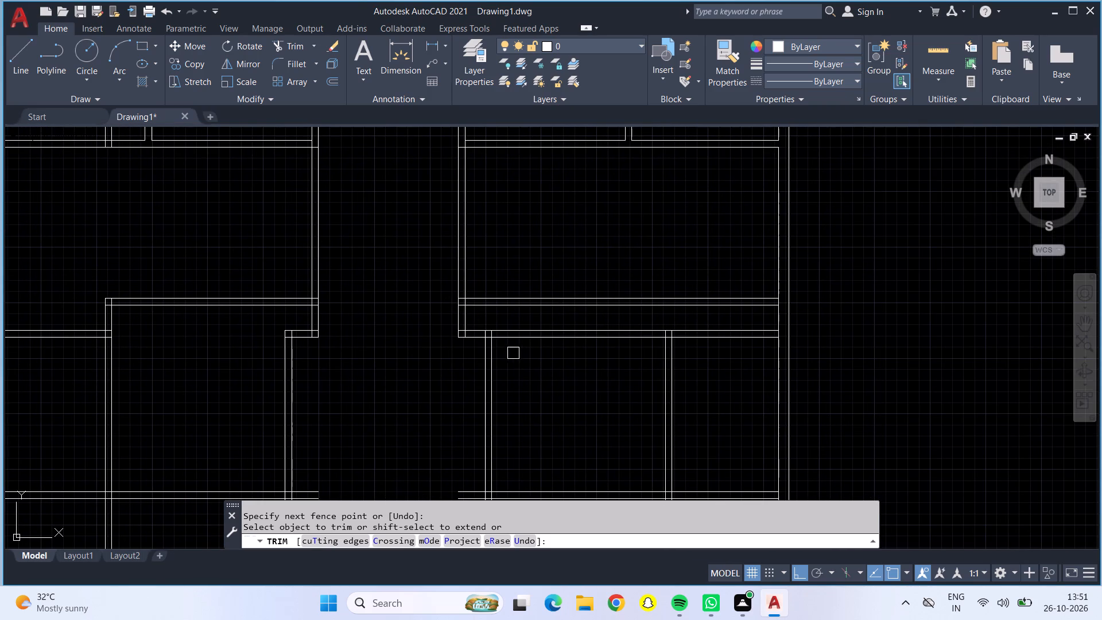
click(552, 337)
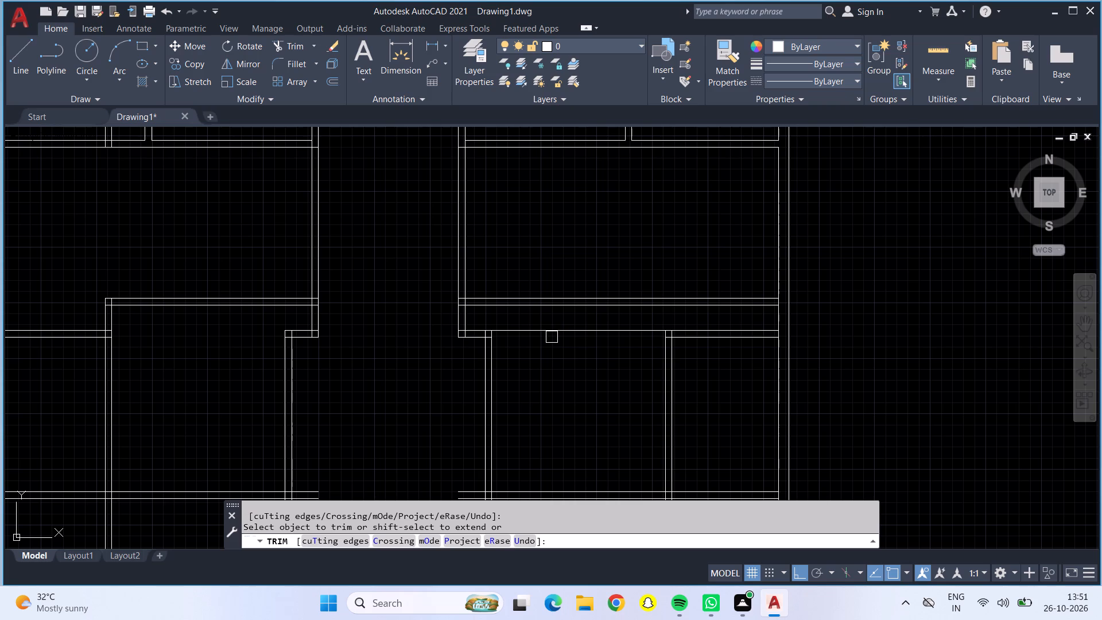
click(552, 332)
Draw lines continuing both faces of the outer right vertical partition upward to the top line of the horizontal partition above.
click(34, 44)
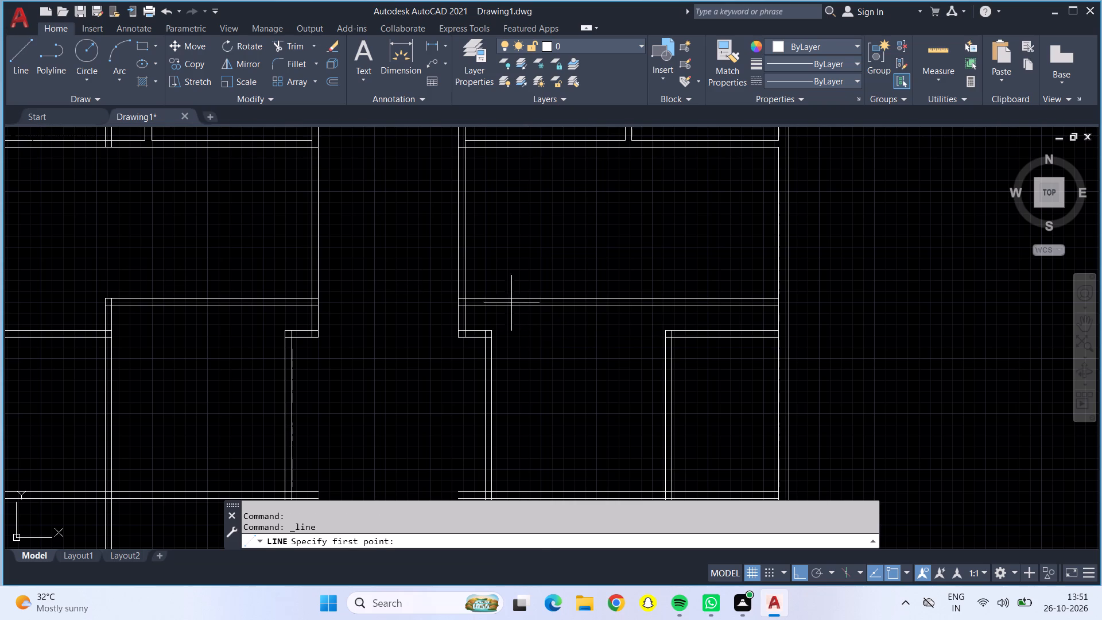
scroll(673, 331, up, 3)
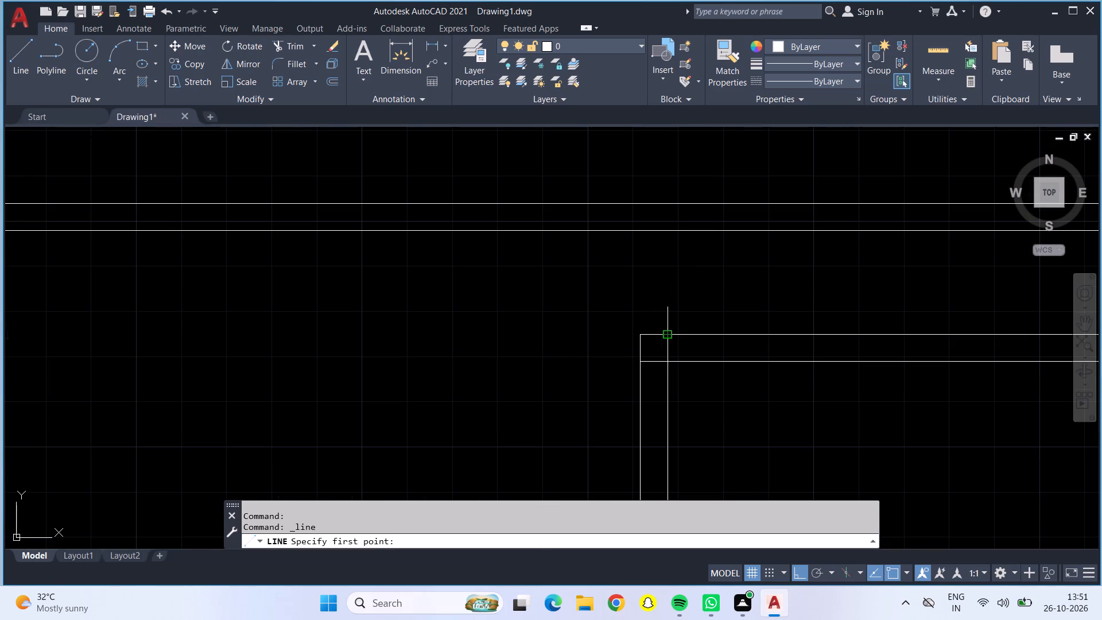
click(669, 335)
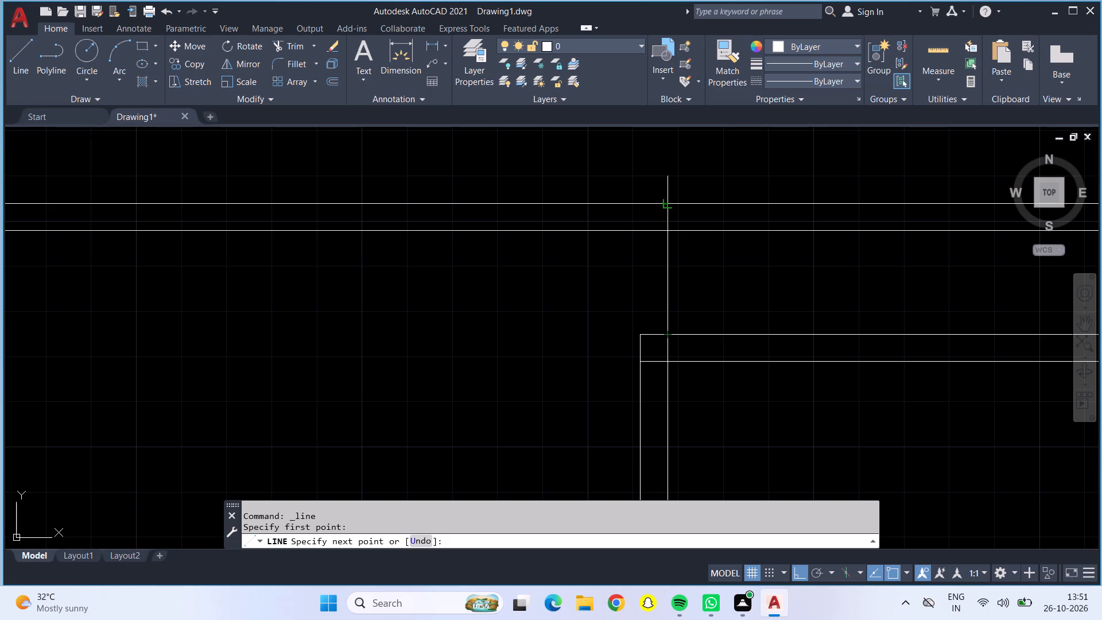
click(668, 201)
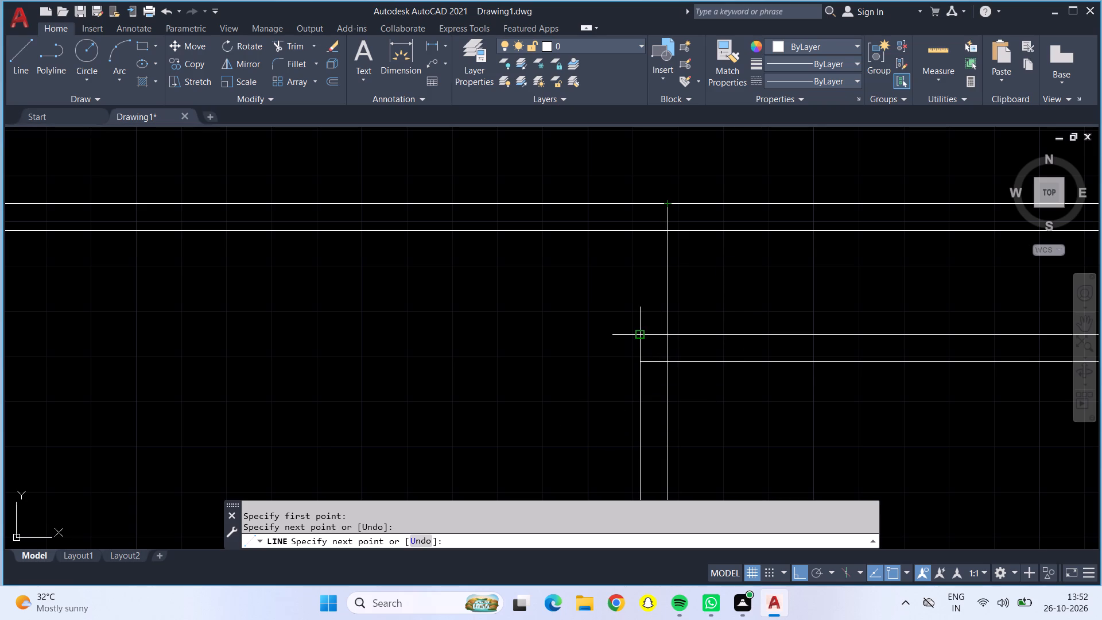
click(641, 334)
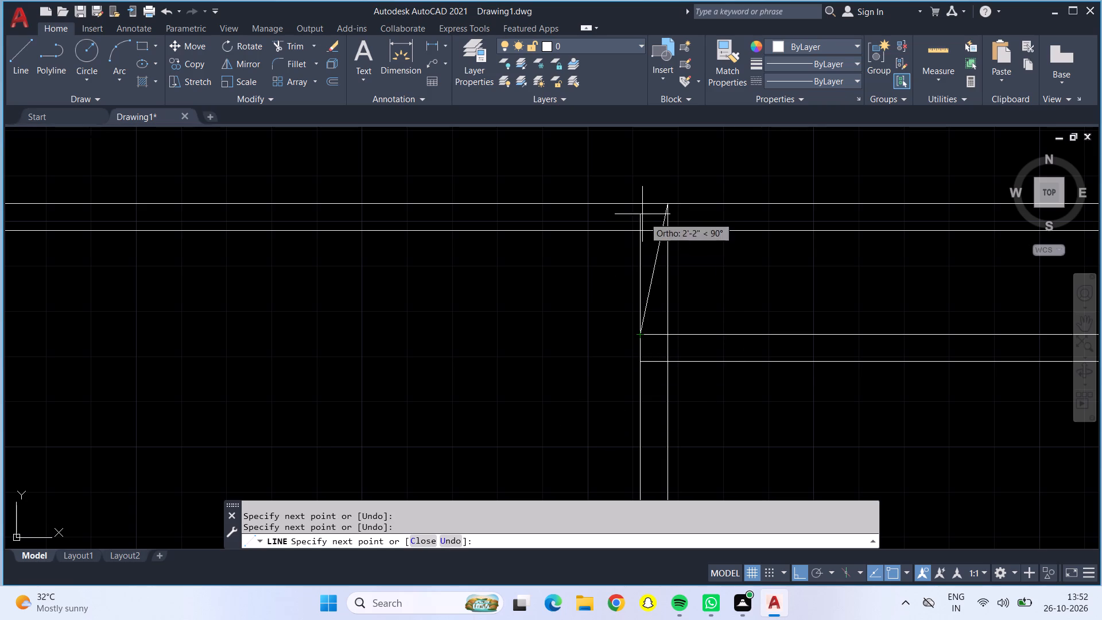
click(637, 201)
key(Return)
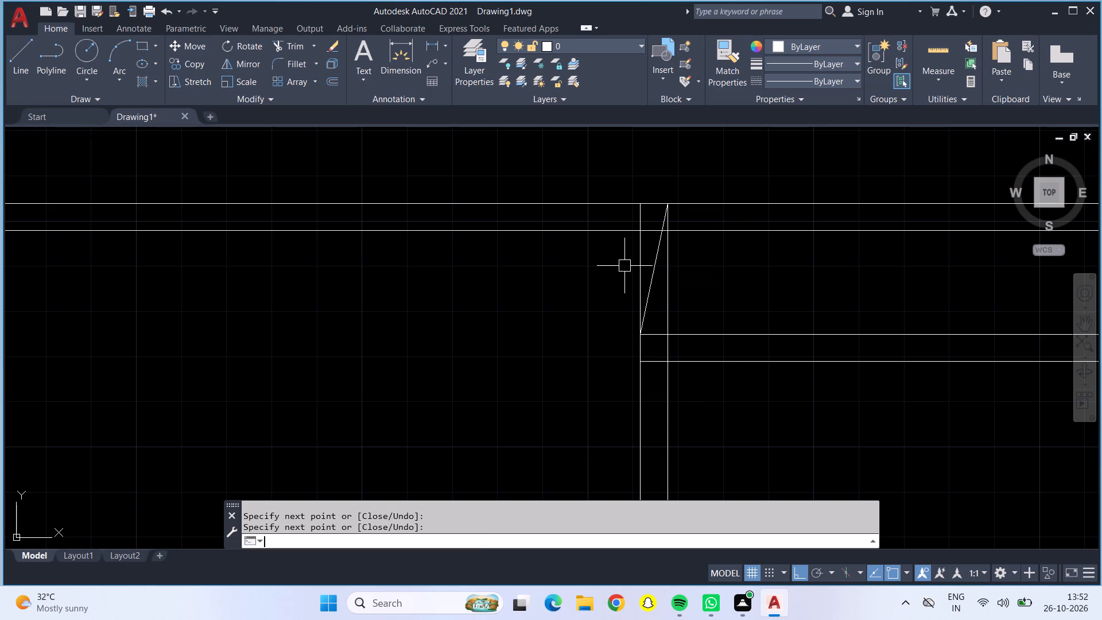
Trim away the diagonal connecting line and the upper horizontal partition between the extended right vertical partition and the right outer wall.
click(286, 39)
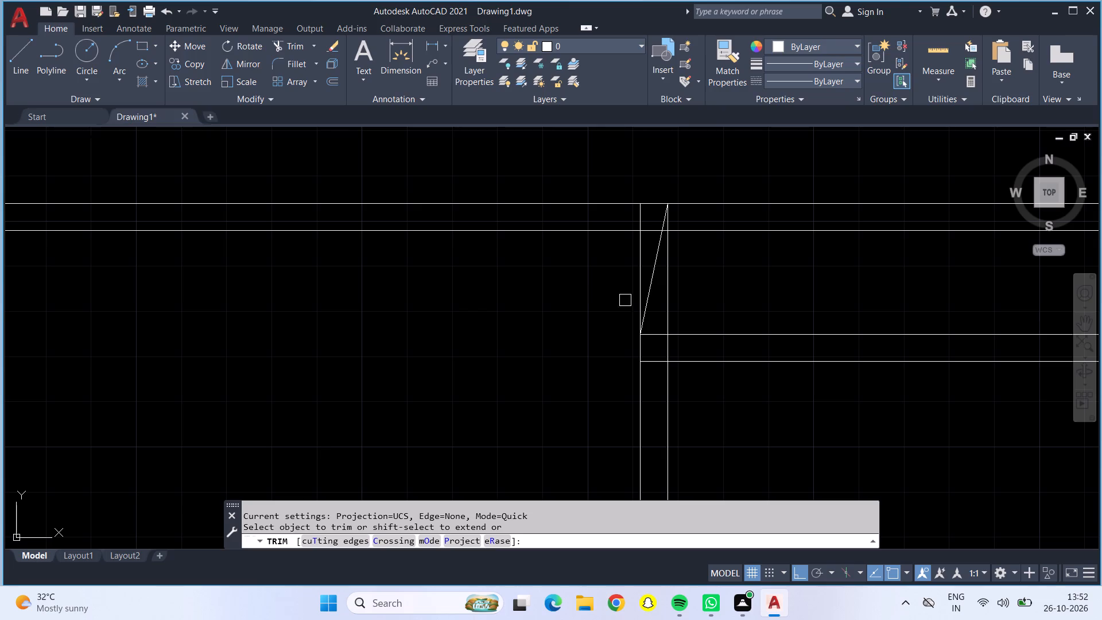
click(649, 289)
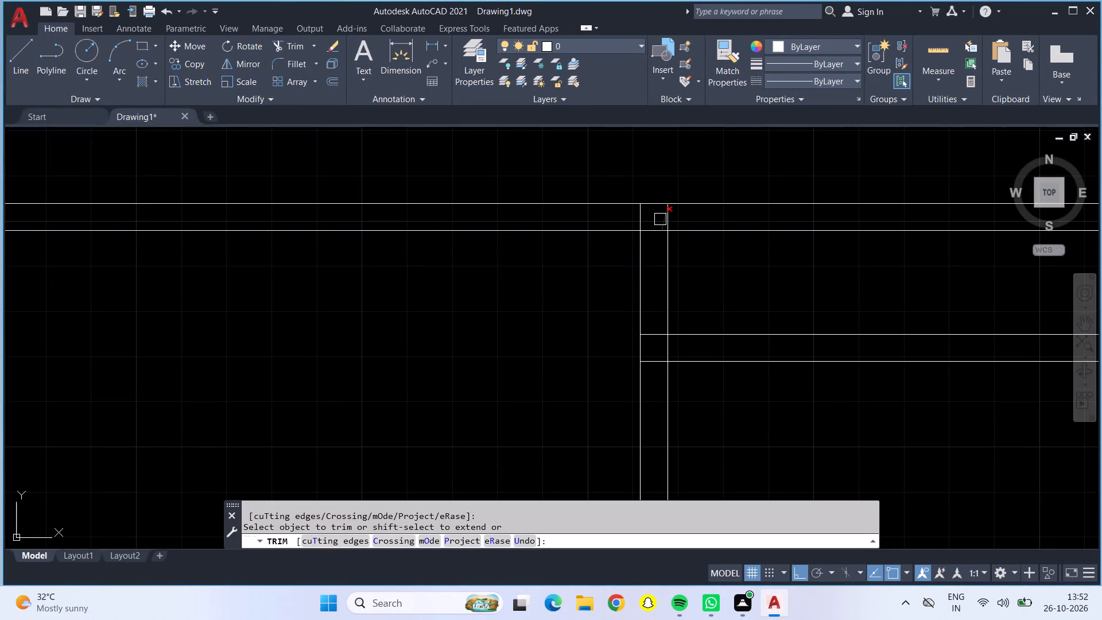
click(660, 219)
drag(721, 179, 739, 245)
Trim the lowest horizontal partition's ends that project into the central passage beyond the inner vertical partitions on both sides.
scroll(715, 266, down, 2)
scroll(632, 385, down, 2)
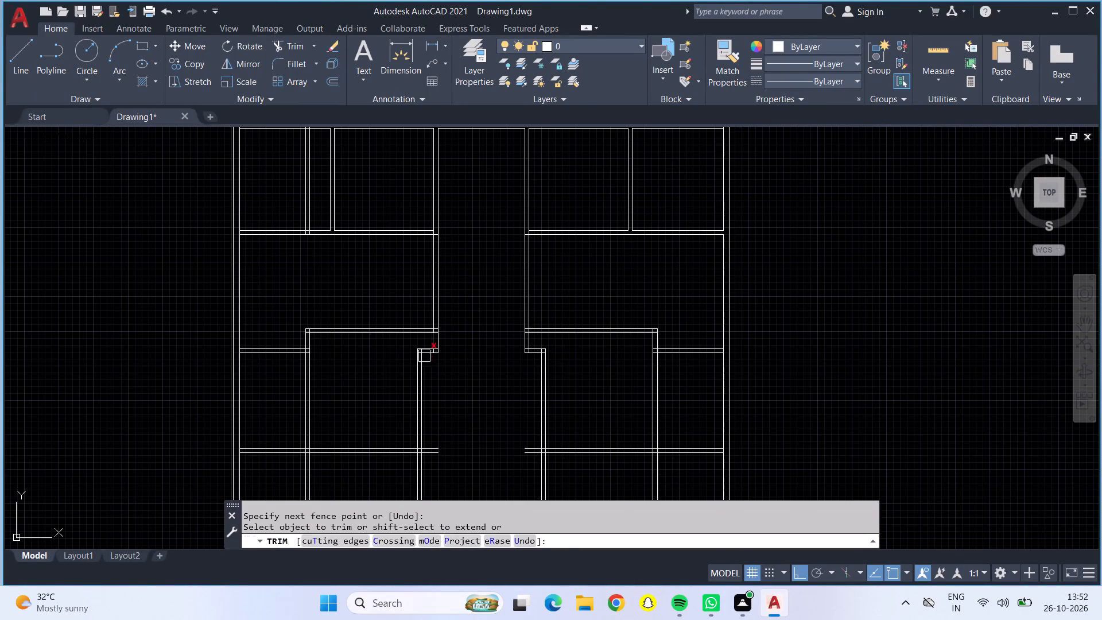
middle_drag(446, 420, 456, 355)
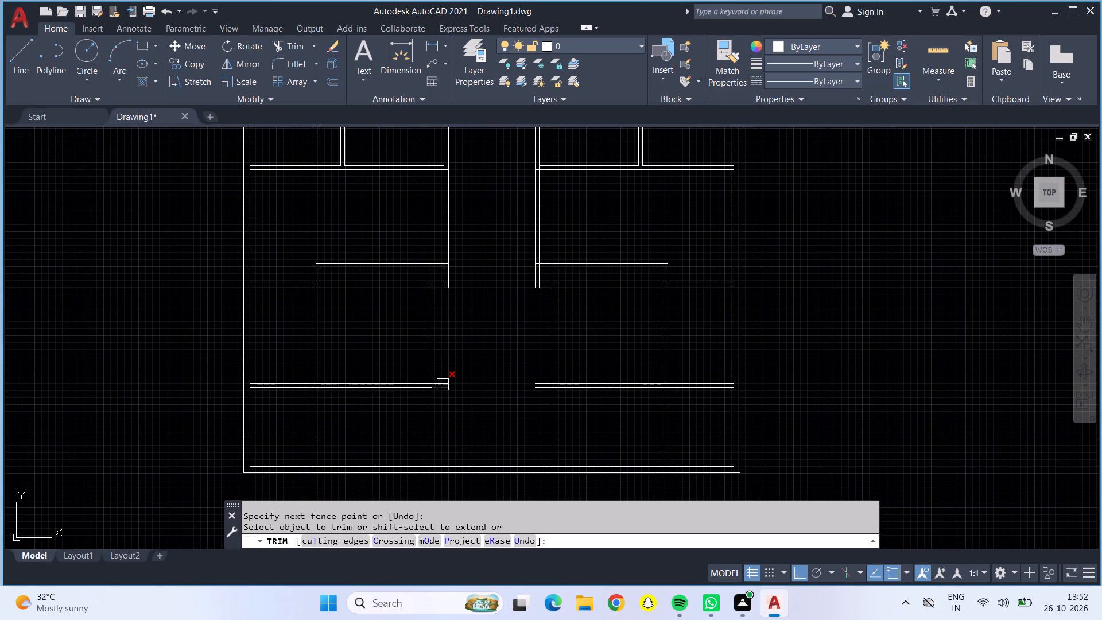
scroll(443, 385, up, 3)
drag(423, 340, 437, 408)
drag(820, 357, 832, 421)
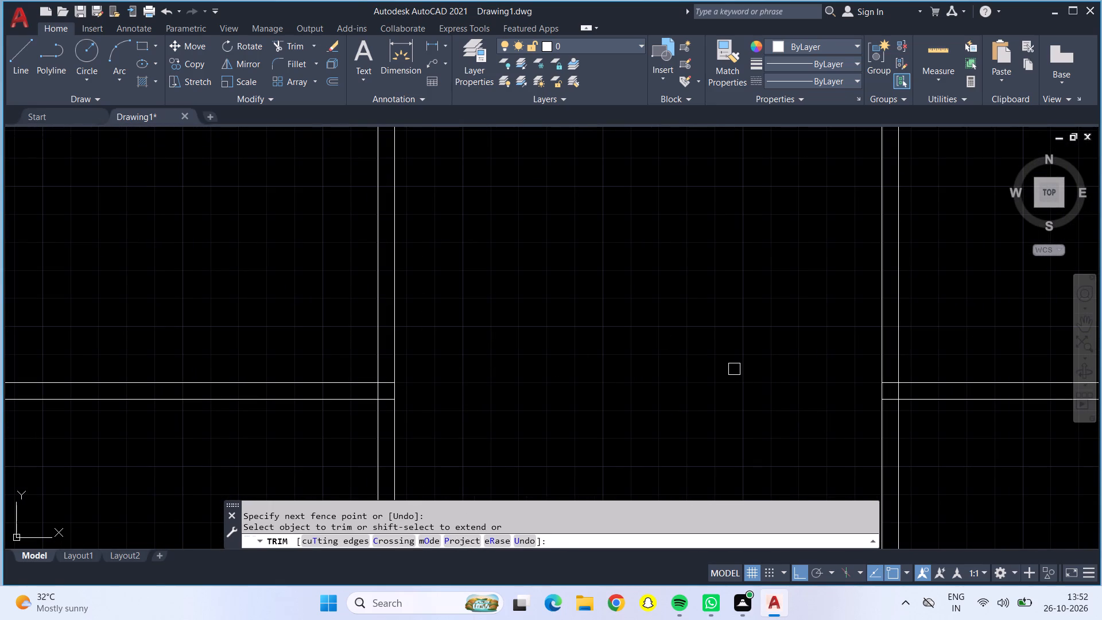
Trim the crossing lines where the upper horizontal partition meets the left passage wall to open the wall junction.
scroll(479, 418, down, 2)
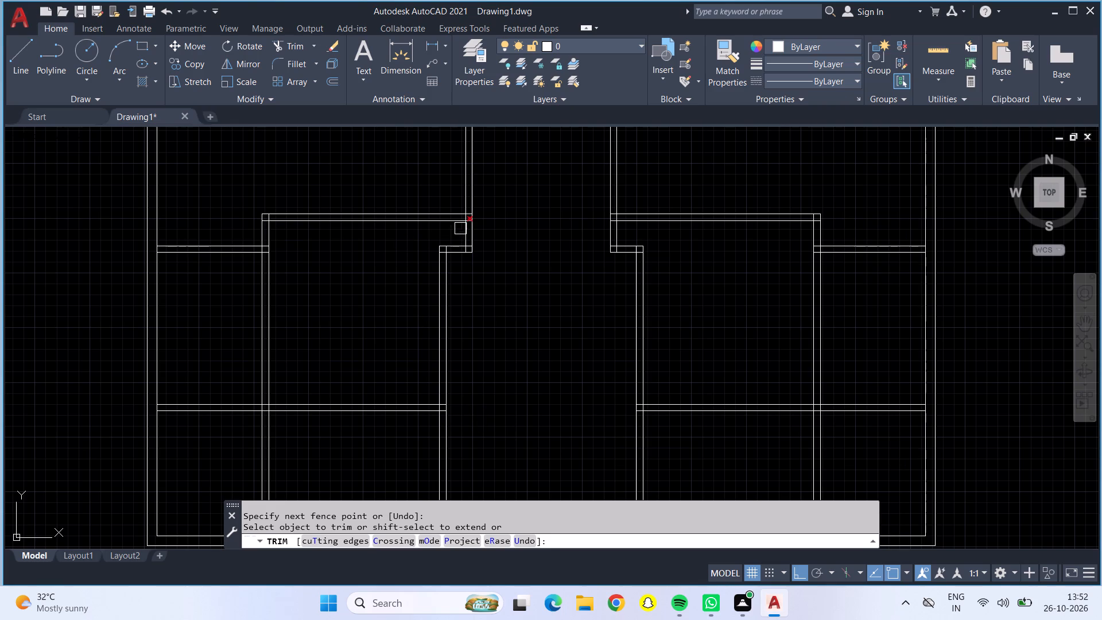
scroll(460, 222, up, 4)
click(486, 194)
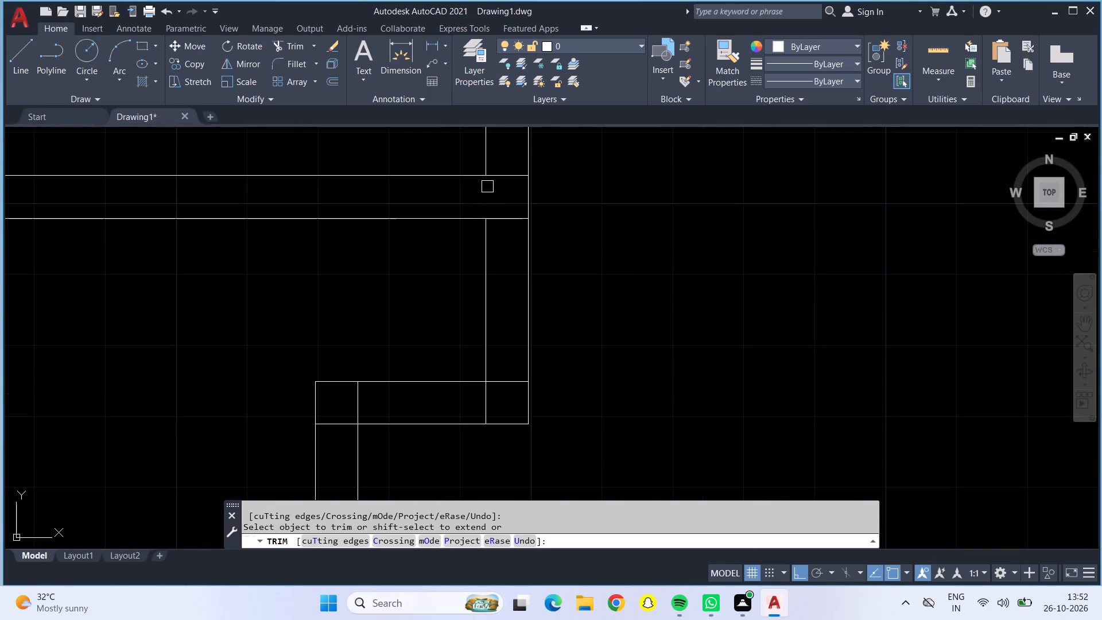
click(503, 176)
click(511, 225)
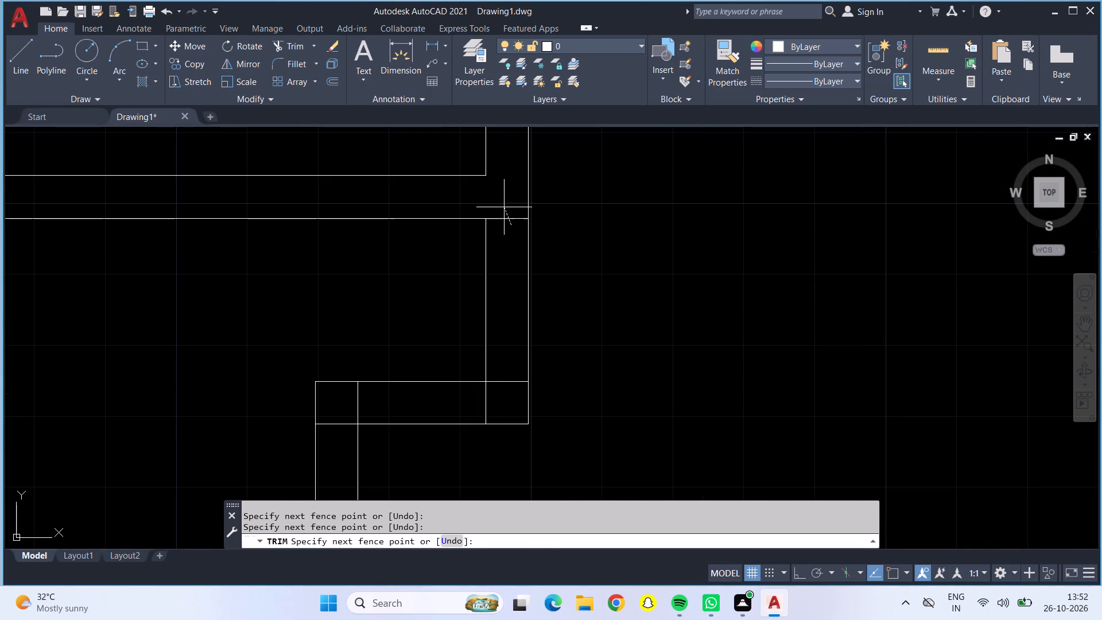
click(503, 201)
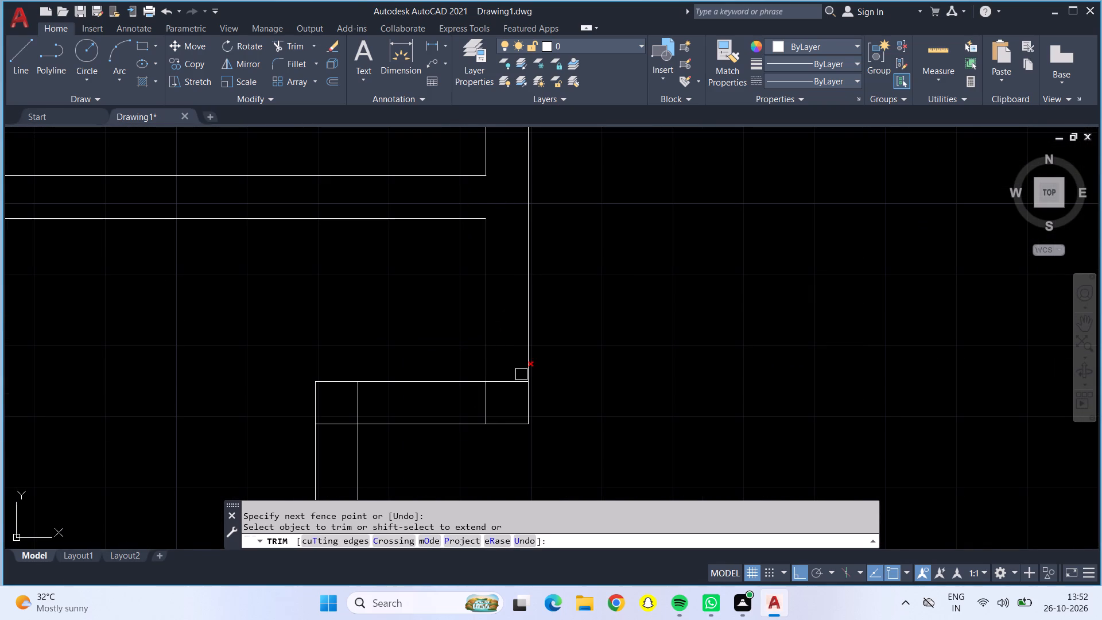
Trim the overlapping line ends at both corners of the stepped wall jog on the left side of the central passage.
click(343, 420)
click(356, 399)
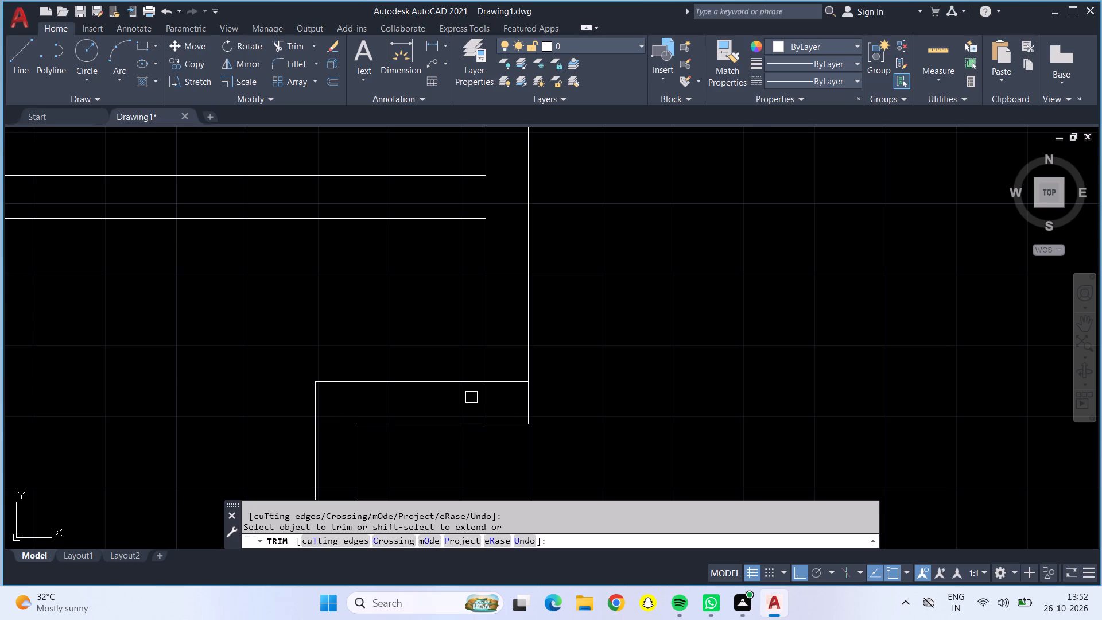
click(483, 410)
click(499, 383)
Trim the crossing lines where the horizontal partition above the jog meets the right passage wall to open the junction.
scroll(492, 389, down, 3)
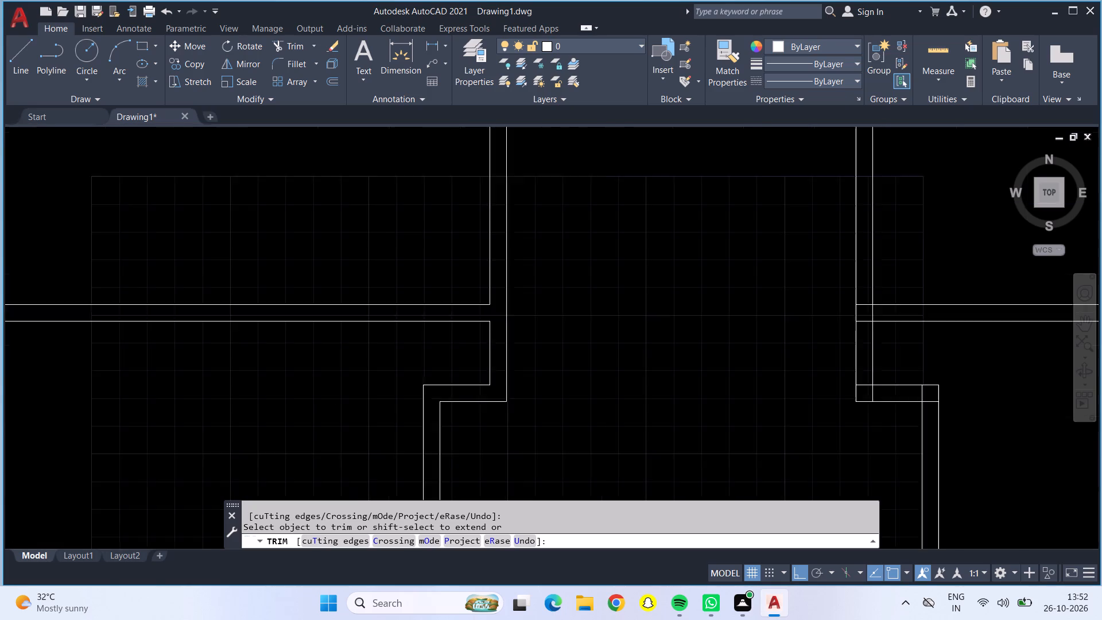
scroll(491, 387, down, 2)
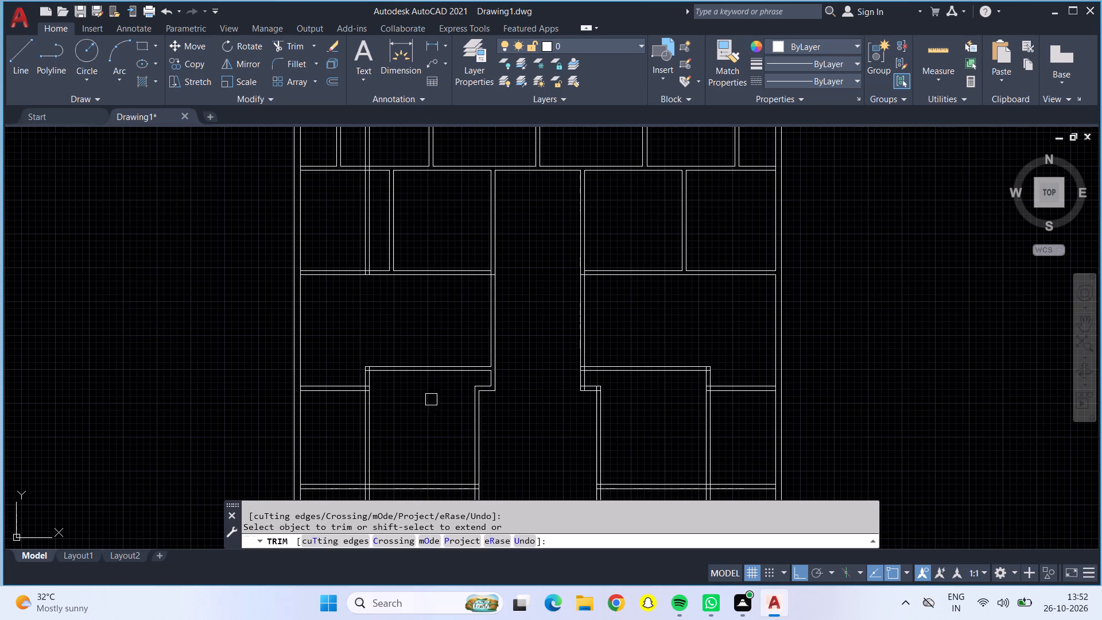
scroll(578, 373, up, 6)
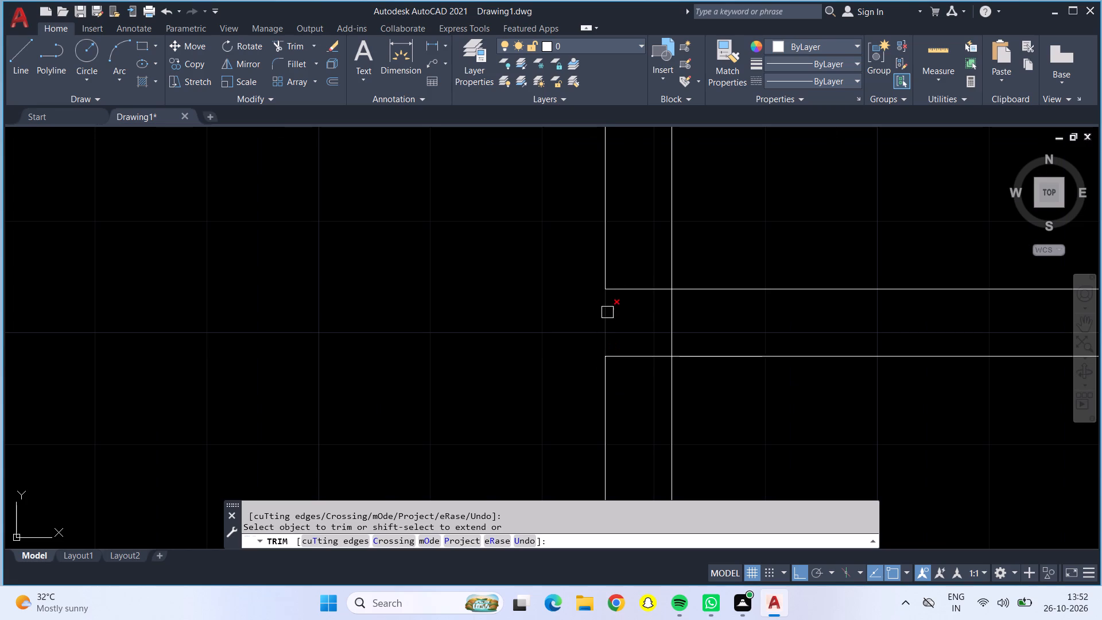
drag(633, 270, 642, 379)
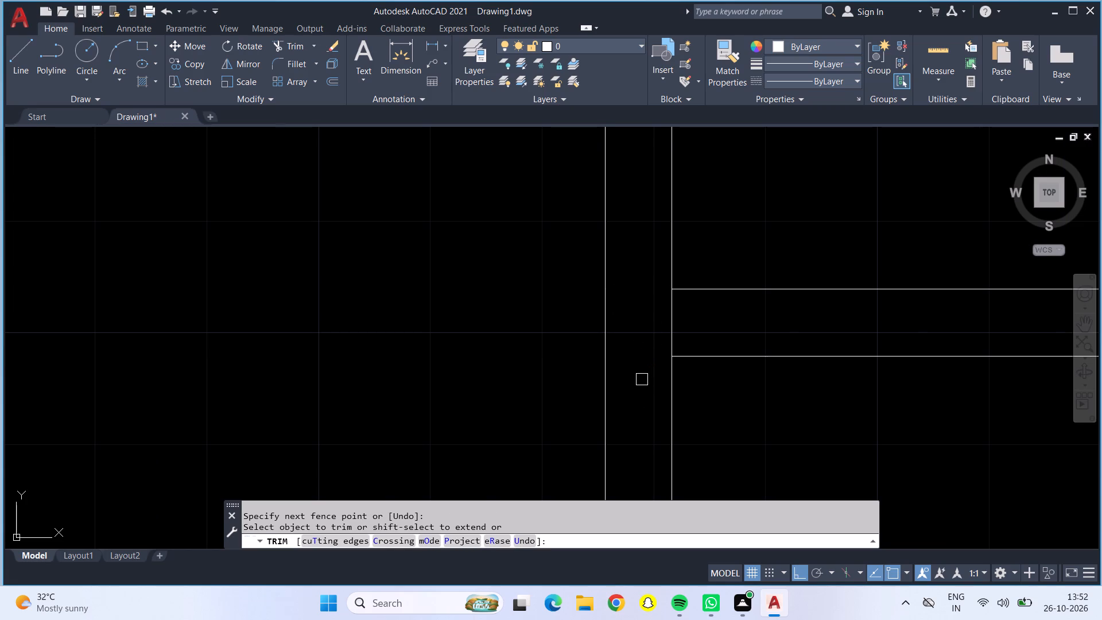
click(670, 328)
Trim the overlapping line ends at both corners of the stepped wall jog on the right side of the central passage.
scroll(668, 332, down, 5)
scroll(661, 378, up, 5)
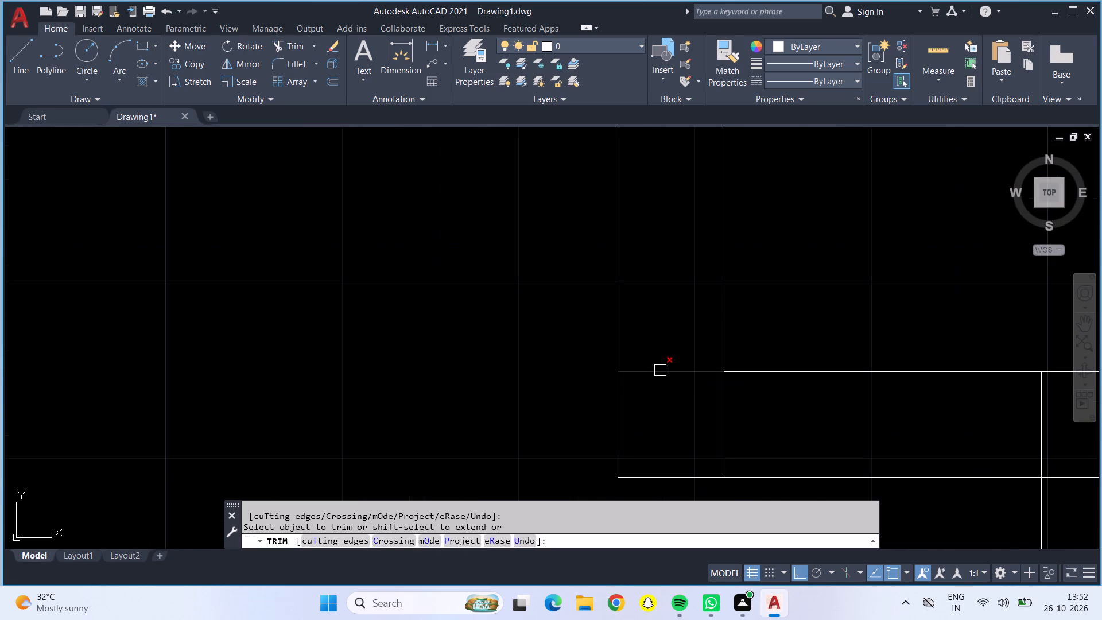
drag(660, 369, 738, 397)
drag(740, 397, 689, 406)
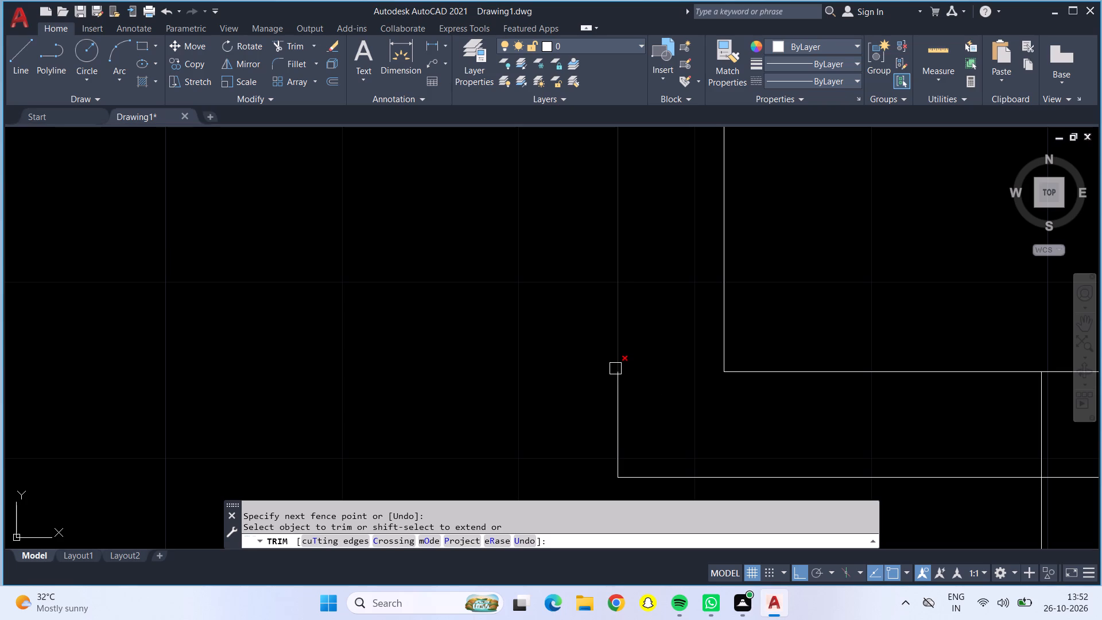
scroll(612, 386, down, 1)
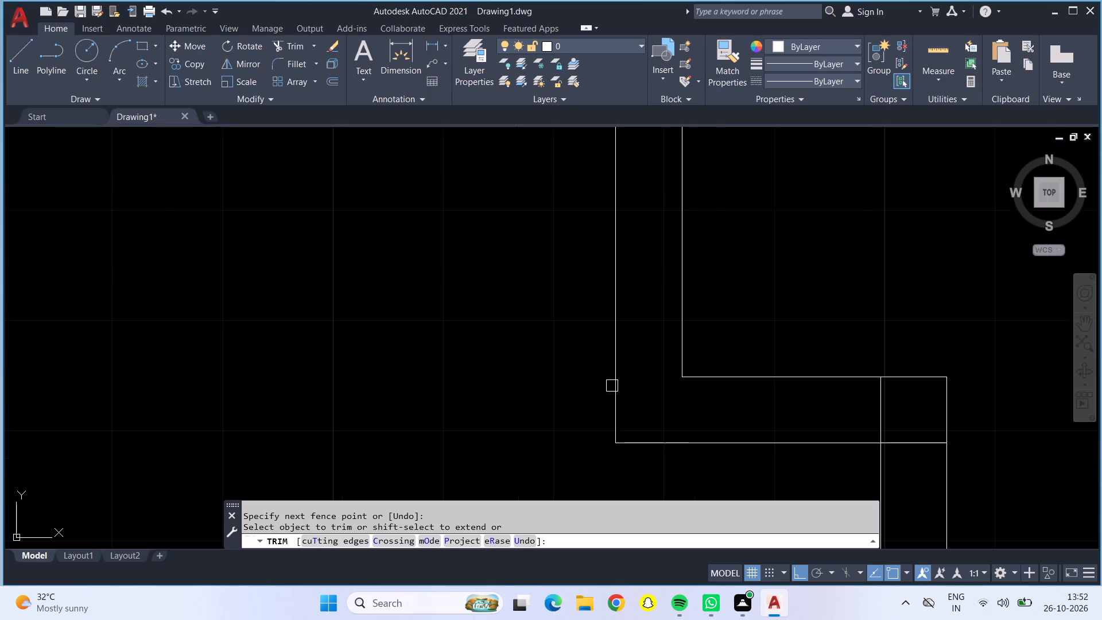
scroll(633, 404, down, 2)
scroll(724, 406, up, 4)
drag(730, 406, 732, 406)
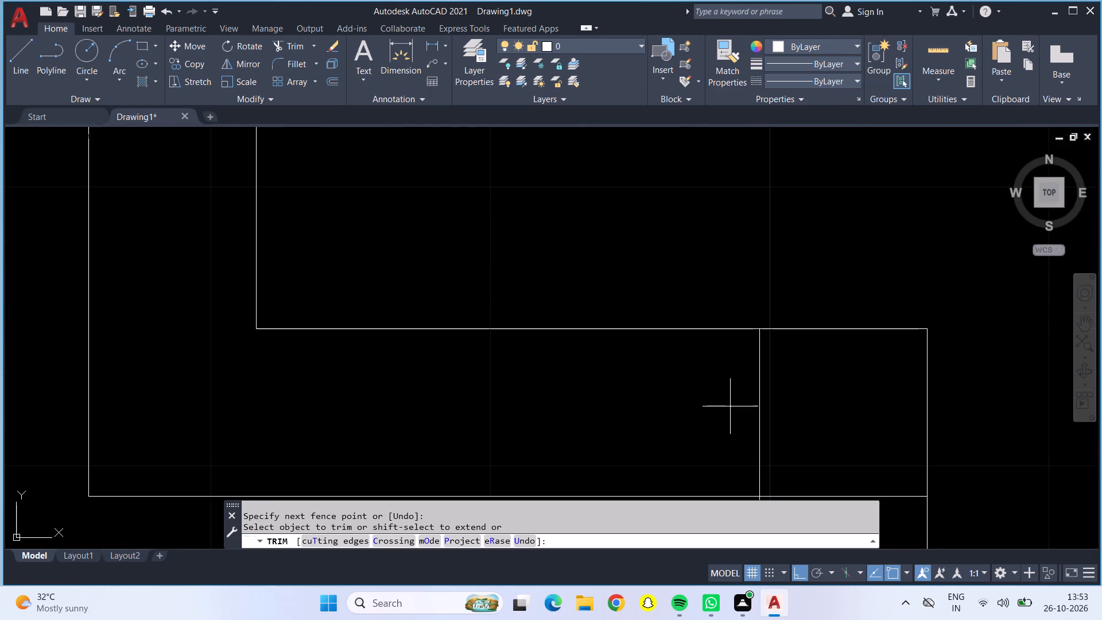
drag(732, 406, 899, 507)
Trim the overlapping lines at the upper outer corner of the lower-left room beside the passage.
scroll(894, 489, down, 5)
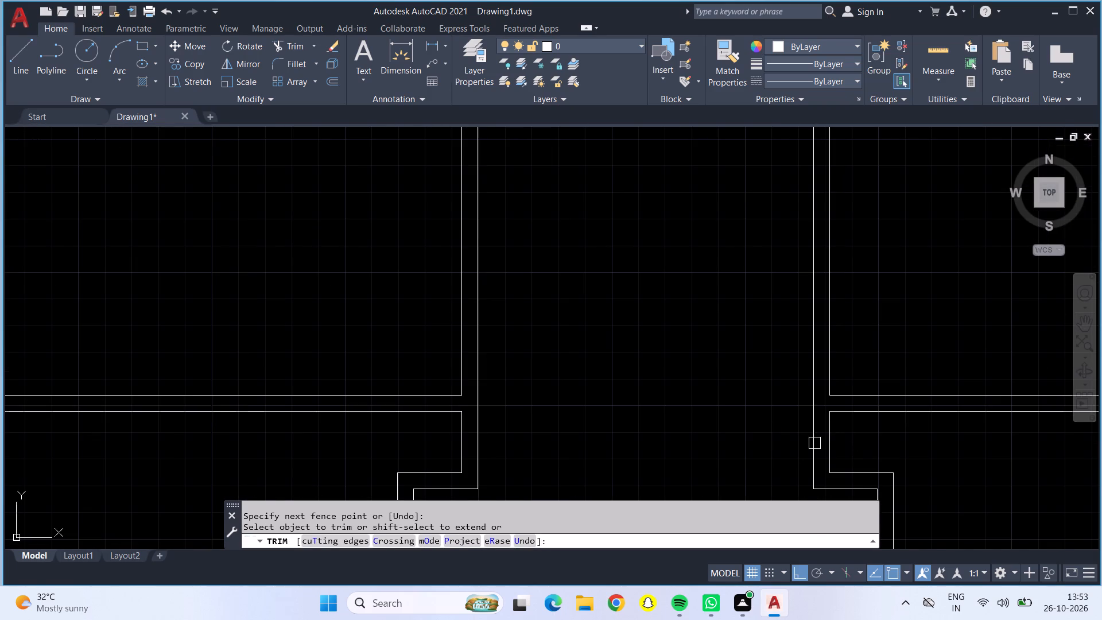
middle_drag(637, 415, 701, 269)
scroll(624, 335, down, 1)
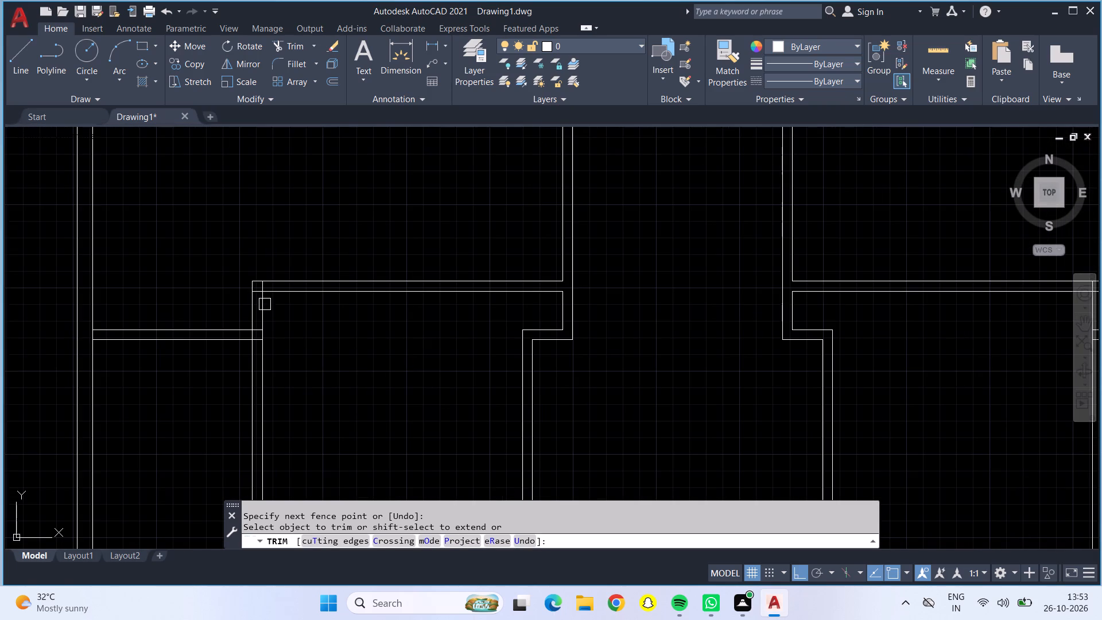
scroll(268, 285, up, 4)
drag(239, 282, 193, 321)
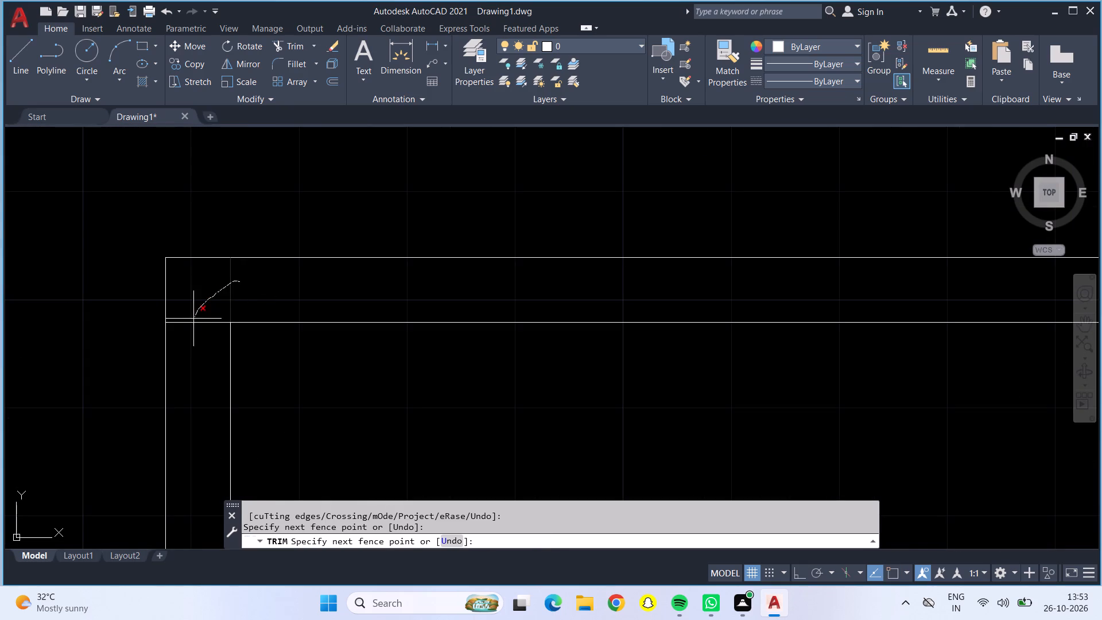
drag(193, 321, 190, 328)
Trim both ends of the short left horizontal partition to open its junctions with the outer left vertical partition and the left outer wall.
scroll(190, 328, down, 5)
scroll(175, 383, up, 5)
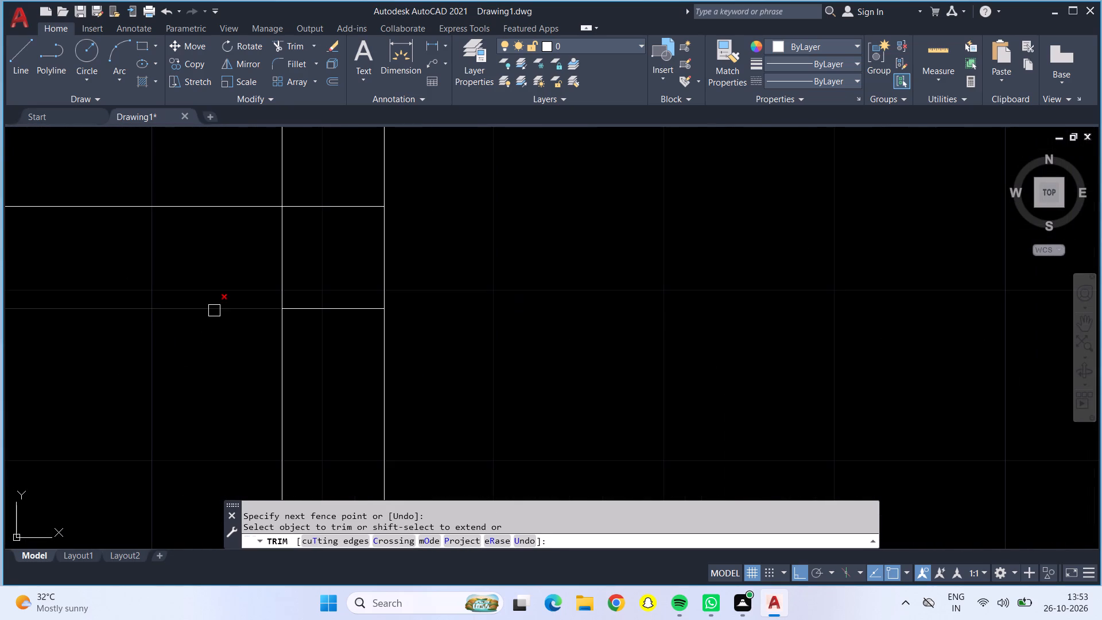
drag(243, 247, 327, 328)
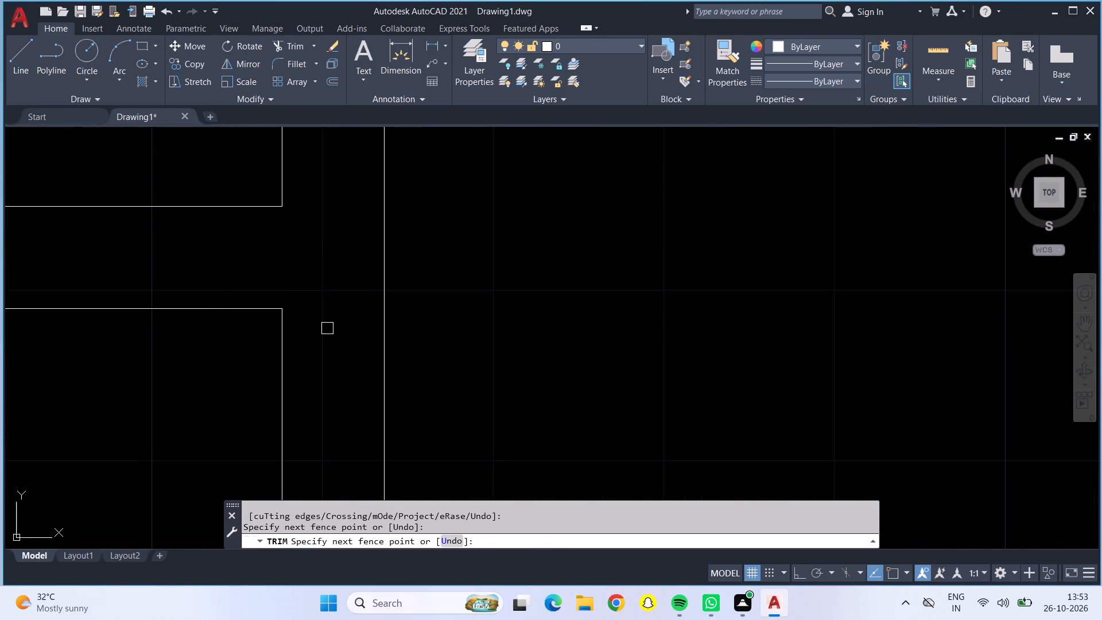
scroll(327, 328, down, 5)
scroll(168, 326, up, 5)
drag(131, 285, 162, 281)
Trim both ends of the short right horizontal partition to open its junctions with the right outer wall and the outer right vertical partition.
scroll(162, 281, down, 4)
scroll(311, 294, down, 3)
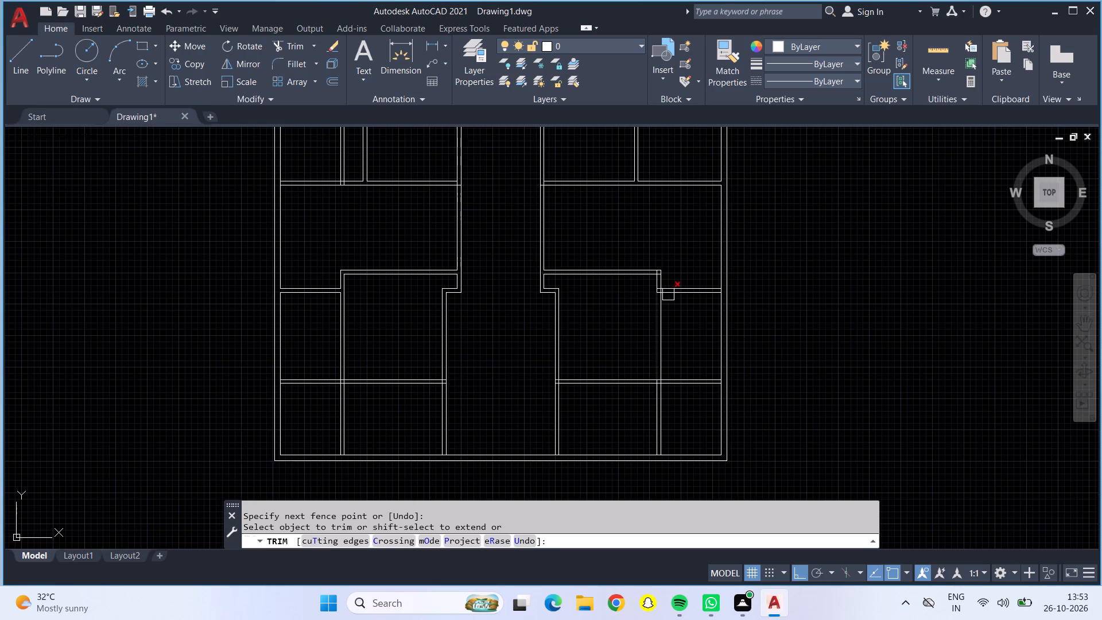
scroll(716, 287, up, 5)
drag(732, 316, 771, 327)
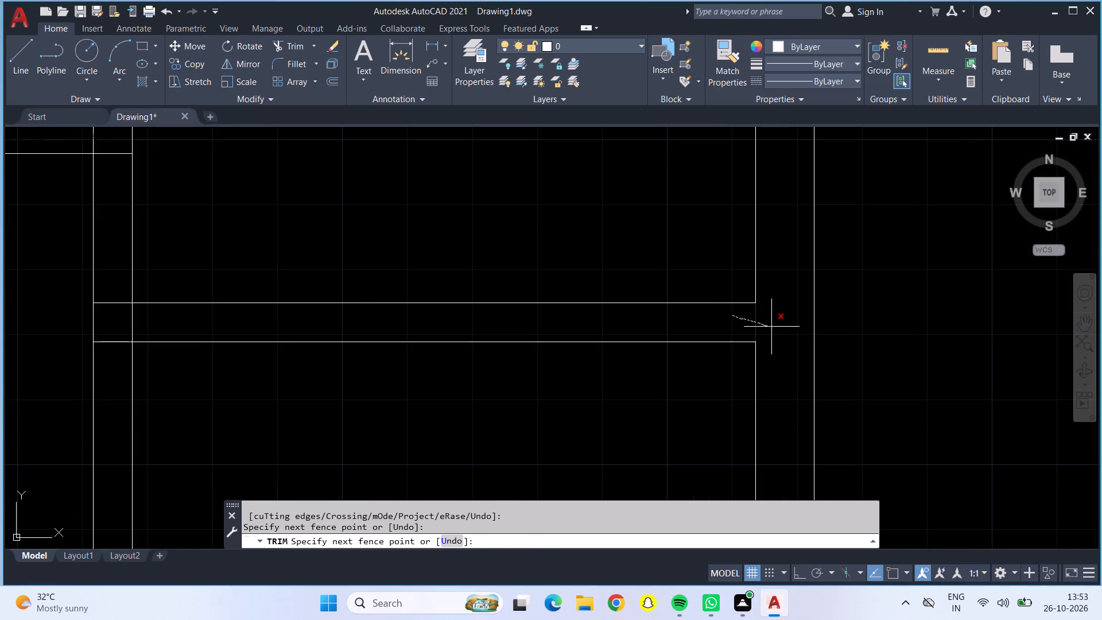
drag(771, 327, 771, 328)
drag(119, 290, 118, 325)
drag(118, 325, 142, 316)
Trim the overlapping lines at the upper outer corner of the lower-right room beside the passage.
scroll(142, 314, down, 3)
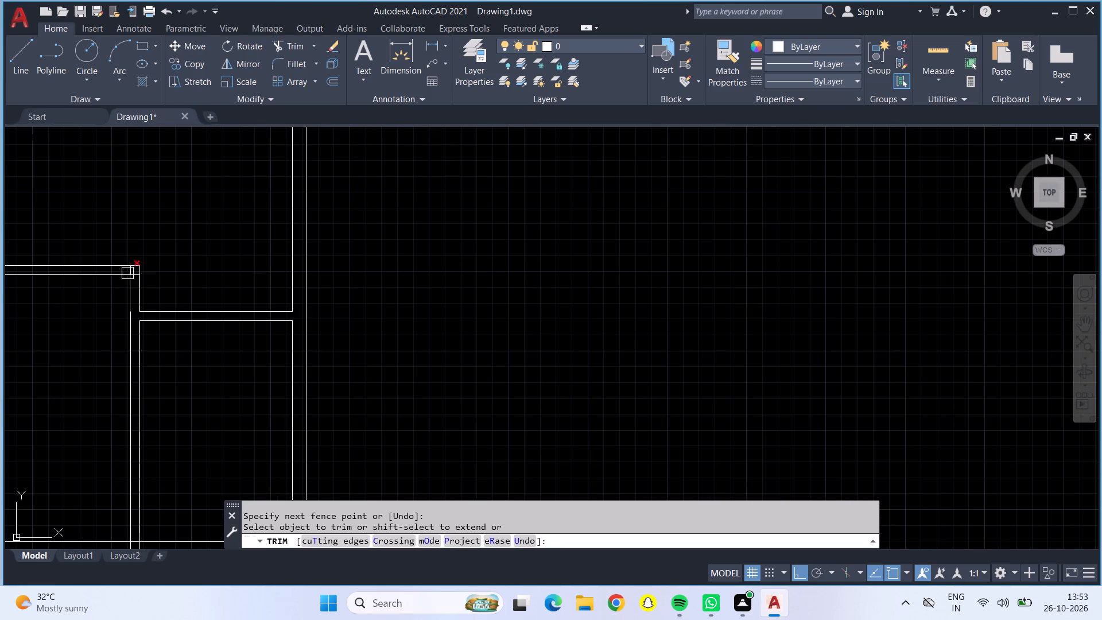
scroll(127, 264, up, 6)
drag(144, 321, 237, 454)
Trim away both right vertical partitions between the lowest horizontal partition and the bottom outer wall.
scroll(237, 454, down, 6)
middle_drag(157, 373, 416, 257)
scroll(371, 259, down, 1)
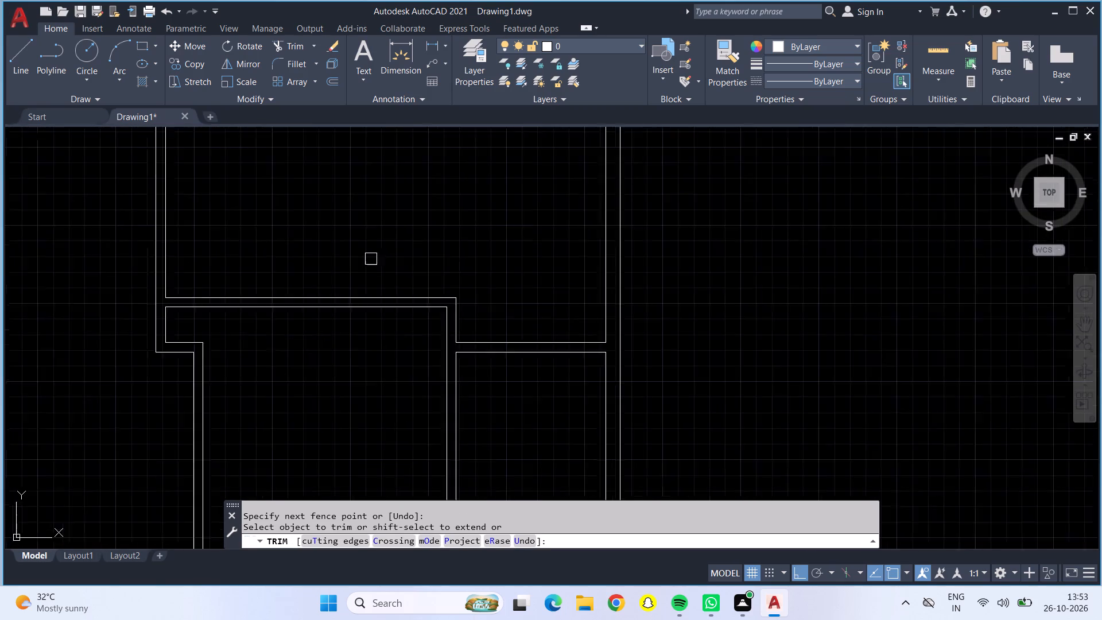
scroll(371, 259, down, 1)
middle_drag(359, 394, 356, 286)
drag(229, 374, 231, 373)
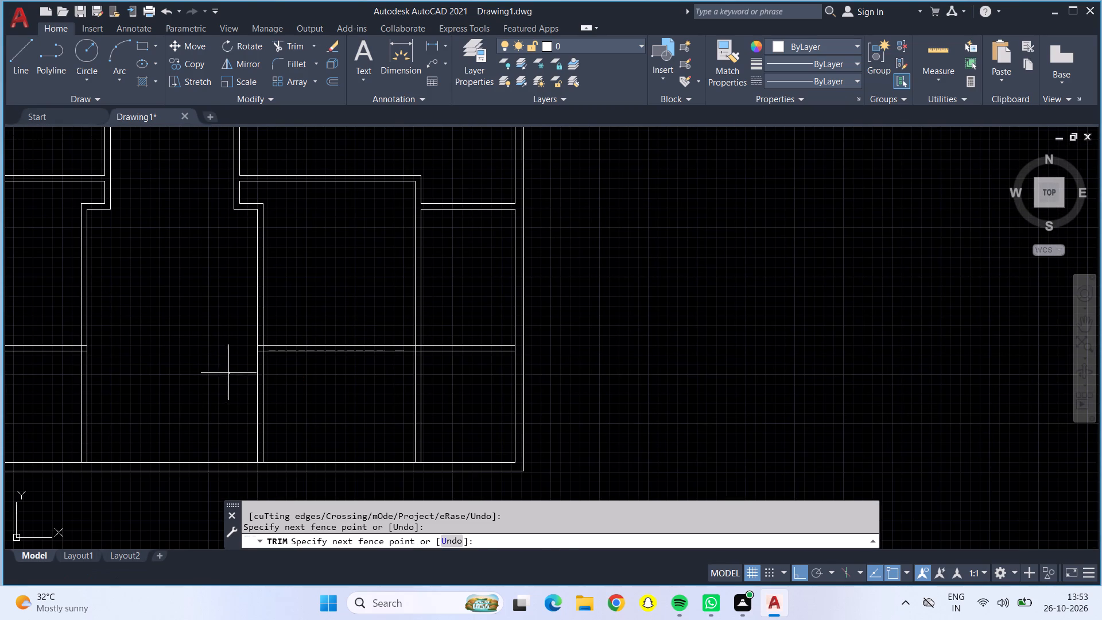
drag(231, 373, 440, 369)
Trim away both left vertical partitions between the lowest horizontal partition and the bottom outer wall.
drag(148, 410, 53, 410)
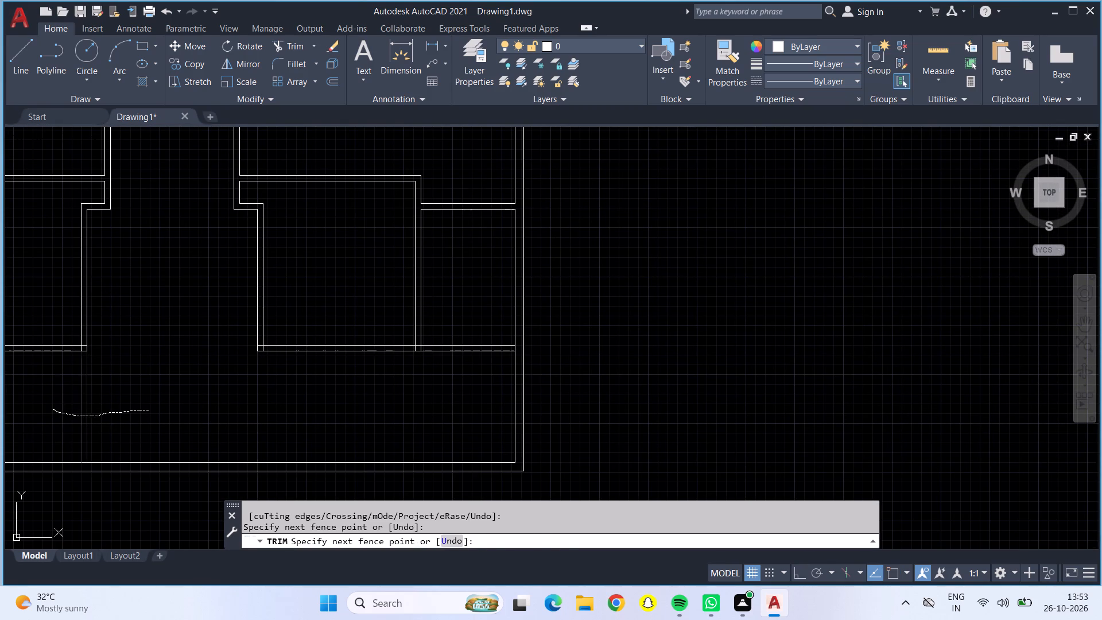
scroll(53, 410, down, 3)
middle_drag(87, 406, 296, 397)
scroll(289, 393, up, 1)
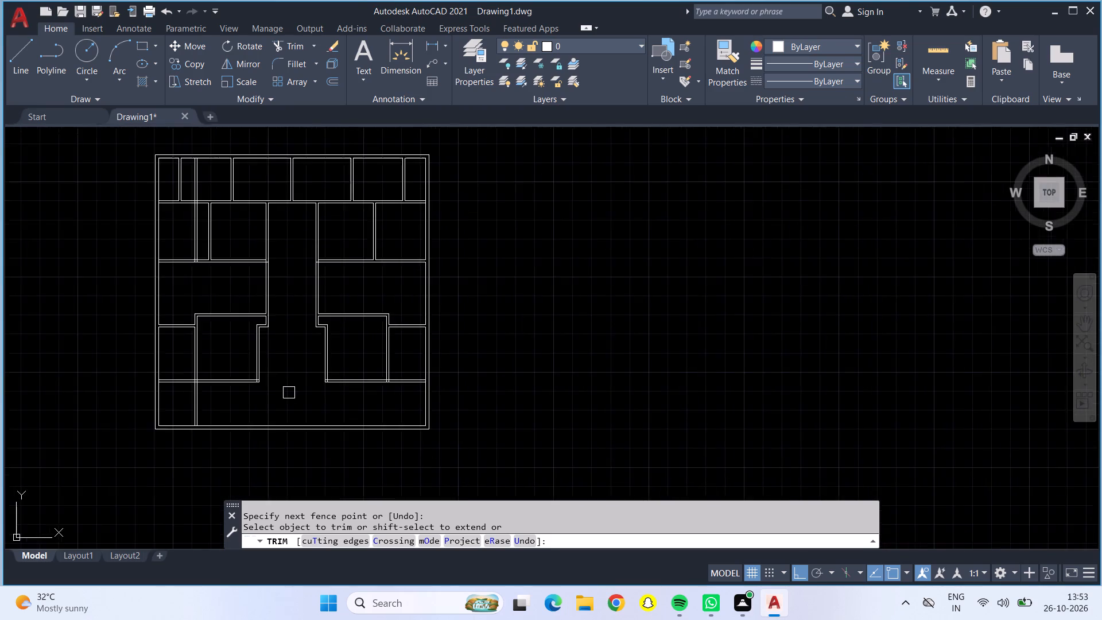
scroll(289, 393, up, 2)
middle_drag(289, 393, 401, 401)
drag(187, 432, 165, 429)
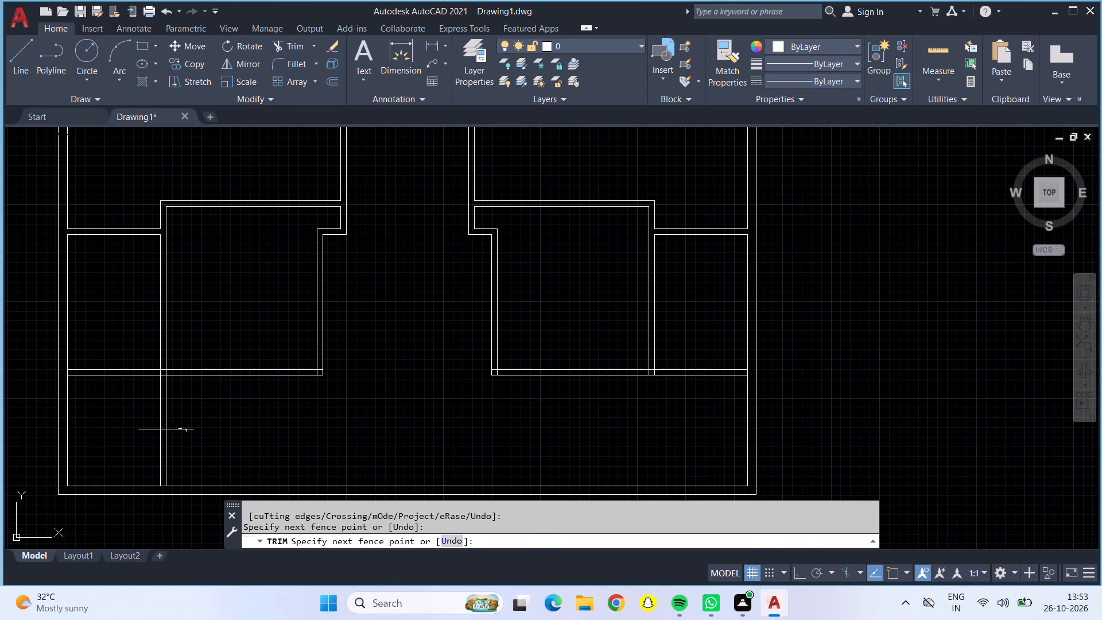
drag(165, 429, 149, 428)
Trim the overlapping lines where the outer and inner left vertical partitions meet the lowest horizontal partition.
scroll(167, 379, up, 5)
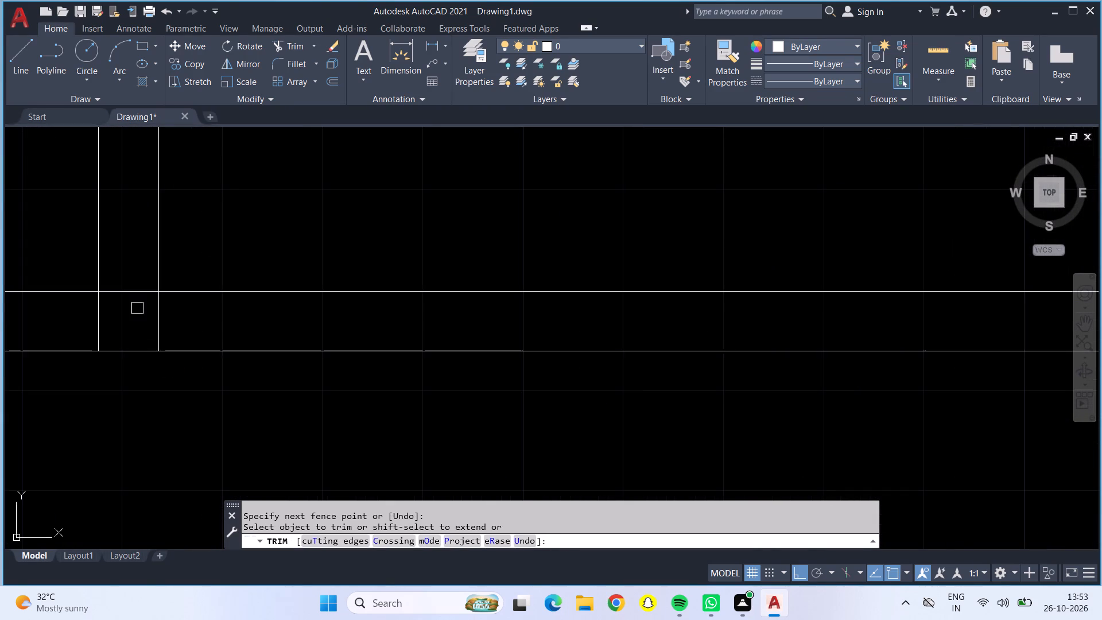
drag(125, 268, 169, 322)
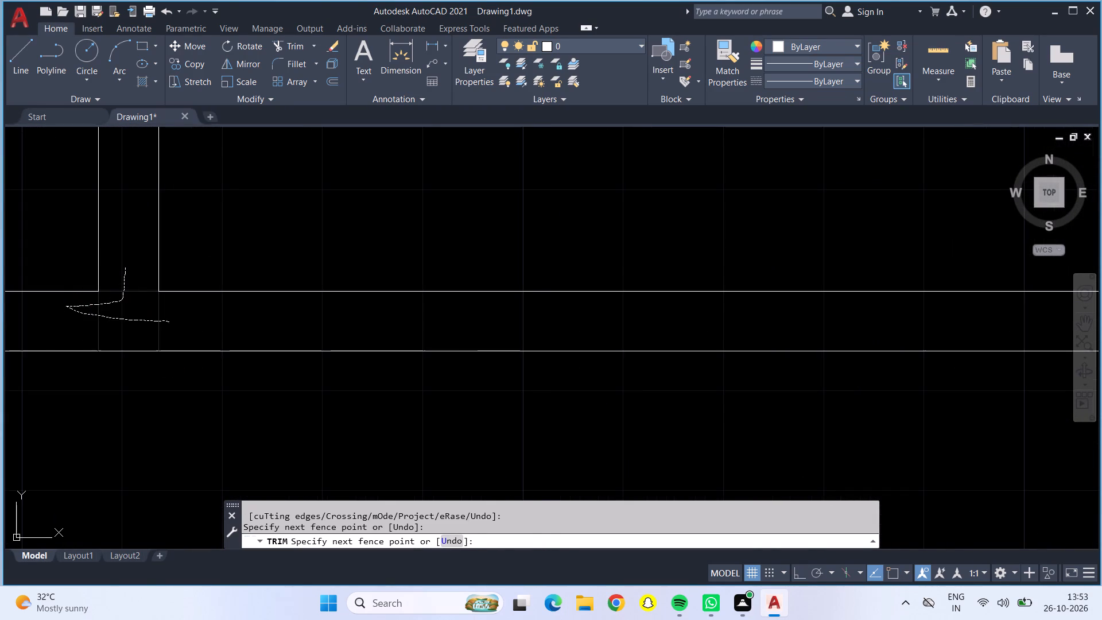
scroll(169, 322, down, 3)
scroll(560, 323, up, 5)
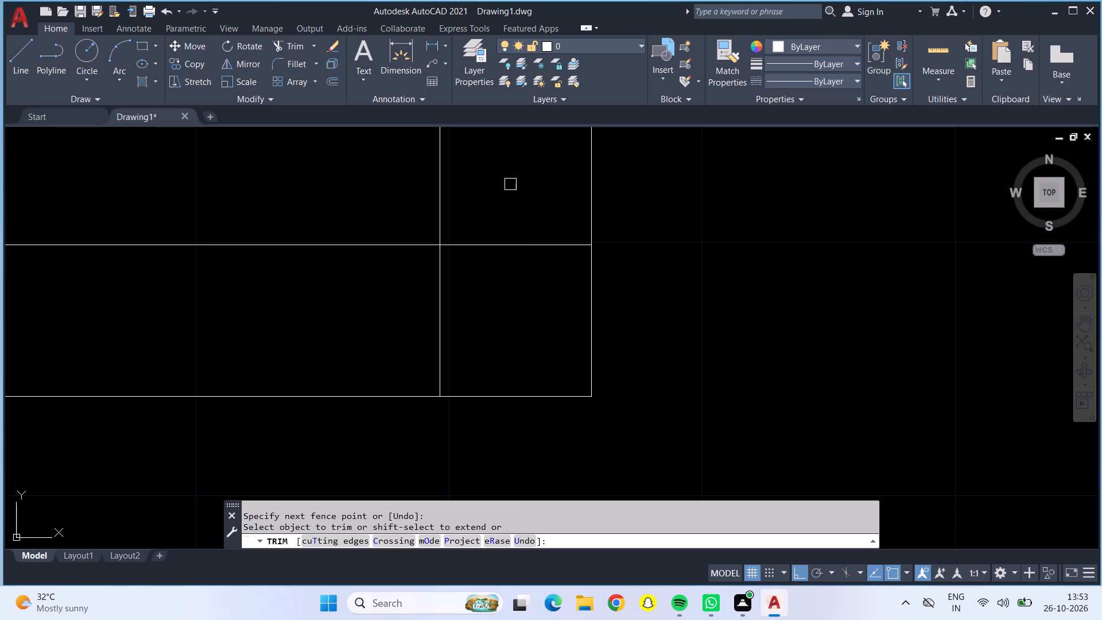
drag(518, 228, 372, 325)
Trim the overlapping lines where the inner and outer right vertical partitions meet the lowest horizontal partition.
scroll(372, 325, down, 3)
scroll(372, 325, up, 1)
scroll(371, 325, down, 2)
scroll(597, 340, down, 2)
middle_drag(491, 357, 410, 360)
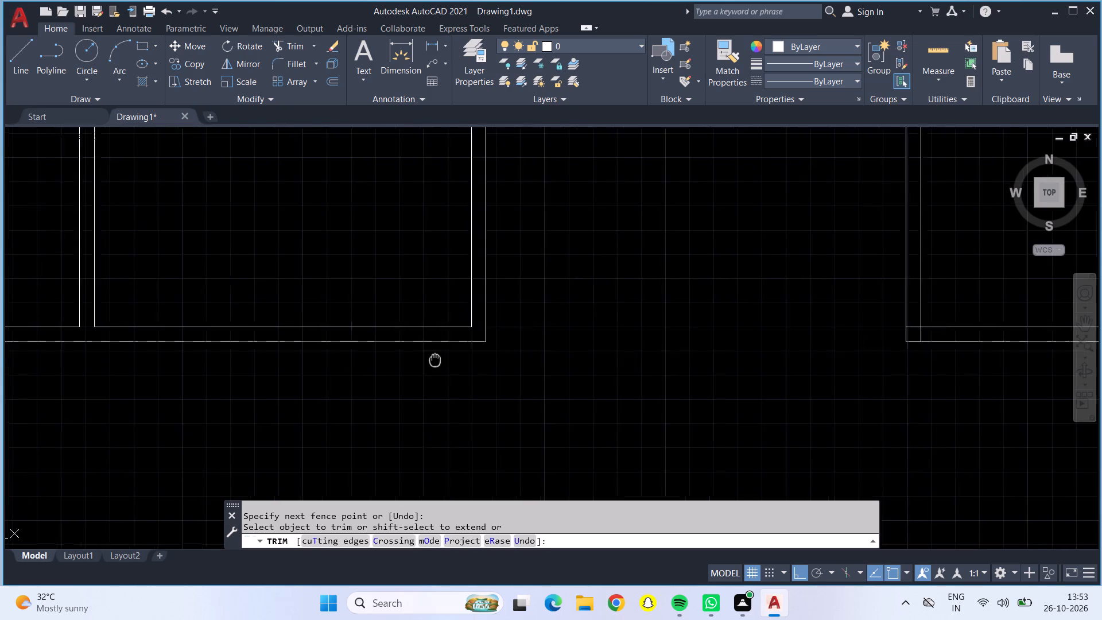
middle_drag(410, 360, 263, 349)
scroll(732, 320, up, 2)
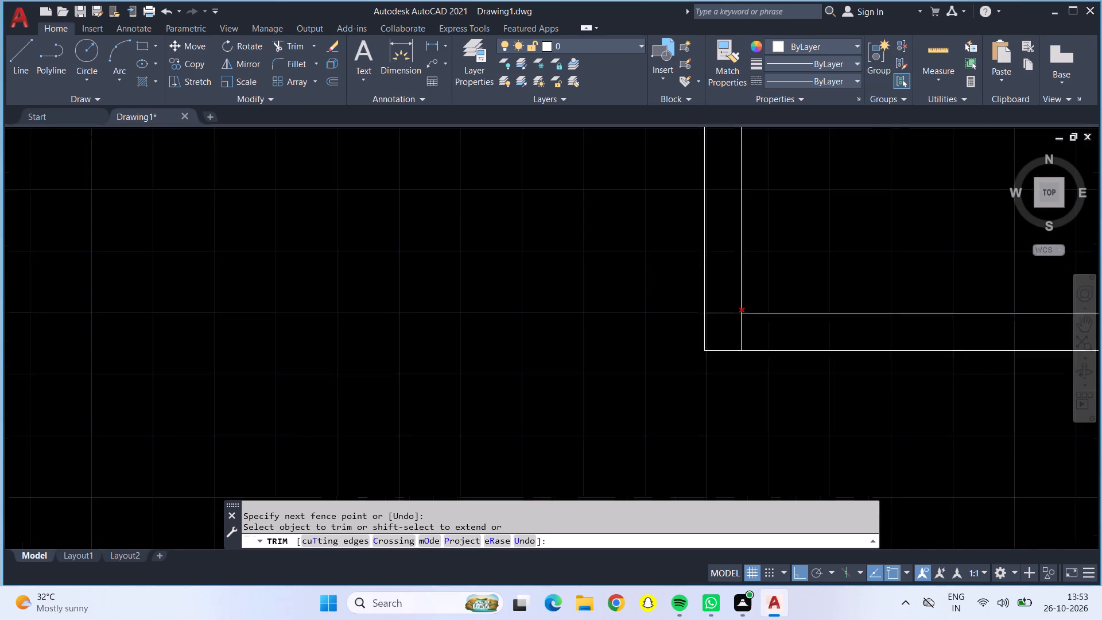
scroll(732, 320, up, 4)
drag(682, 214, 783, 405)
scroll(783, 405, down, 6)
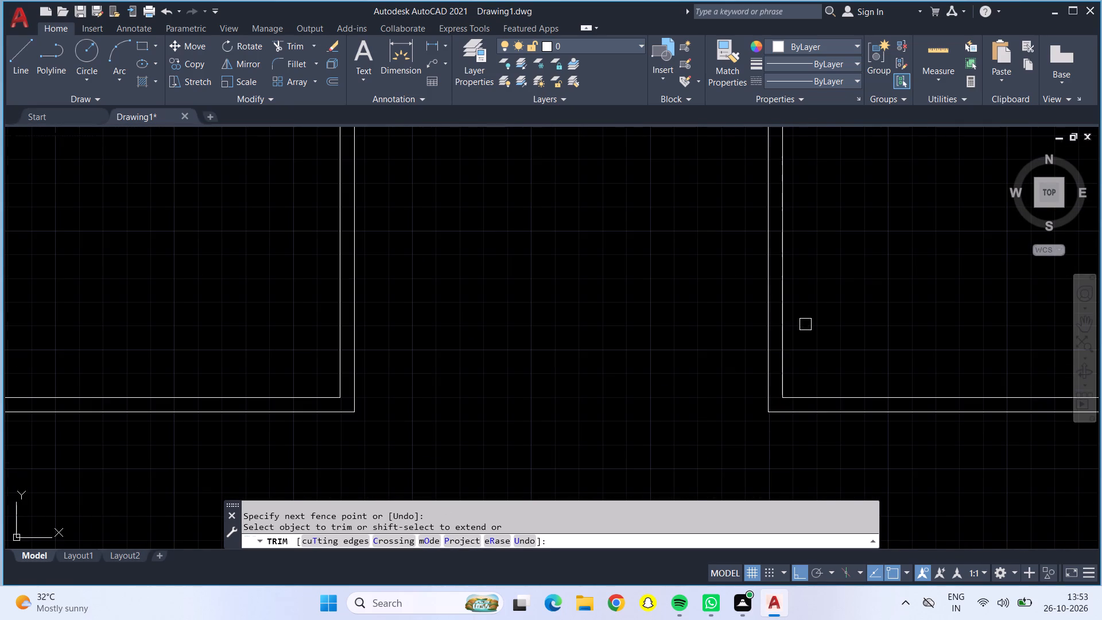
middle_drag(809, 329, 166, 329)
scroll(521, 410, up, 5)
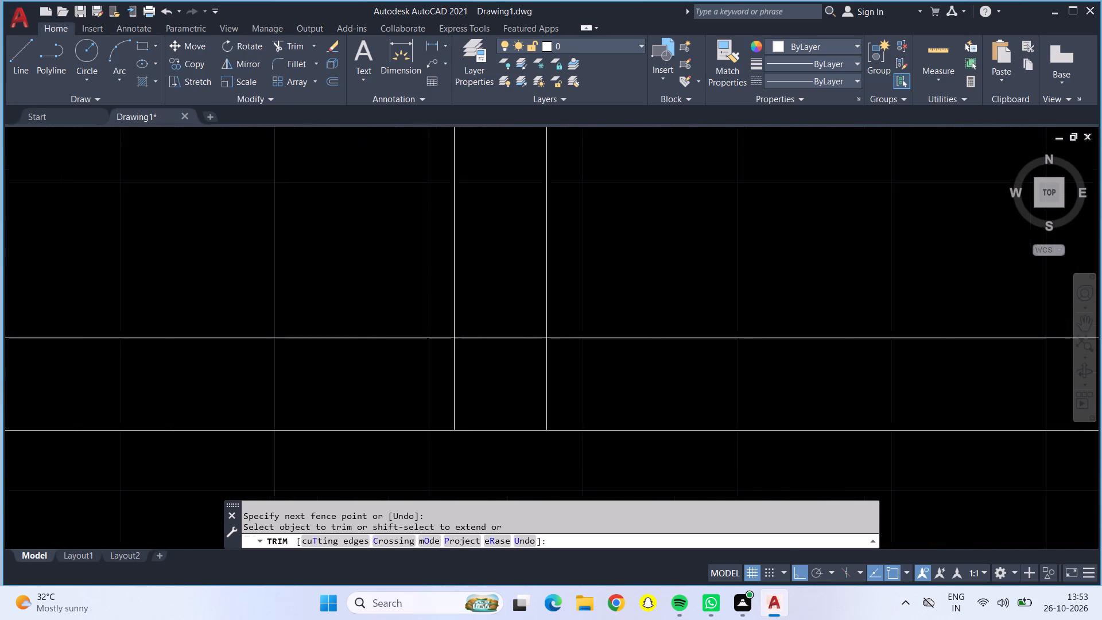
drag(344, 371, 496, 291)
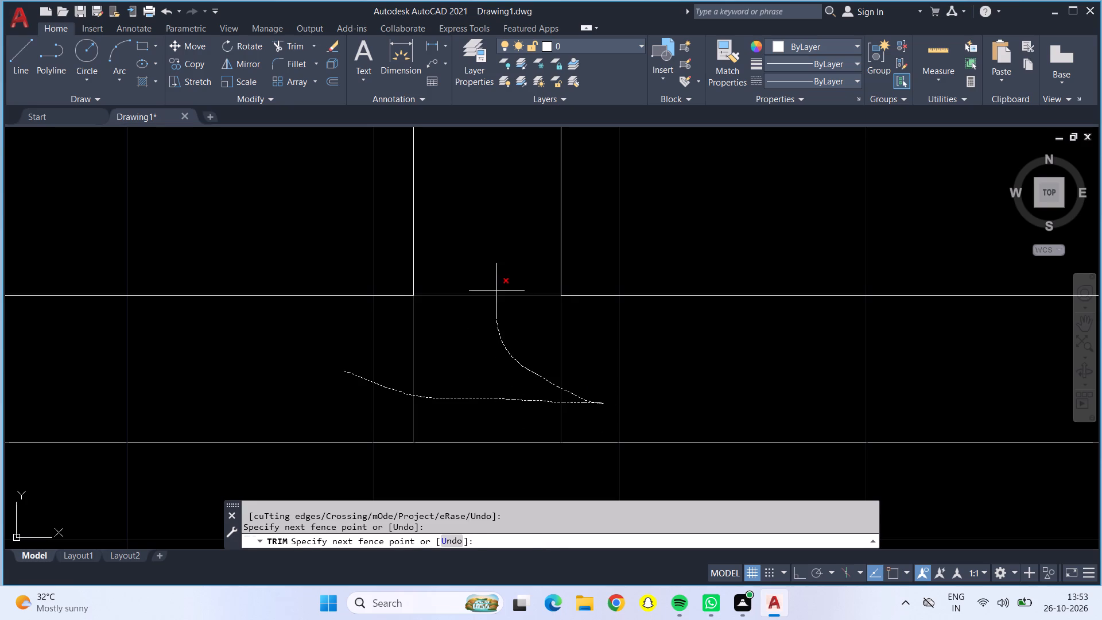
drag(496, 291, 496, 290)
Trim the inner faces of the right and left outer walls where the lowest horizontal partition joins them.
scroll(483, 308, down, 5)
scroll(851, 323, up, 1)
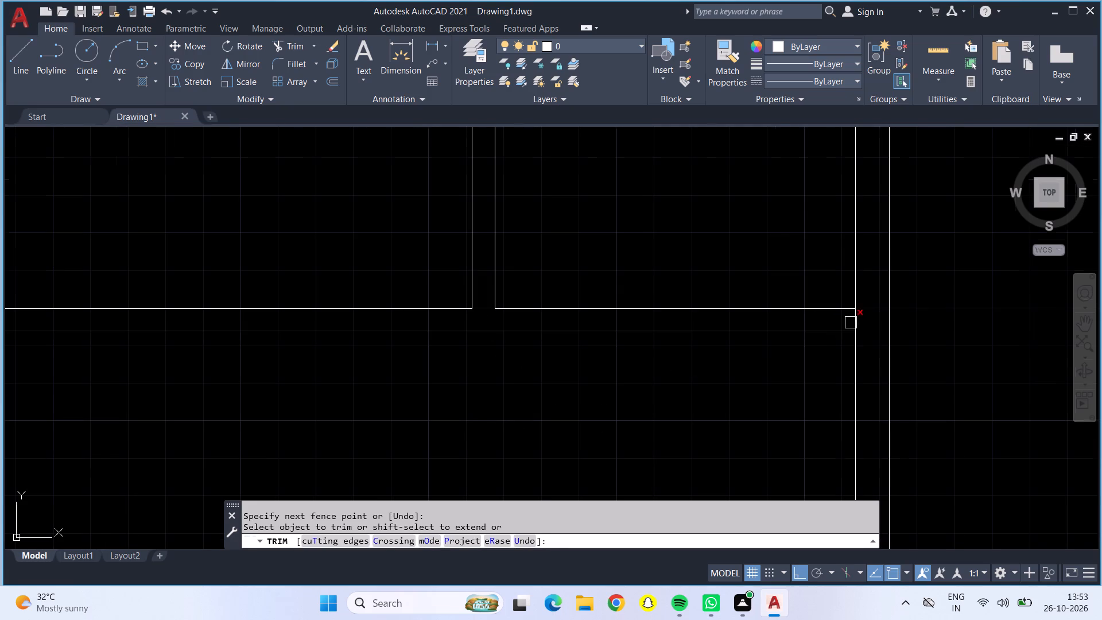
scroll(851, 323, up, 3)
drag(851, 323, 930, 325)
scroll(924, 331, down, 8)
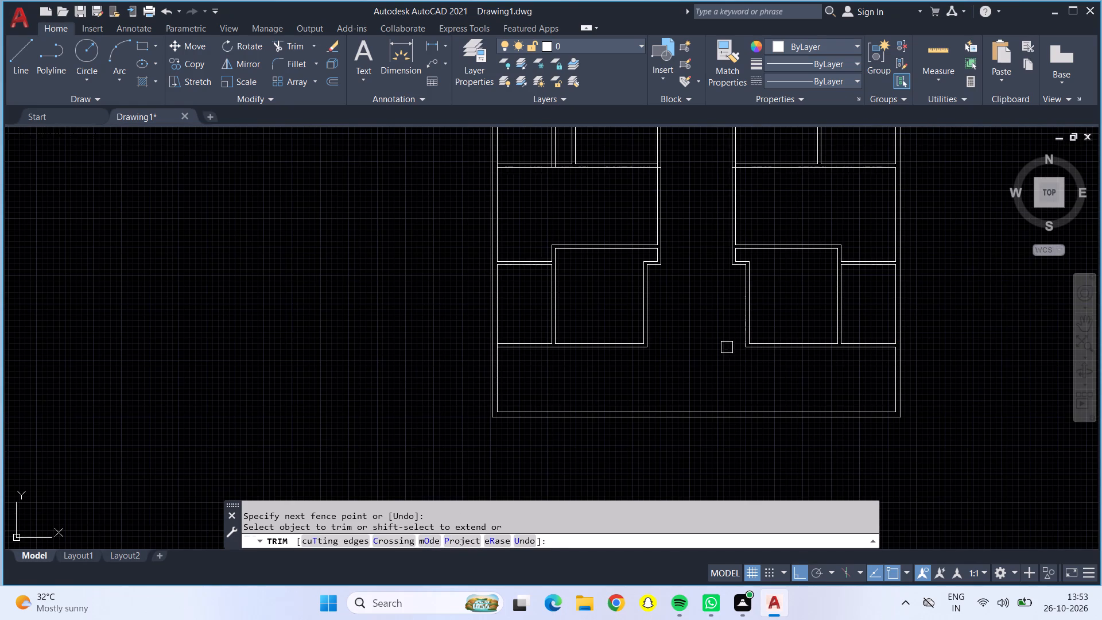
scroll(492, 344, up, 2)
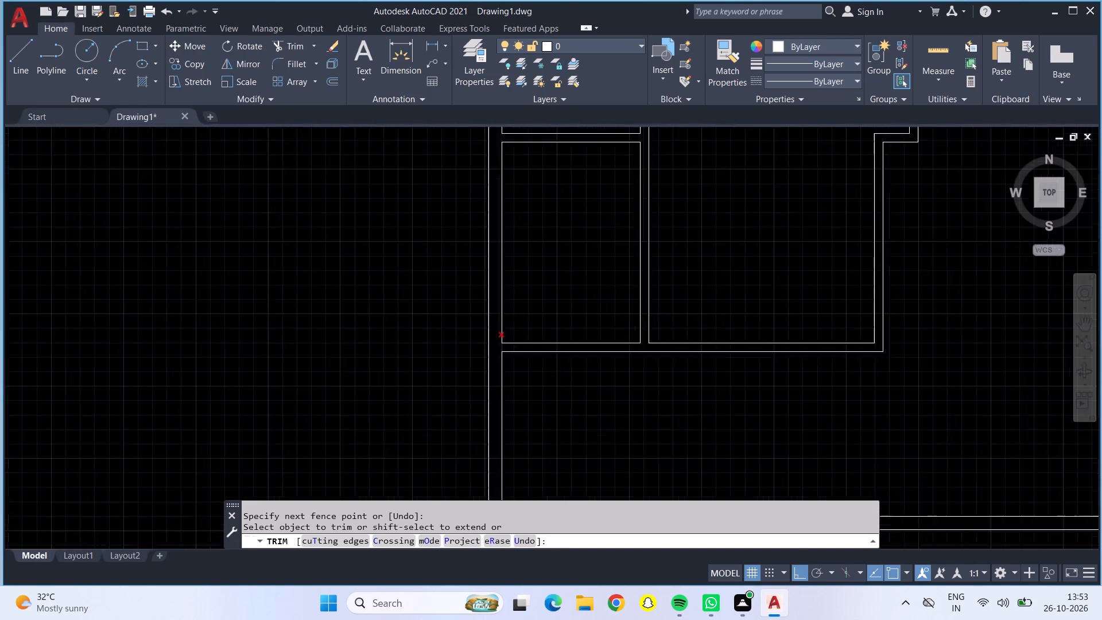
scroll(492, 344, up, 3)
click(523, 358)
scroll(523, 358, down, 4)
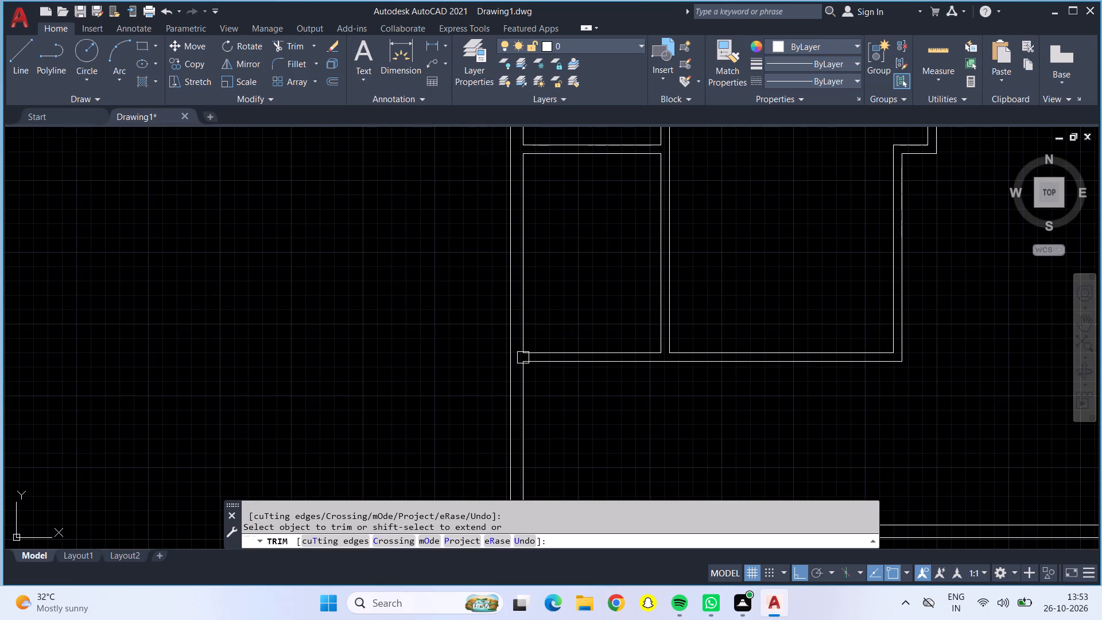
Trim away the surplus double-line vertical partition crossing the left rooms of the top and second rows.
scroll(523, 358, down, 3)
scroll(602, 326, up, 1)
scroll(588, 334, down, 1)
middle_drag(588, 334, 546, 352)
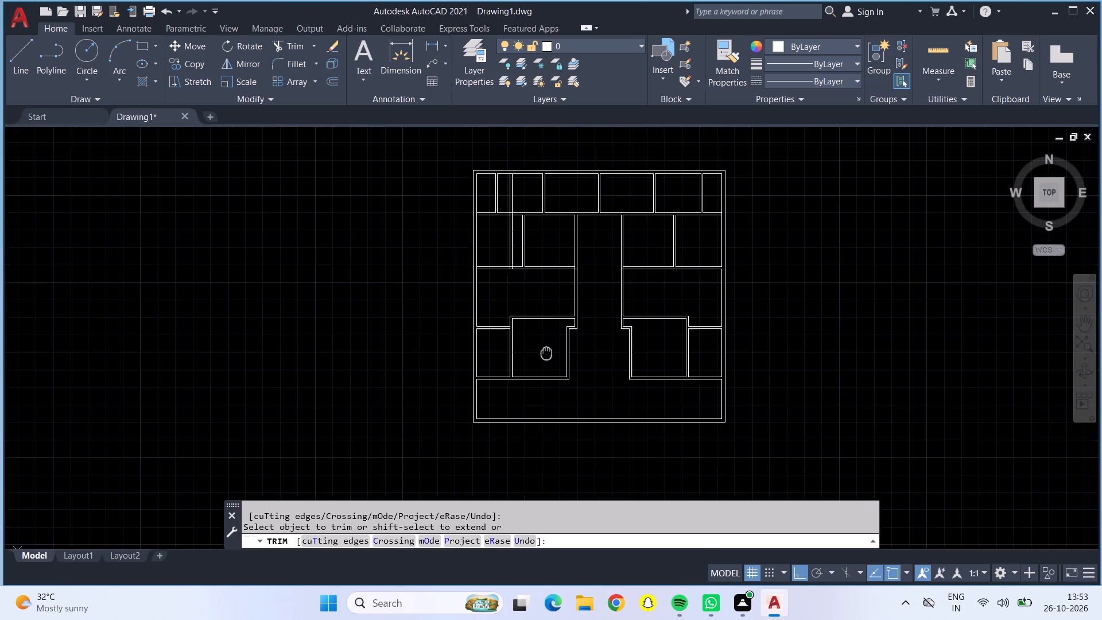
middle_drag(546, 352, 548, 393)
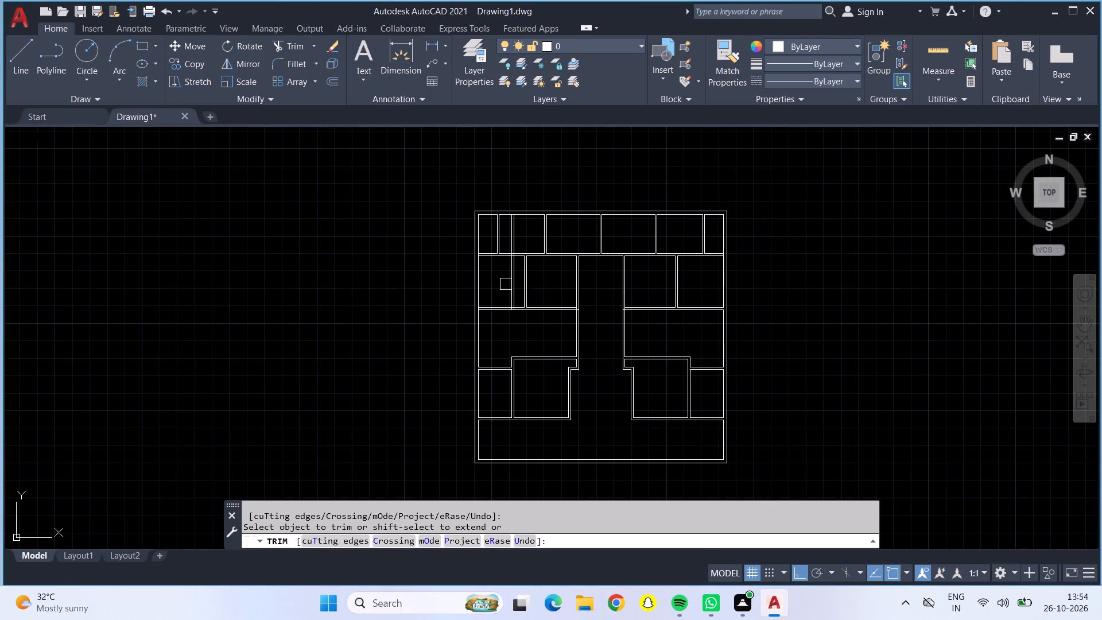
triple_click(511, 280)
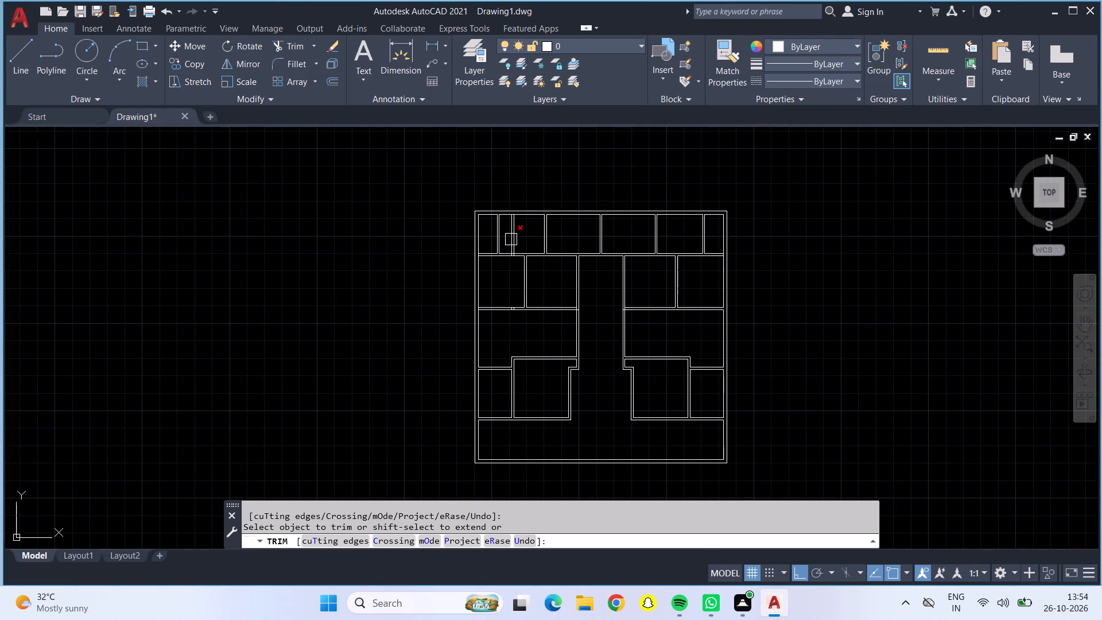
double_click(511, 231)
Trim the leftover partition stubs inside the two horizontal partitions above and below the second row's leftmost room.
scroll(517, 256, up, 7)
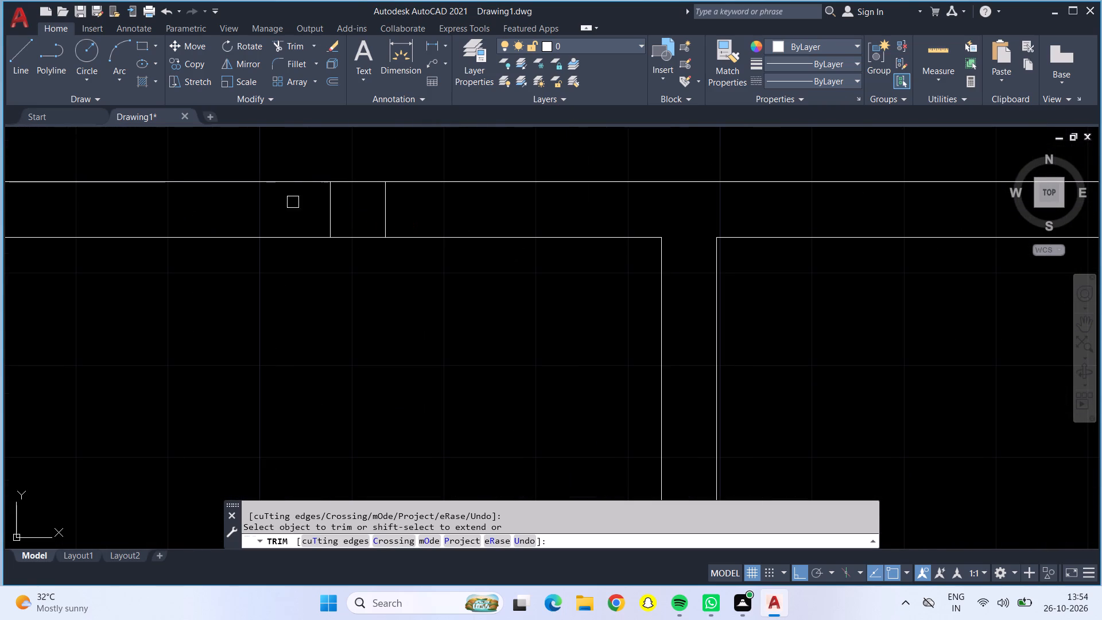
drag(292, 202, 423, 195)
scroll(423, 194, down, 4)
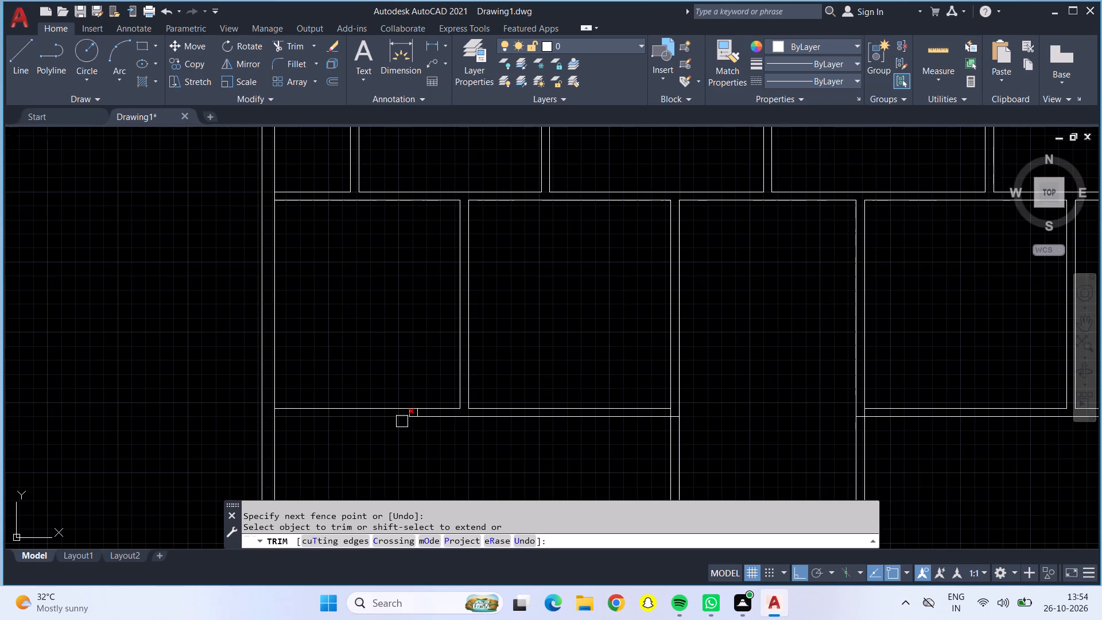
scroll(402, 421, up, 5)
drag(430, 339, 607, 330)
Inspect the wall junctions across the plan, from the top row of rooms to the bottom outer wall.
scroll(593, 331, down, 4)
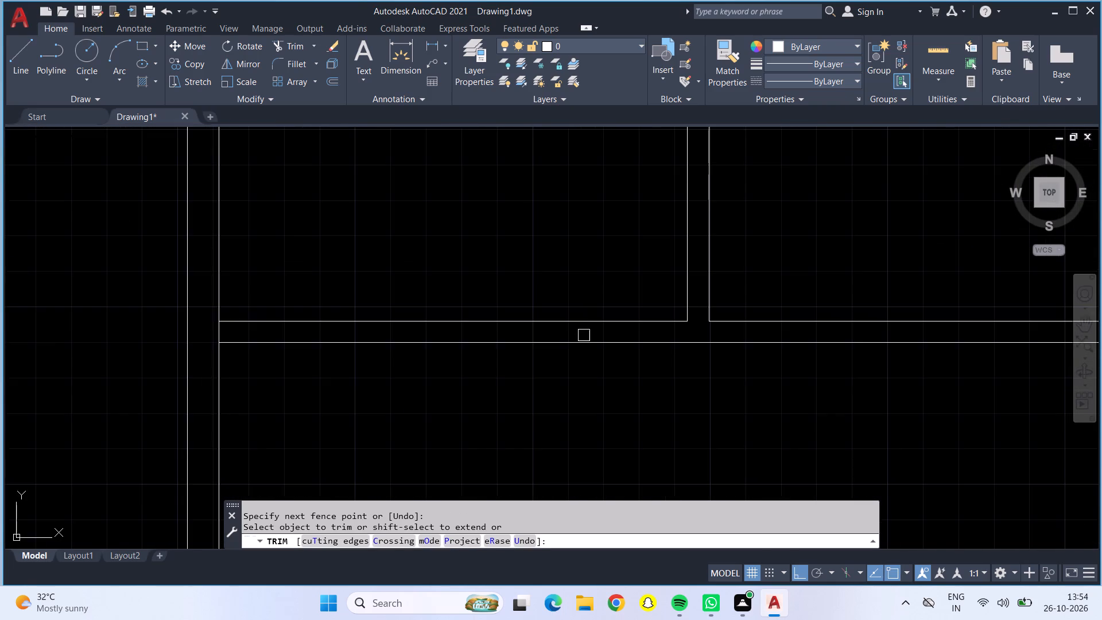
scroll(584, 335, down, 3)
middle_drag(642, 276, 557, 321)
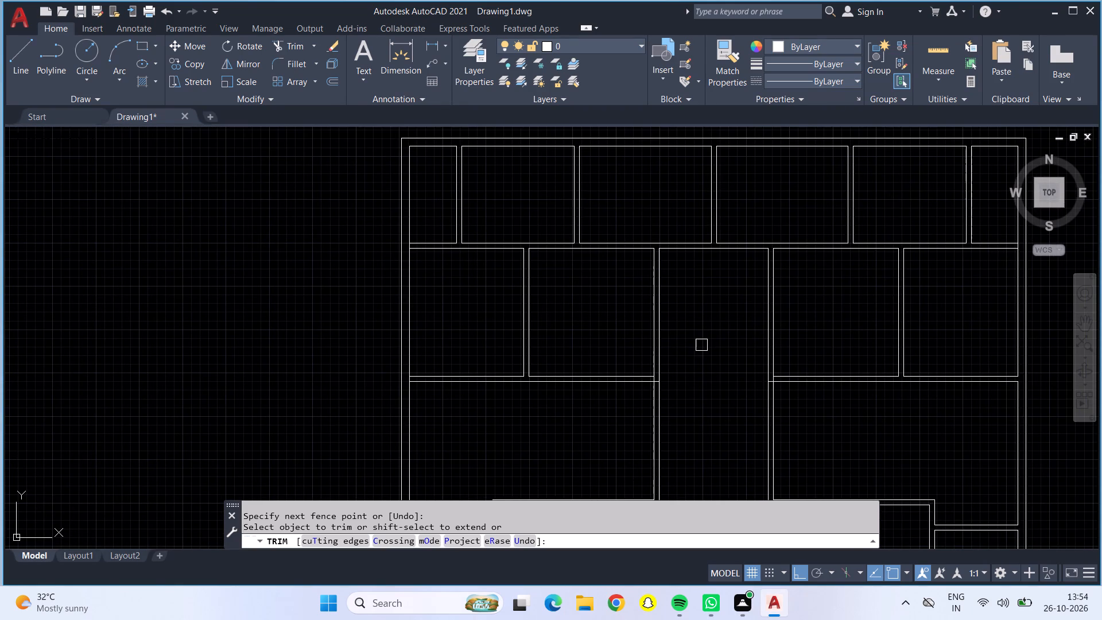
middle_drag(699, 346, 562, 360)
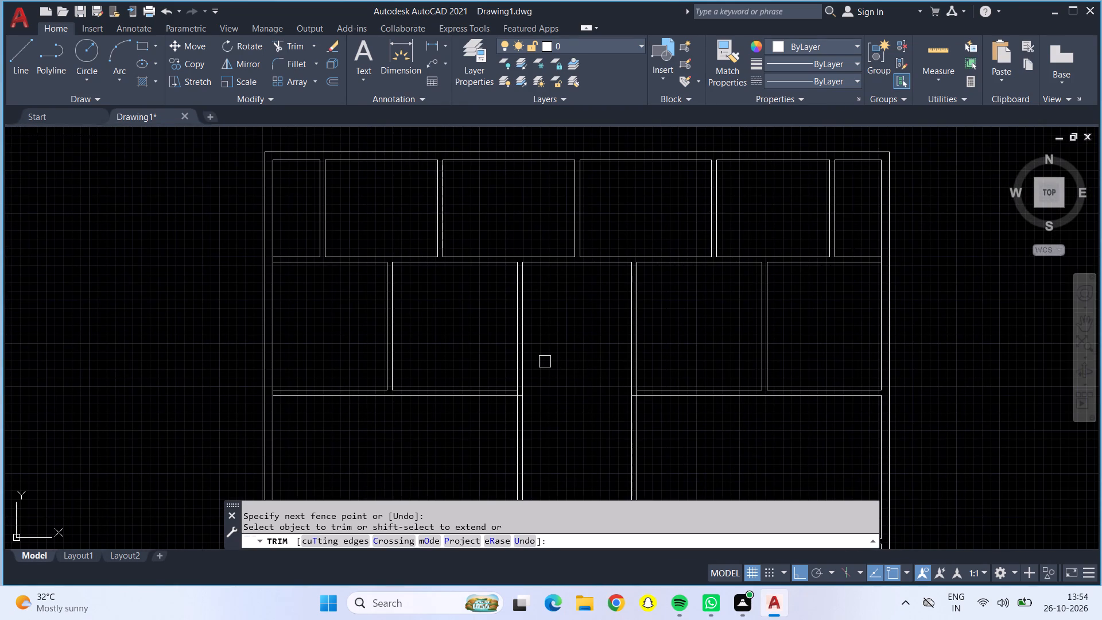
scroll(568, 370, down, 1)
middle_drag(572, 371, 515, 349)
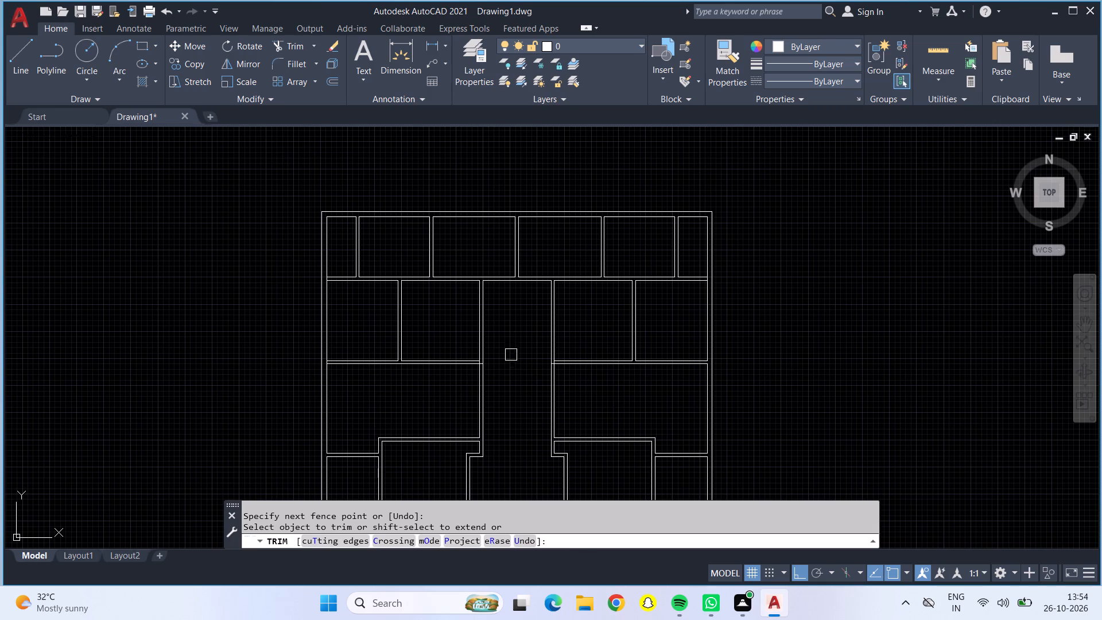
middle_drag(521, 378, 525, 275)
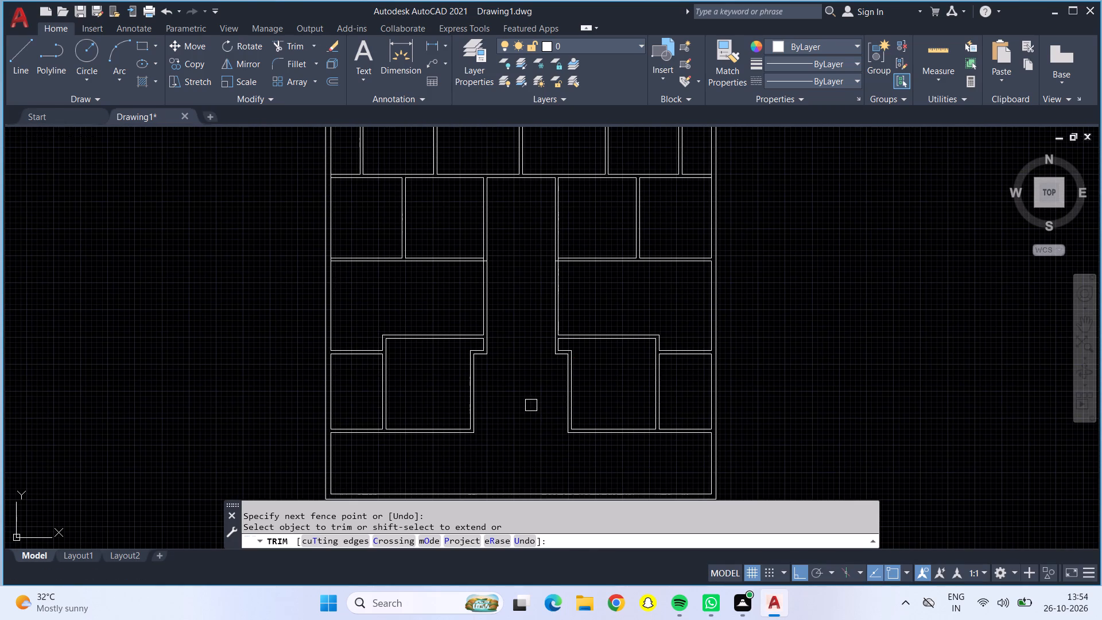
middle_drag(525, 407, 501, 327)
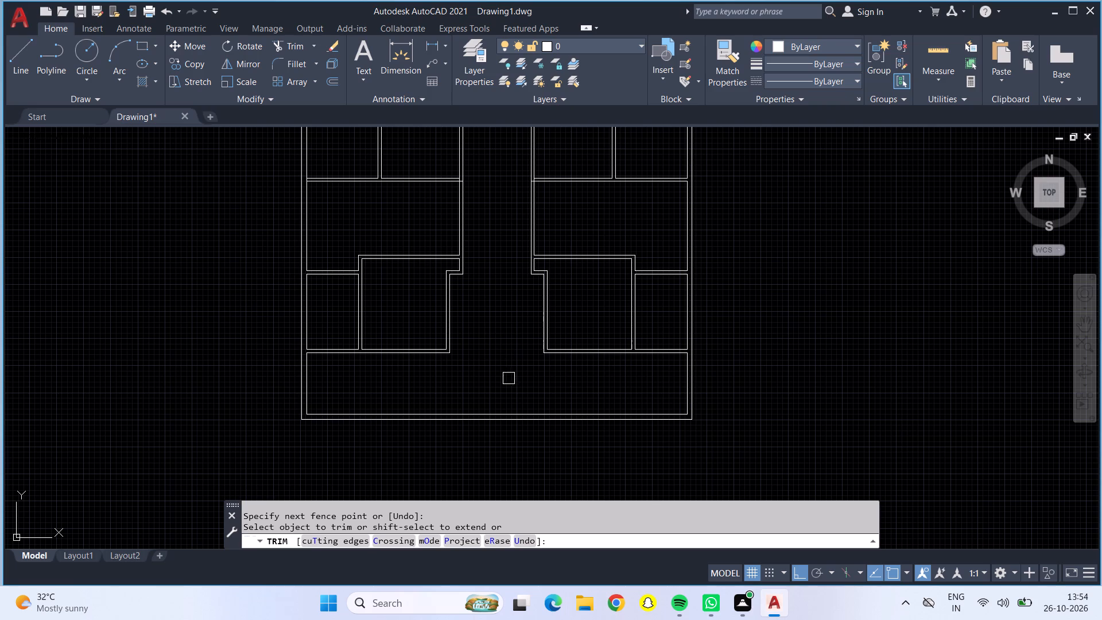
middle_drag(509, 385, 518, 324)
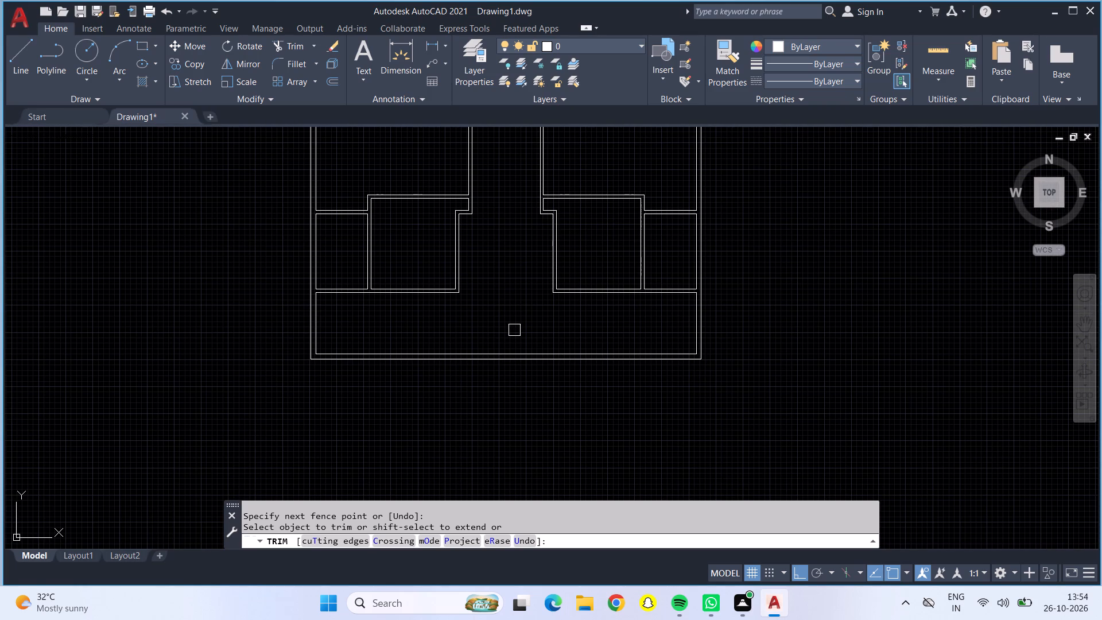
middle_drag(516, 330, 538, 411)
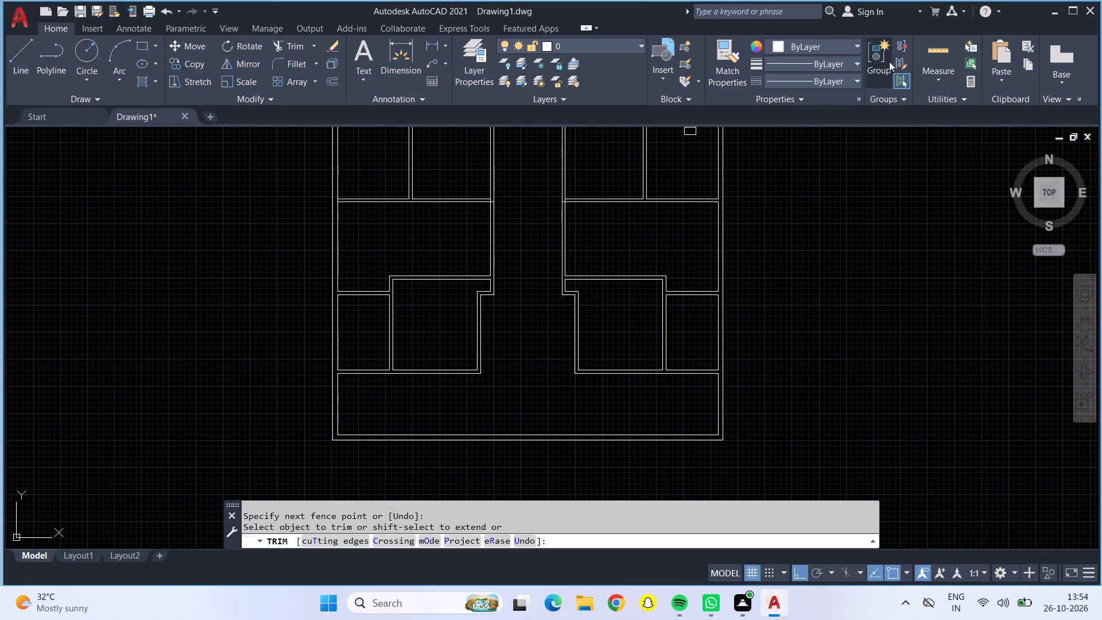
Quick-measure the central passage and the wide space along the bottom outer wall.
click(936, 46)
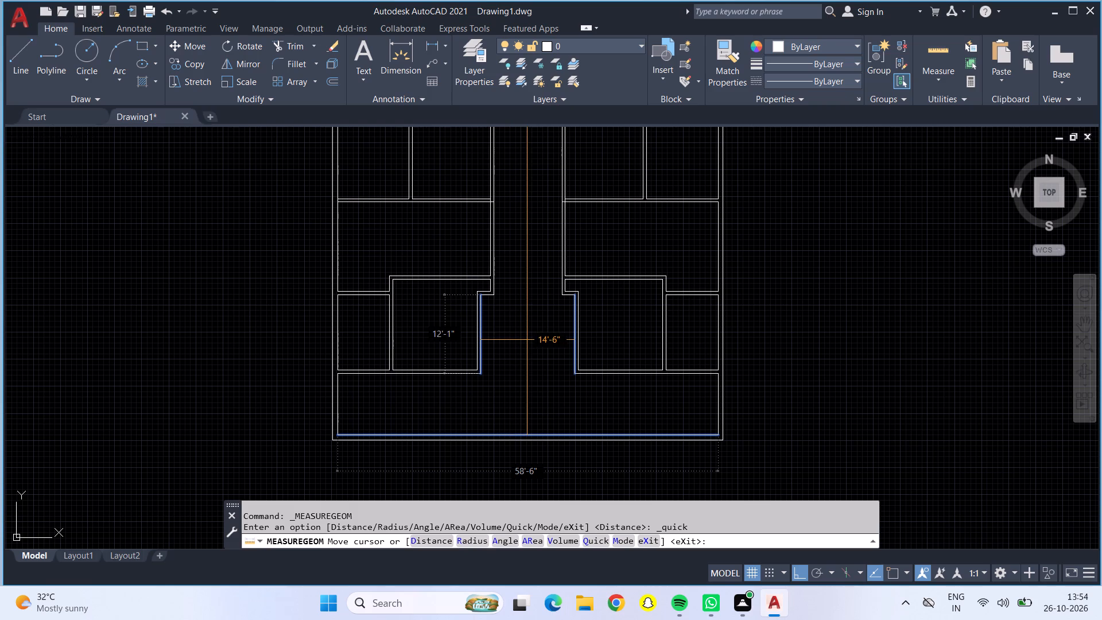
middle_drag(528, 340, 514, 417)
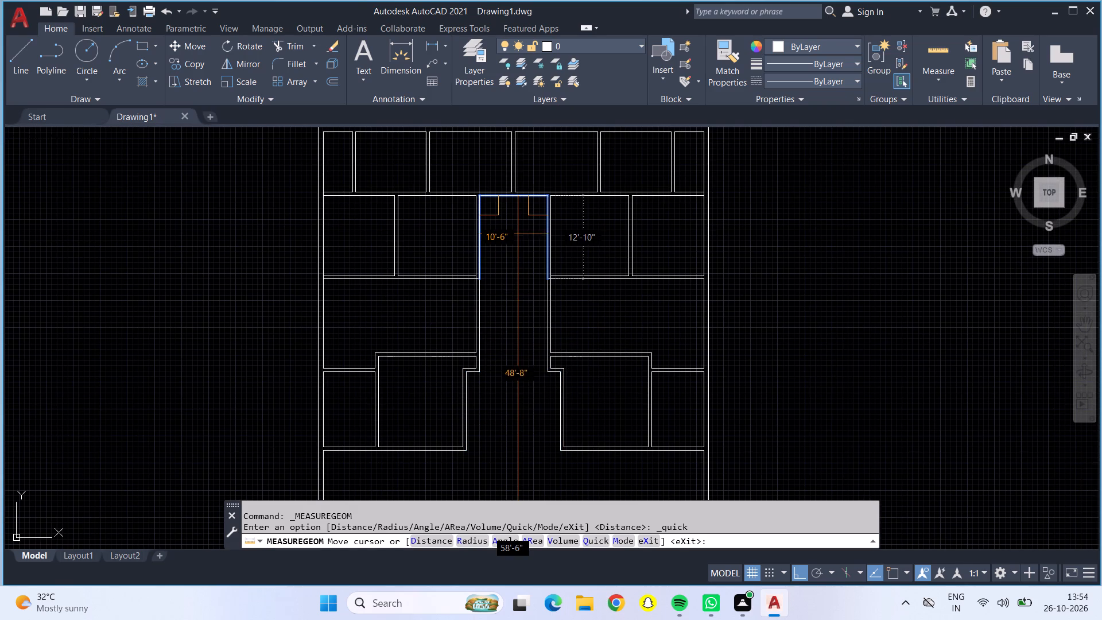
middle_drag(515, 229, 529, 292)
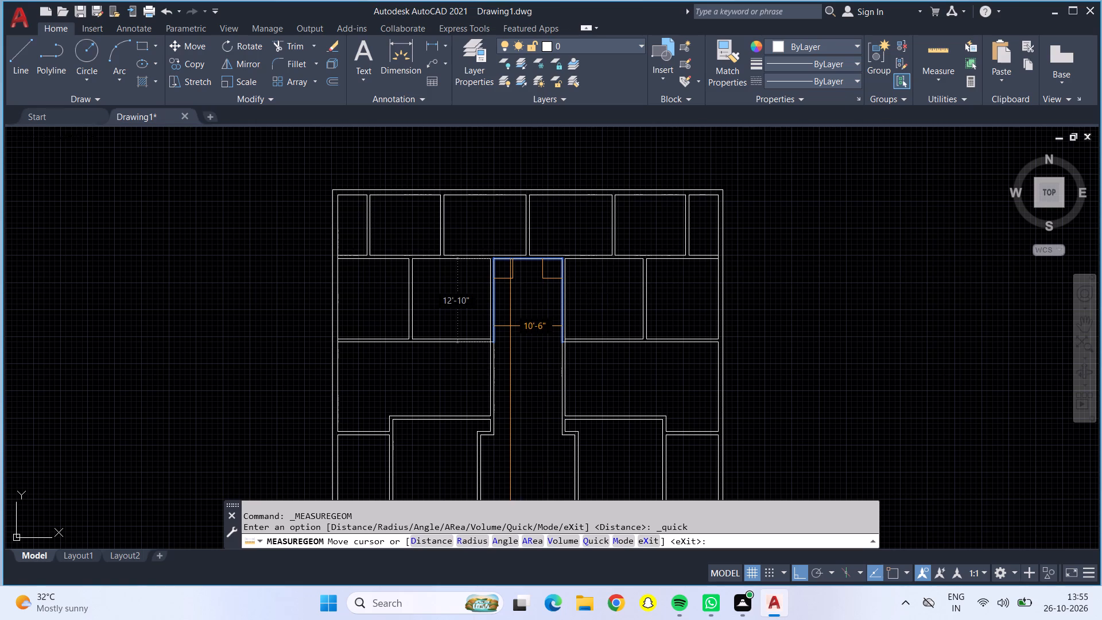
middle_drag(519, 328, 536, 254)
scroll(519, 328, down, 1)
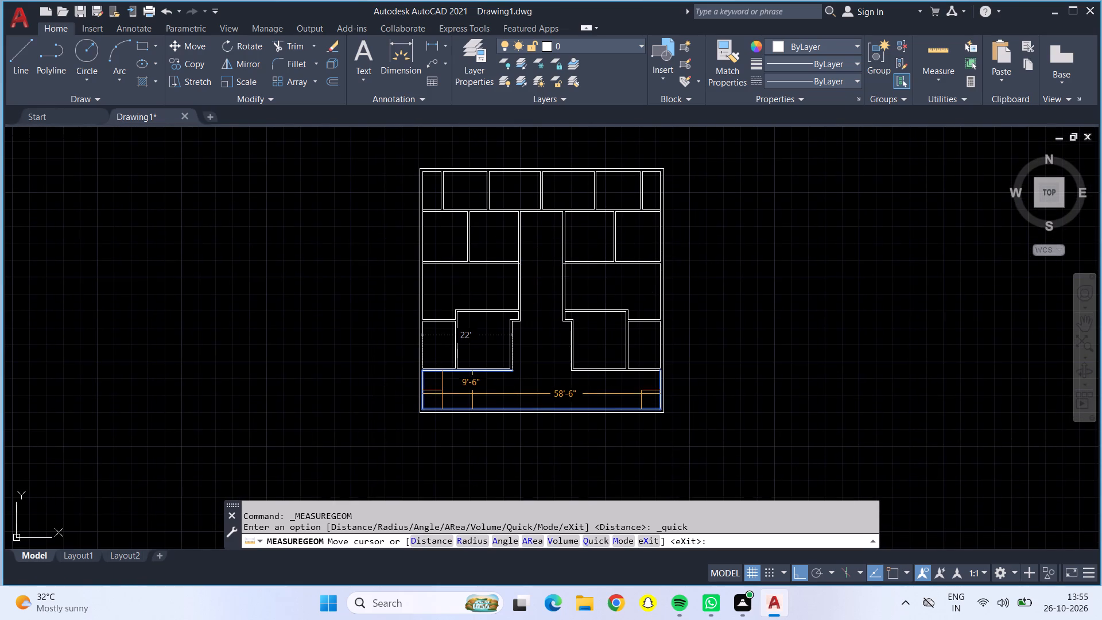
scroll(471, 392, up, 3)
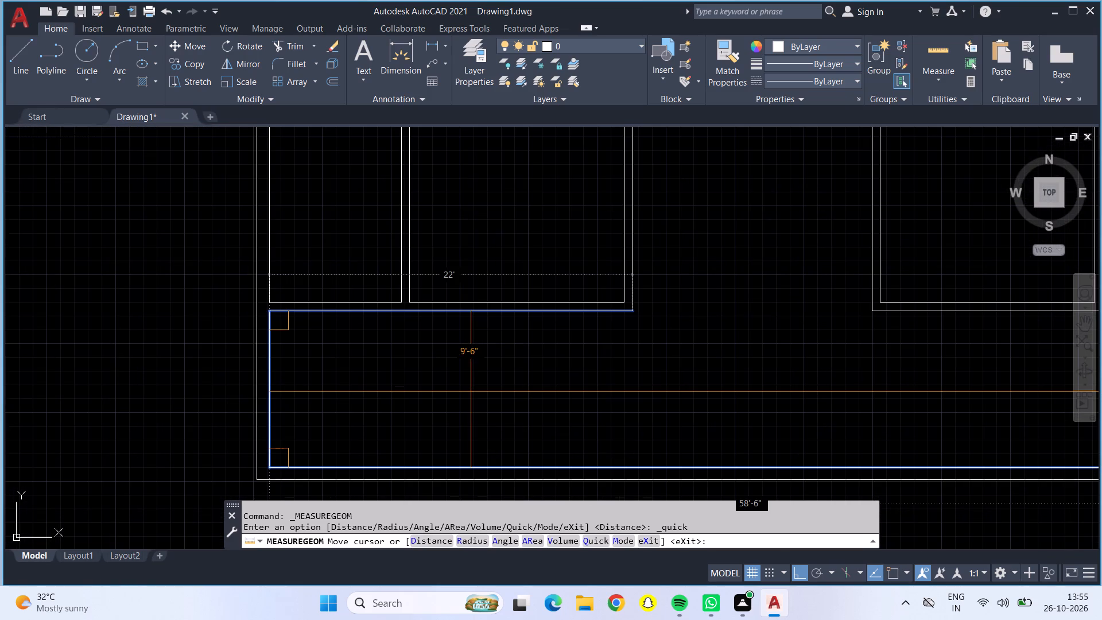
middle_drag(471, 392, 472, 392)
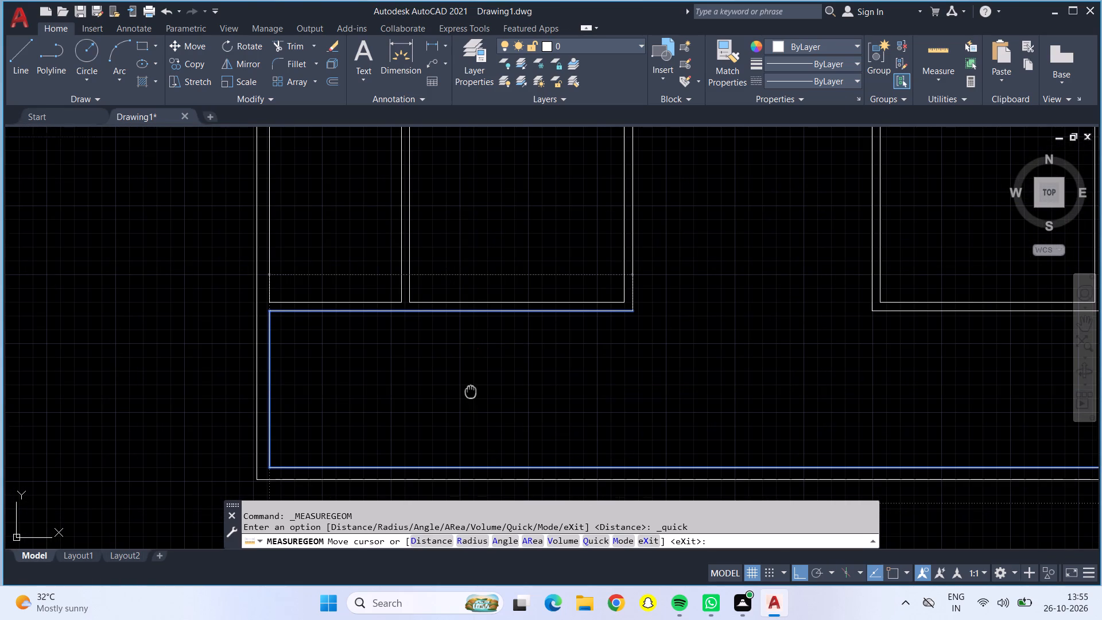
middle_drag(472, 392, 490, 388)
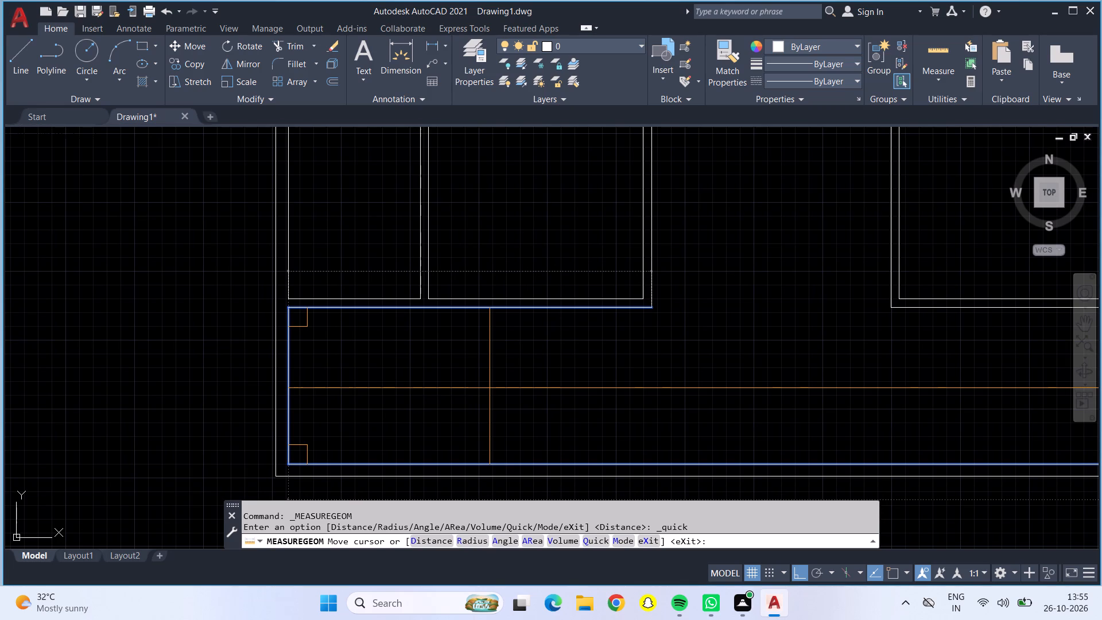
scroll(490, 389, down, 1)
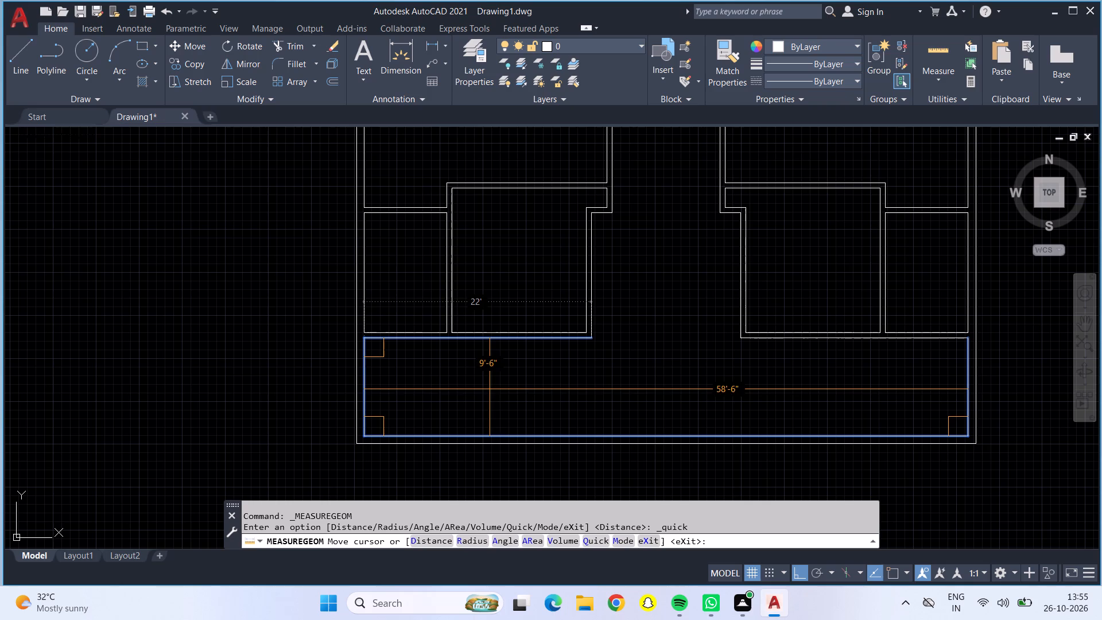
middle_drag(510, 394, 549, 412)
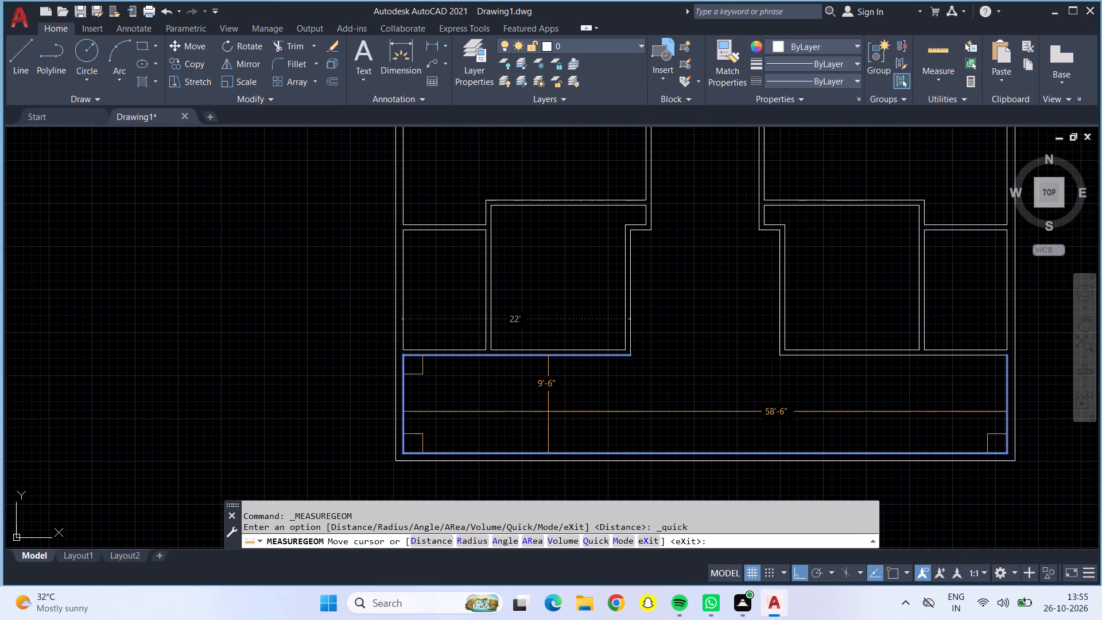
key(Escape)
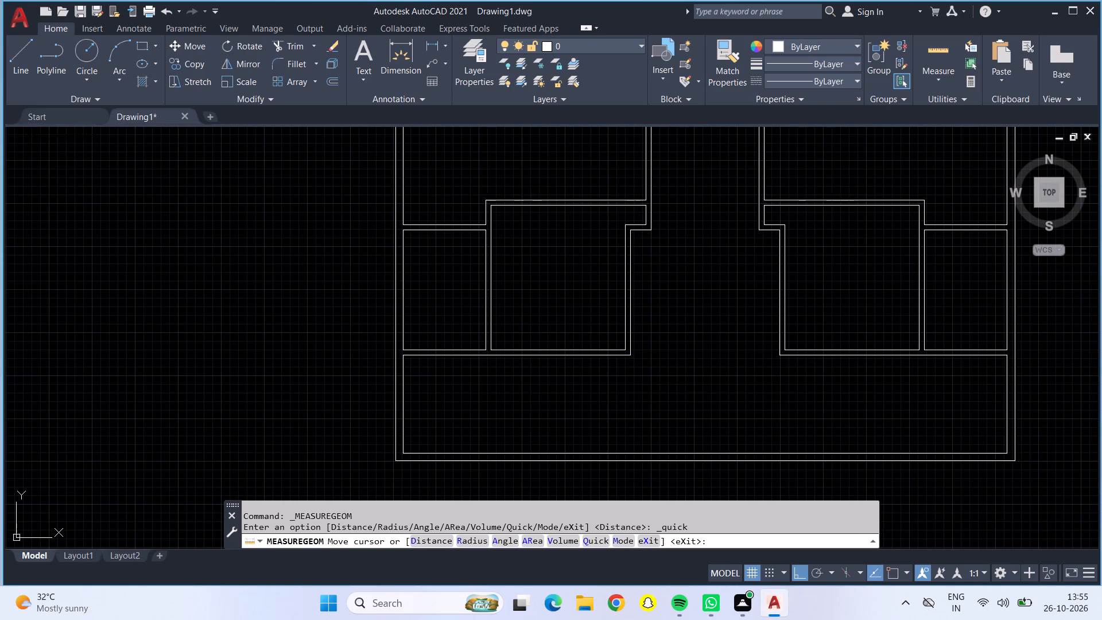
key(Escape)
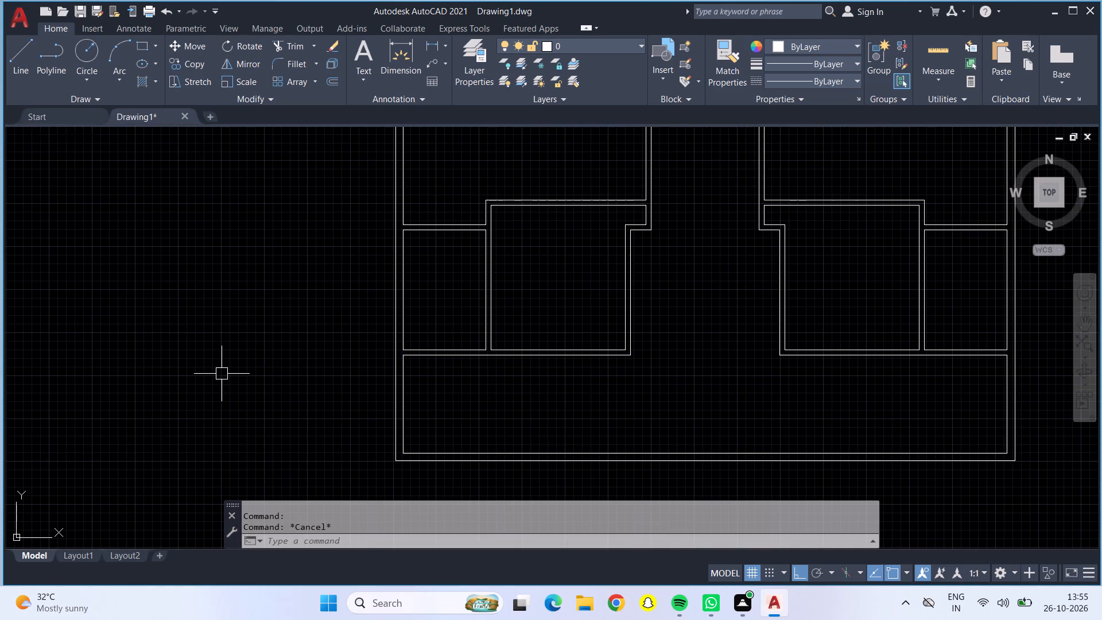
Erase the lower face lines of the lowest horizontal partition on both sides of the central passage.
scroll(435, 354, up, 2)
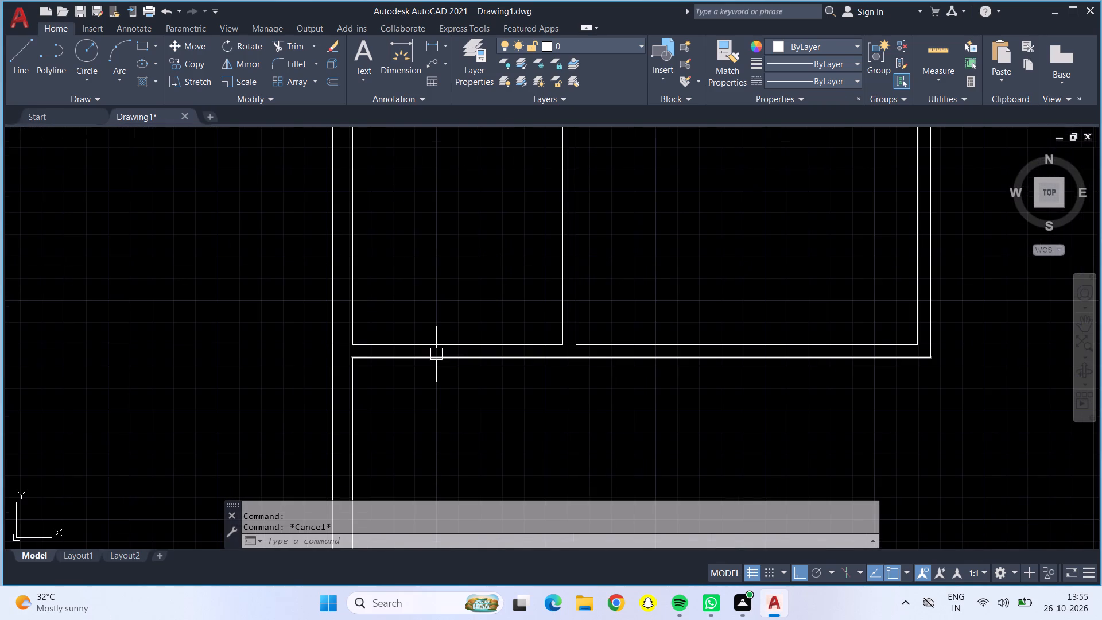
click(436, 354)
scroll(458, 373, down, 1)
middle_drag(624, 389, 618, 389)
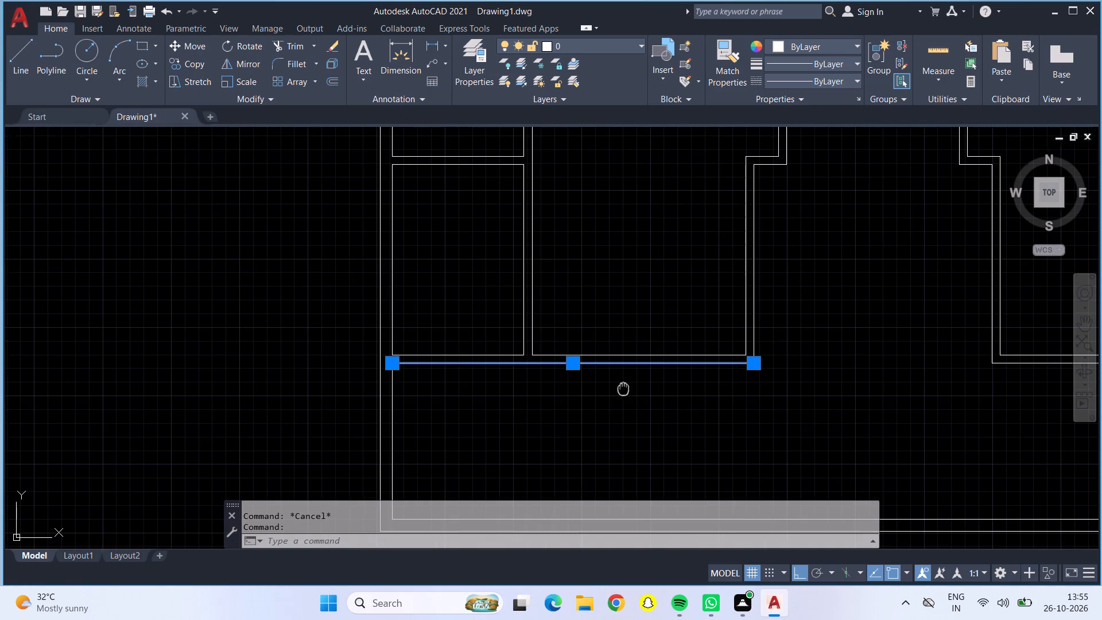
middle_drag(618, 389, 286, 353)
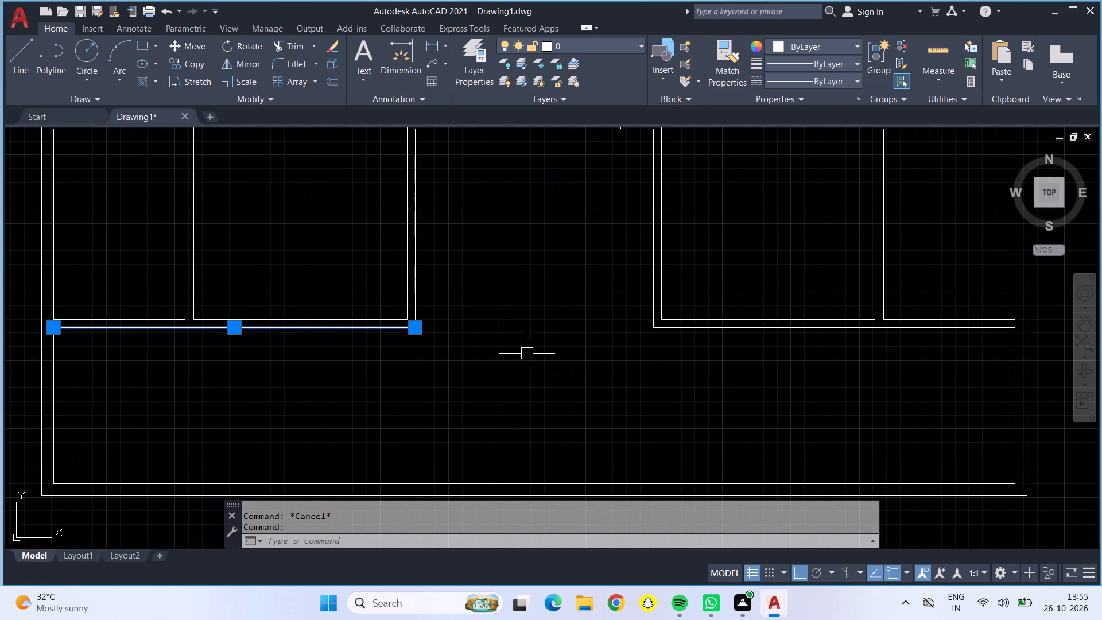
click(667, 329)
key(Delete)
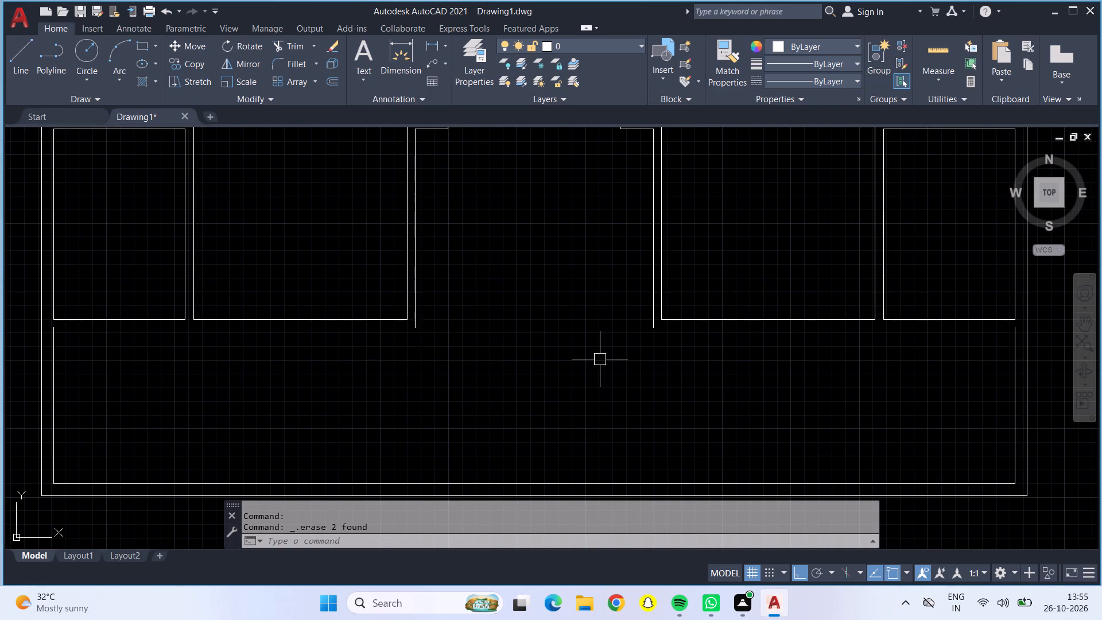
Offset the bottom lines of the four rooms above the wide bottom space 9" downward for the wall's lower face.
key(o)
key(Return)
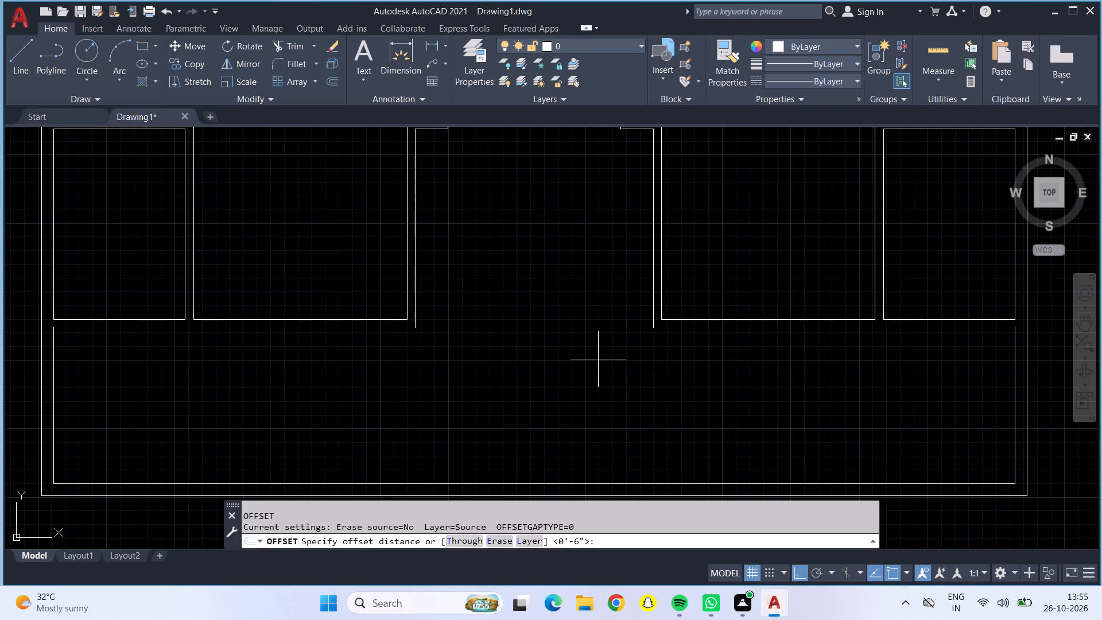
key(9)
key(shift+quotedbl)
key(Return)
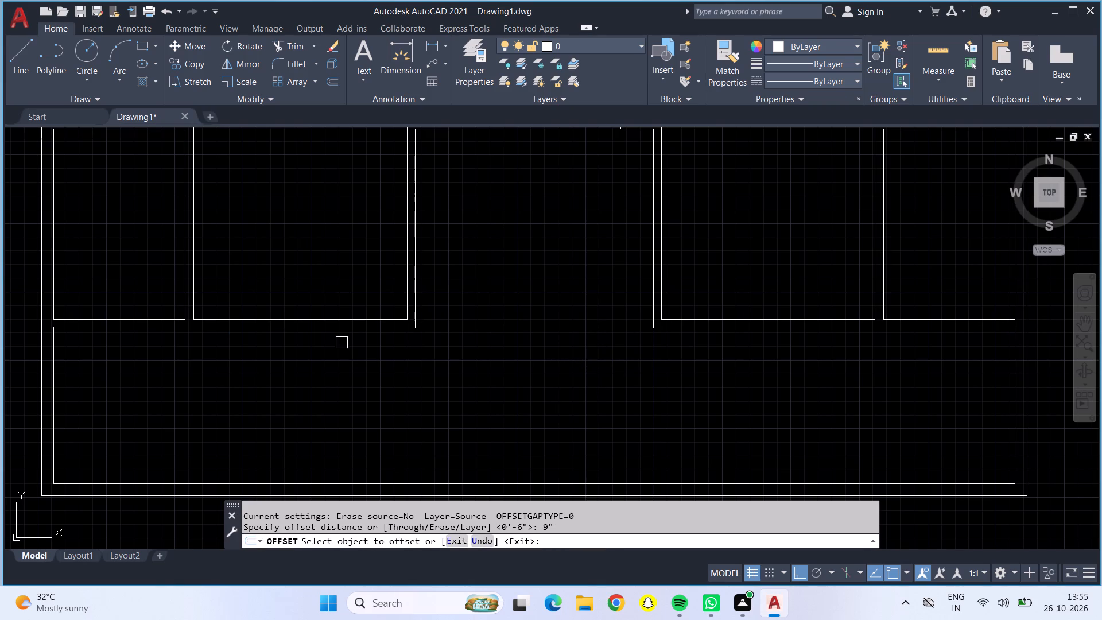
click(342, 325)
click(346, 343)
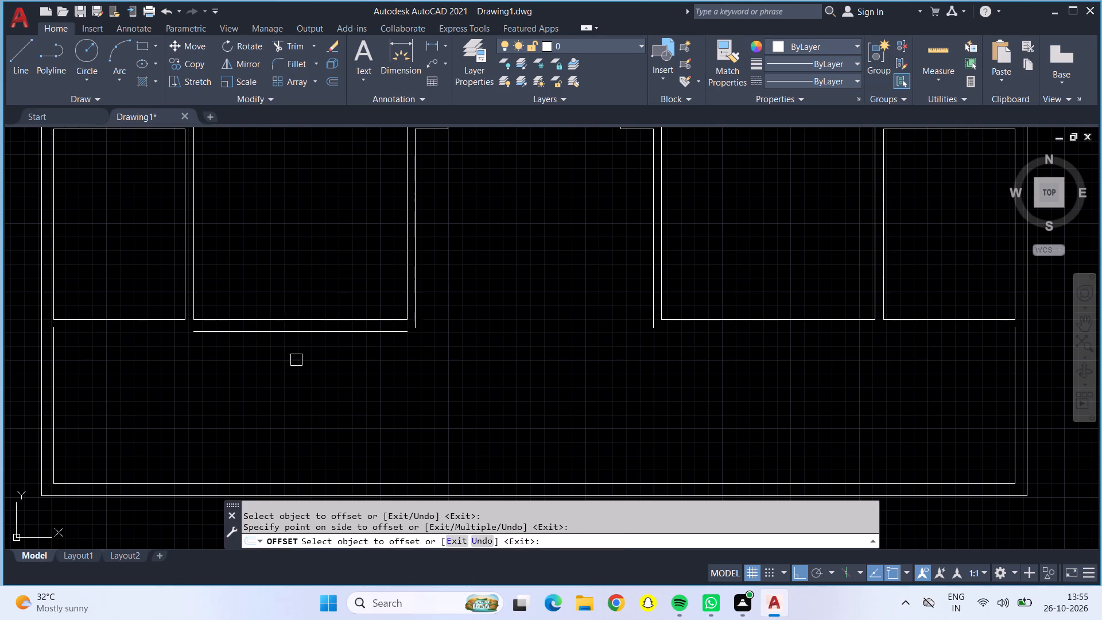
click(167, 324)
click(179, 369)
click(678, 317)
click(682, 364)
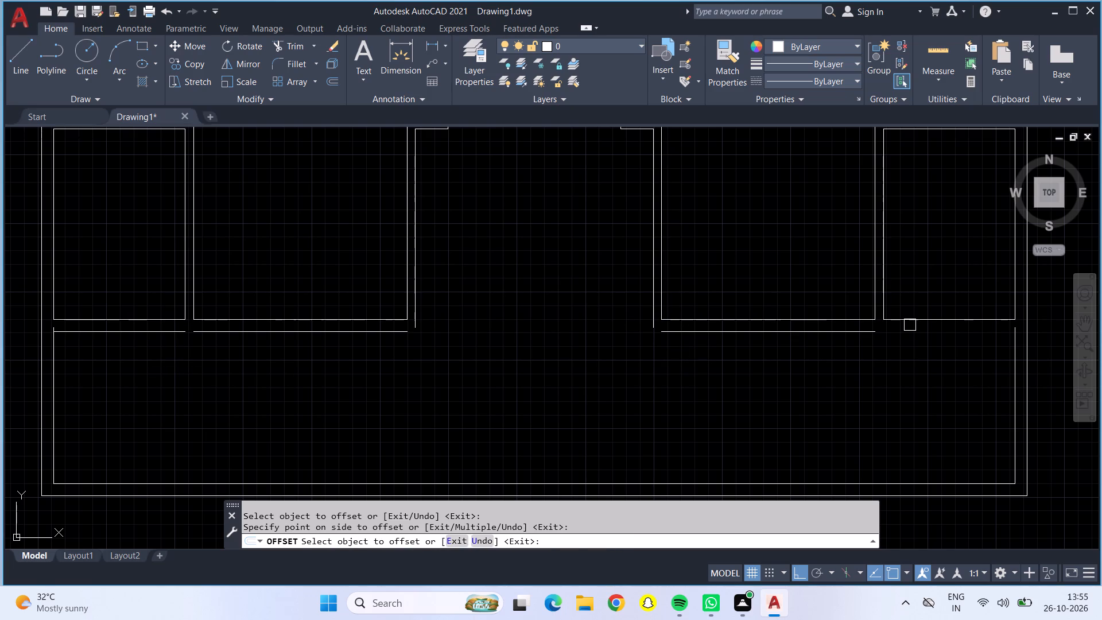
click(910, 325)
click(901, 348)
key(Escape)
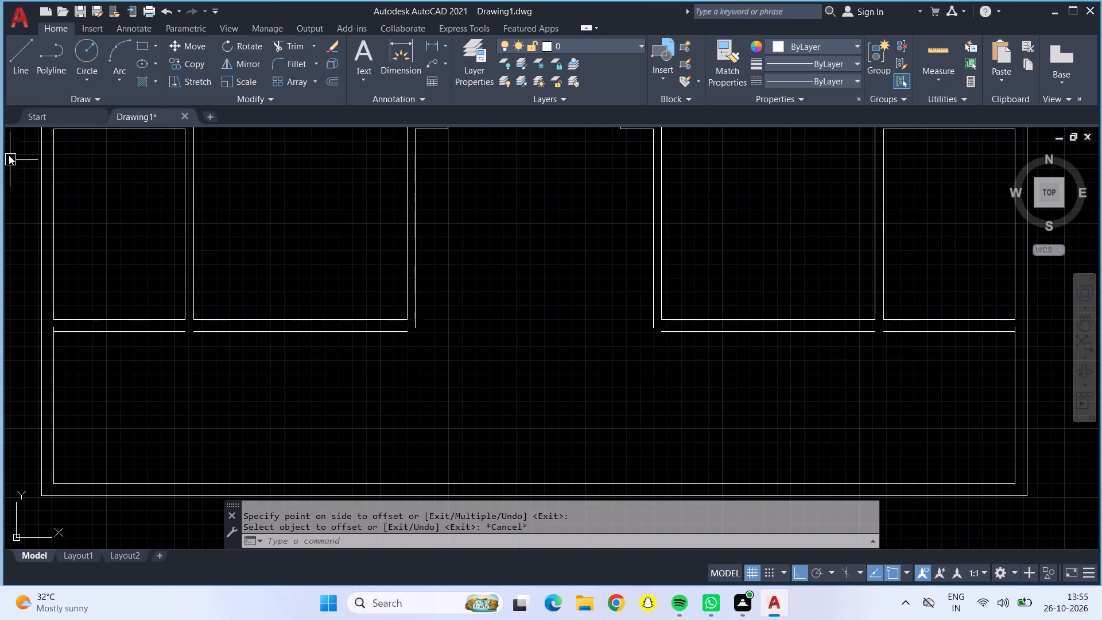
Draw a line bridging the gap in the wall's new lower face below the partition between the two left rooms.
click(26, 53)
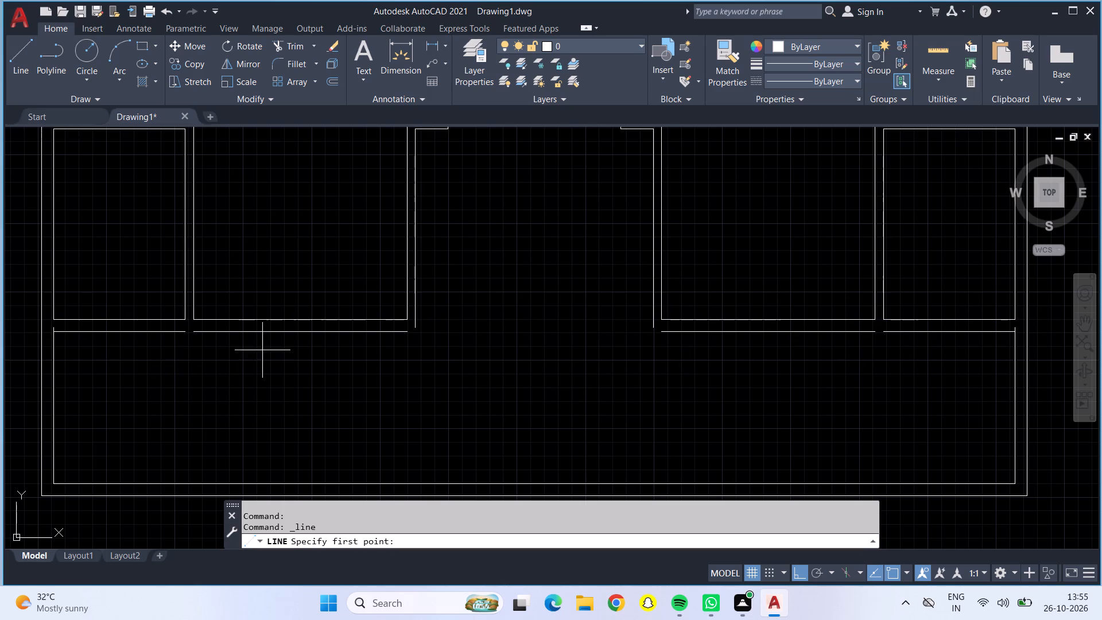
scroll(187, 327, up, 3)
click(179, 348)
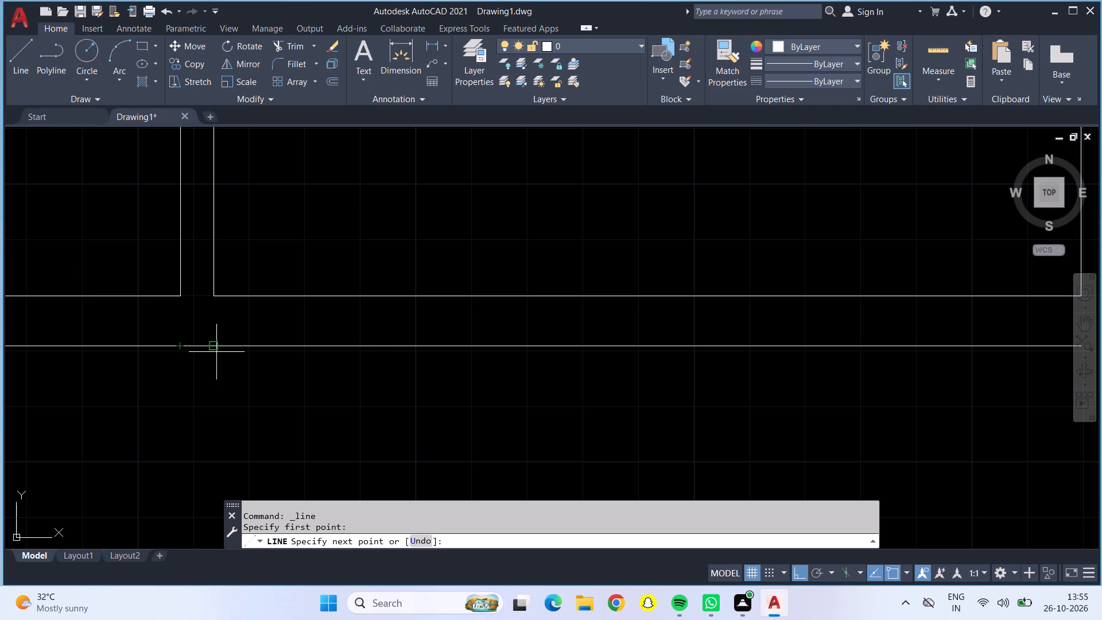
click(214, 347)
key(Escape)
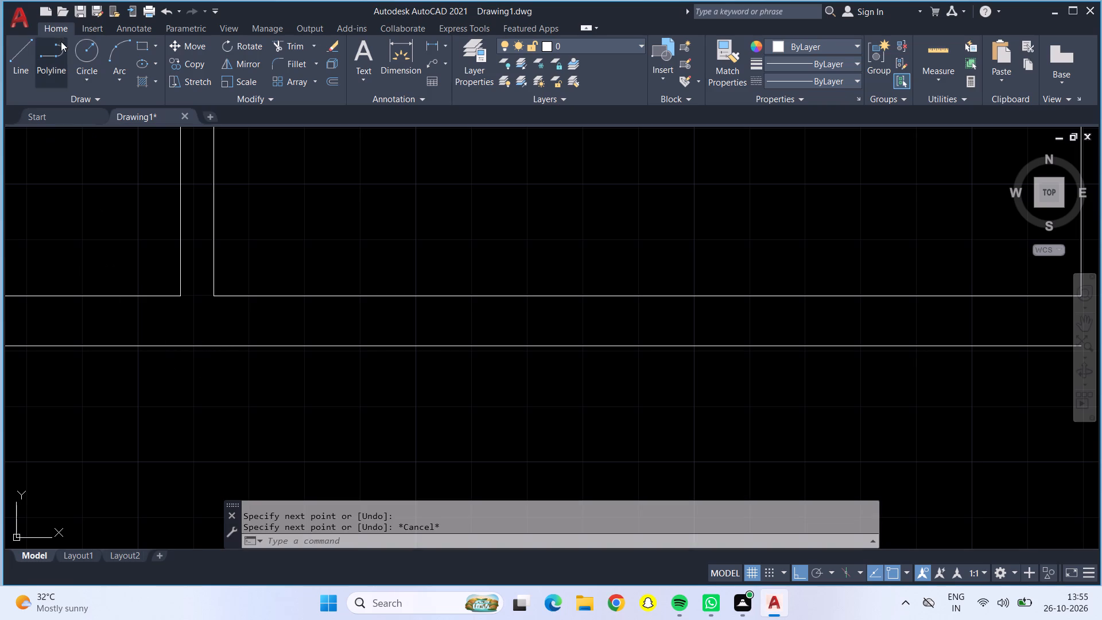
Draw lines extending the passage's left wall face downward and the new lower wall face rightward so they cross at the corner.
click(8, 66)
scroll(320, 331, down, 2)
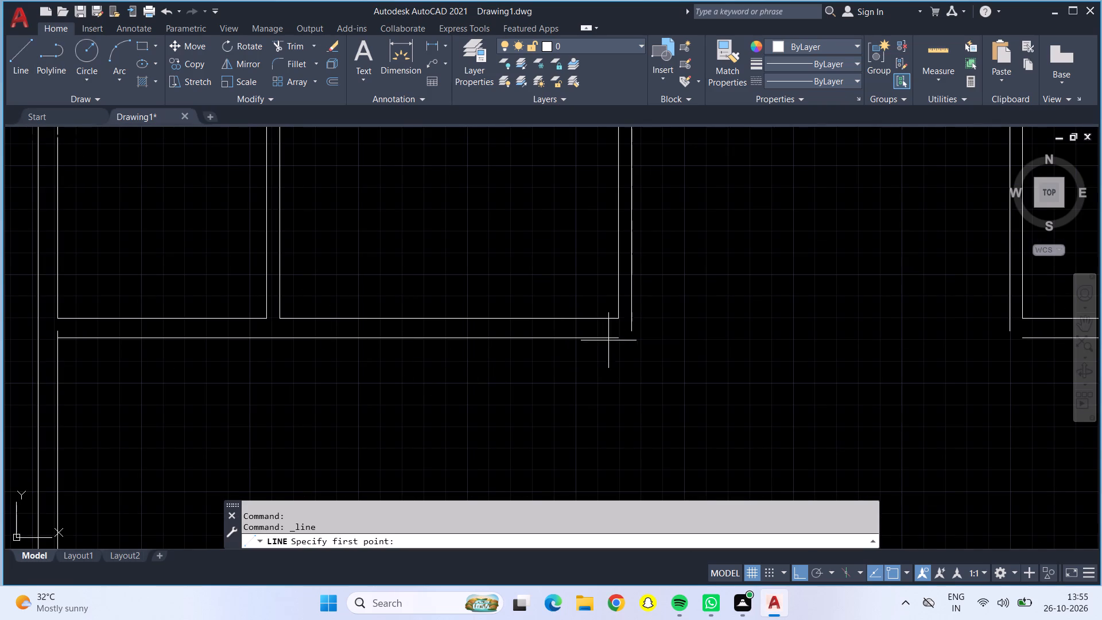
scroll(612, 343, up, 4)
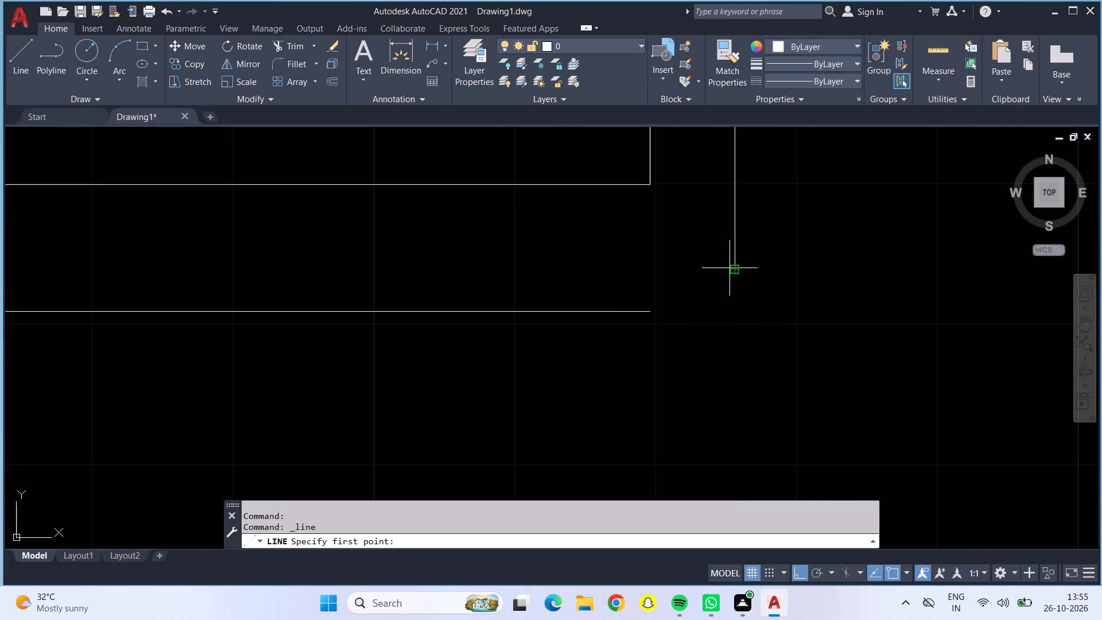
click(731, 269)
click(721, 336)
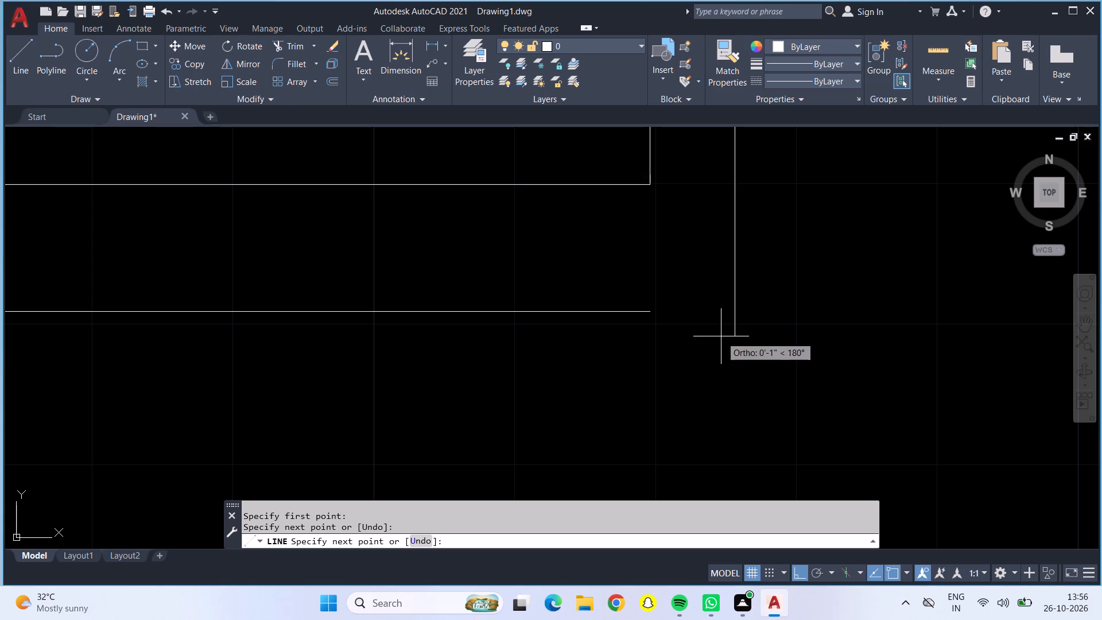
key(Escape)
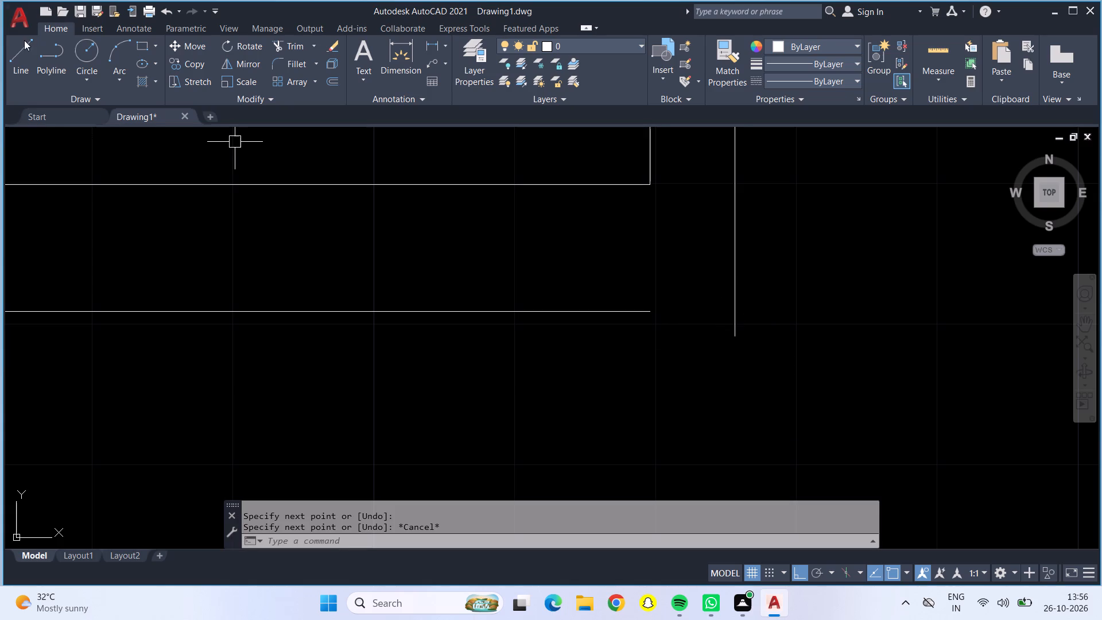
click(25, 40)
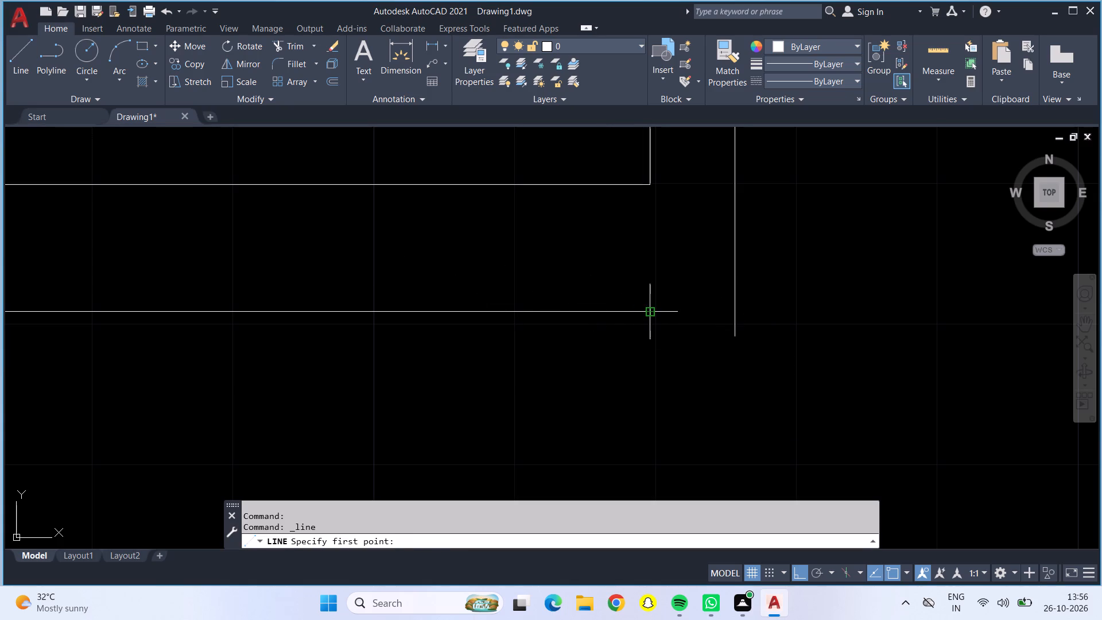
click(650, 312)
click(750, 299)
key(Escape)
scroll(750, 299, down, 4)
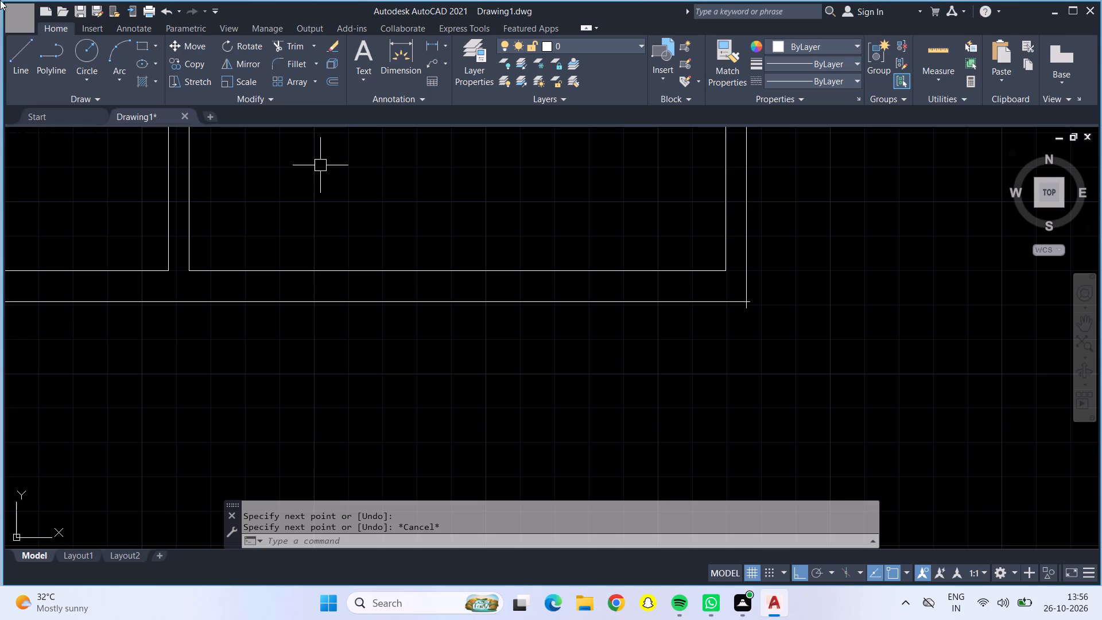
Draw lines extending the passage's right wall face downward and the new lower wall face leftward so they cross at the corner.
click(24, 65)
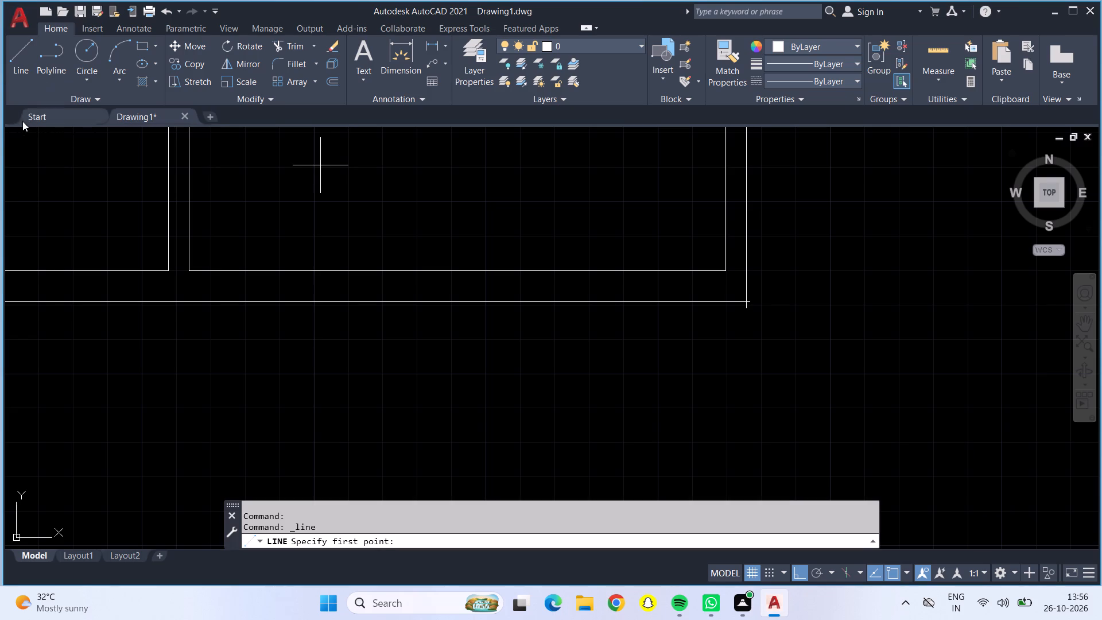
scroll(363, 590, down, 2)
scroll(721, 619, down, 1)
scroll(959, 234, down, 3)
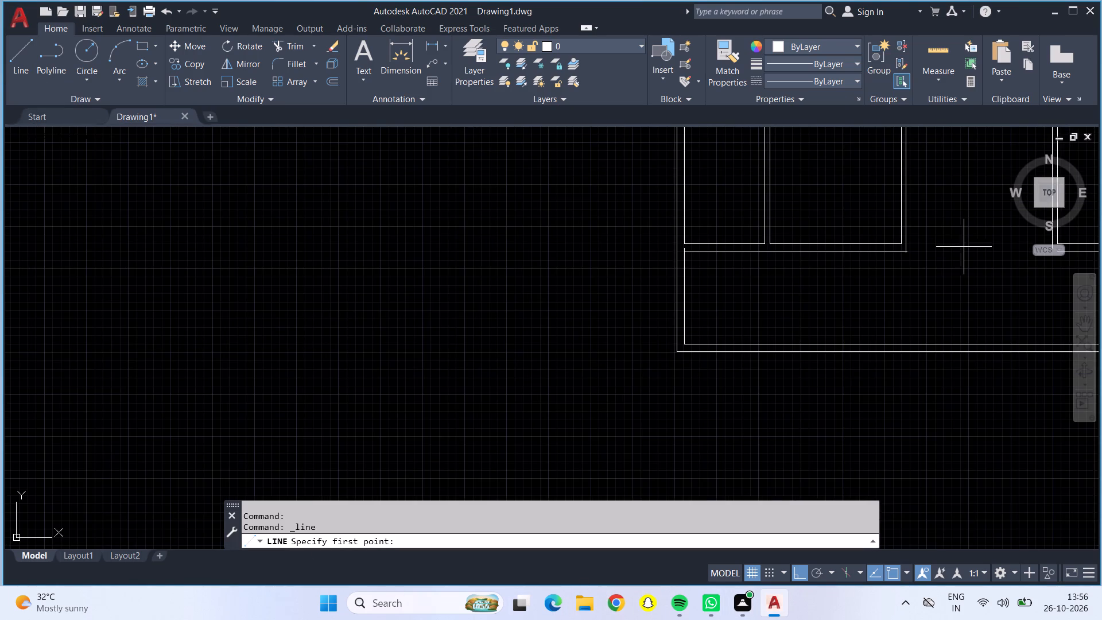
middle_drag(964, 247, 562, 283)
scroll(708, 263, up, 5)
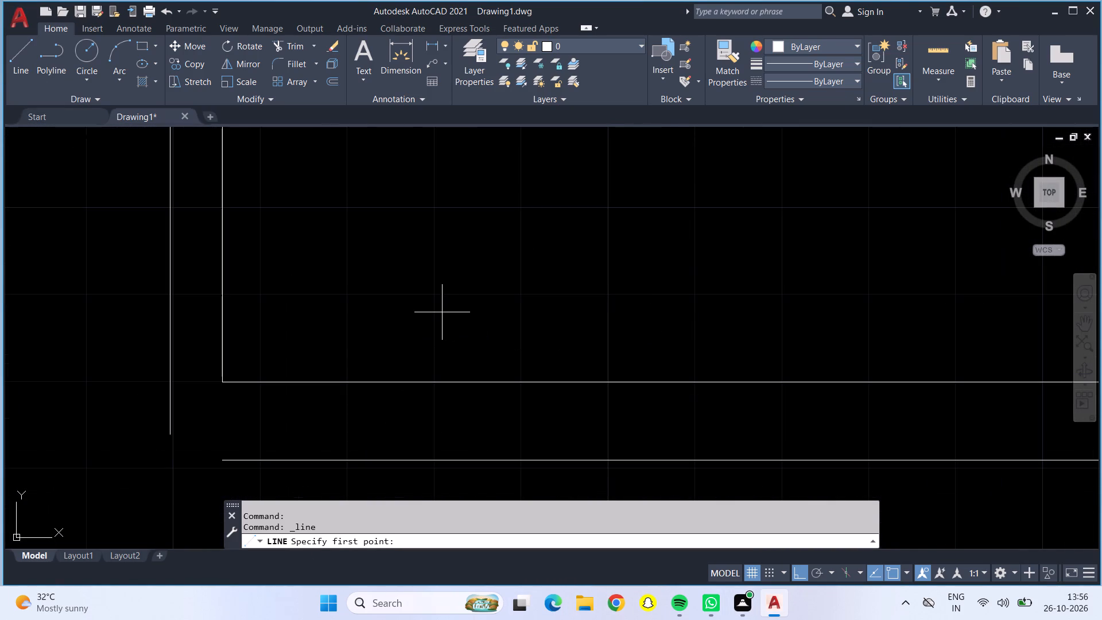
middle_drag(192, 435, 465, 275)
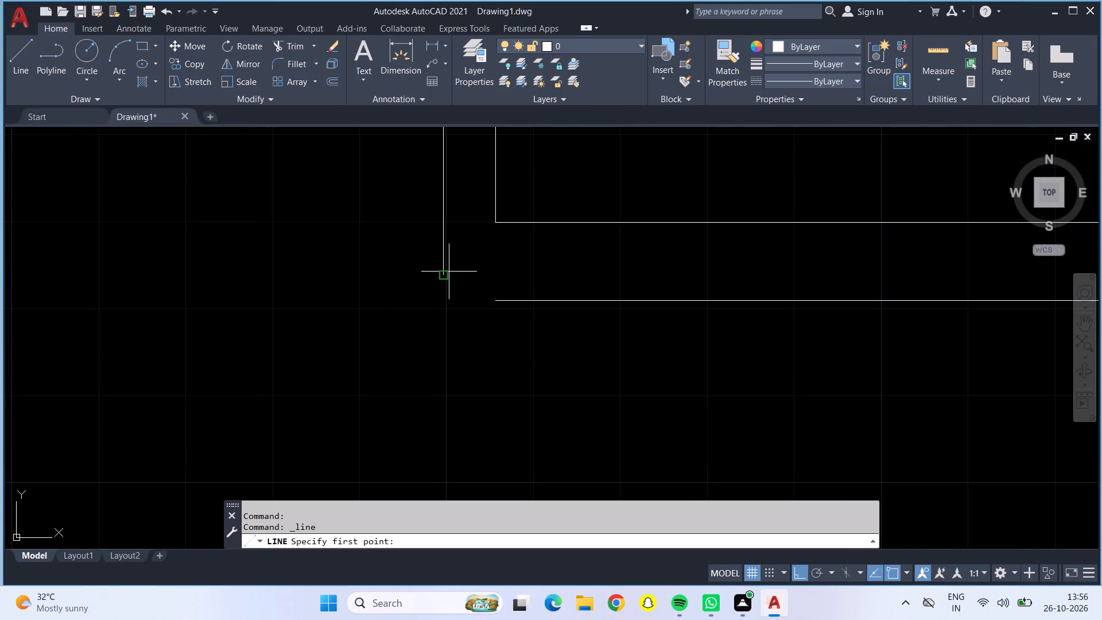
click(442, 274)
click(439, 350)
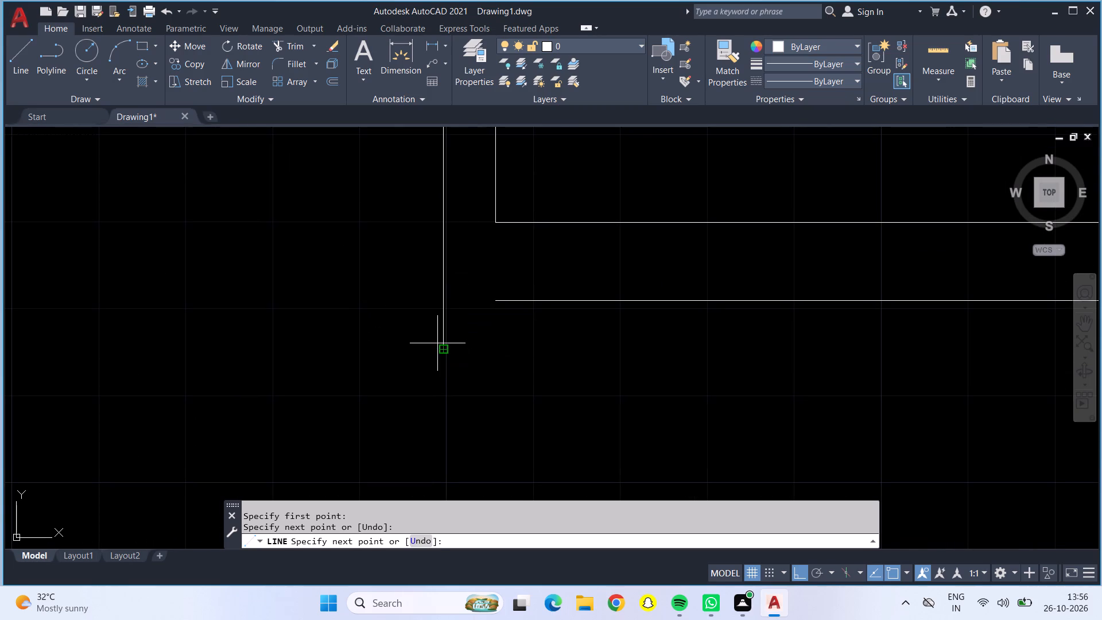
key(Escape)
click(21, 71)
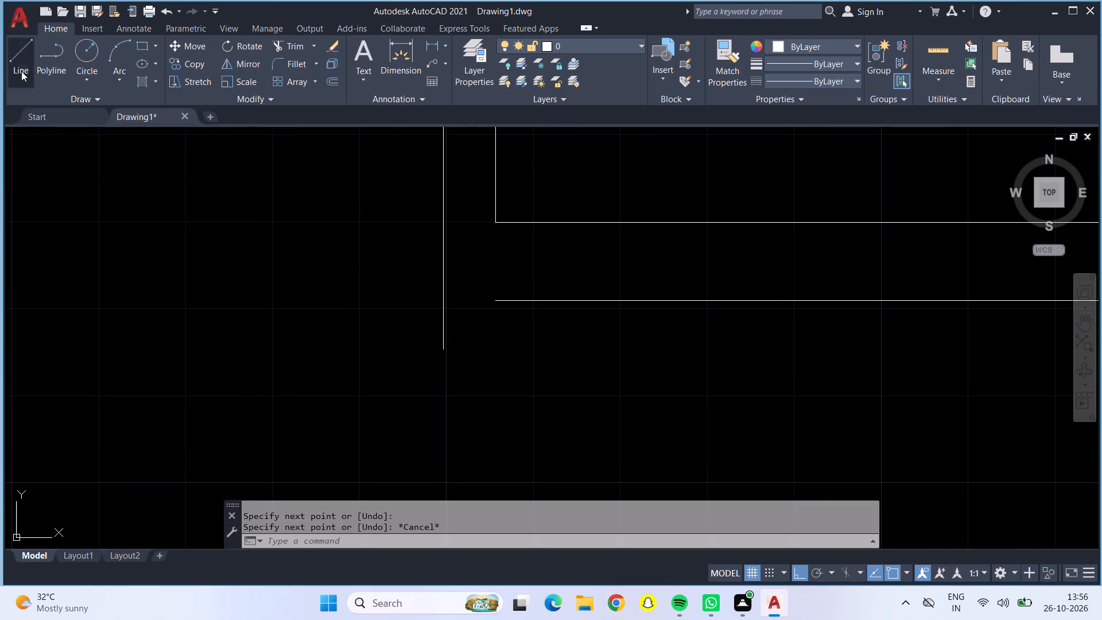
drag(497, 299, 479, 294)
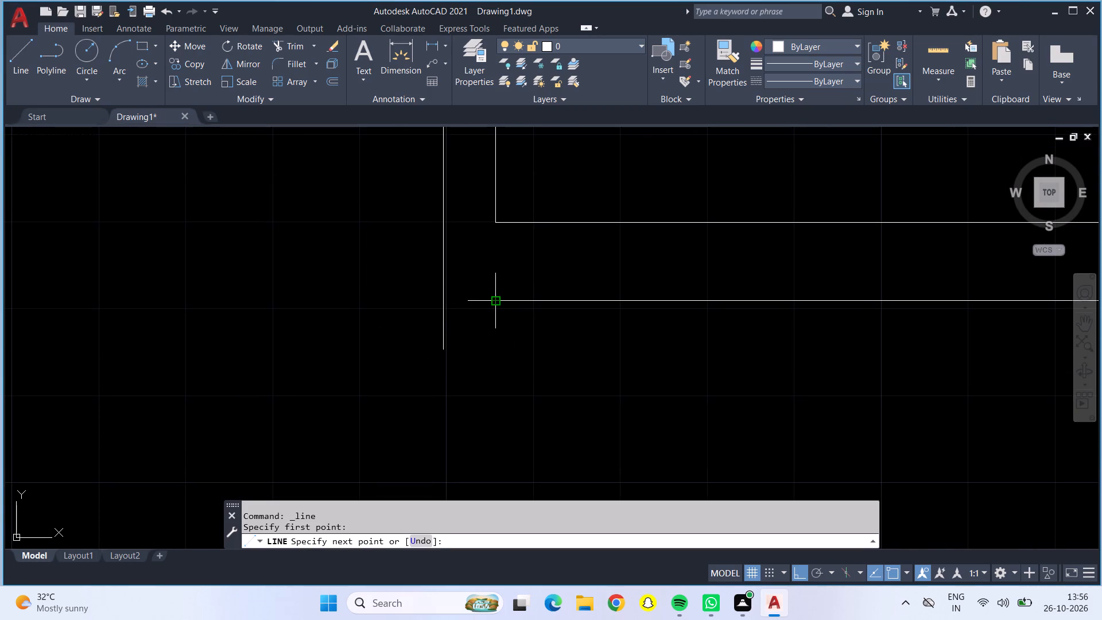
click(372, 287)
key(Escape)
scroll(372, 288, down, 3)
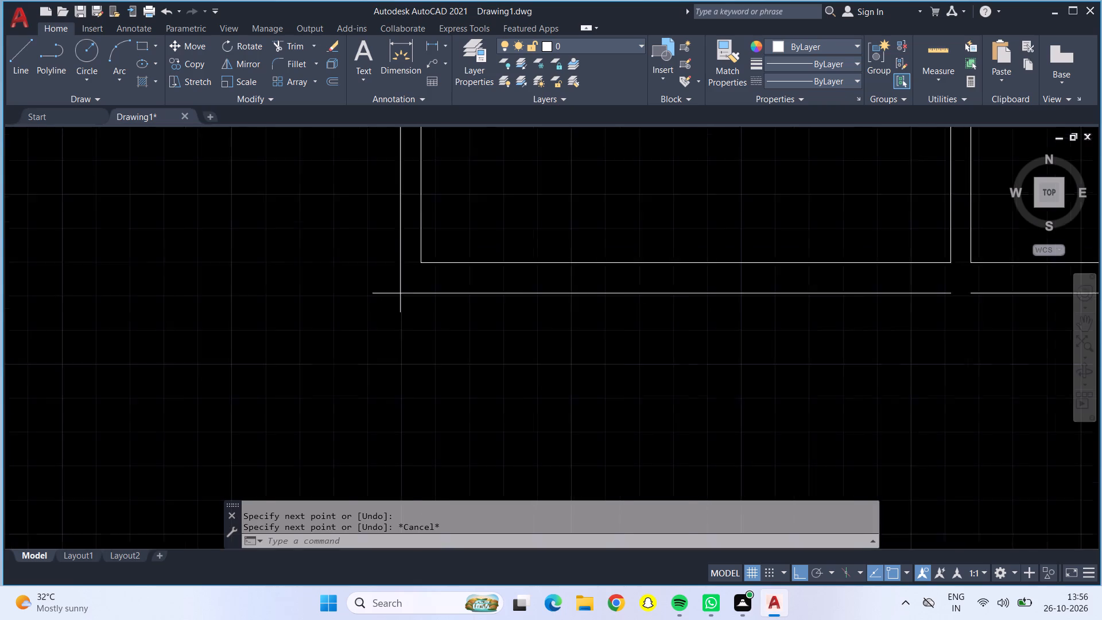
Draw a line bridging the gap in the new lower wall face below the partition between the two right rooms.
click(26, 55)
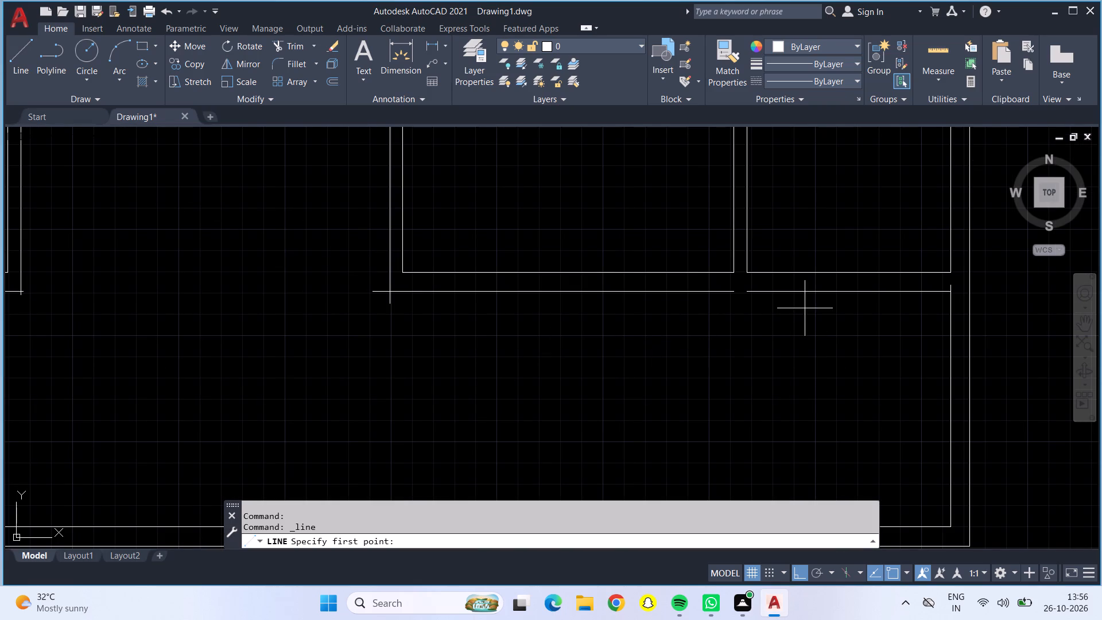
scroll(754, 303, up, 3)
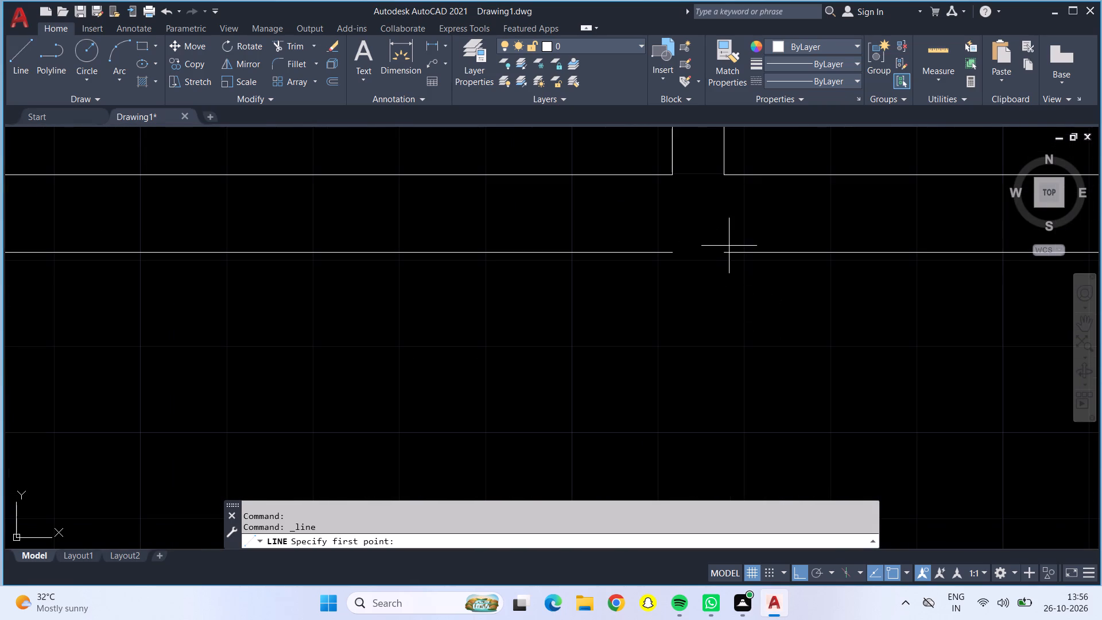
click(724, 251)
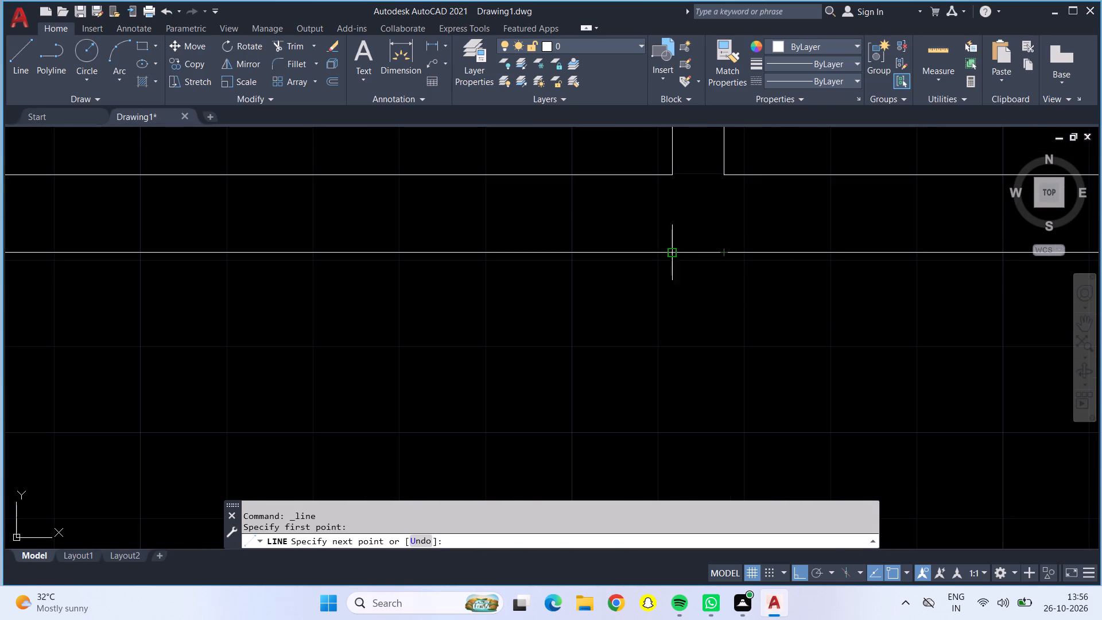
click(668, 251)
key(Escape)
scroll(668, 251, down, 2)
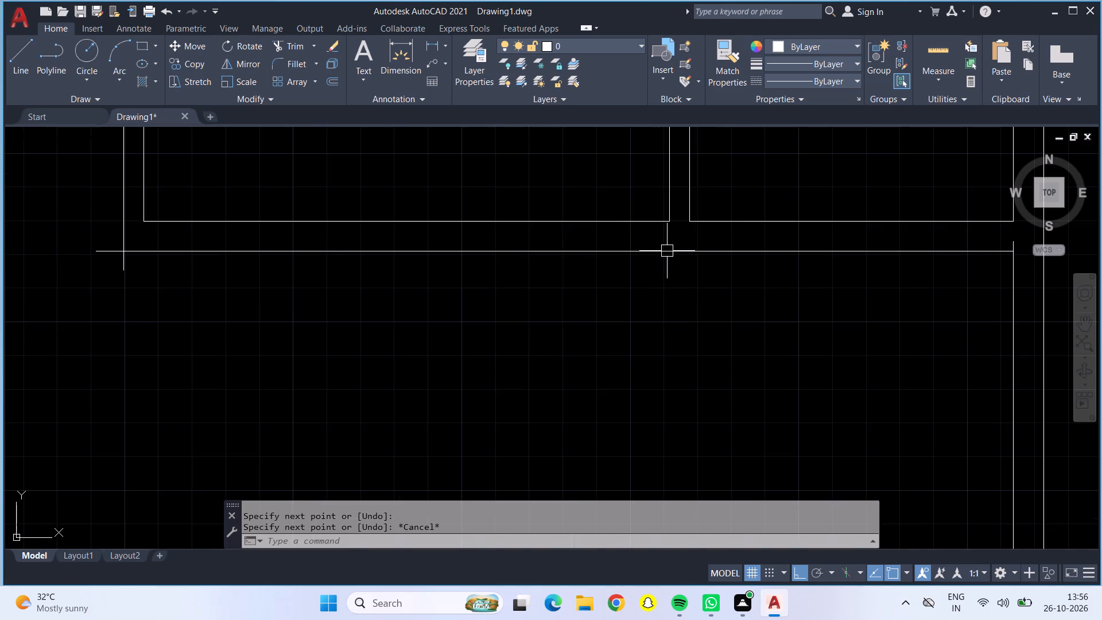
scroll(643, 279, down, 1)
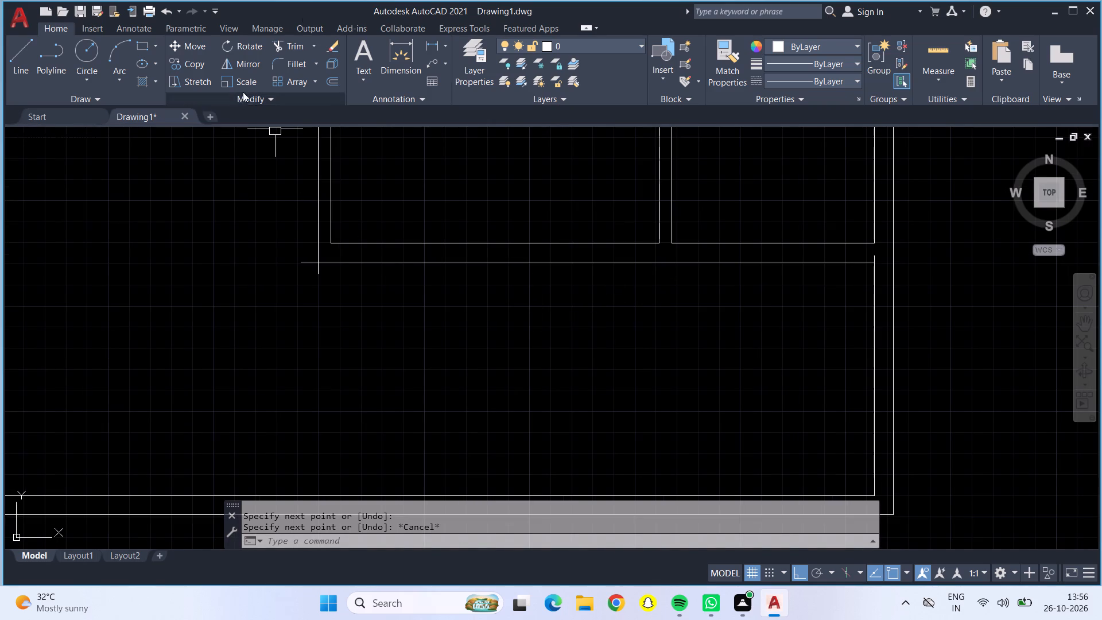
Trim the overhanging line ends at the passage's lower right corner and the stub above the new lower wall face at the right outer wall.
click(282, 44)
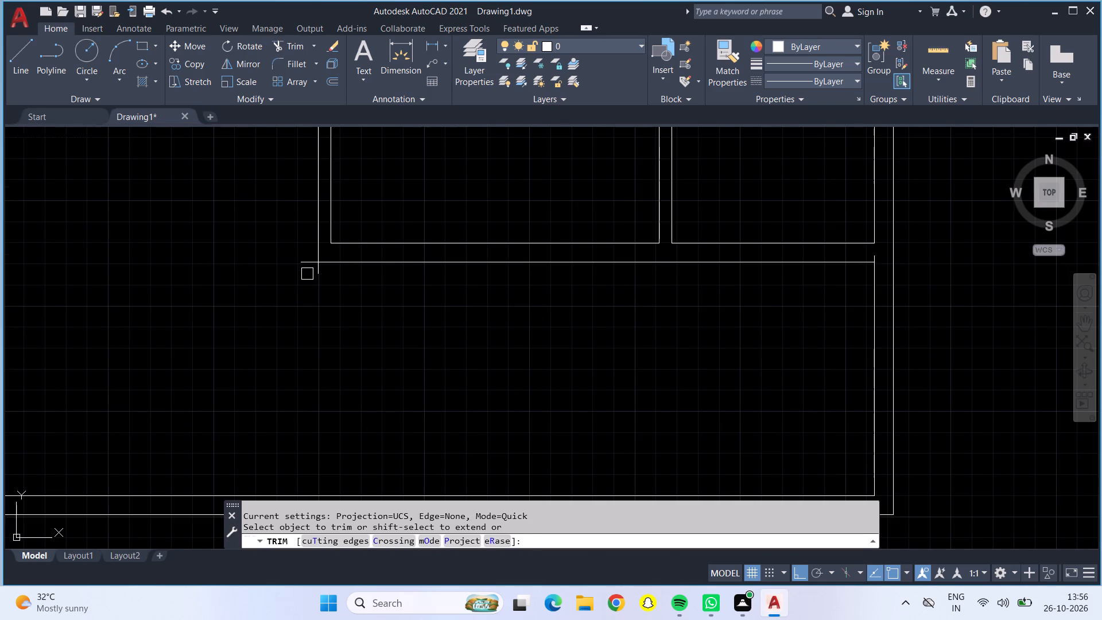
click(315, 265)
click(316, 274)
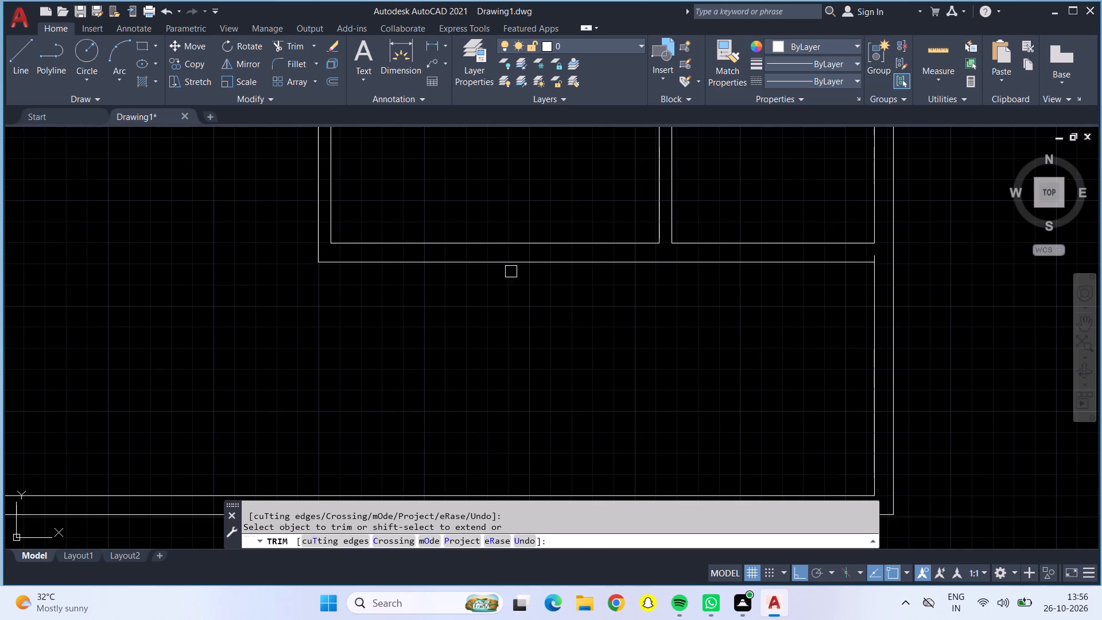
click(878, 257)
Trim the overhanging line end at the passage's lower left corner and the stub above the new wall face at the left outer wall.
scroll(843, 263, down, 3)
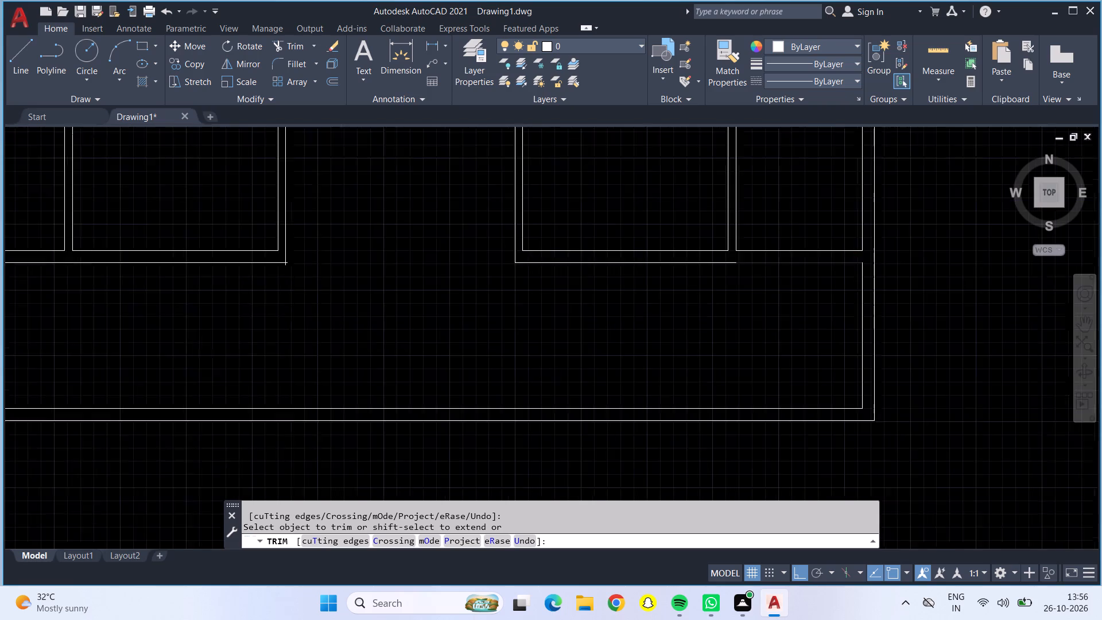
scroll(626, 273, up, 6)
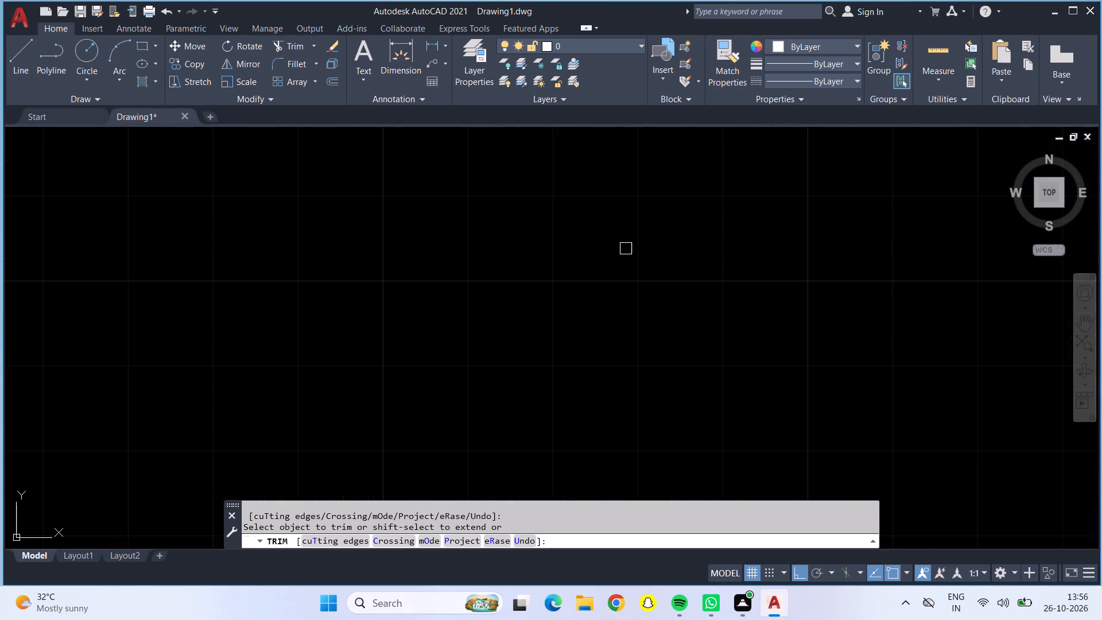
middle_drag(621, 205, 631, 389)
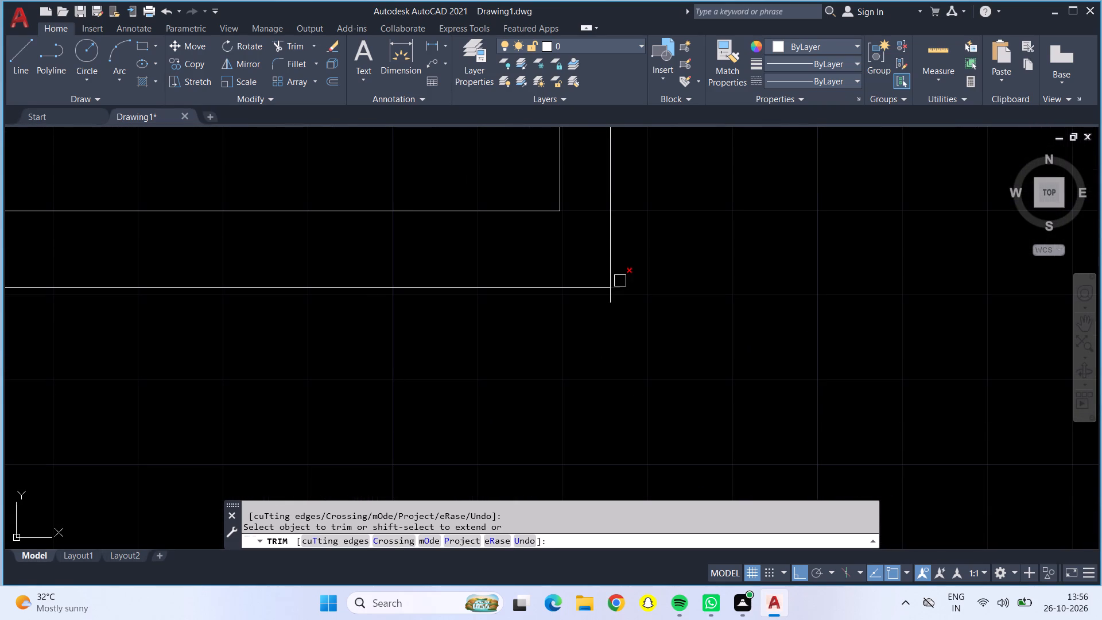
click(620, 281)
click(603, 304)
scroll(603, 304, down, 2)
scroll(470, 313, down, 2)
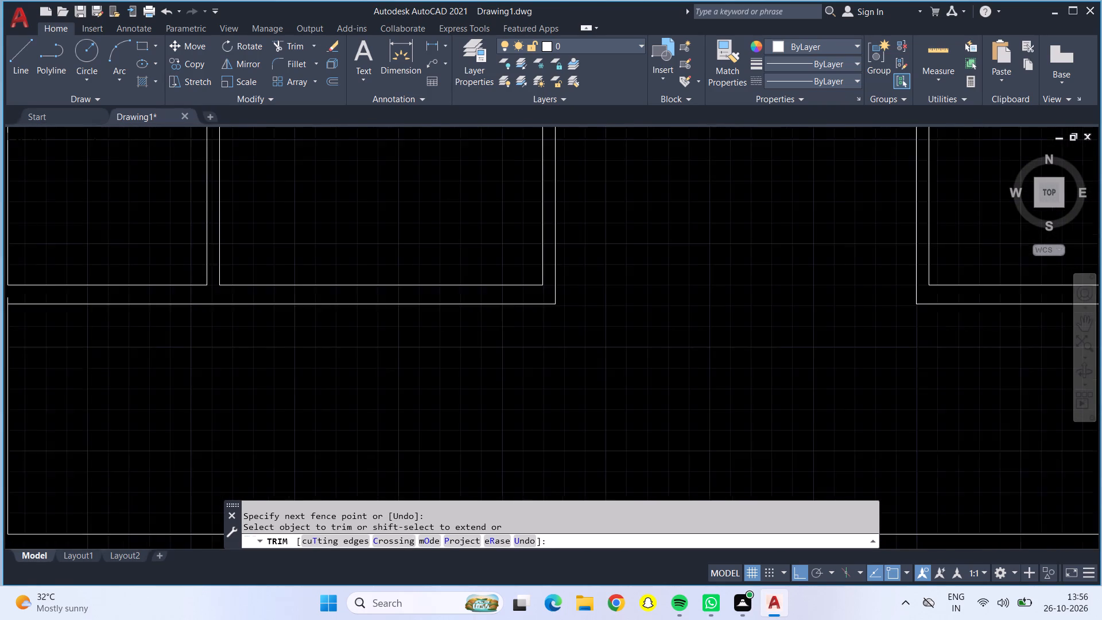
scroll(176, 304, up, 4)
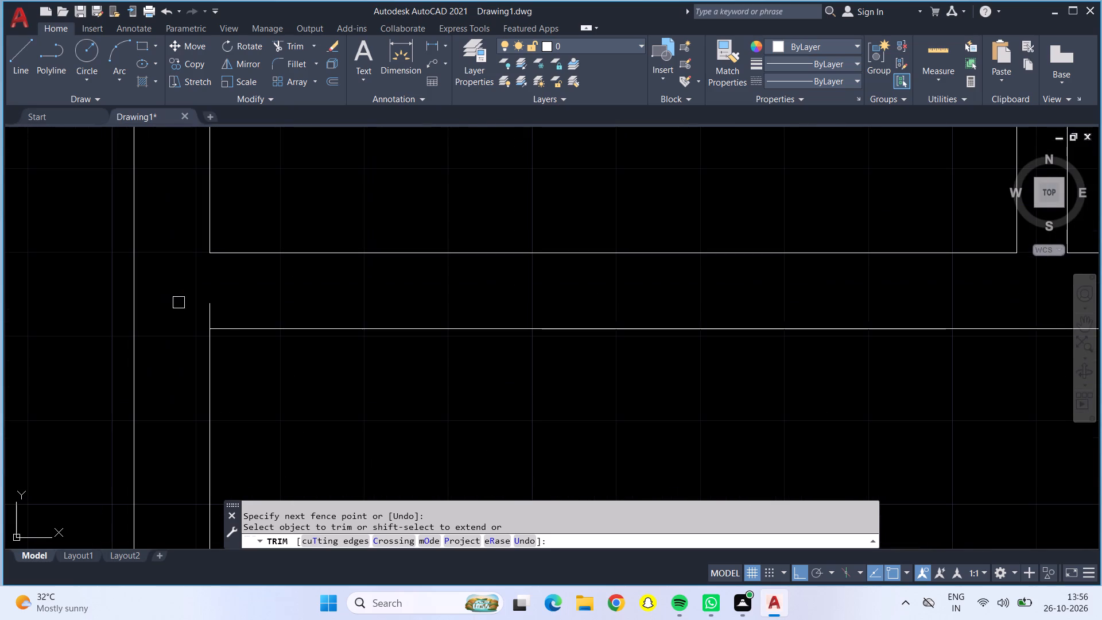
click(209, 312)
scroll(209, 312, down, 4)
scroll(510, 354, down, 2)
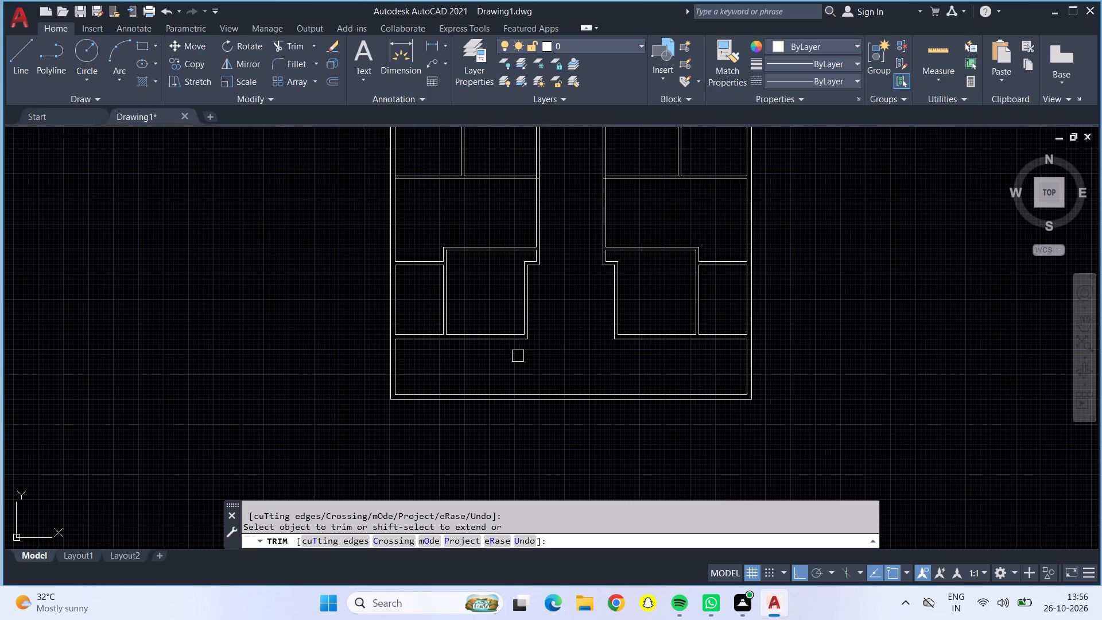
middle_drag(558, 334, 587, 502)
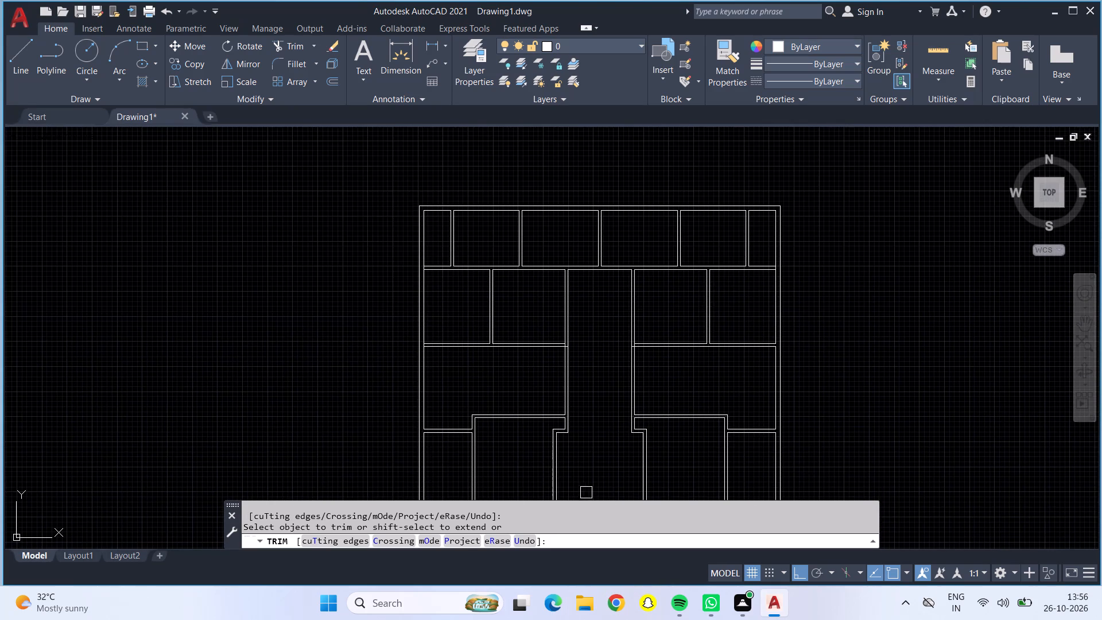
middle_drag(592, 479, 606, 398)
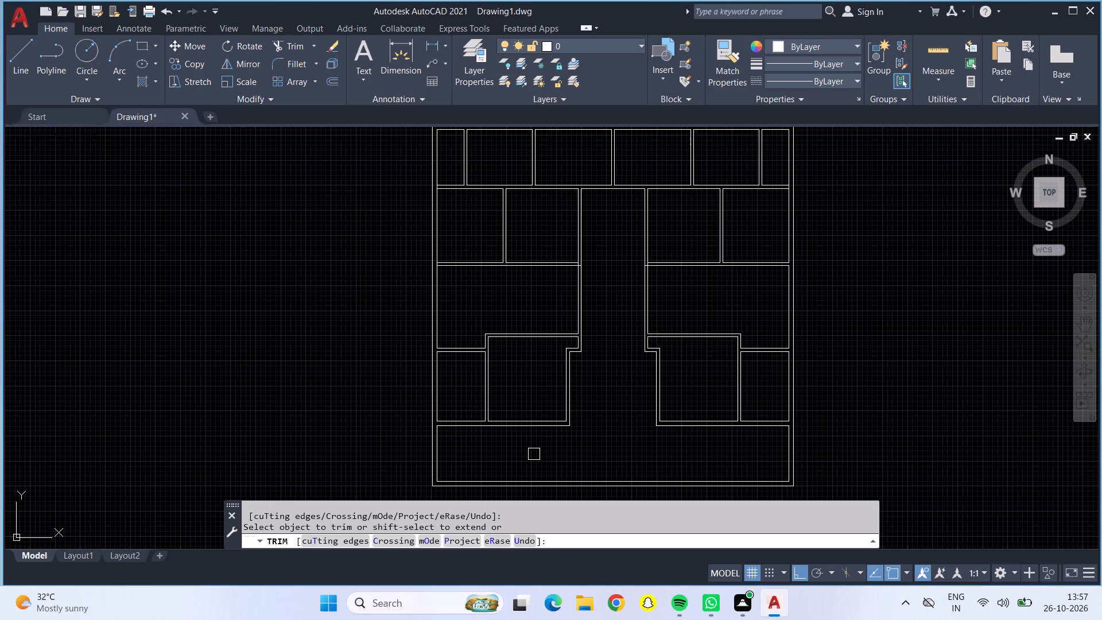
key(Escape)
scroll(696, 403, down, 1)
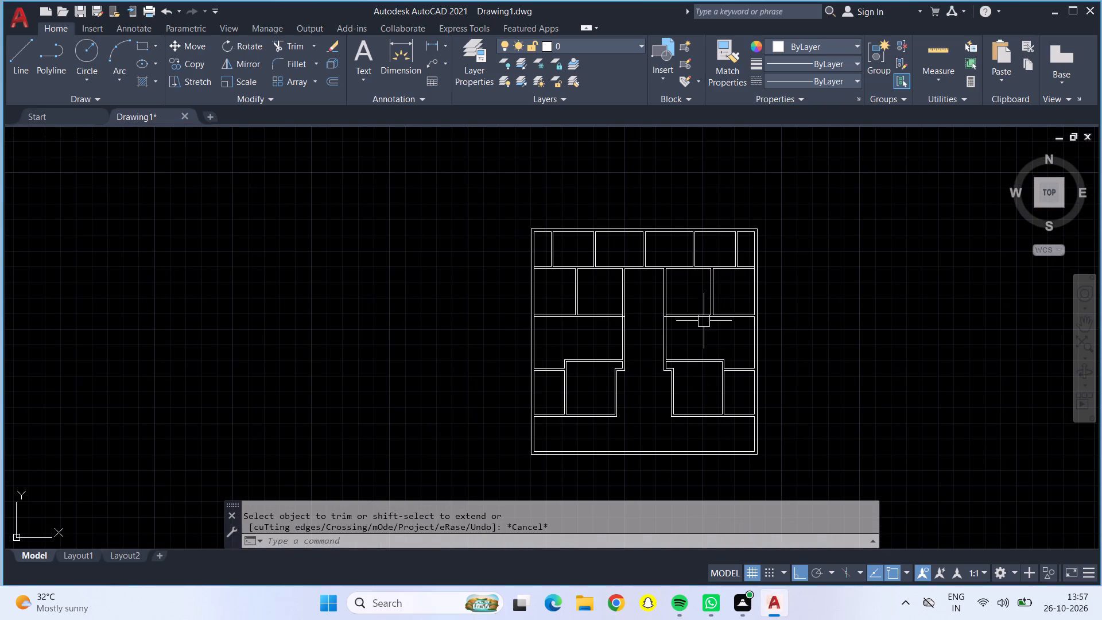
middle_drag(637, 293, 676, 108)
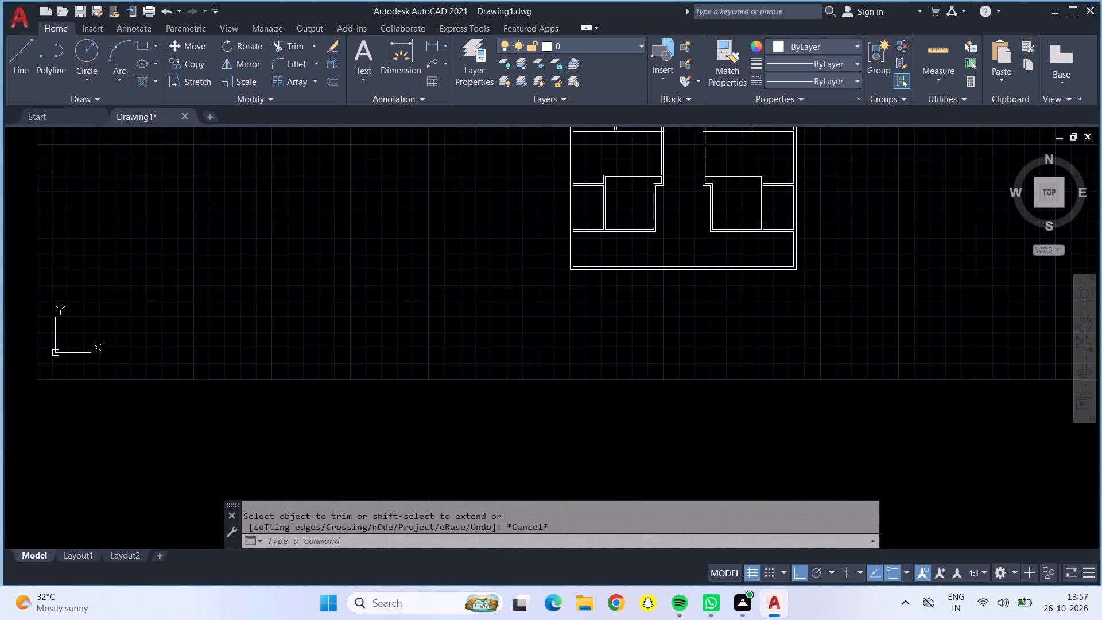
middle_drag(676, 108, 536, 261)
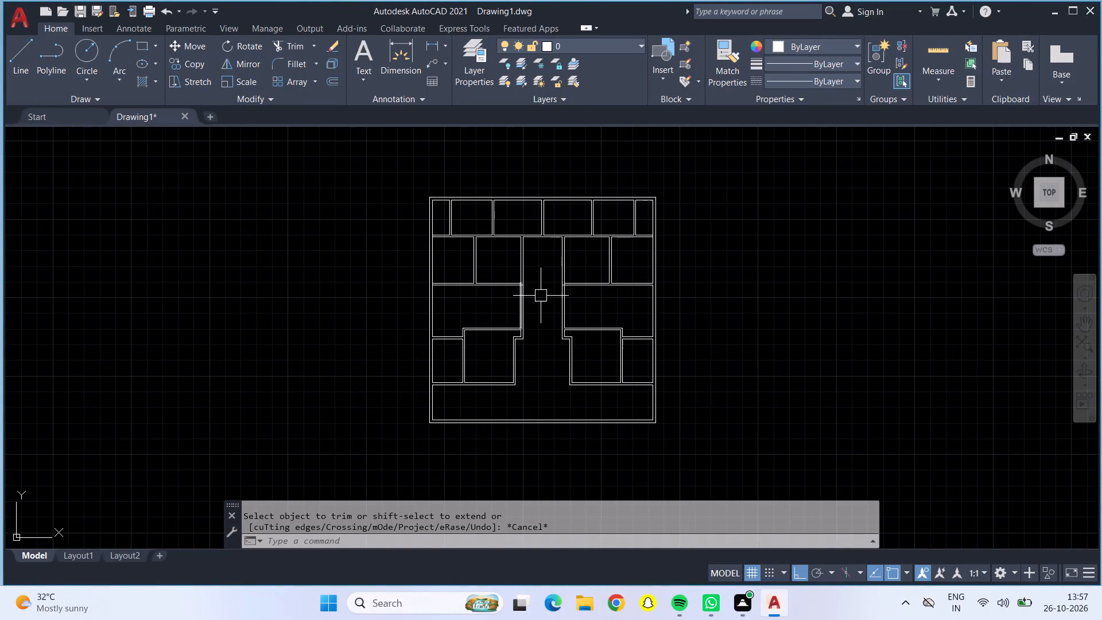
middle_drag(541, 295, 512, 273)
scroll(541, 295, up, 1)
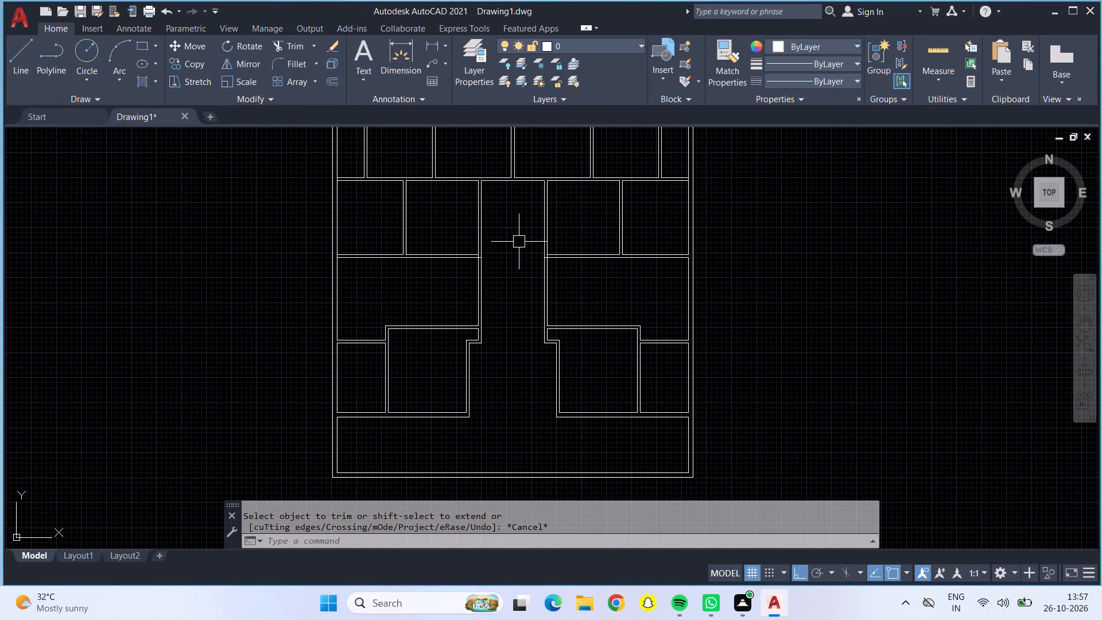
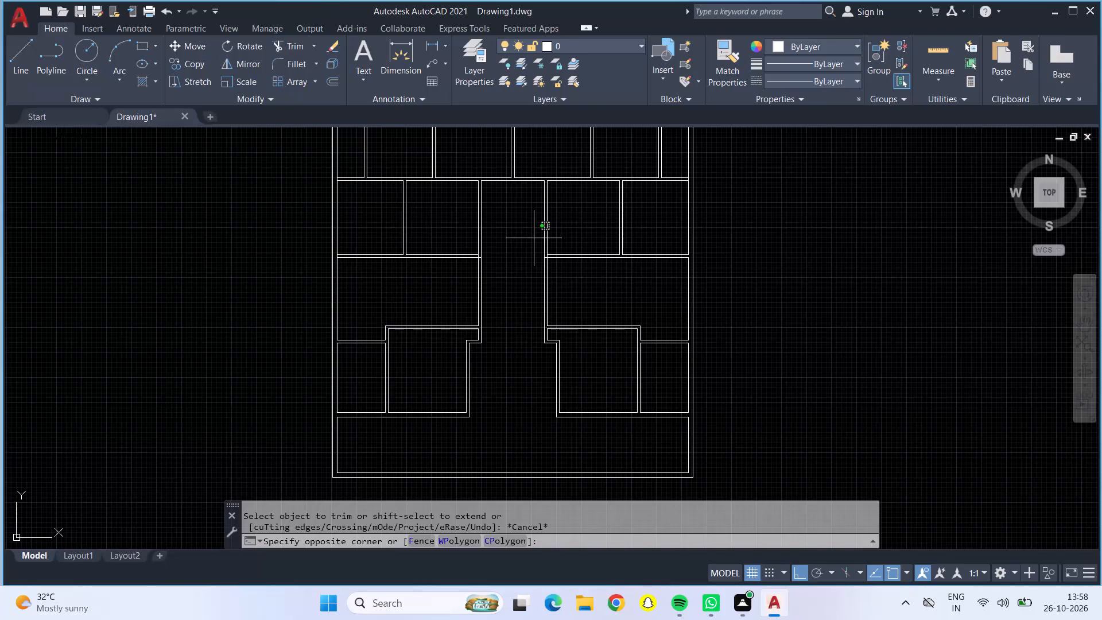
Offset the lower faces of the horizontal partitions on both sides of the central passage 4' downward into the rooms below.
key(Escape)
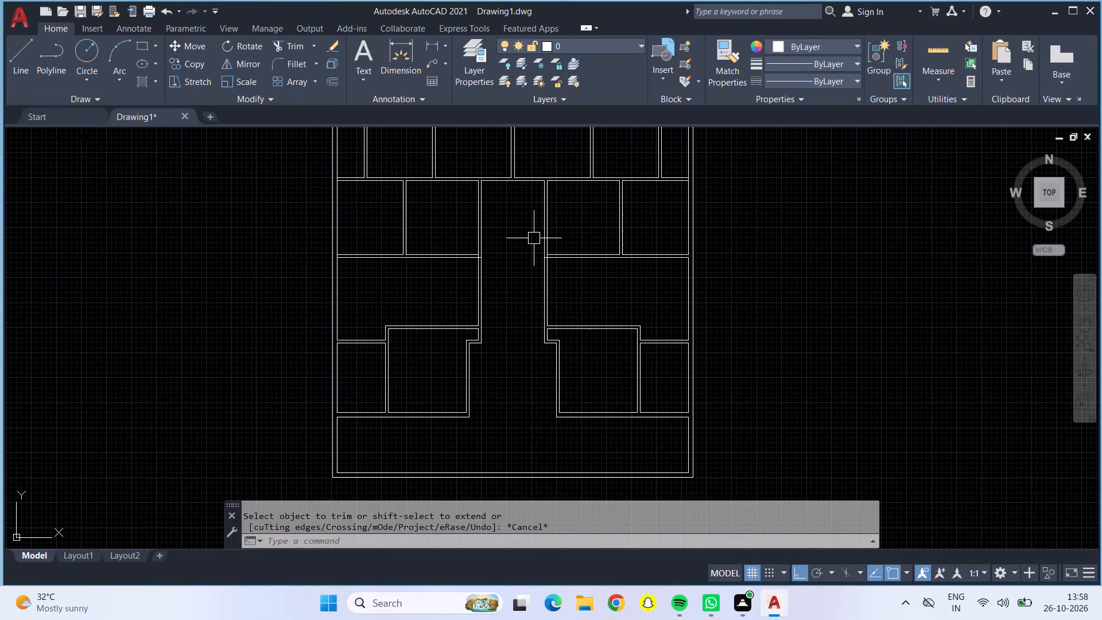
key(o)
key(Return)
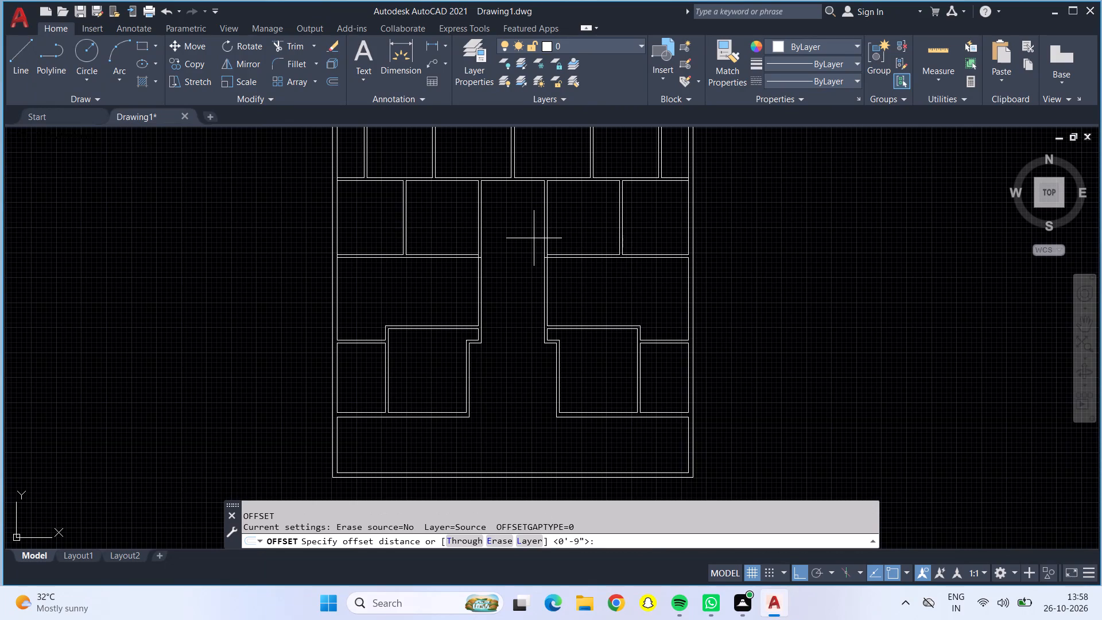
text(4')
key(Return)
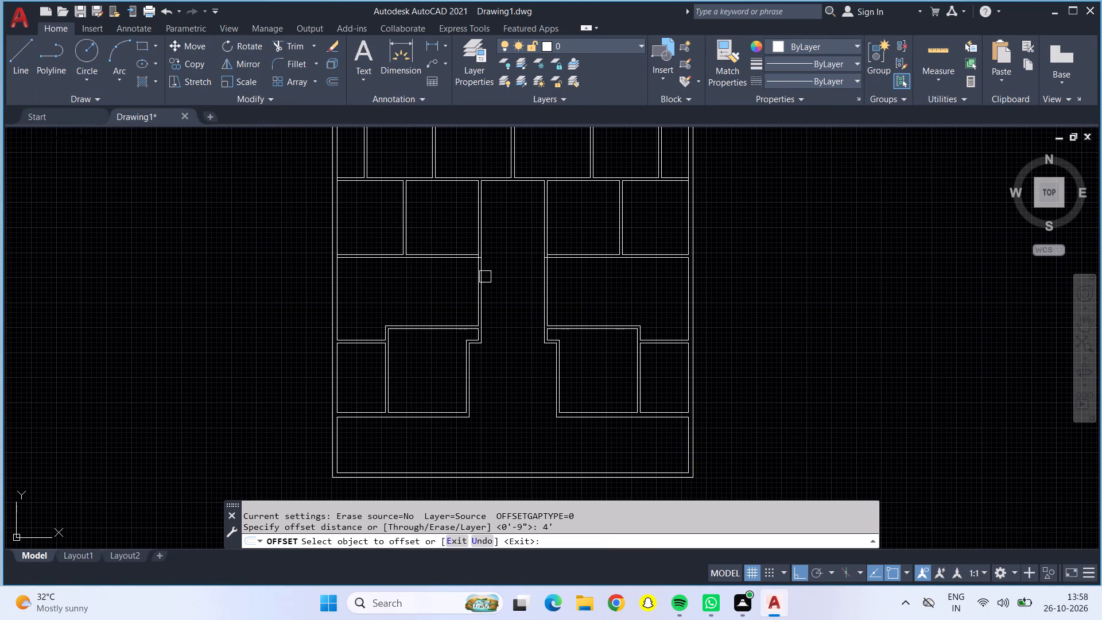
scroll(457, 262, up, 2)
click(456, 255)
click(457, 303)
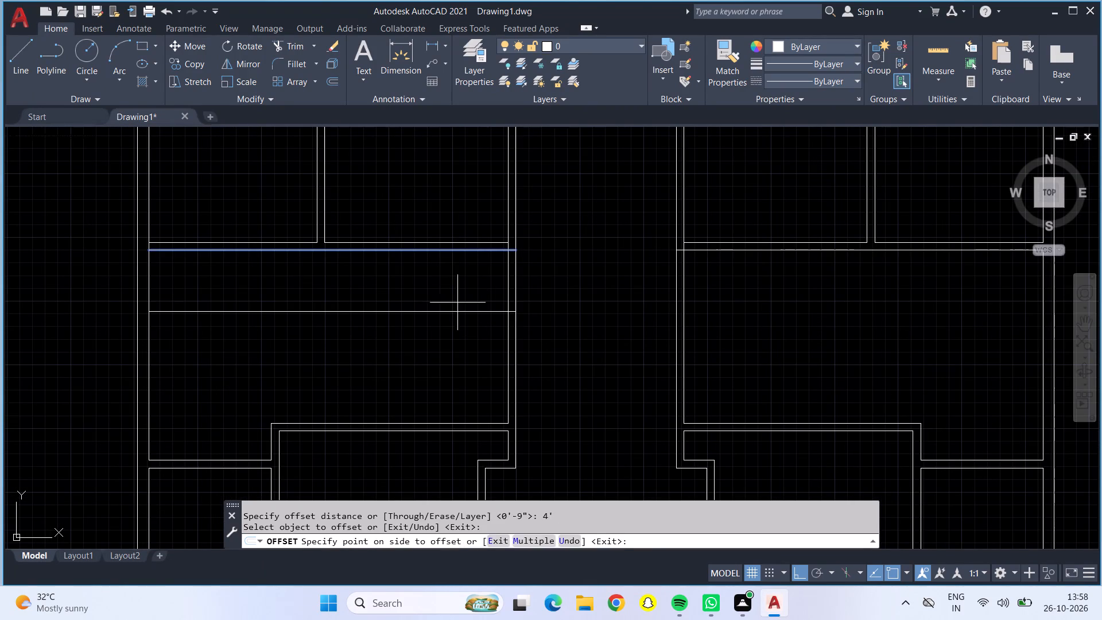
click(848, 250)
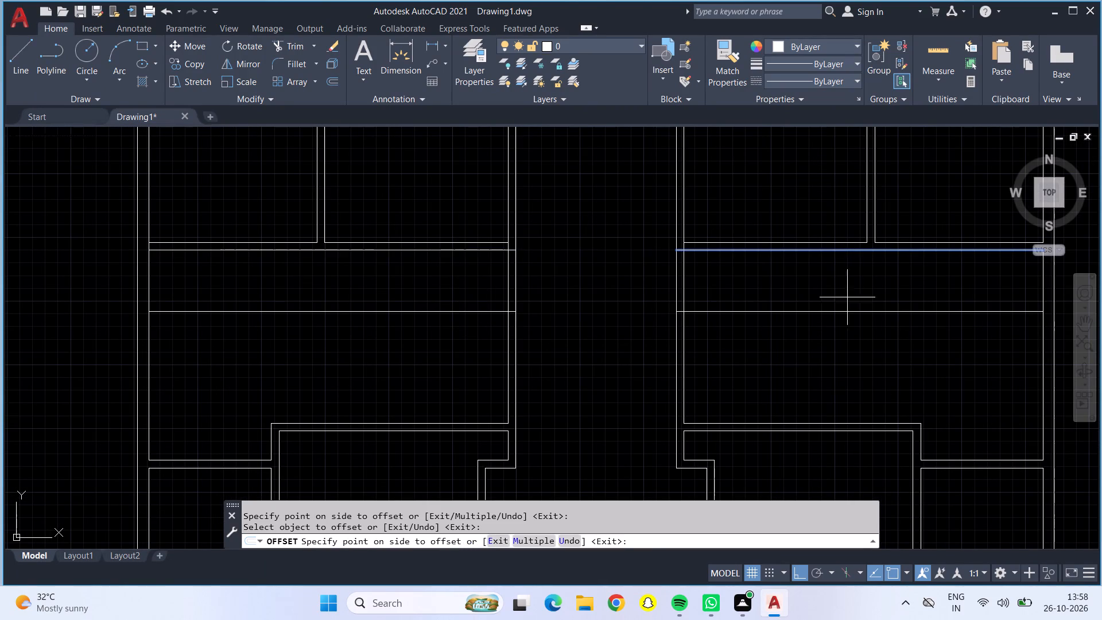
click(845, 305)
key(Escape)
Offset the two new horizontal lines 6" downward to give the new partitions their thickness.
key(o)
key(Return)
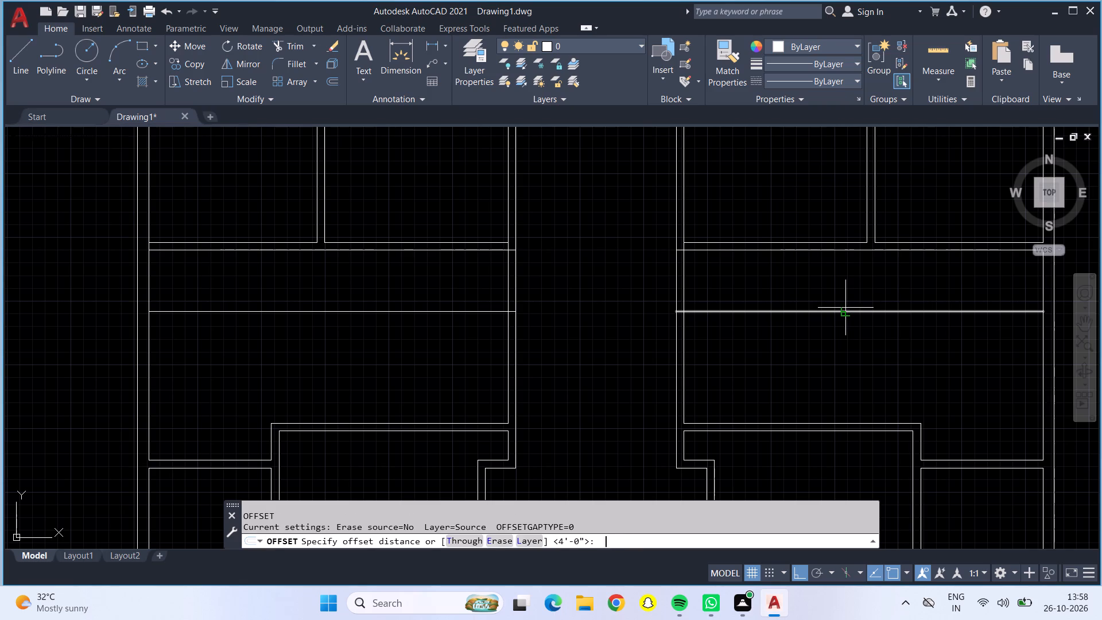
text(6")
key(Return)
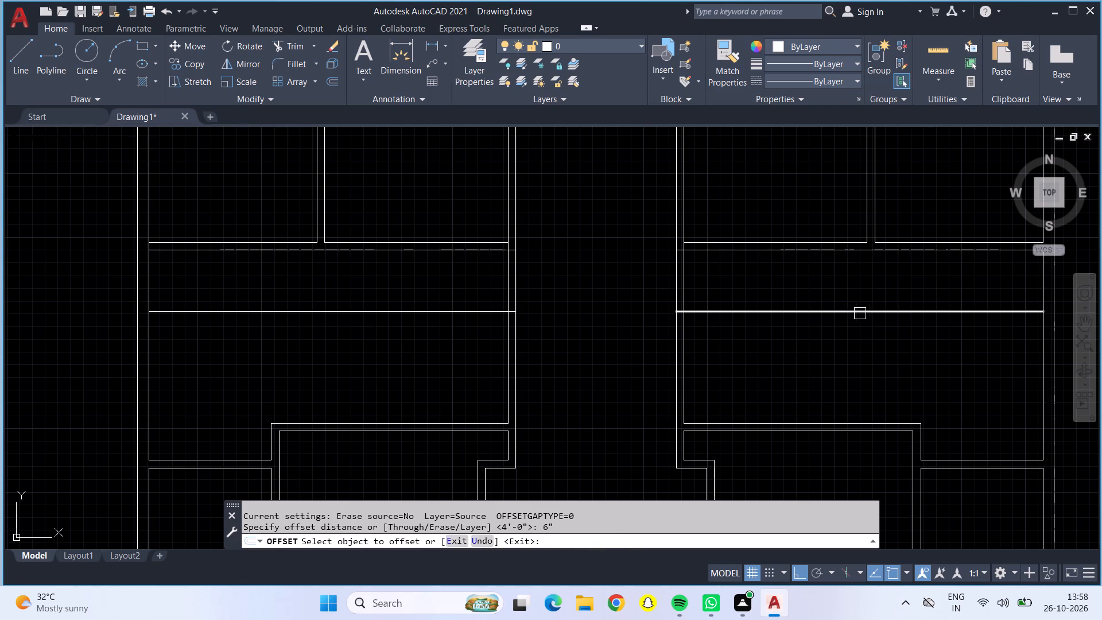
click(860, 313)
click(855, 352)
click(484, 307)
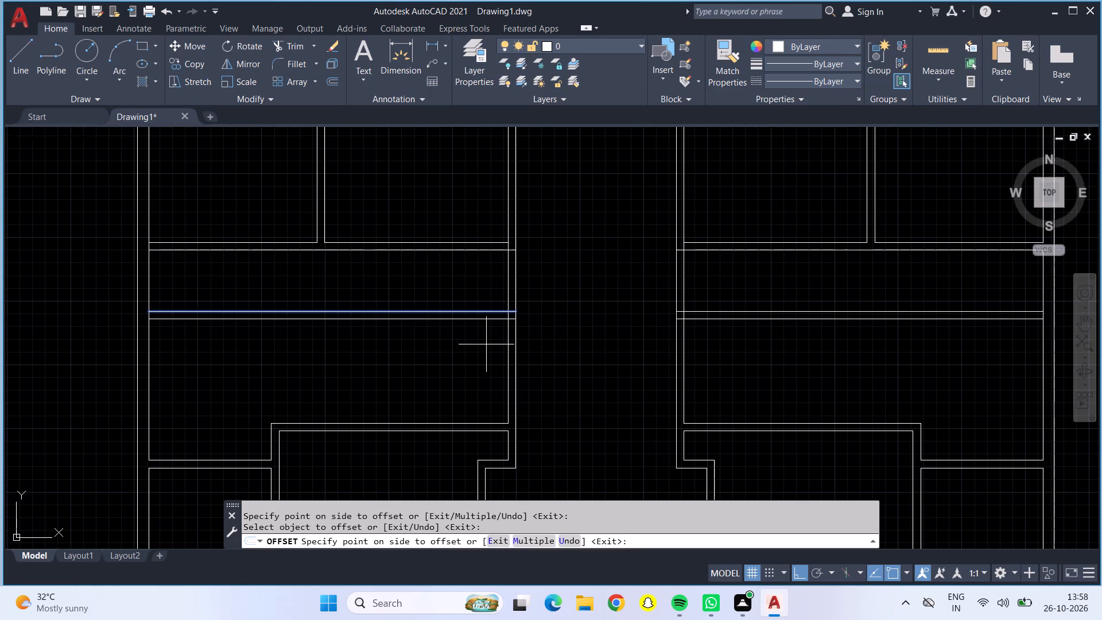
click(486, 346)
key(Escape)
Offset the room-side faces of both passage walls 8' away from the passage, into the left and right rooms.
key(o)
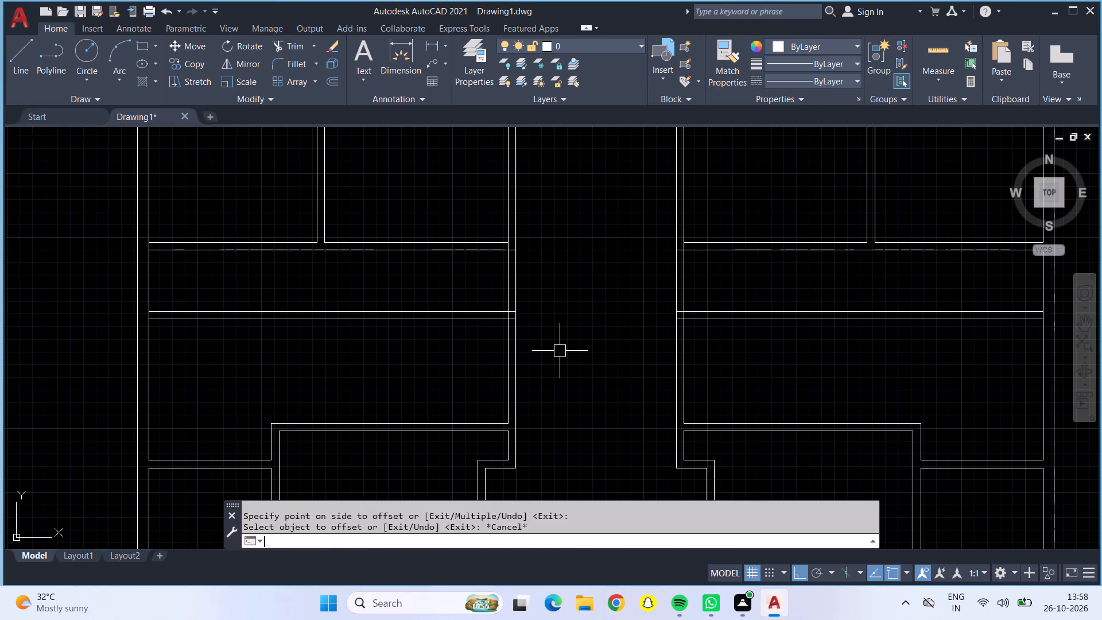
key(Return)
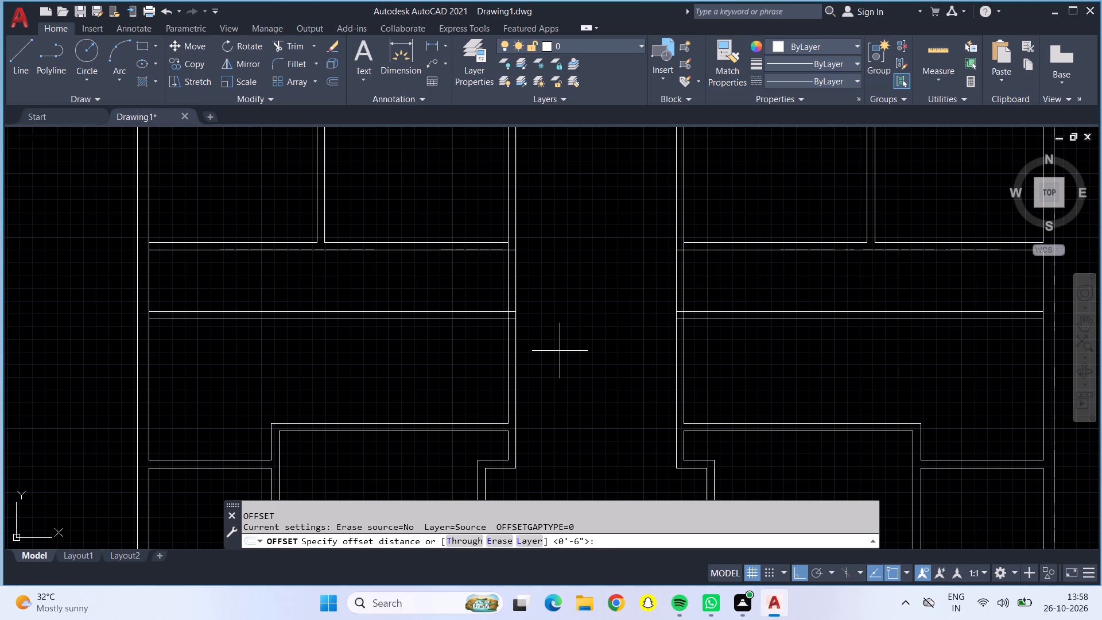
text(8')
key(Return)
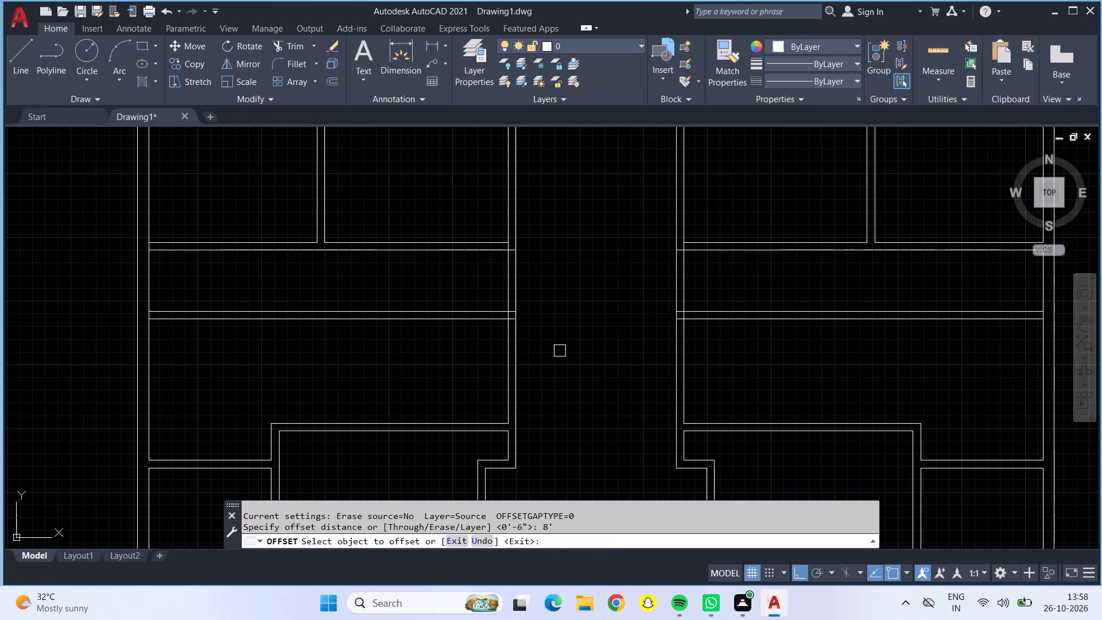
click(503, 351)
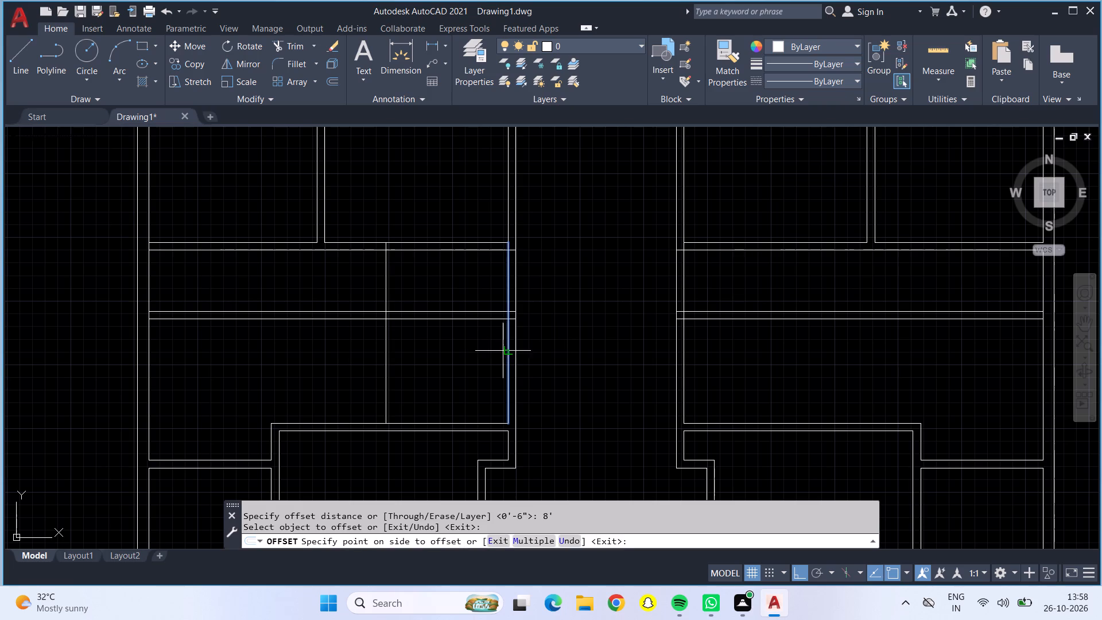
click(438, 350)
click(686, 363)
click(772, 362)
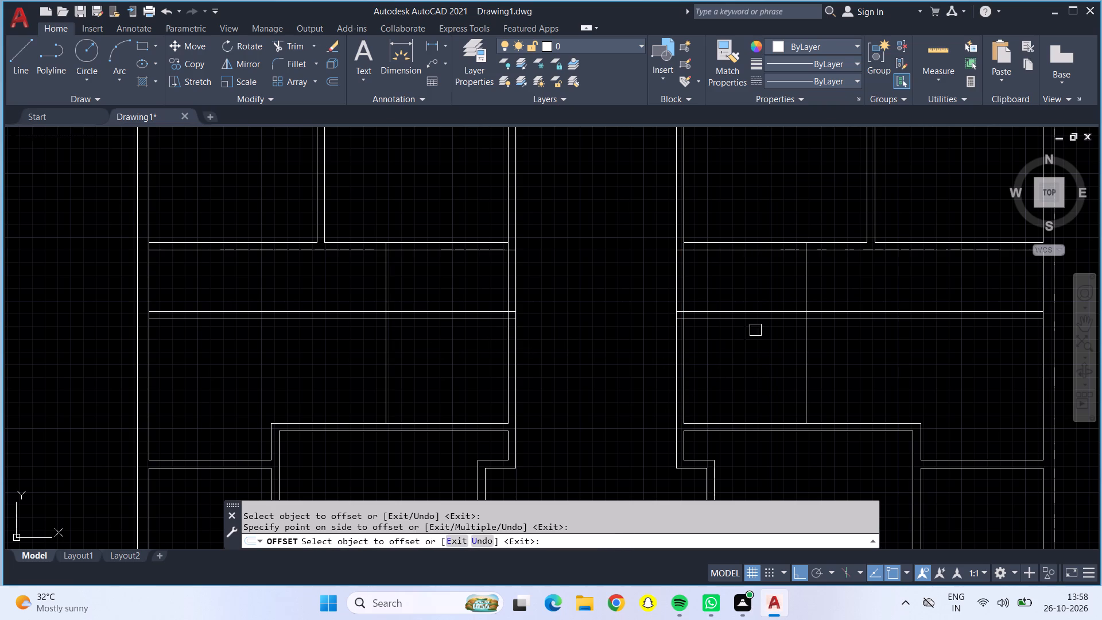
key(Escape)
Offset the two new vertical lines 6" further away from the passage to form the small rooms' side walls.
key(o)
key(Return)
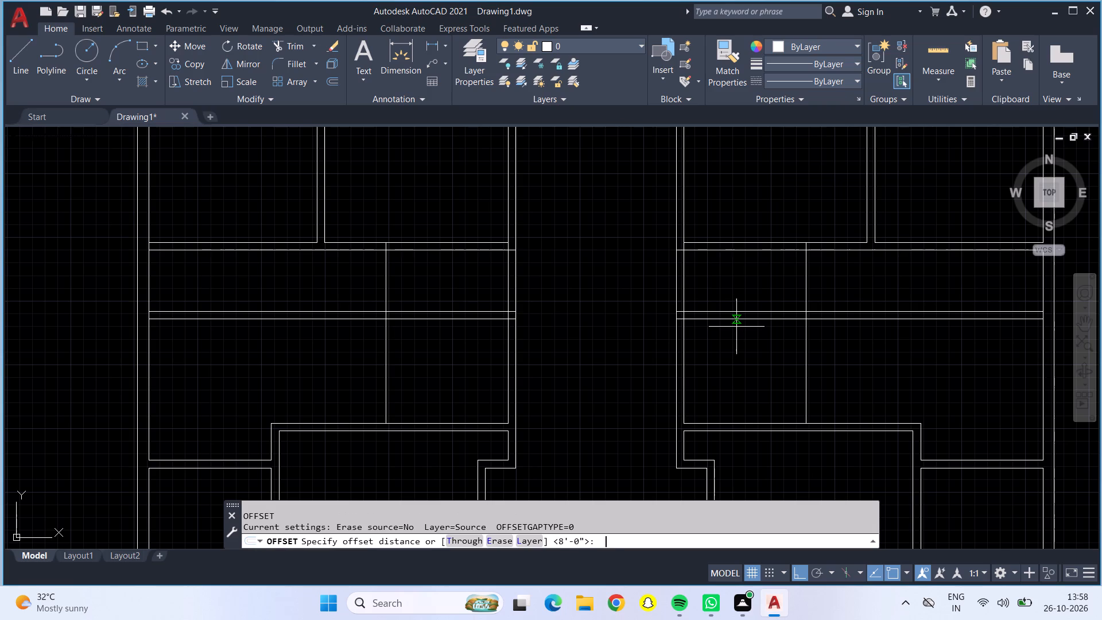
text(6")
key(Return)
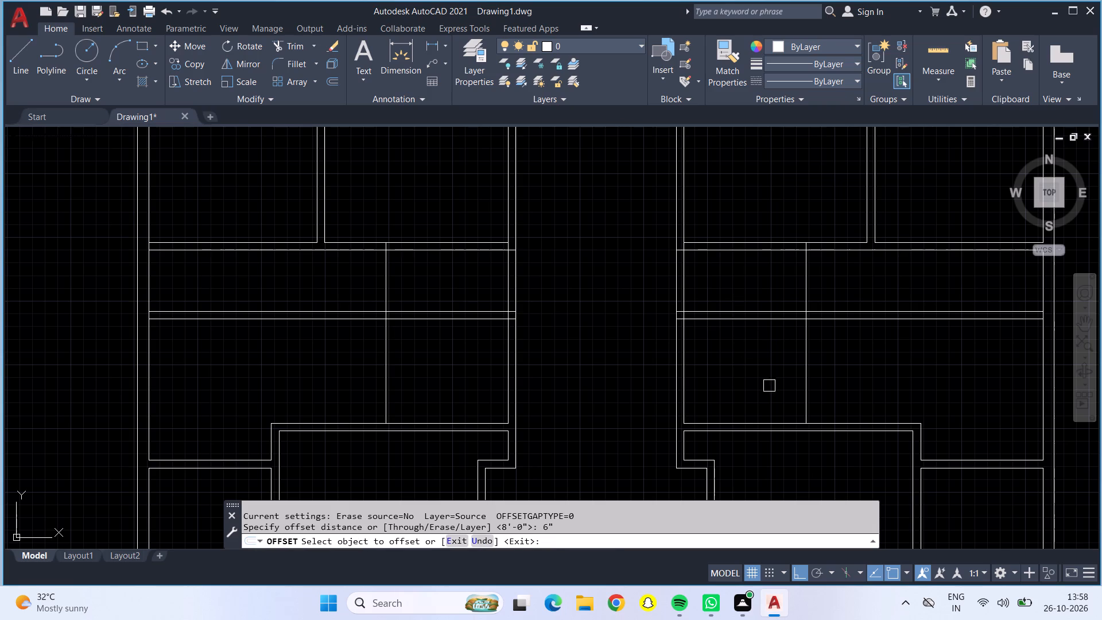
click(808, 394)
click(844, 397)
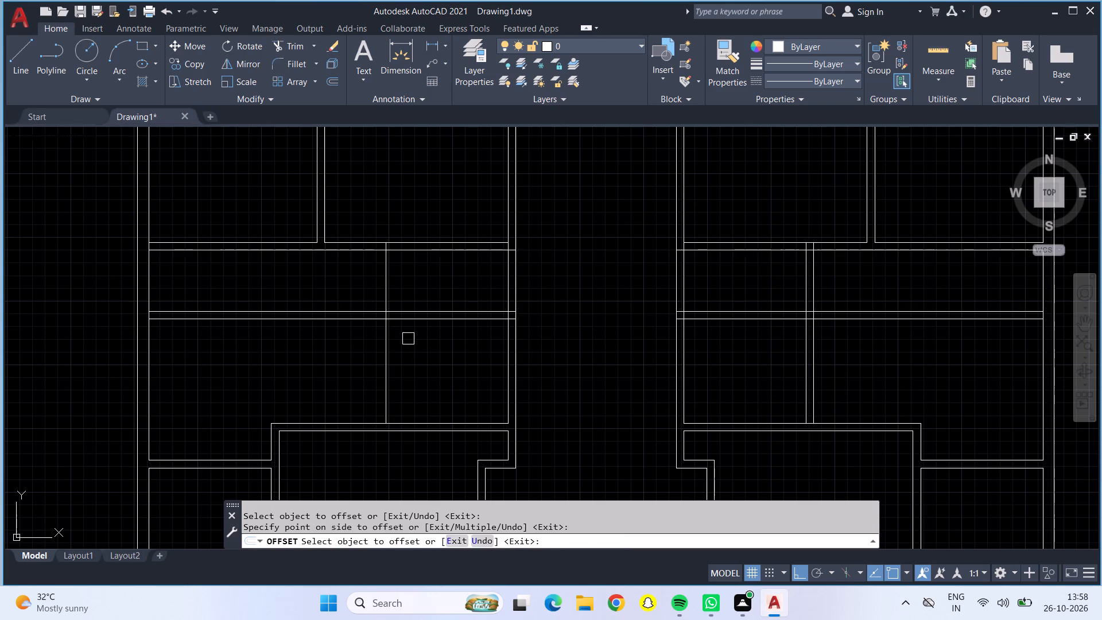
click(380, 361)
click(339, 356)
key(Escape)
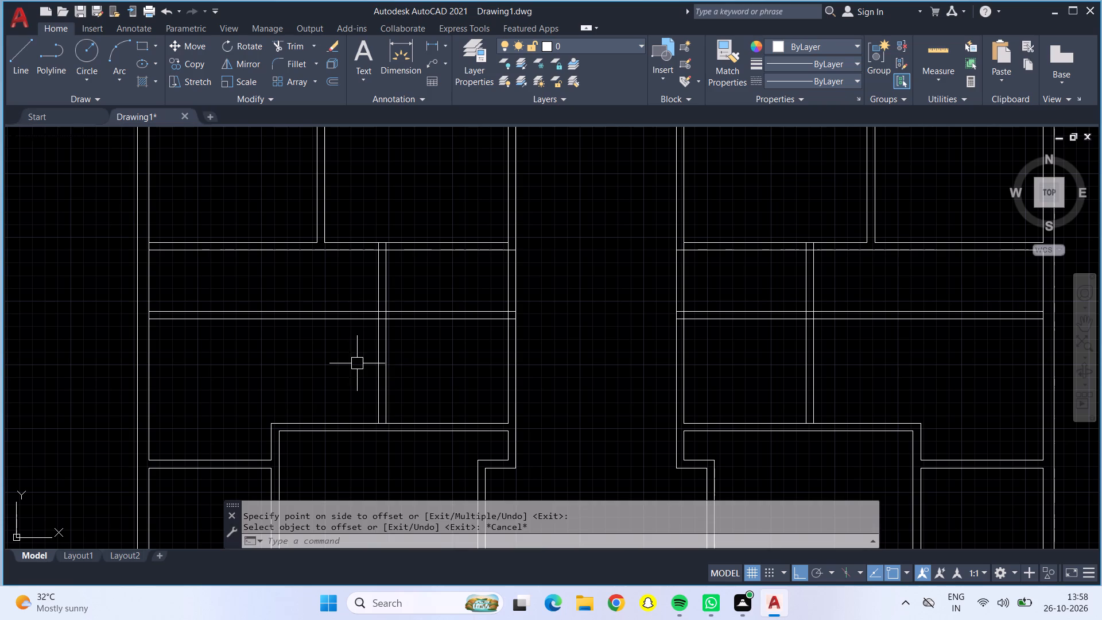
Trim the new wall lines extending outward and downward past the corners of the two small rooms beside the passage.
click(293, 47)
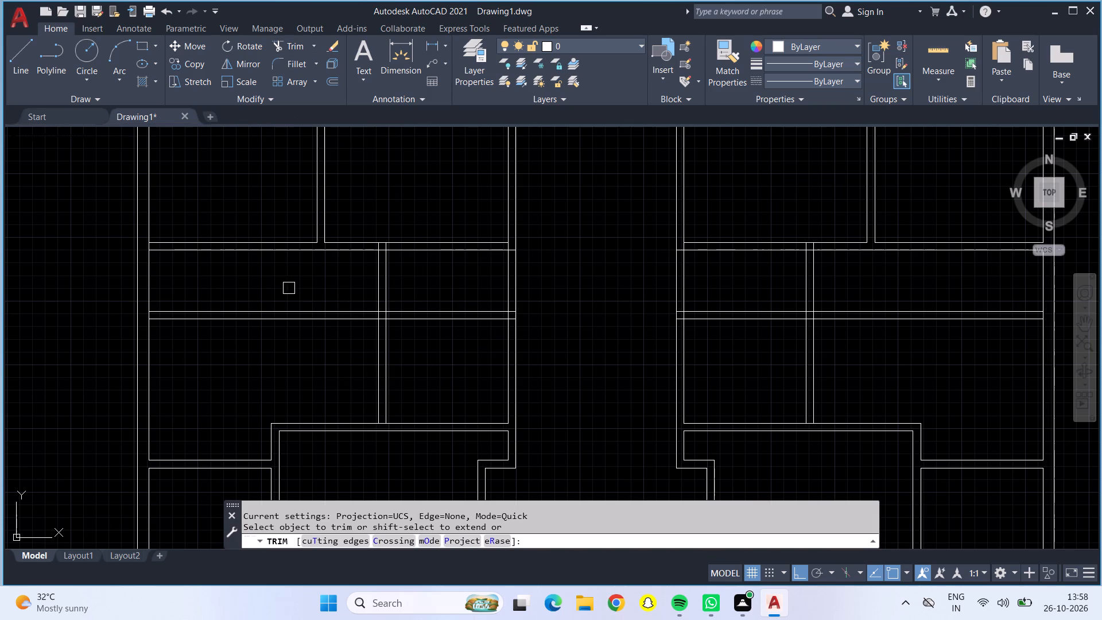
drag(290, 298, 300, 320)
drag(331, 348, 412, 365)
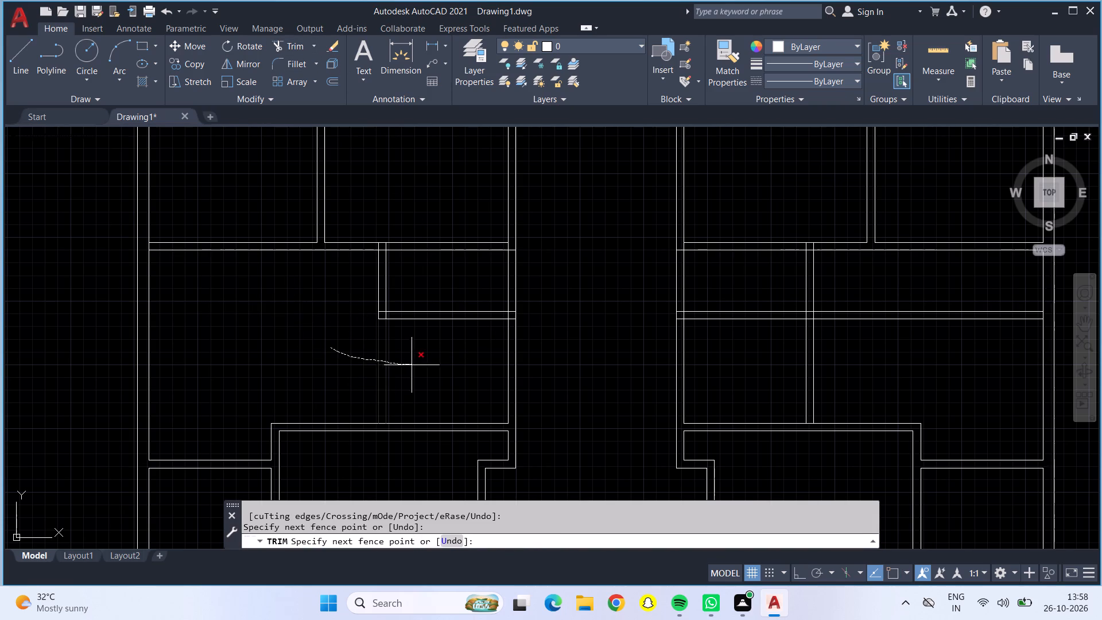
drag(412, 365, 409, 365)
drag(787, 357, 836, 361)
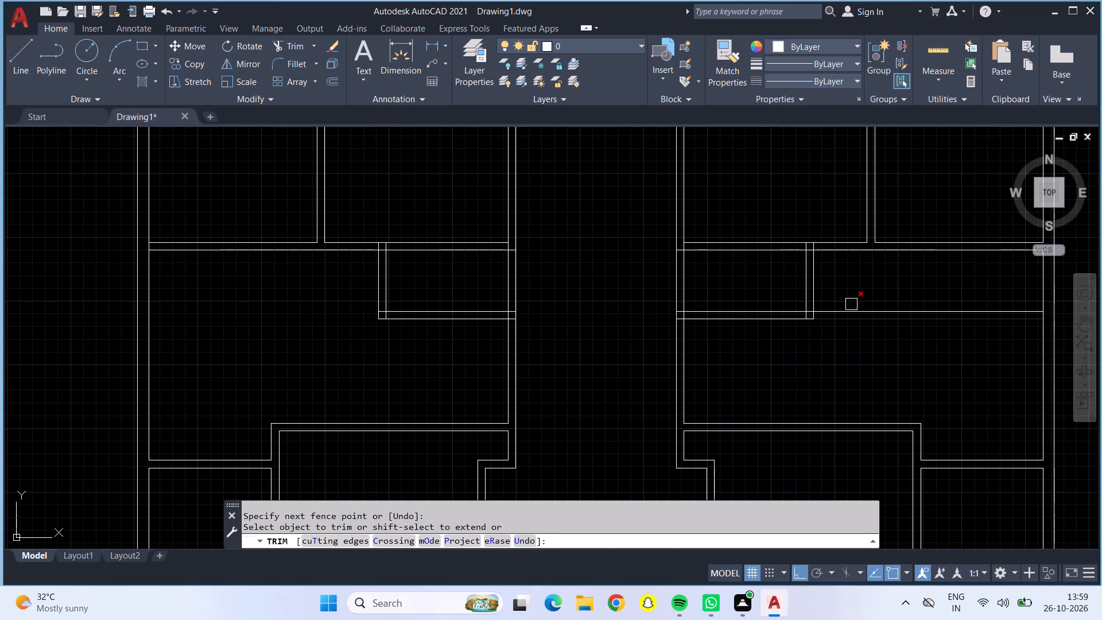
drag(852, 297, 853, 334)
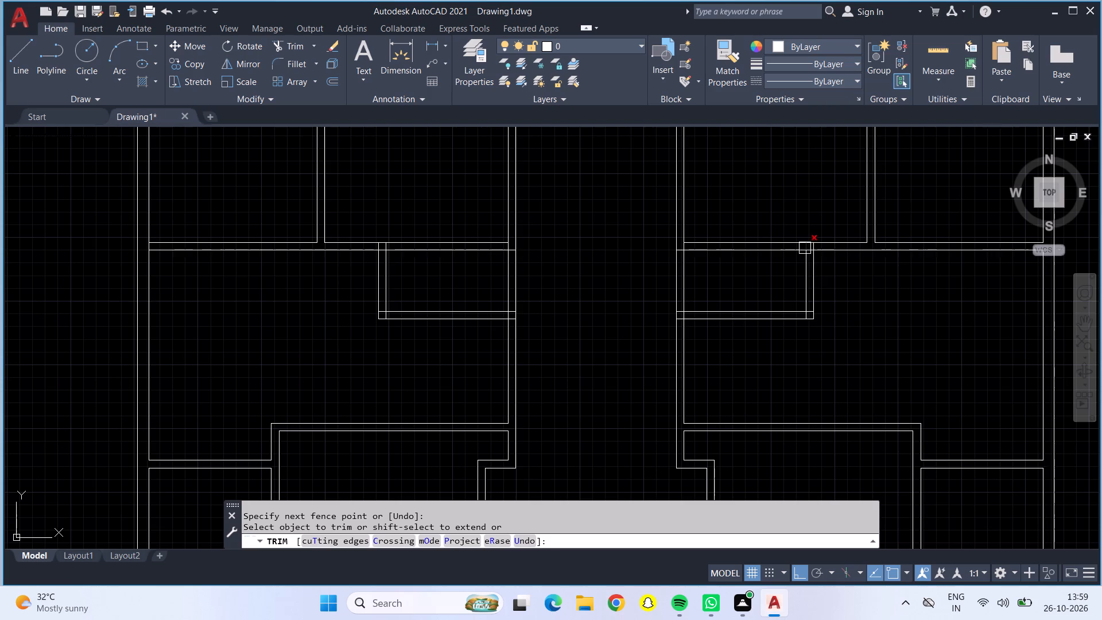
Trim the overlapping lines of the right small room's outer side wall at the partition above and at its lower corner.
scroll(805, 248, up, 5)
click(805, 245)
click(834, 269)
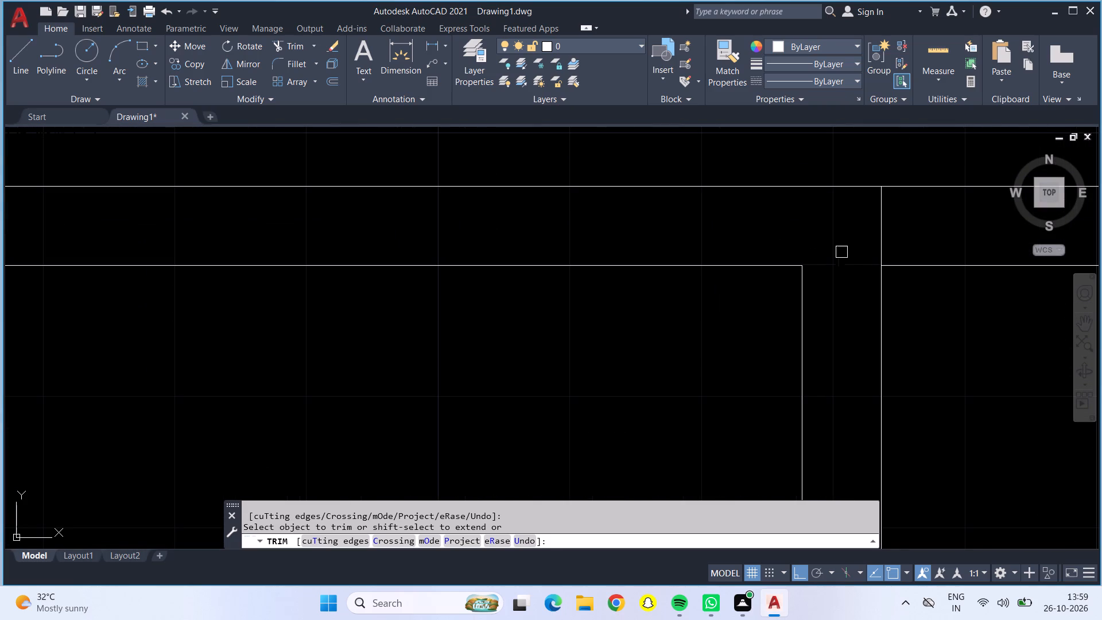
click(882, 232)
scroll(878, 234, down, 3)
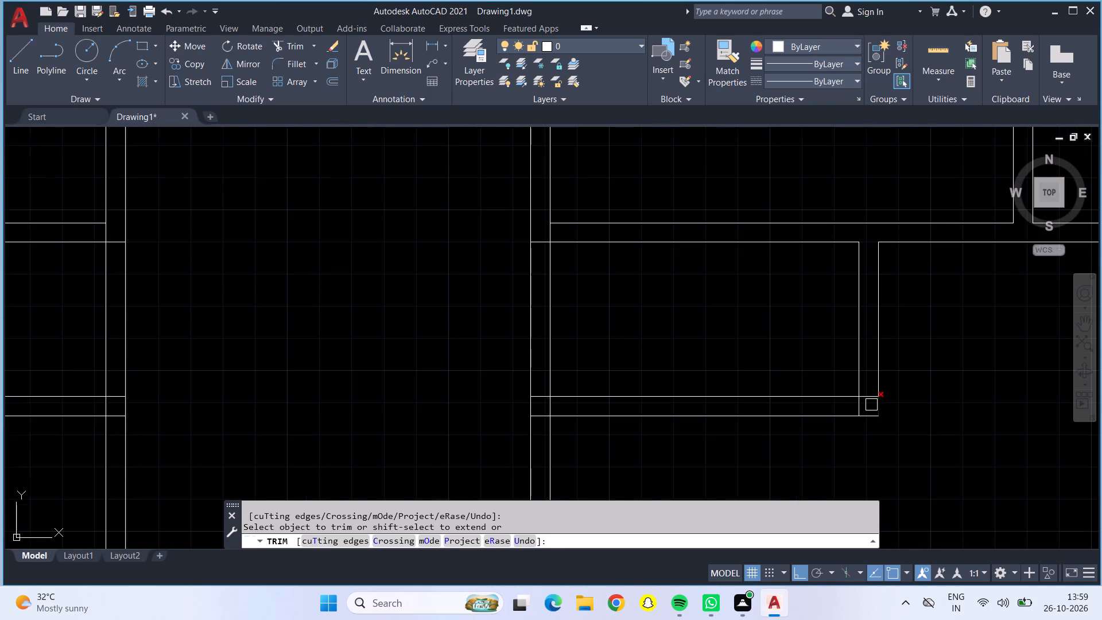
scroll(871, 405, up, 3)
drag(851, 327, 809, 433)
scroll(809, 433, down, 3)
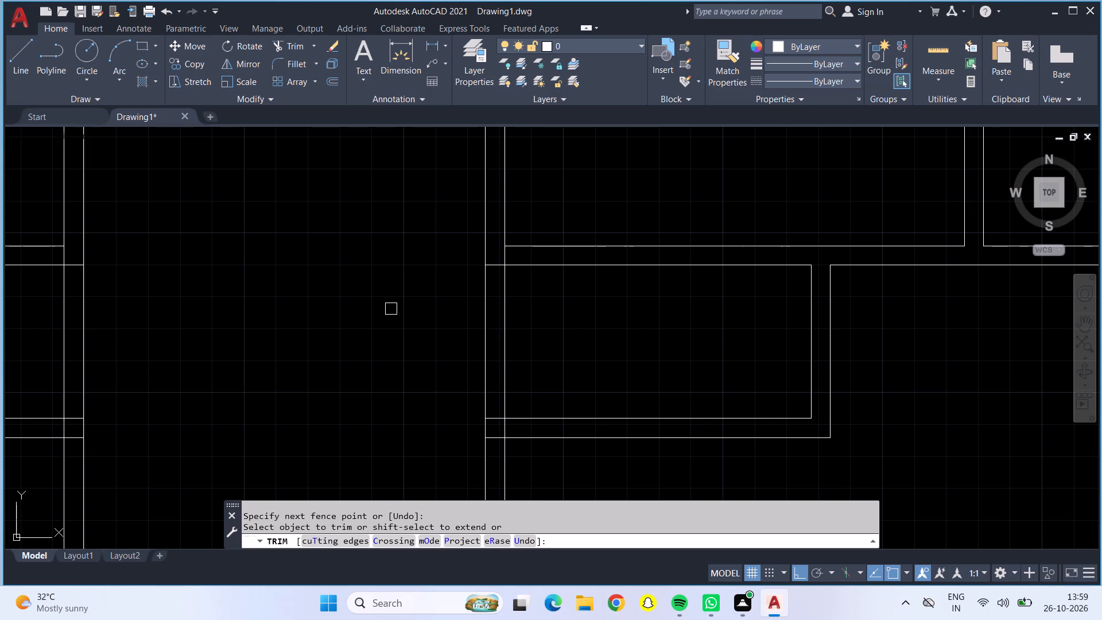
Trim the overlapping lines where the right small room's upper and lower walls meet the passage's right wall.
scroll(487, 273, up, 2)
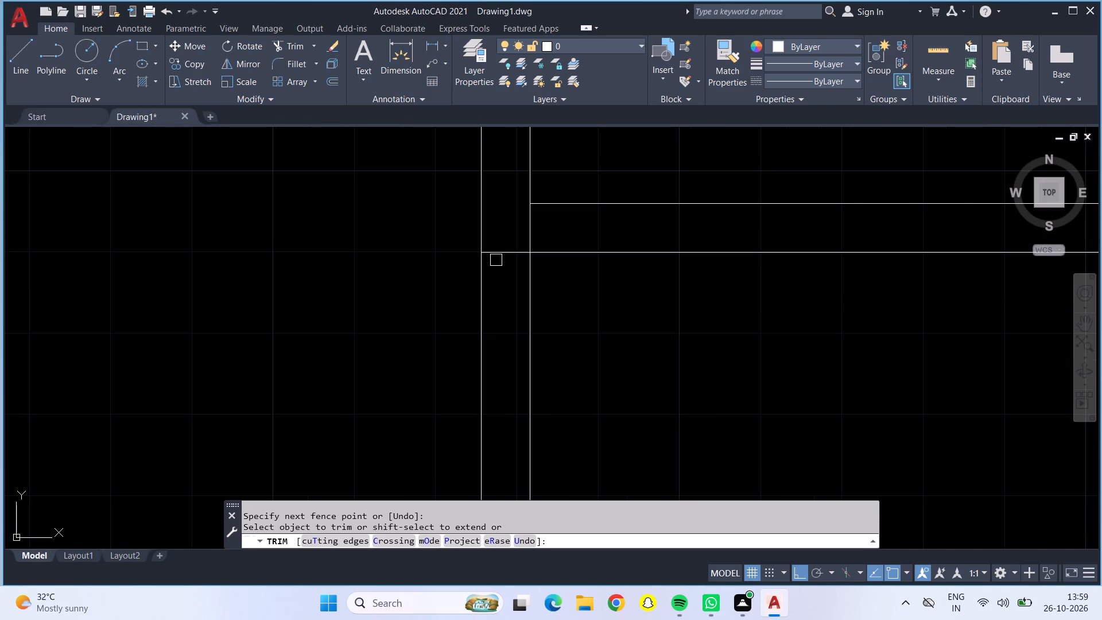
click(499, 253)
click(527, 233)
scroll(527, 234, down, 3)
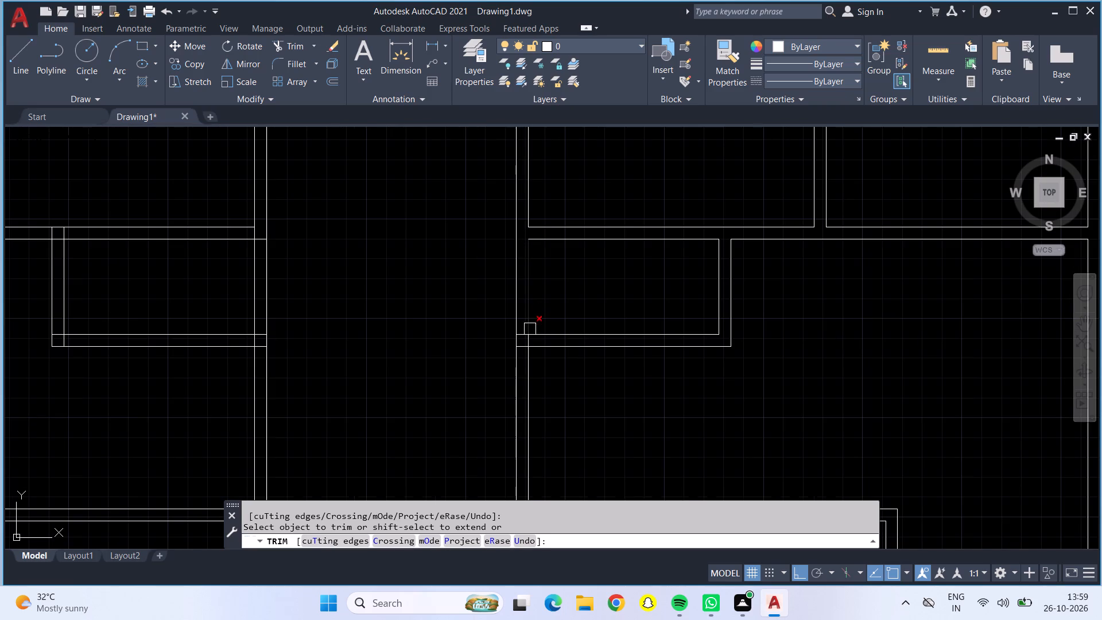
scroll(523, 345, up, 3)
drag(514, 271, 539, 340)
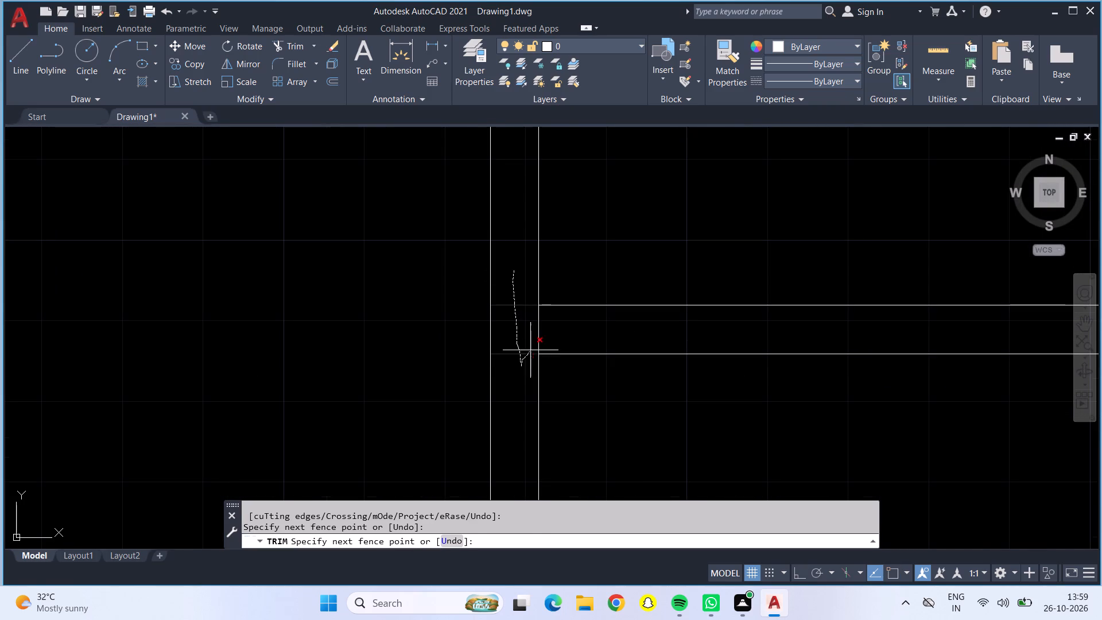
drag(539, 340, 552, 332)
scroll(550, 332, down, 4)
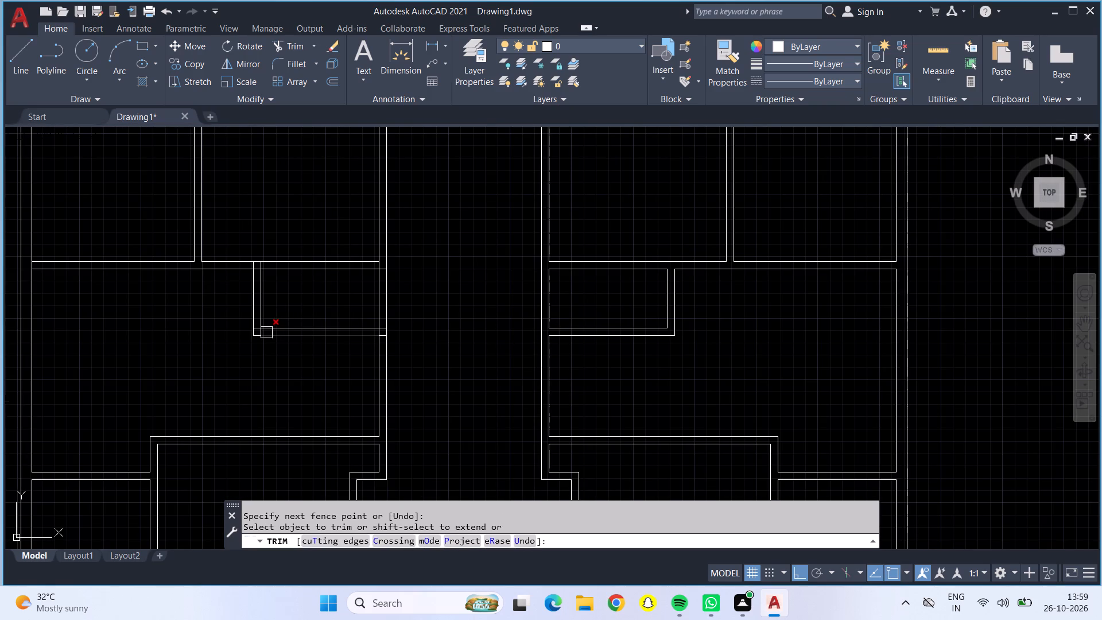
Trim the overlapping lines at the left small room's lower outer corner and where its lower wall meets the passage's left wall.
scroll(262, 332, up, 4)
drag(221, 290, 267, 334)
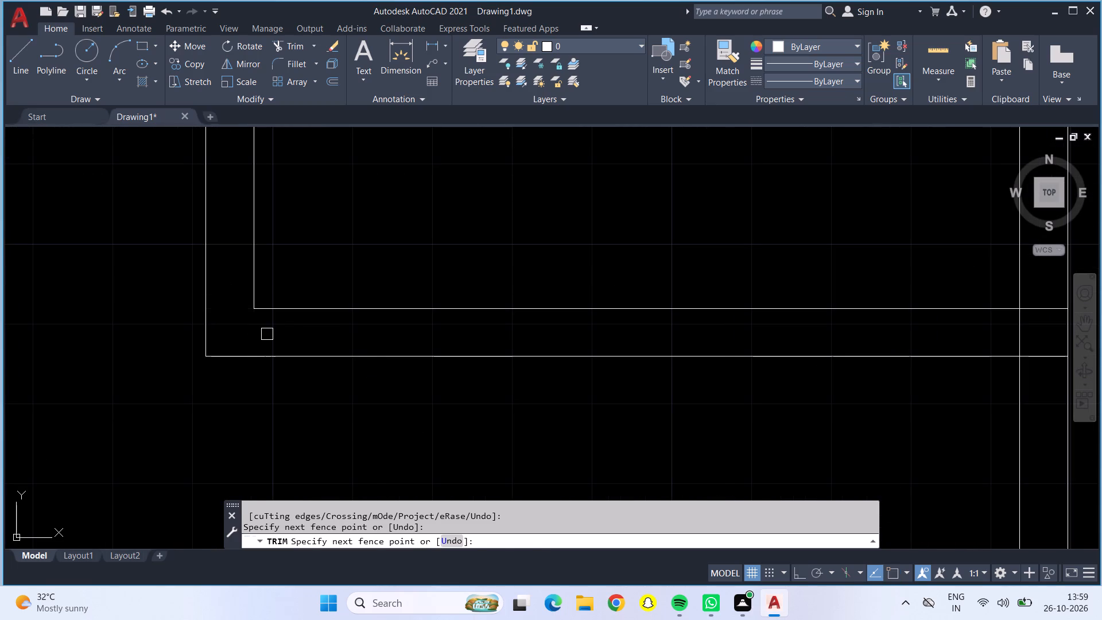
scroll(282, 334, down, 1)
scroll(736, 330, up, 2)
drag(736, 330, 799, 383)
scroll(790, 383, down, 4)
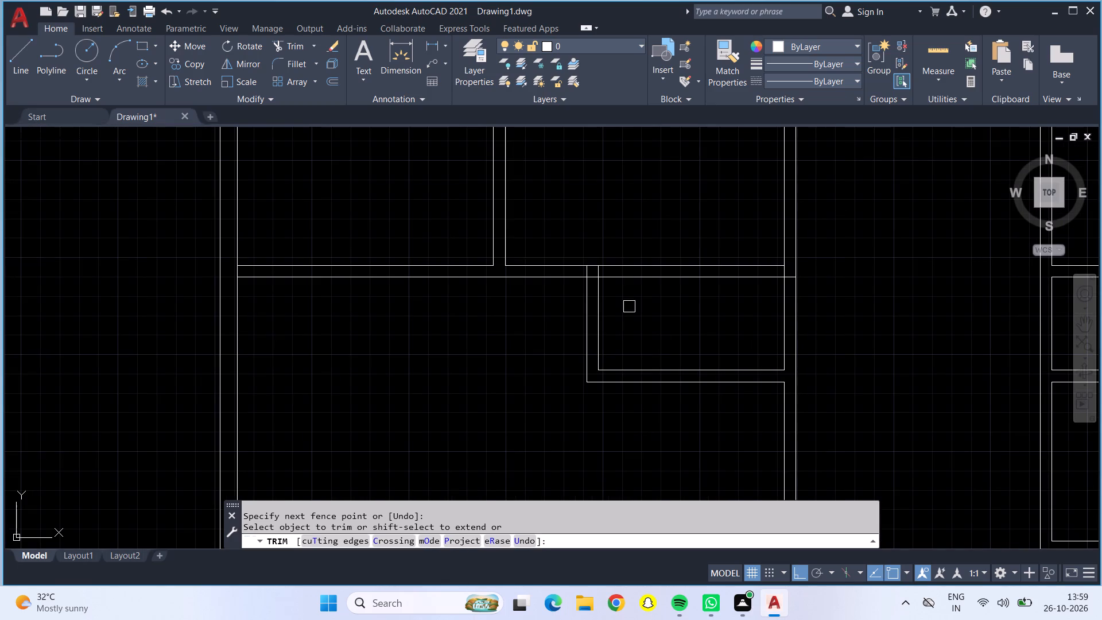
Trim the overlapping lines along the partition above the left small room, at its outer side wall and at the passage's left wall.
scroll(592, 270, up, 4)
drag(530, 277, 616, 315)
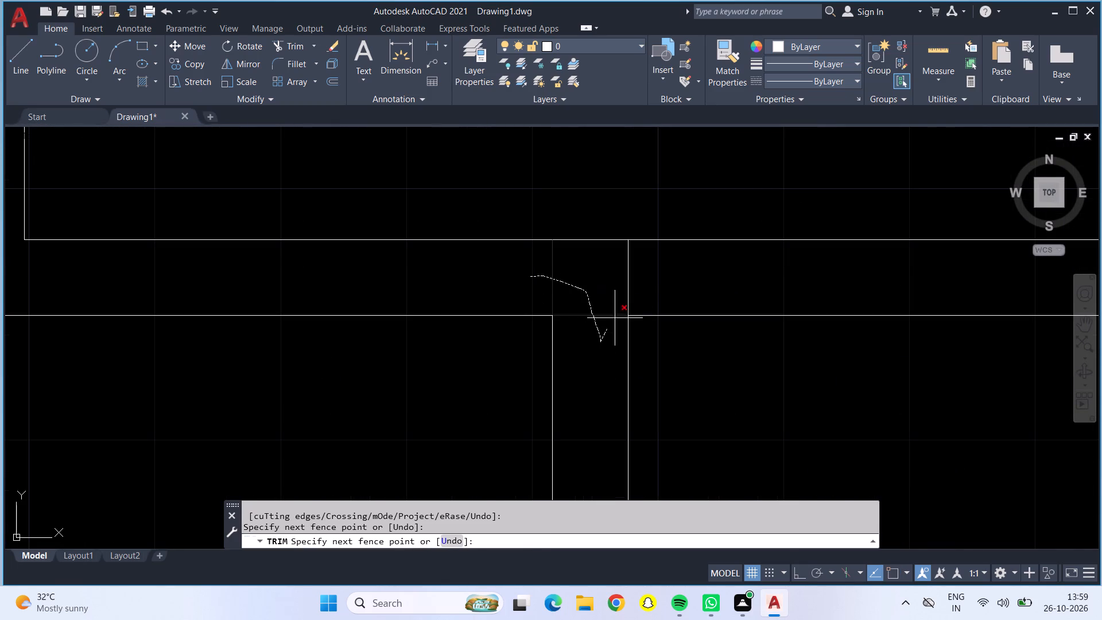
drag(616, 315, 645, 294)
scroll(647, 305, down, 4)
middle_drag(720, 352, 536, 365)
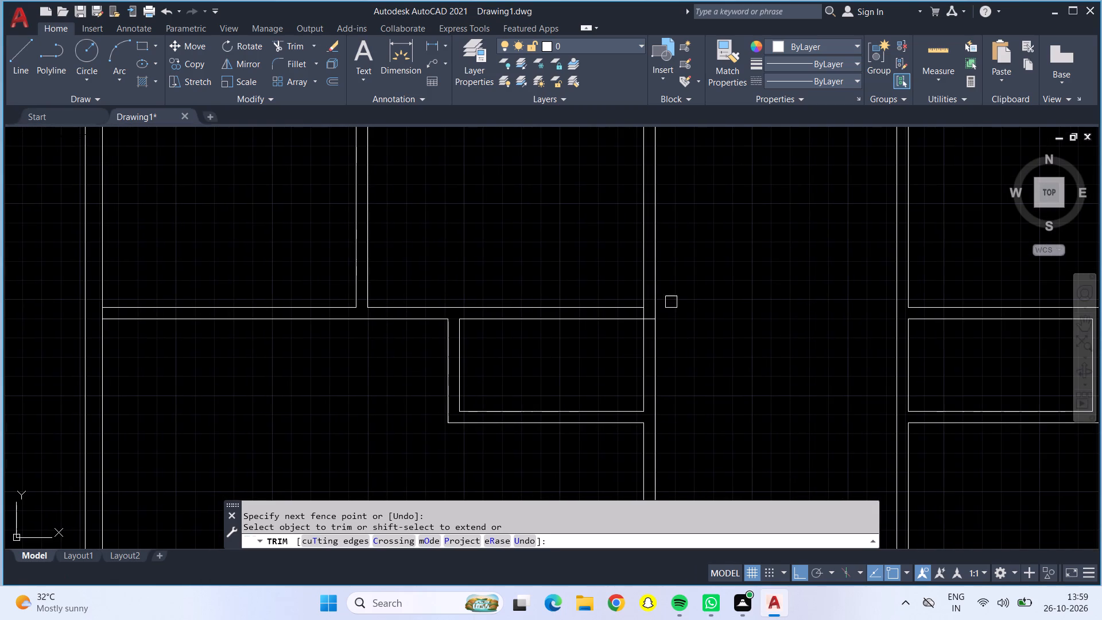
scroll(646, 317, up, 5)
click(655, 330)
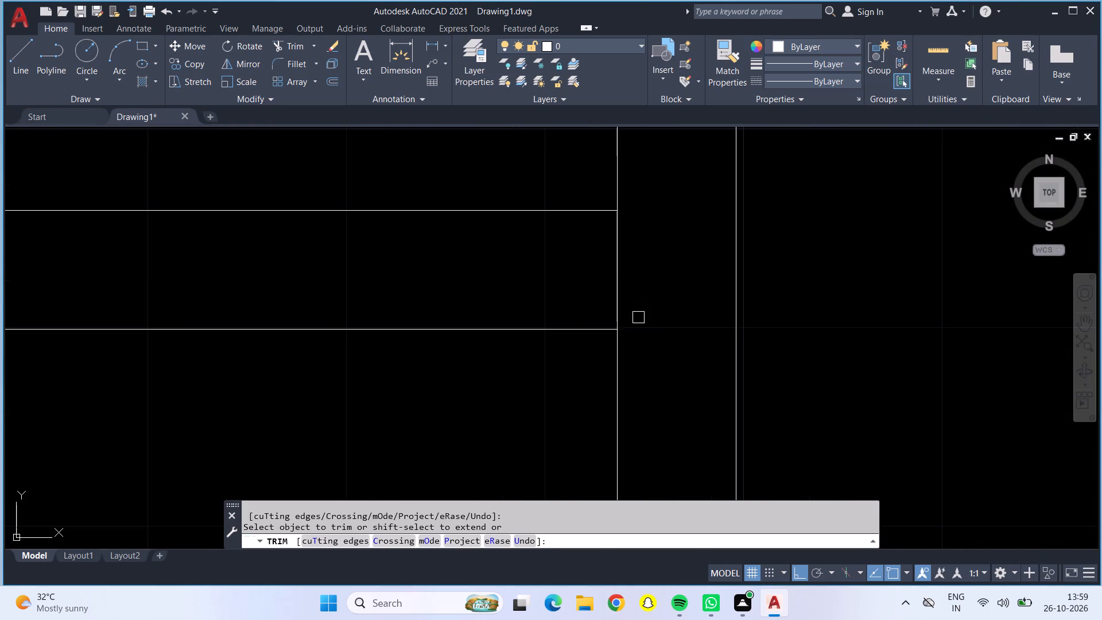
click(614, 294)
scroll(612, 293, down, 5)
scroll(591, 347, down, 3)
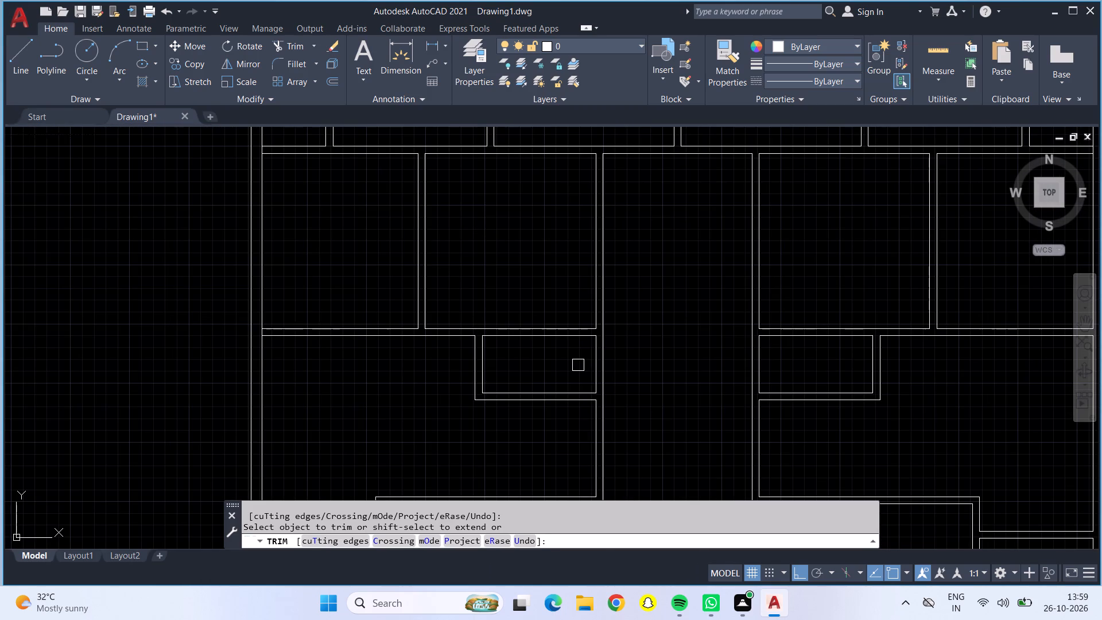
middle_drag(578, 365, 544, 275)
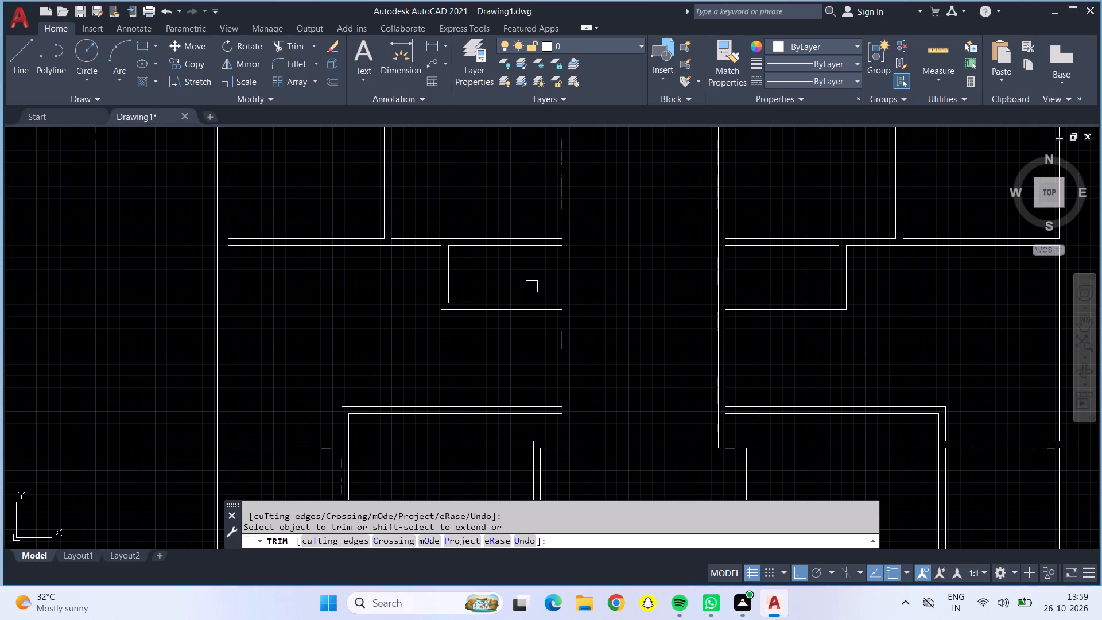
Measure the room around the left small room and the passage with the quick measure.
click(944, 47)
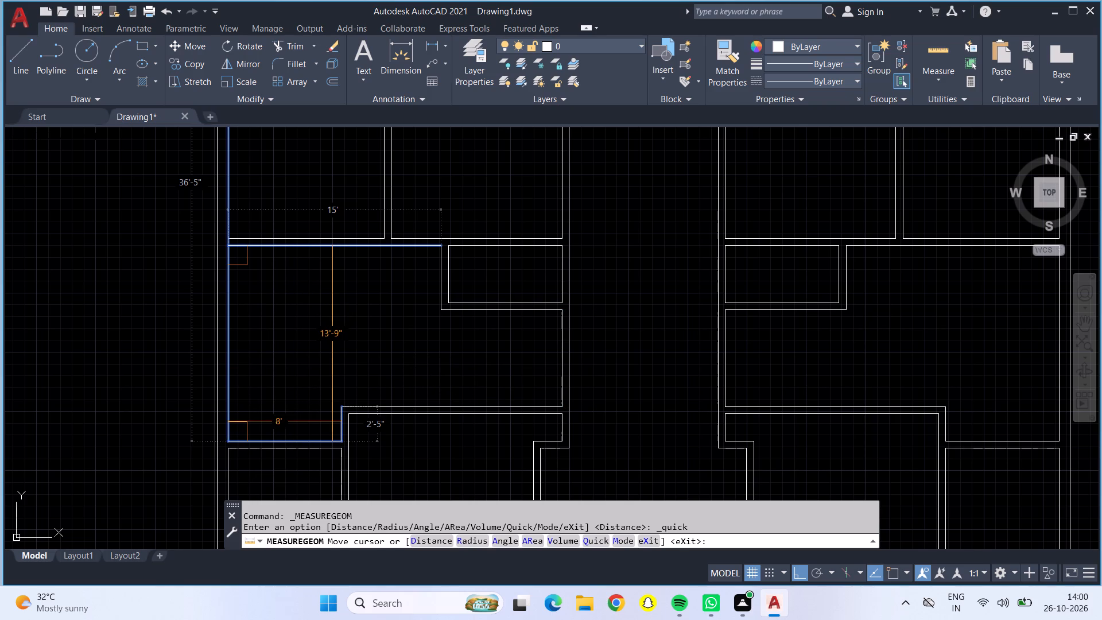
scroll(346, 396, down, 2)
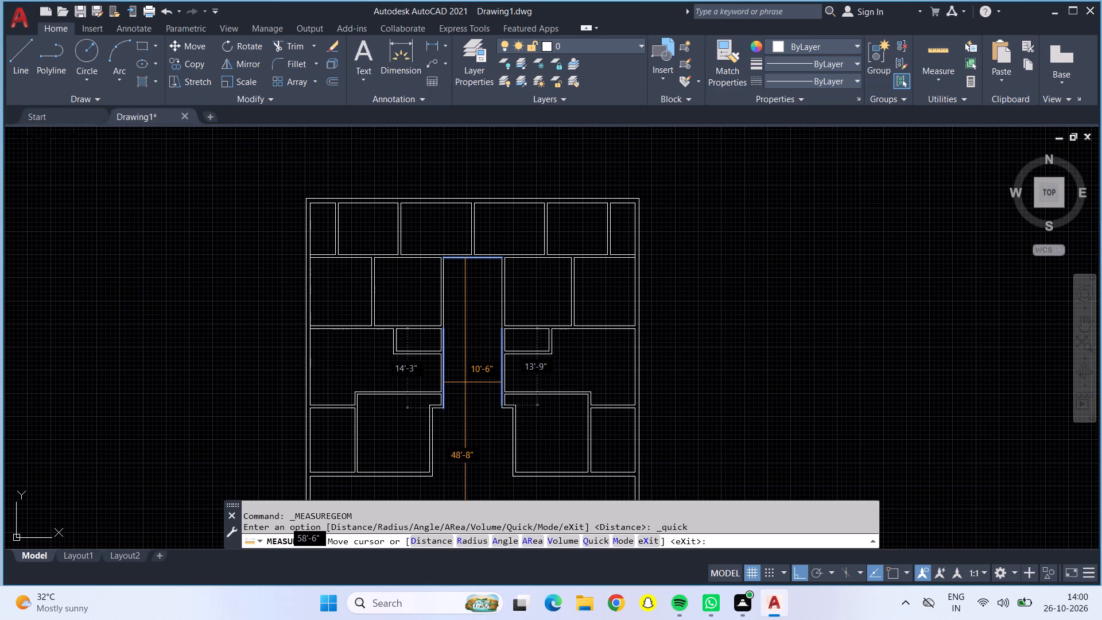
middle_drag(479, 382, 472, 317)
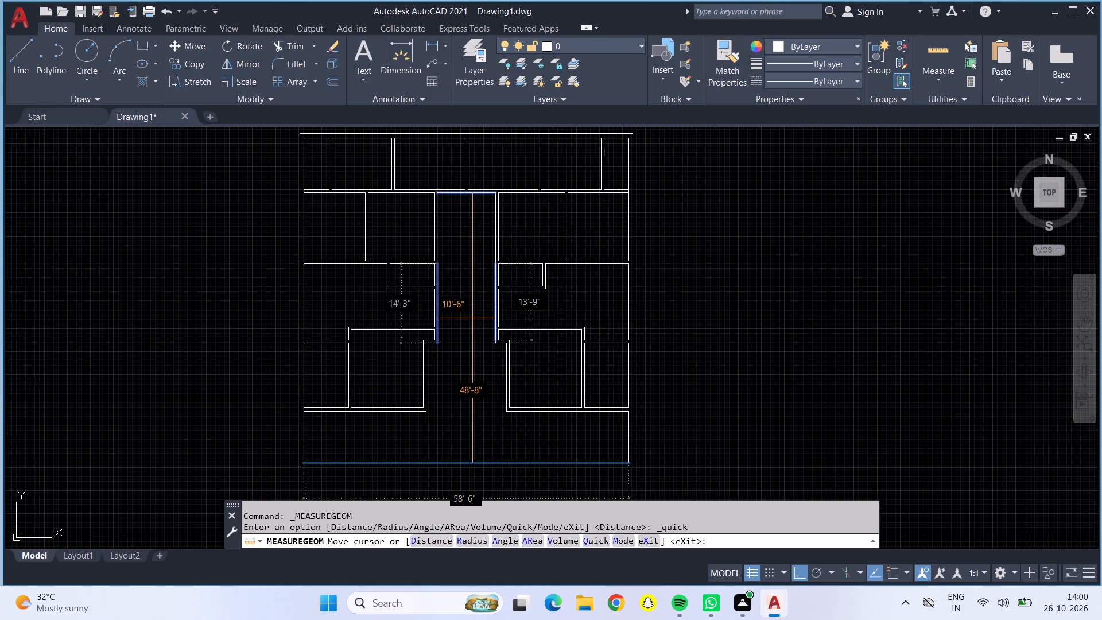
key(Escape)
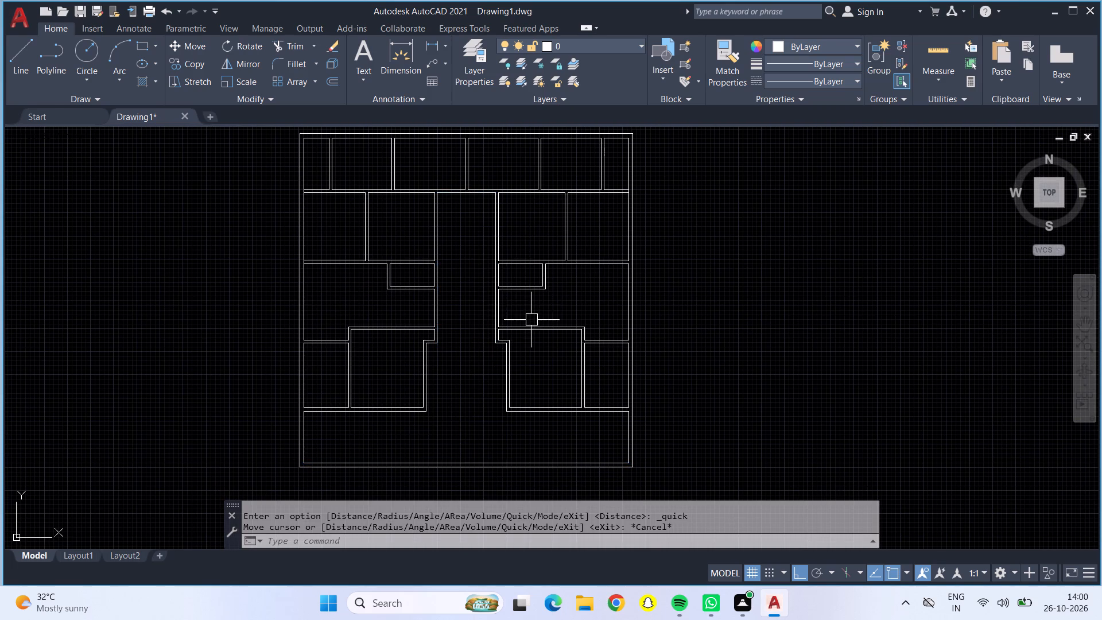
Draw the first door jamb line across the lower wall of the top-left corner room, 6" in from the room's lower right corner.
scroll(531, 320, up, 2)
middle_drag(529, 300, 573, 382)
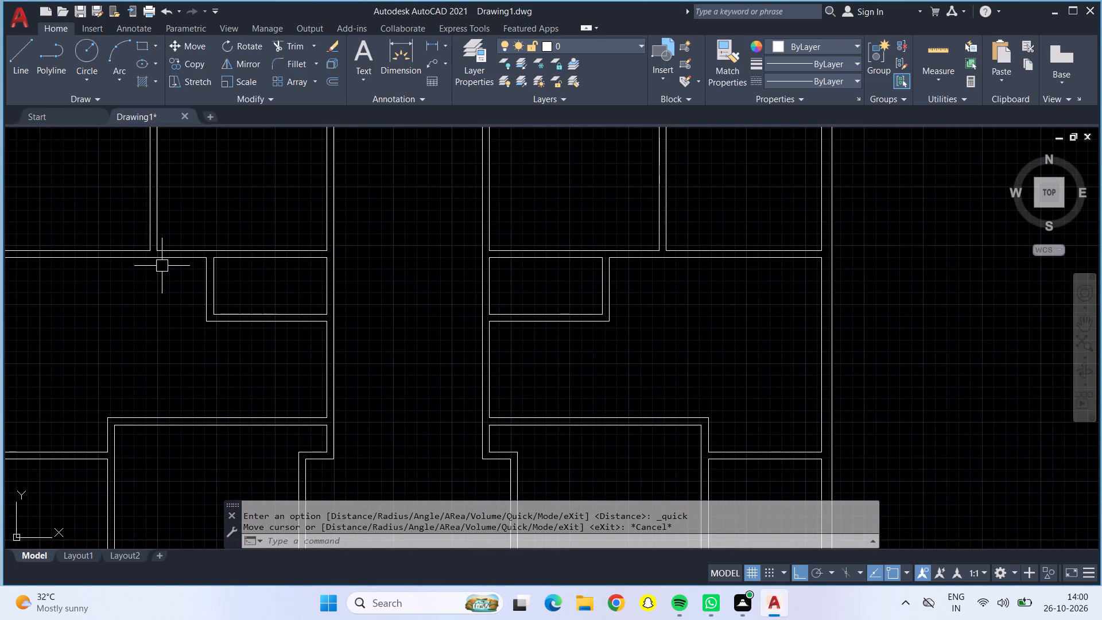
click(26, 71)
scroll(180, 242, down, 1)
middle_drag(218, 215, 292, 268)
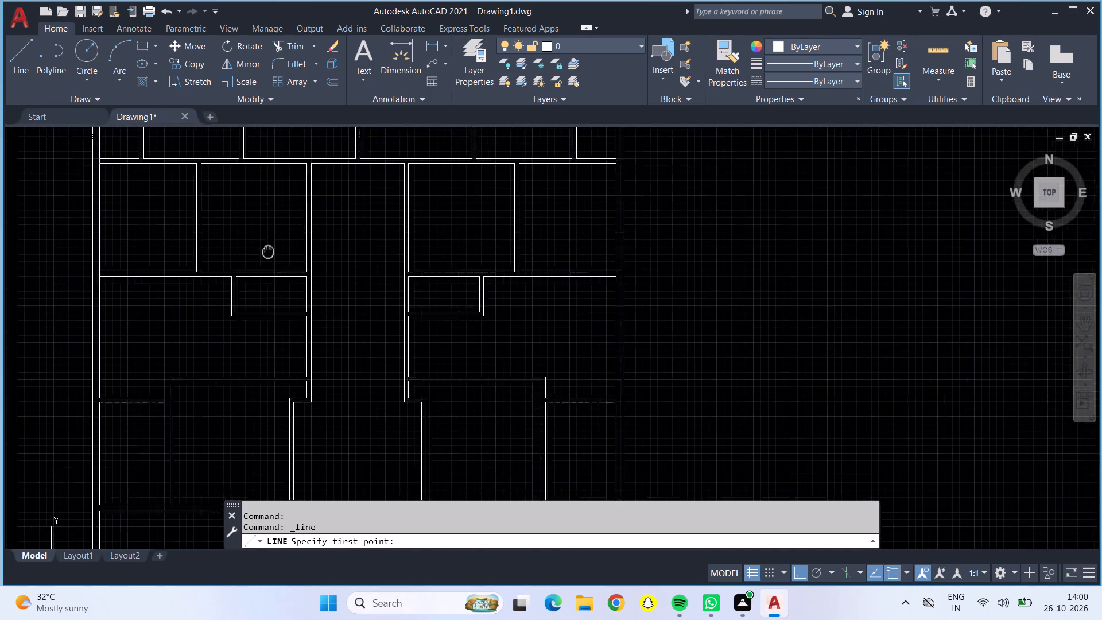
middle_drag(292, 268, 490, 317)
scroll(355, 235, up, 3)
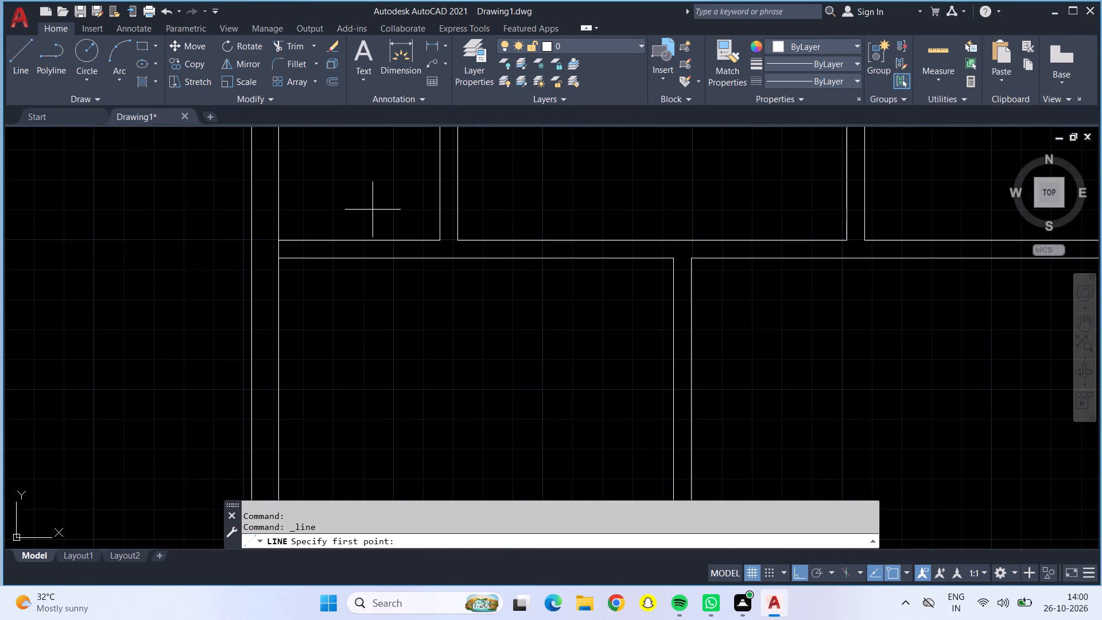
middle_drag(374, 207, 482, 318)
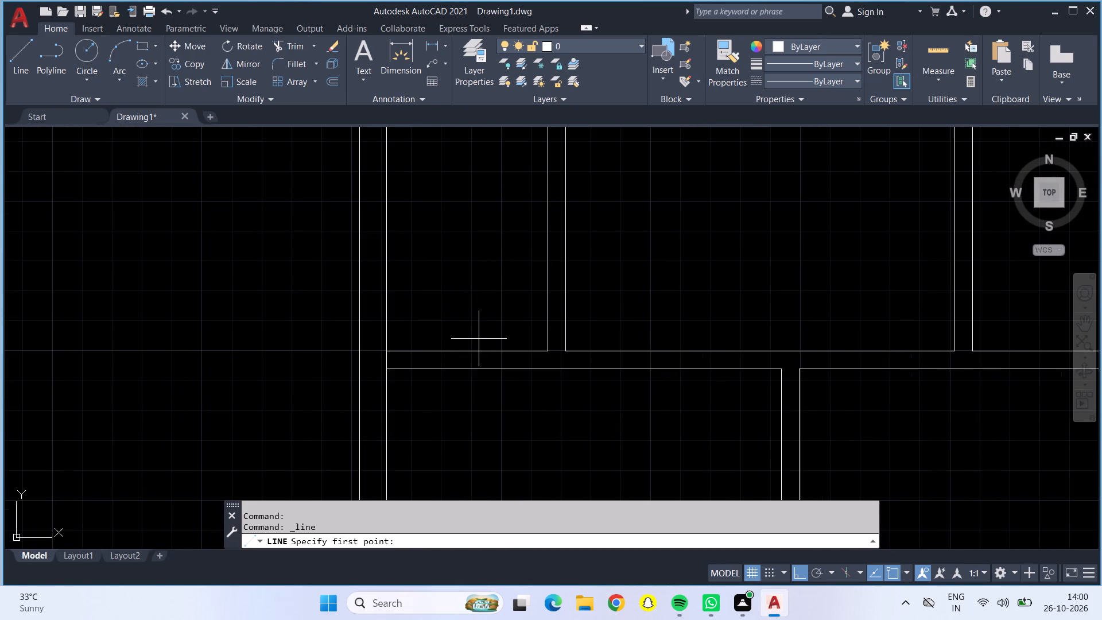
scroll(524, 351, up, 3)
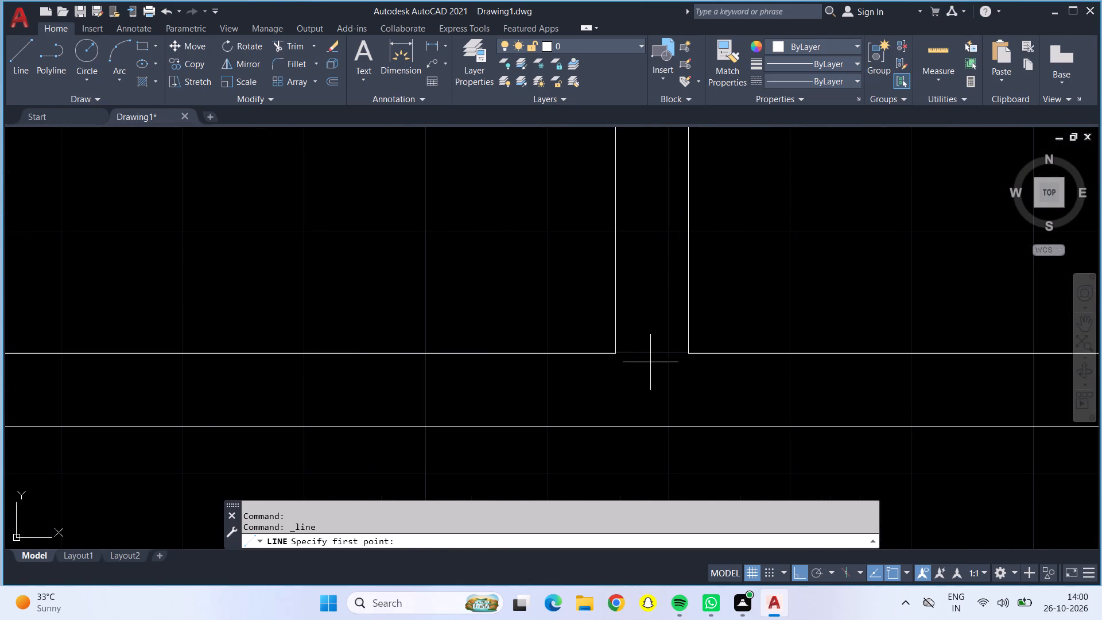
click(612, 353)
text(6")
key(Return)
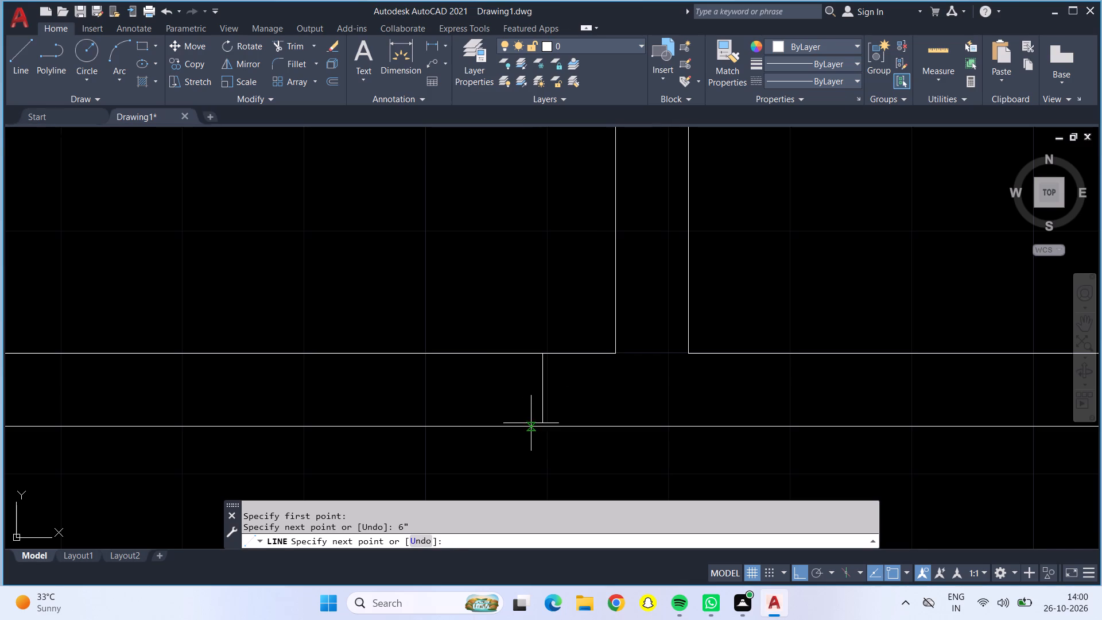
drag(546, 424, 539, 425)
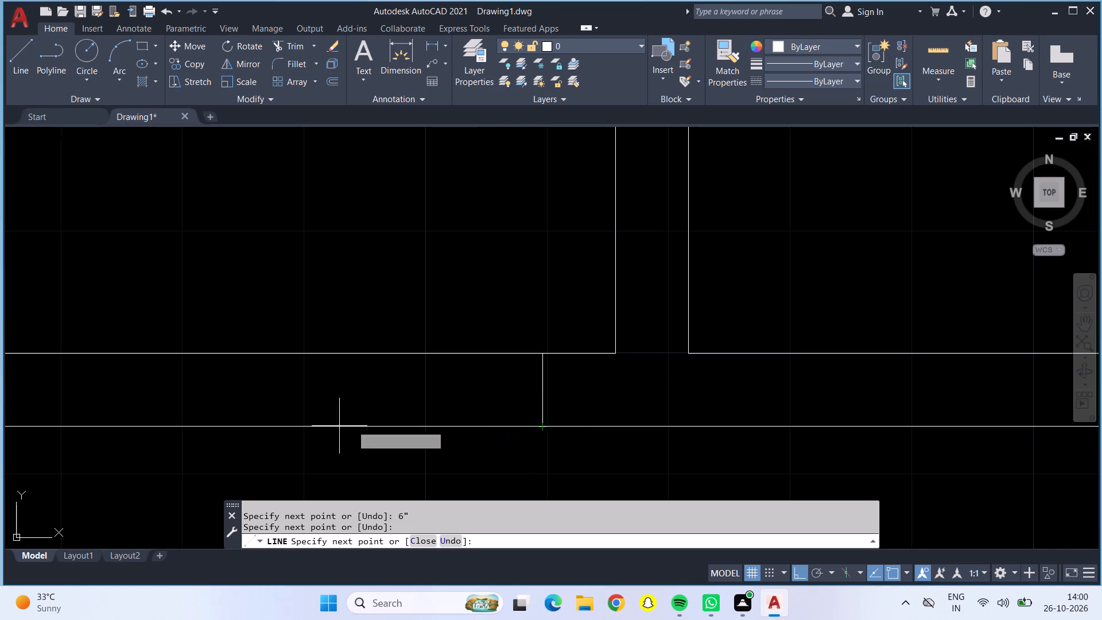
Continue the line 2'5" left along the wall's lower face and up across the wall as the second door jamb.
text(2'5")
key(Return)
scroll(119, 467, down, 2)
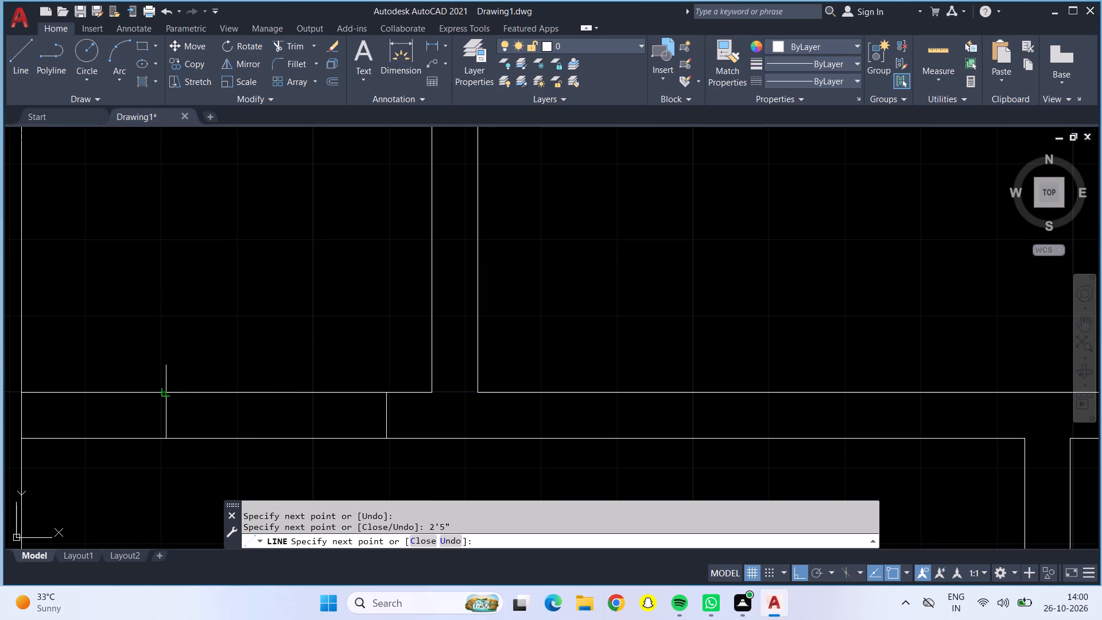
click(168, 393)
Draw the open door leaf as a 2'5" line going up into the room from the top of the first jamb.
click(387, 391)
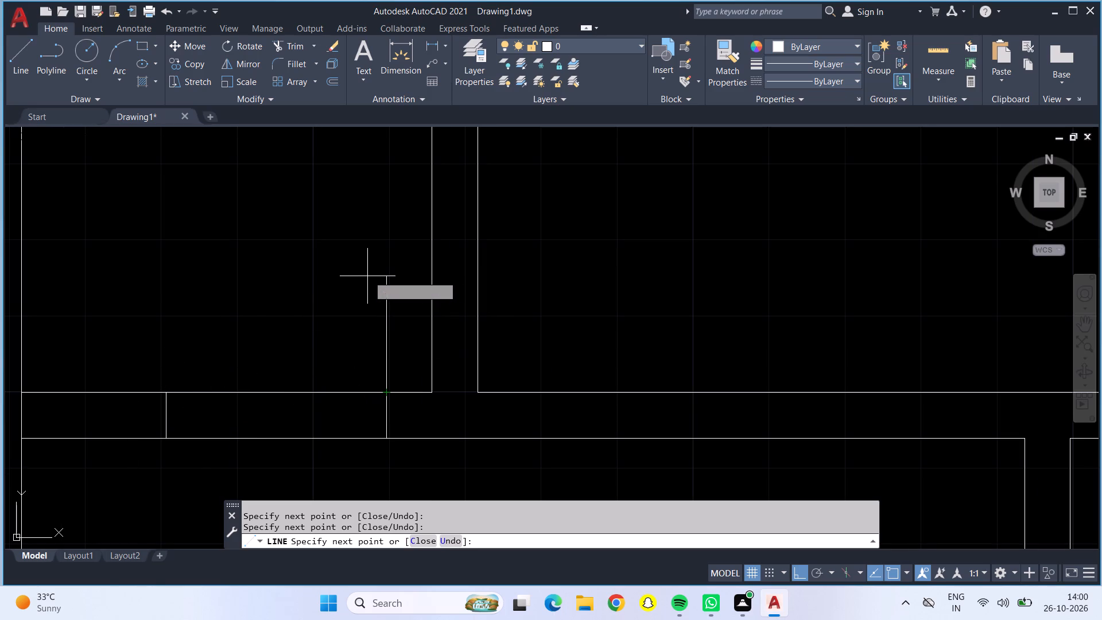
text(2'5")
key(Return)
key(Return)
scroll(362, 276, down, 2)
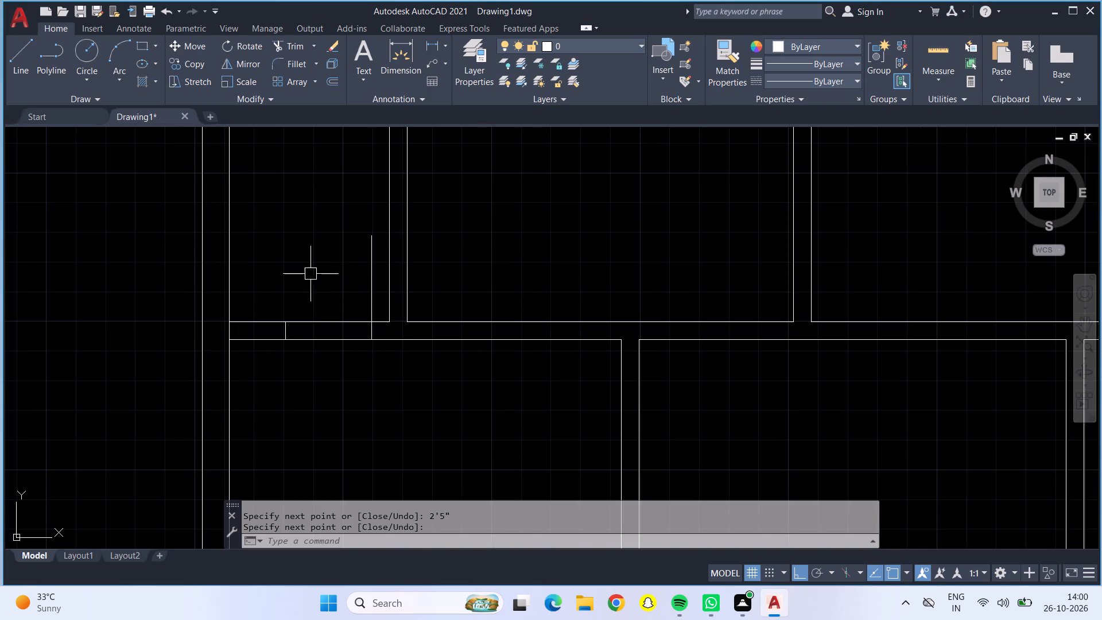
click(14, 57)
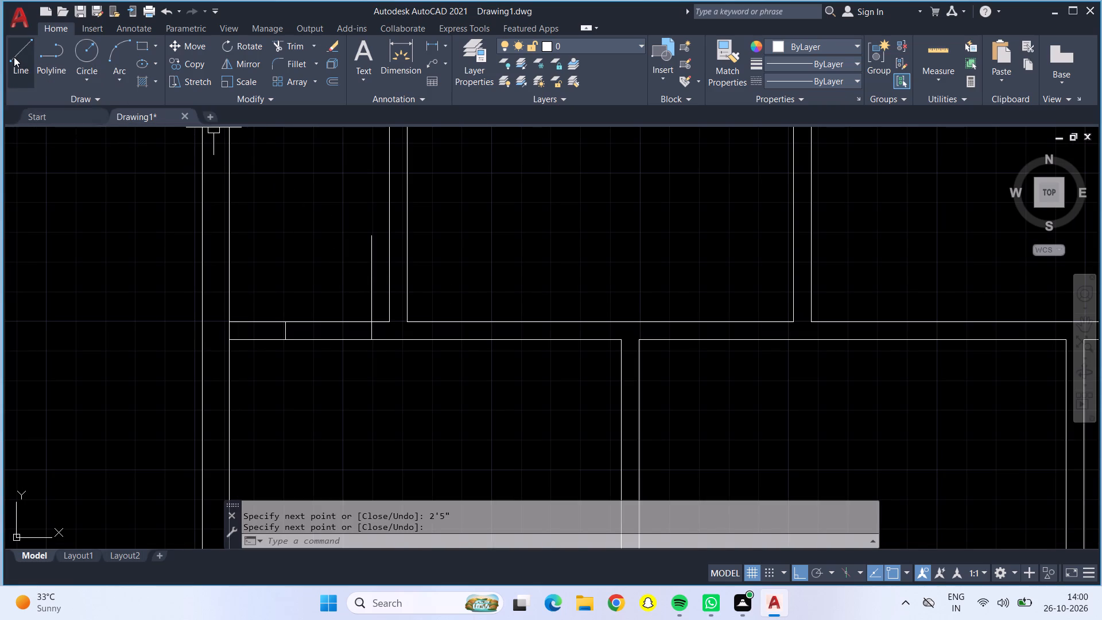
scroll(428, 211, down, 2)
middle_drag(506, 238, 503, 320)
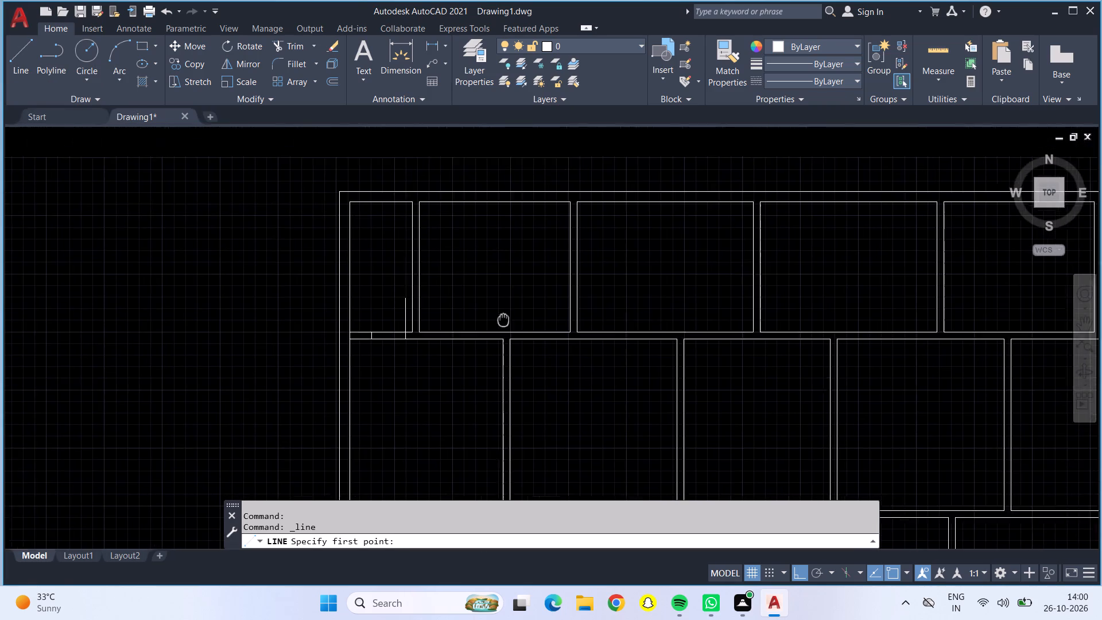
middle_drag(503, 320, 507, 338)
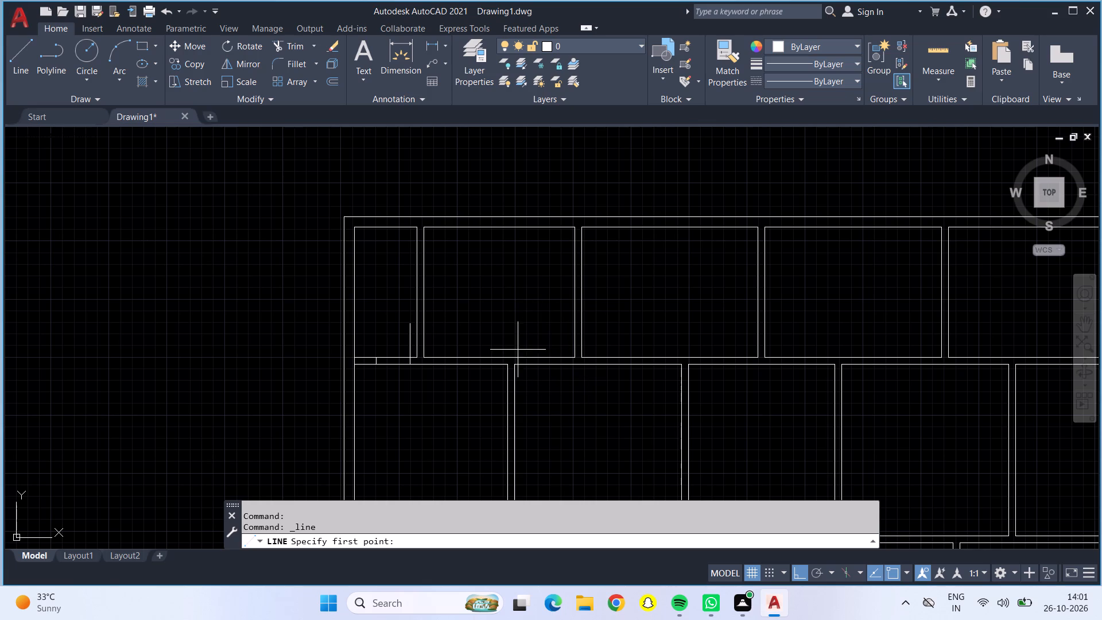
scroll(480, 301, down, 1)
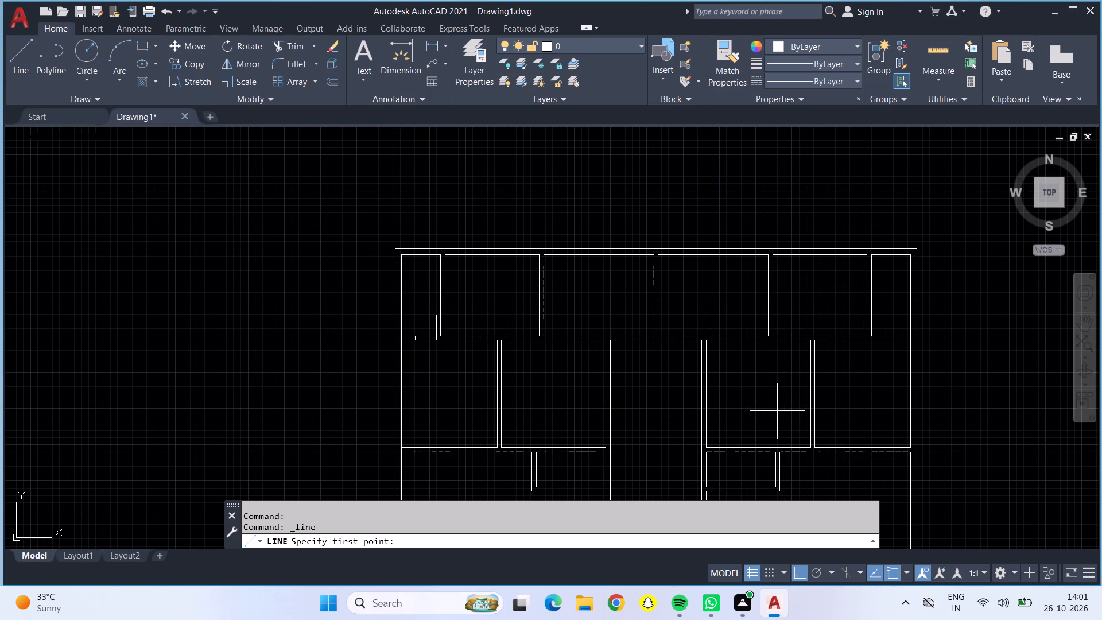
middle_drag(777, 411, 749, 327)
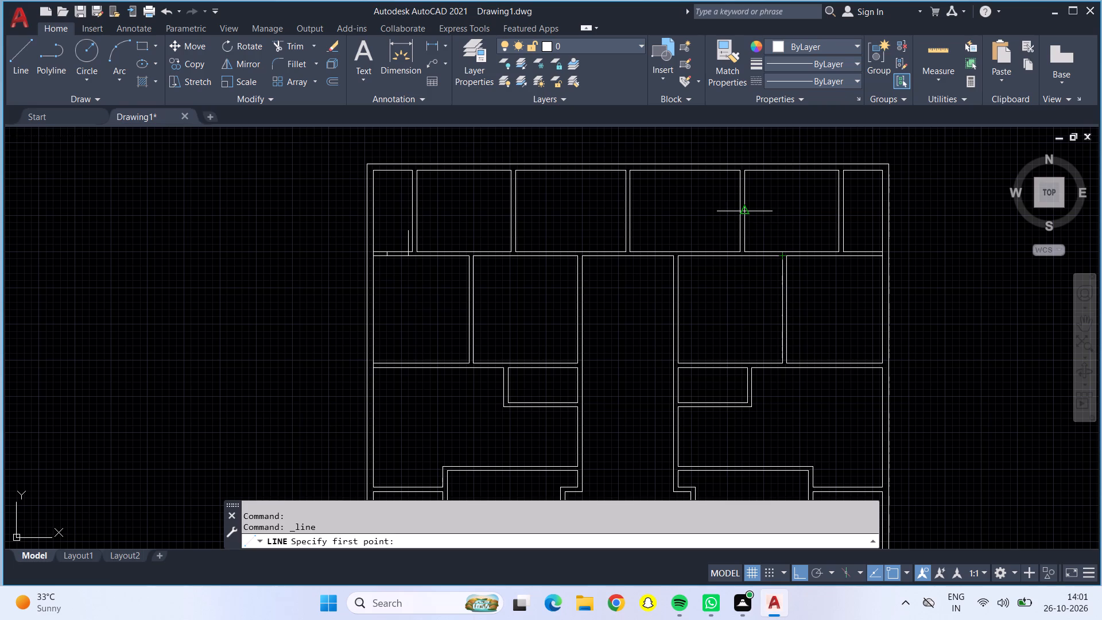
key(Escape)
Measure the width and height of the second room from the right in the top row.
click(942, 41)
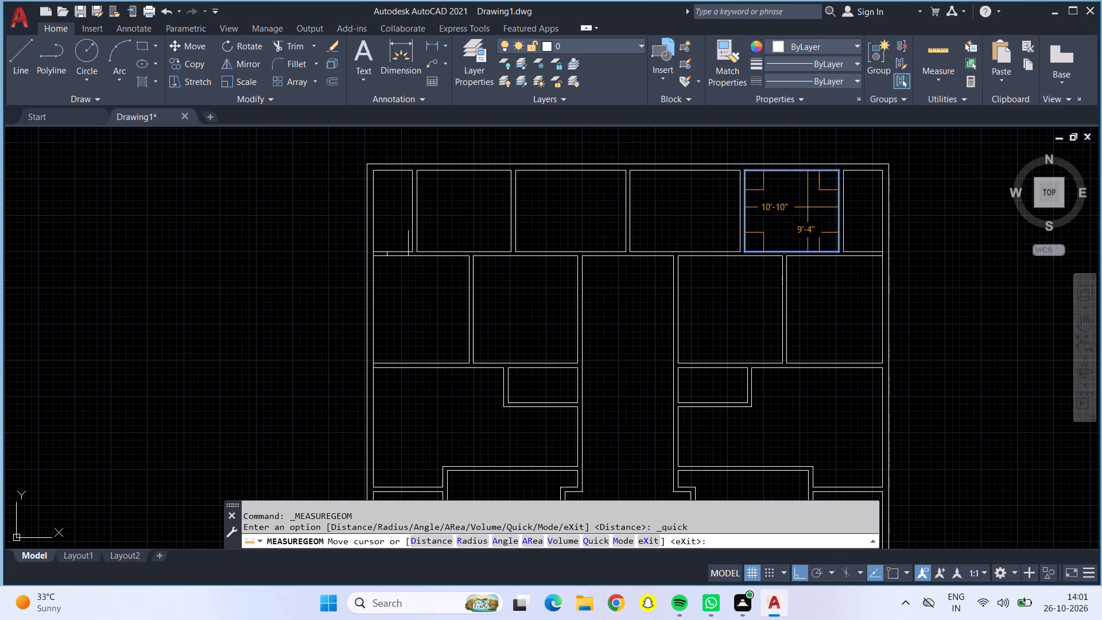
scroll(794, 210, up, 2)
middle_drag(792, 210, 748, 261)
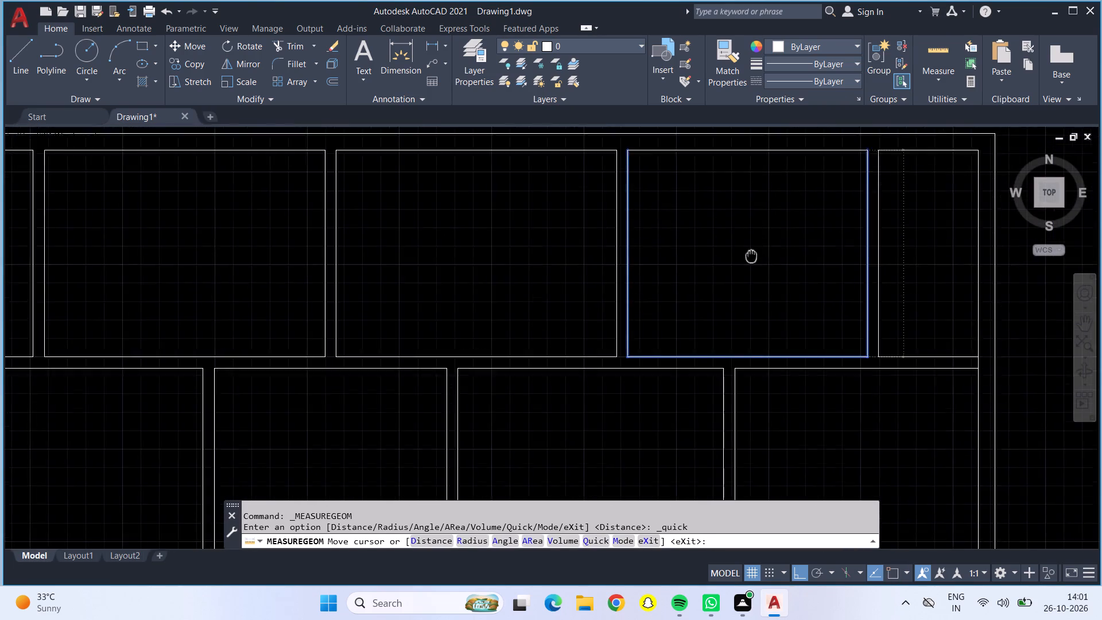
middle_drag(748, 261, 732, 279)
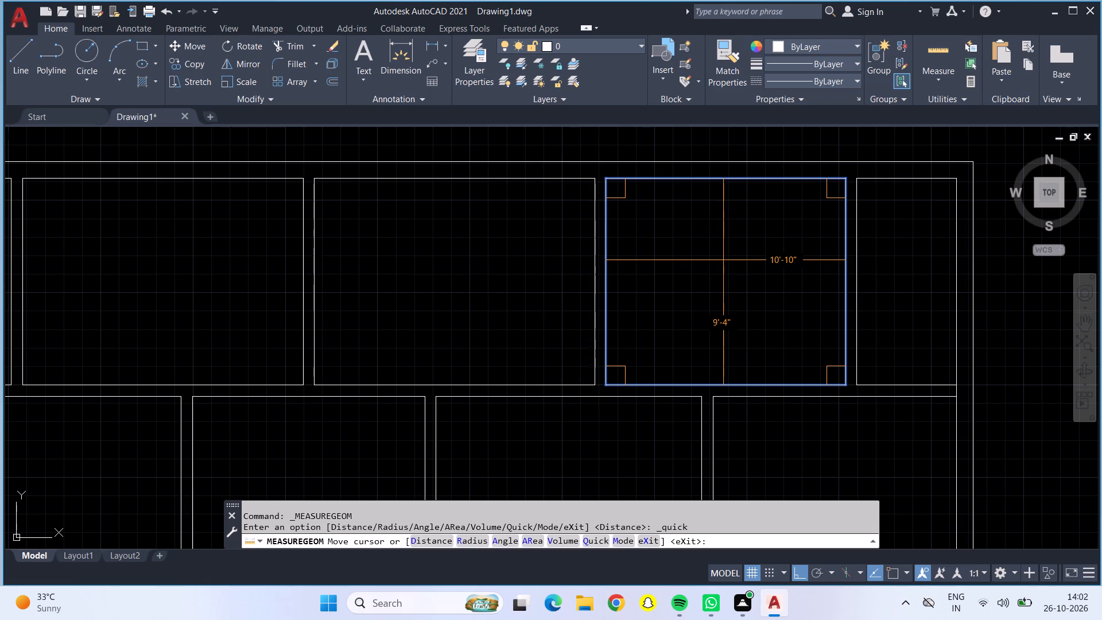
key(Escape)
key(Escape)
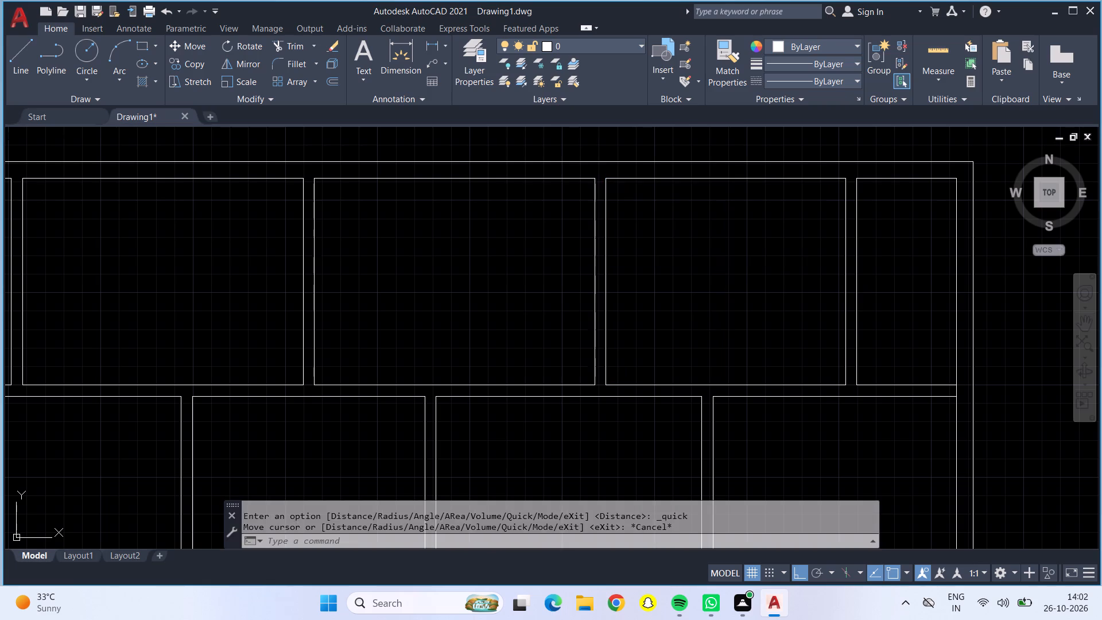
Offset the upper and lower wall lines of the top row's second room from the right by 4' into the room.
key(o)
key(Return)
text(4')
key(Return)
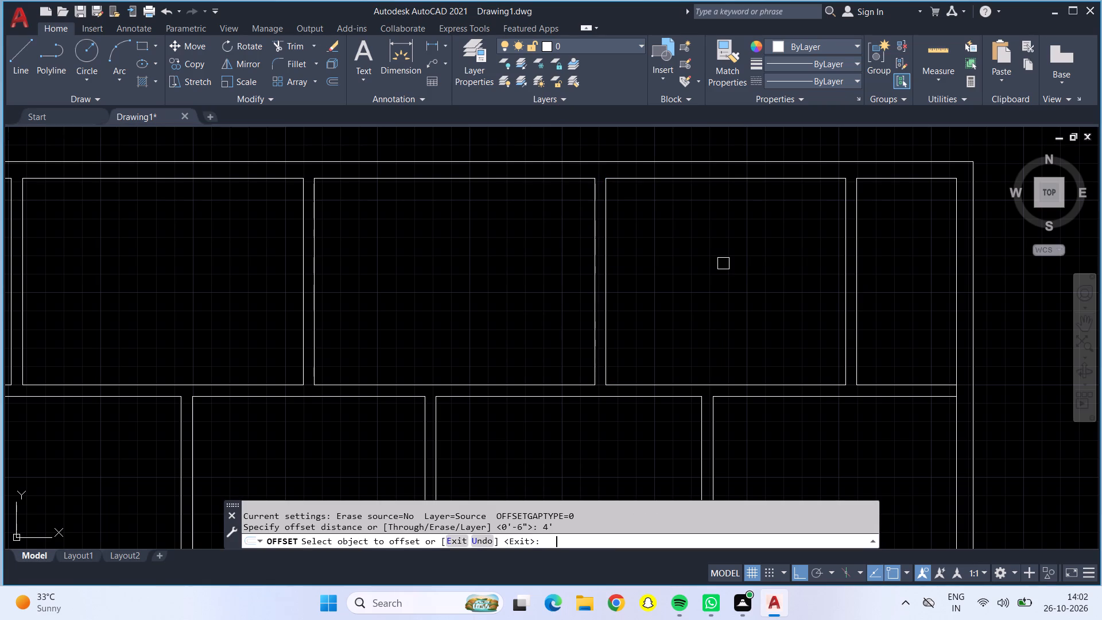
click(717, 178)
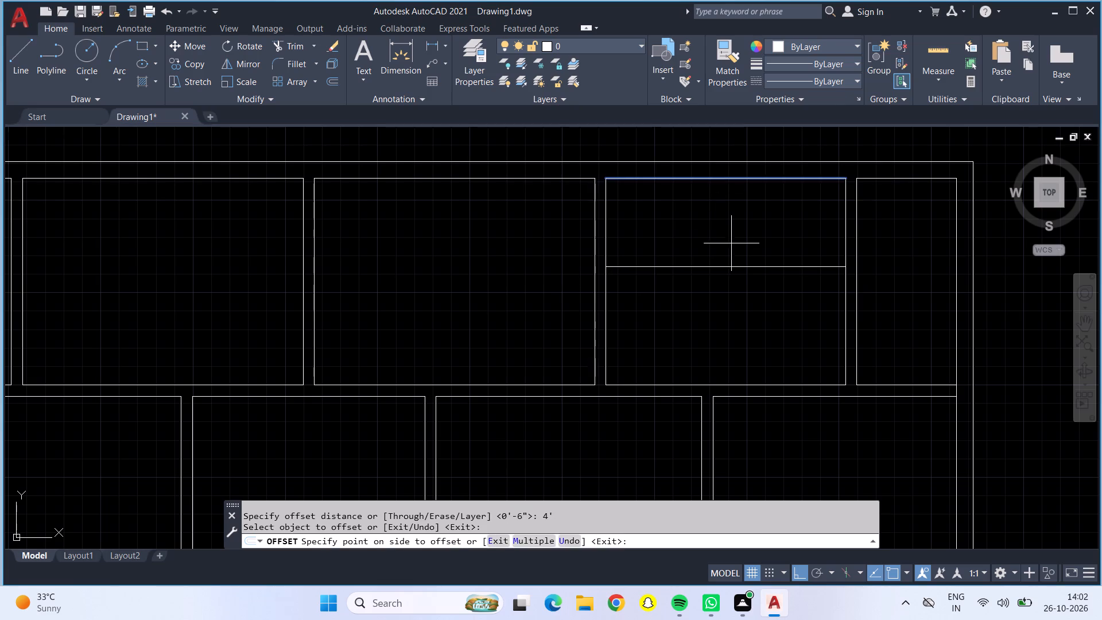
click(732, 245)
click(771, 381)
click(755, 341)
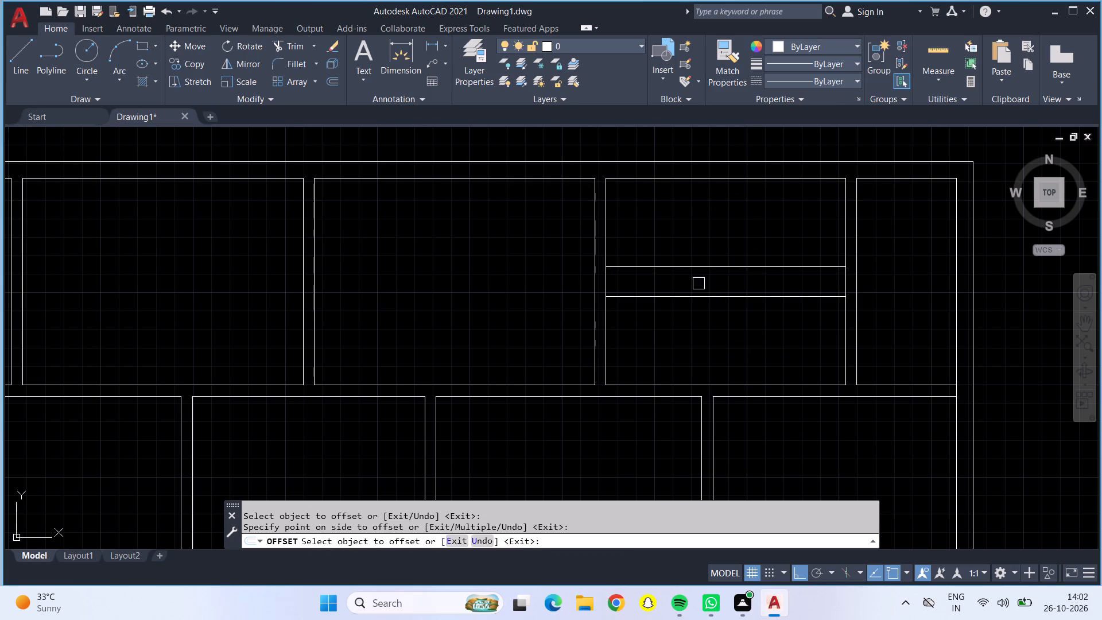
Measure the strip between the two offset lines in the top row's second room from the right.
scroll(697, 284, up, 1)
middle_drag(697, 284, 705, 323)
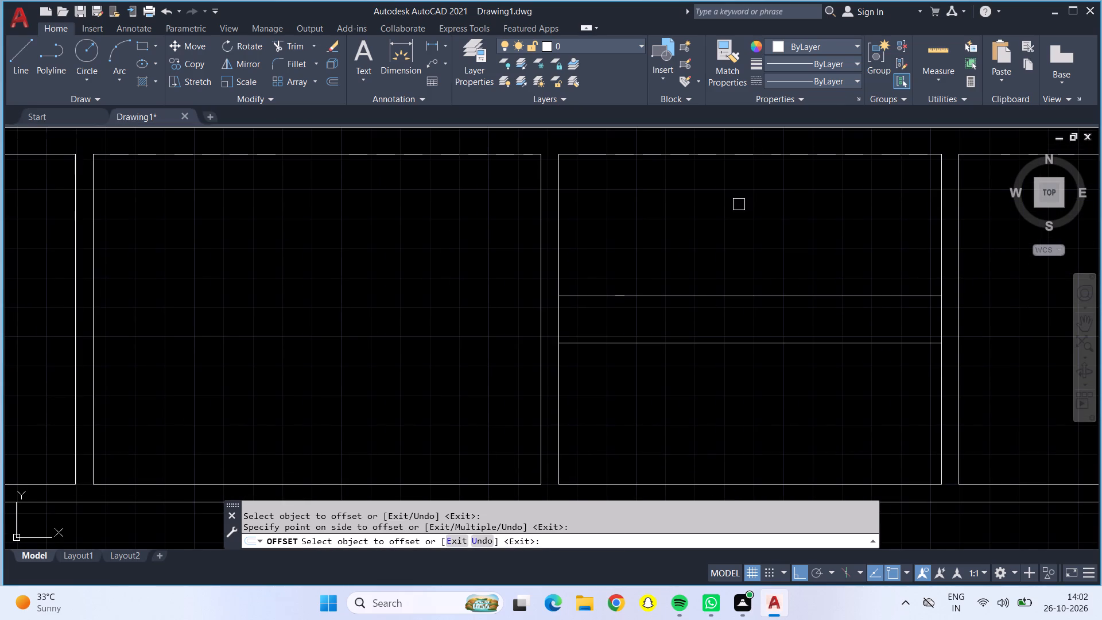
click(946, 55)
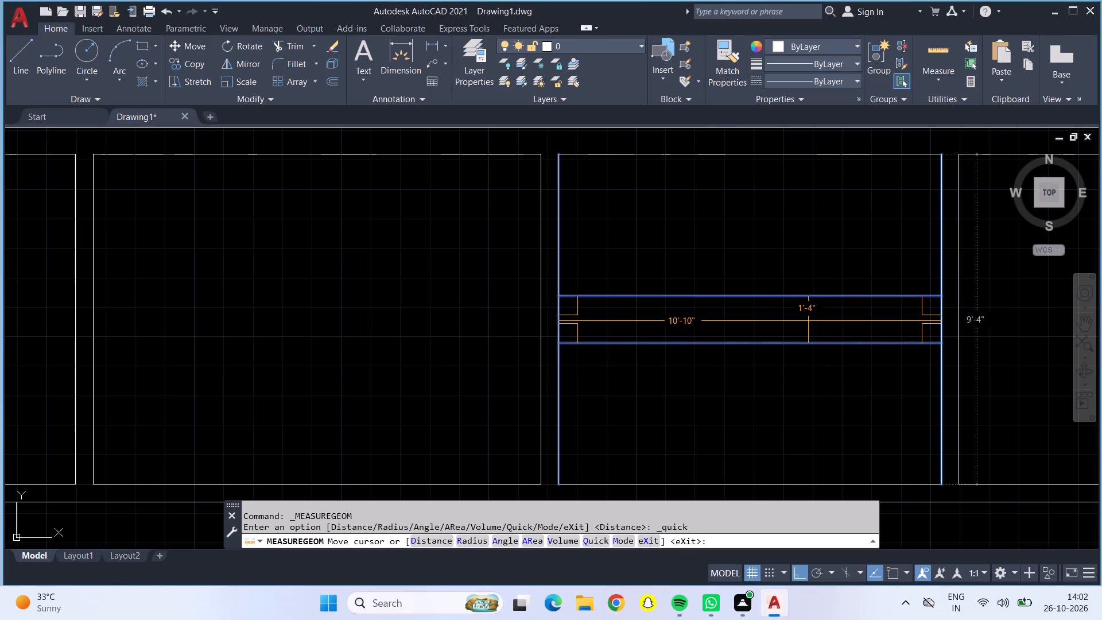
scroll(808, 321, down, 1)
middle_drag(808, 321, 802, 291)
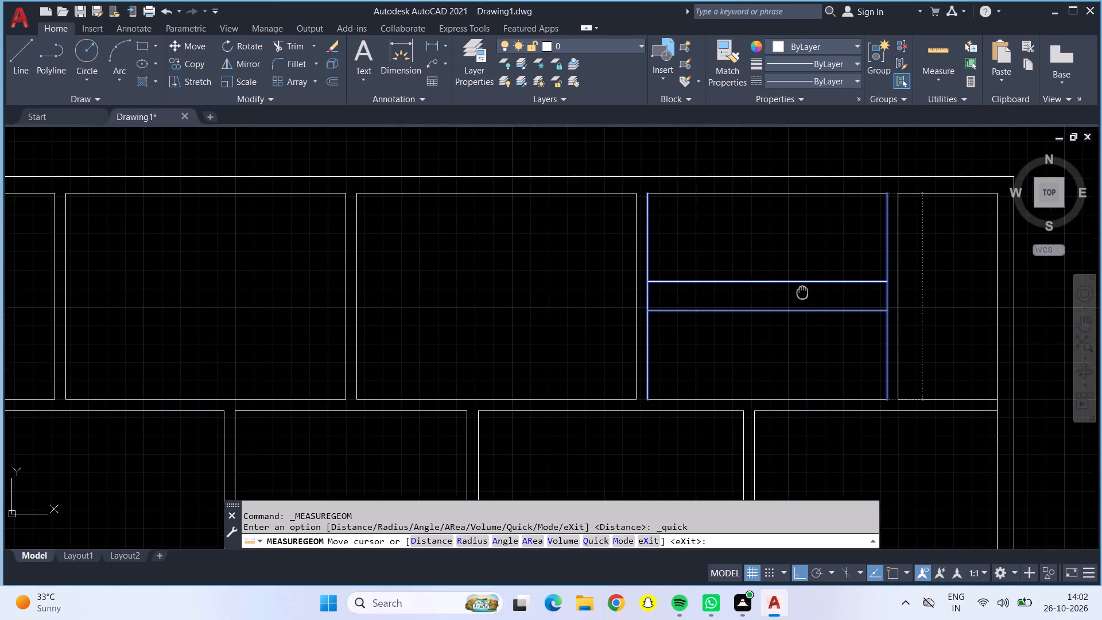
middle_drag(802, 291, 800, 286)
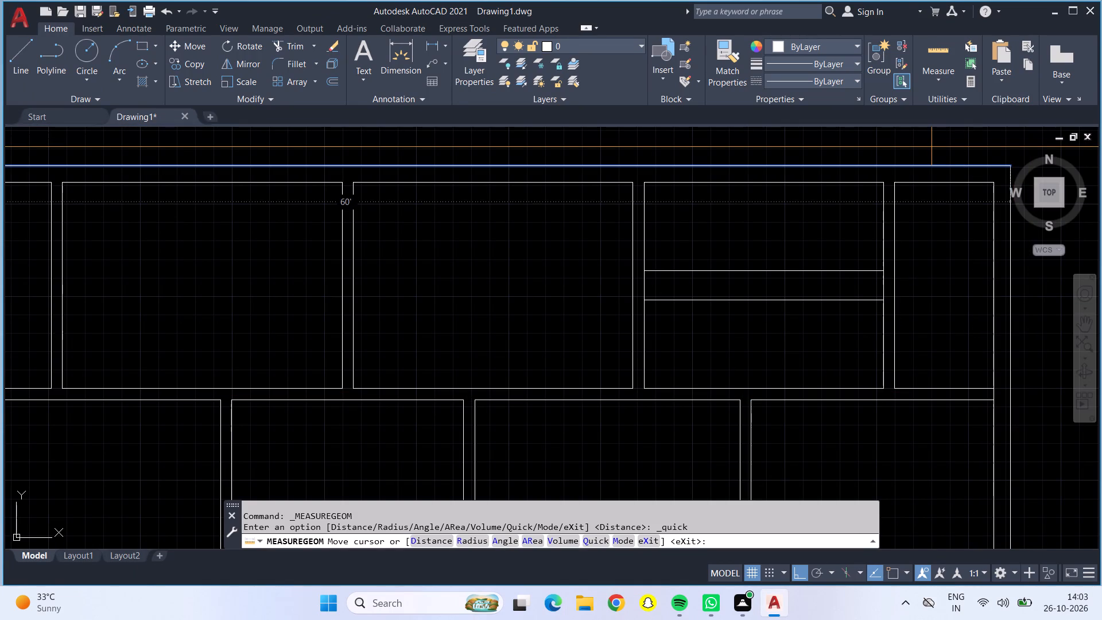
scroll(769, 293, down, 2)
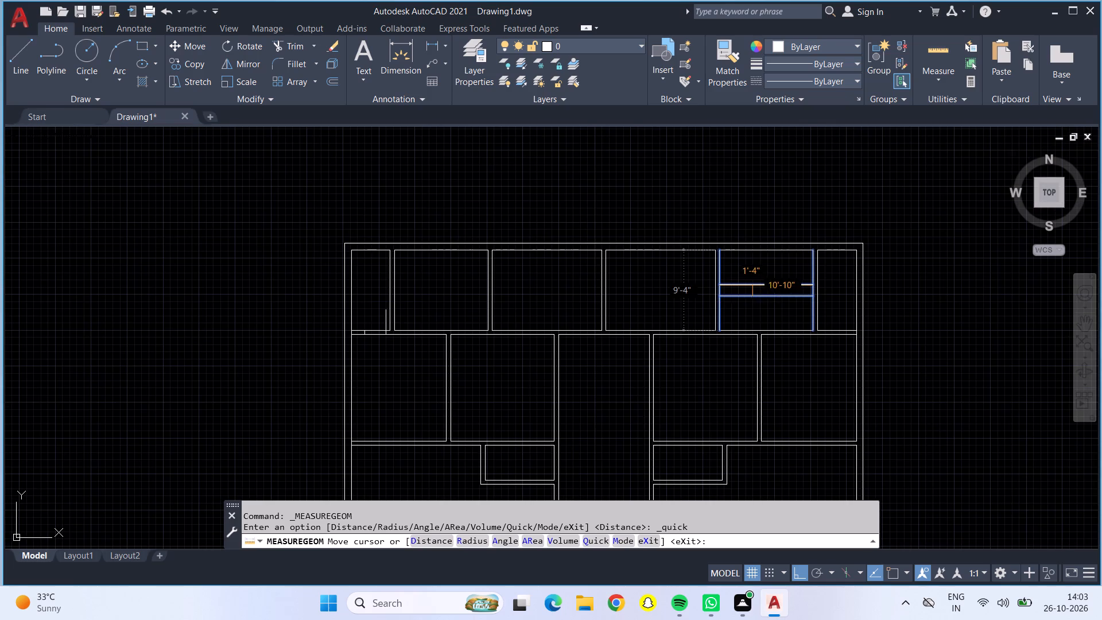
key(Escape)
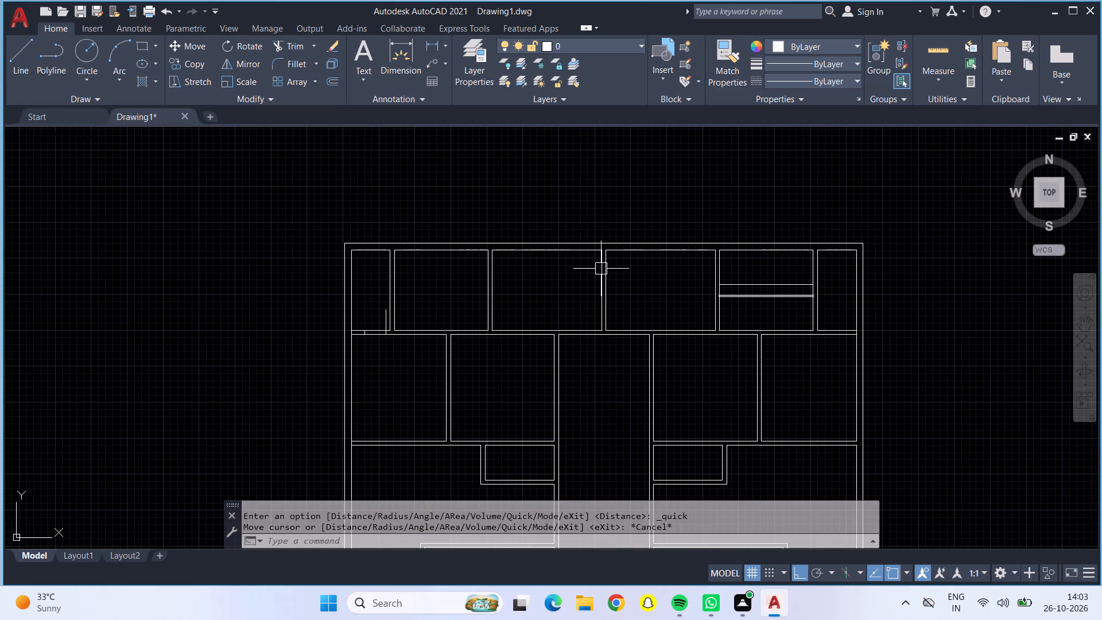
Offset the upper and lower wall lines of the top row's second room from the left by 4' into the room.
key(o)
key(Return)
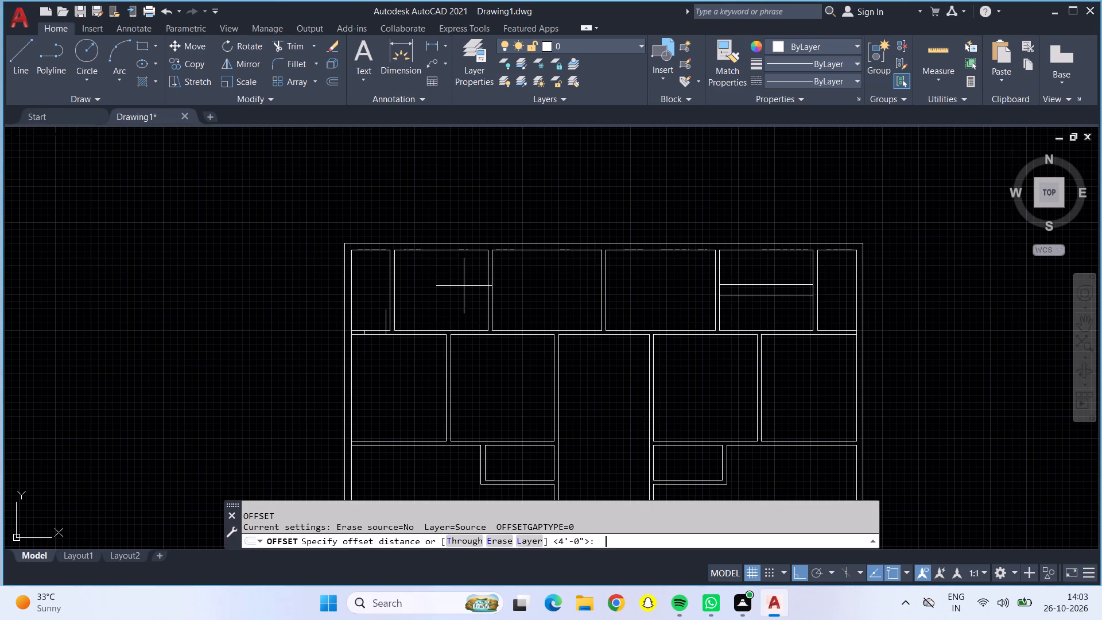
key(4)
key(apostrophe)
key(Return)
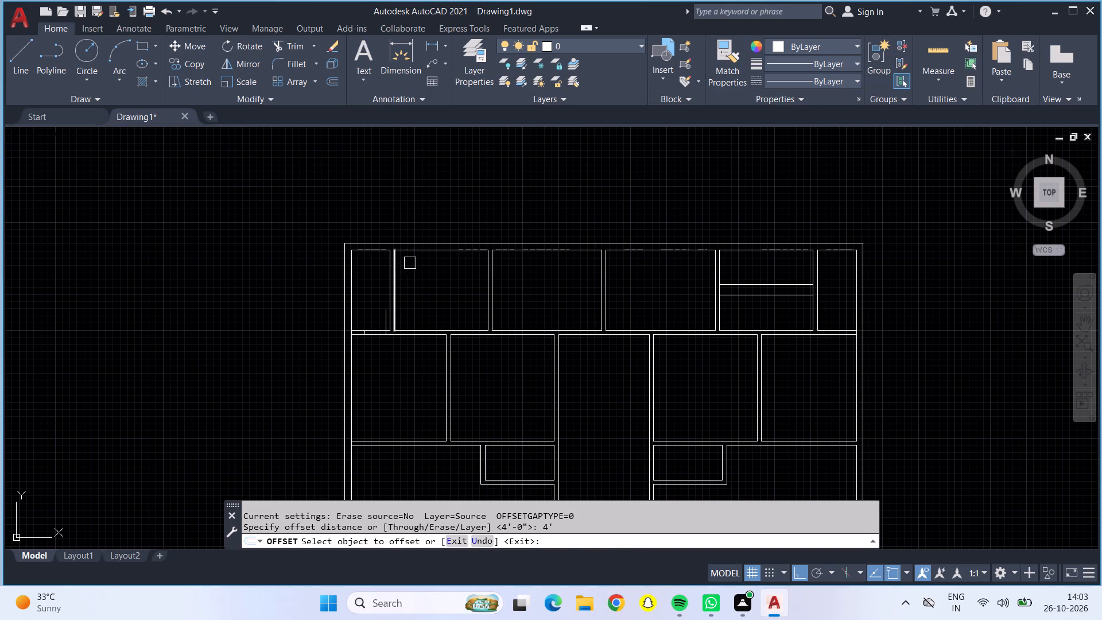
scroll(420, 250, up, 1)
click(420, 250)
click(426, 278)
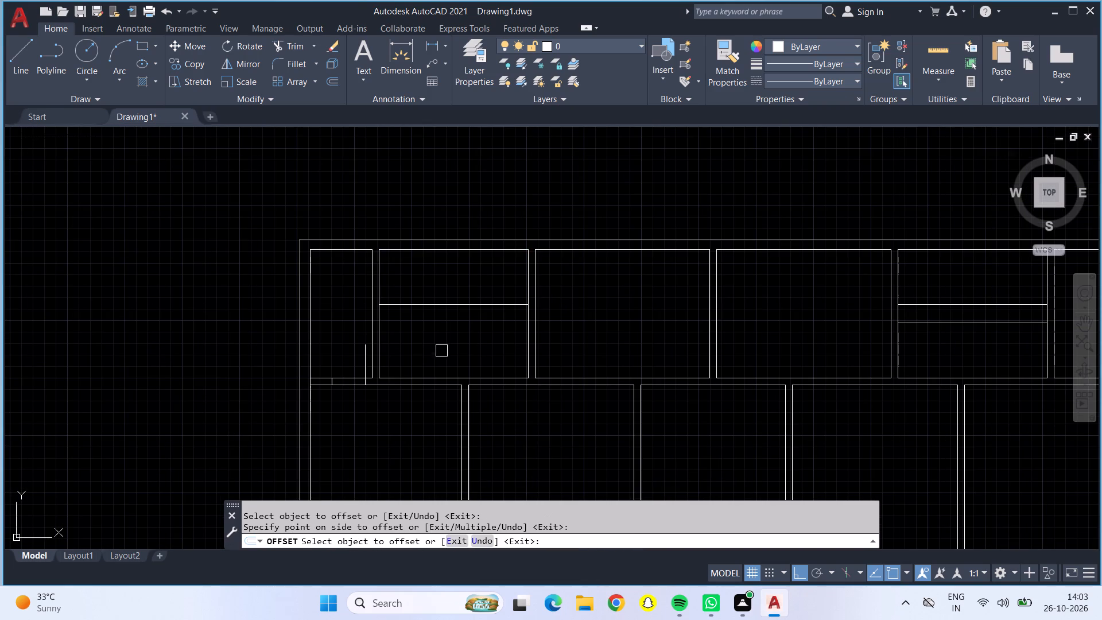
click(445, 375)
click(442, 346)
scroll(628, 330, down, 1)
middle_drag(630, 327, 566, 299)
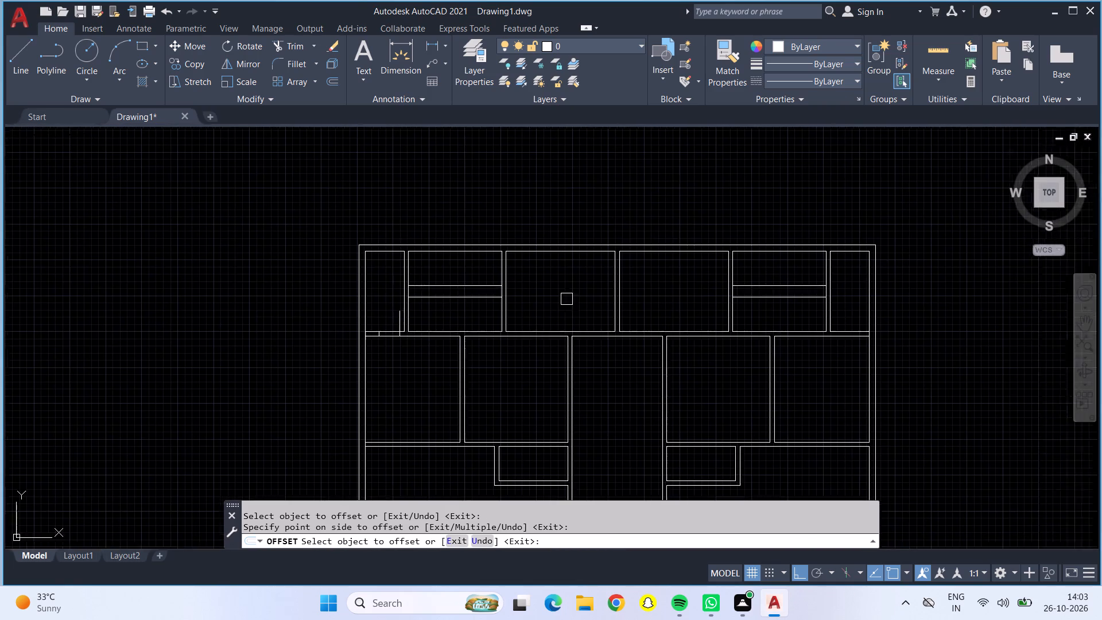
key(Escape)
key(Escape)
Draw crossing diagonals between the corners of the strip in the top row's second room from the left.
click(13, 73)
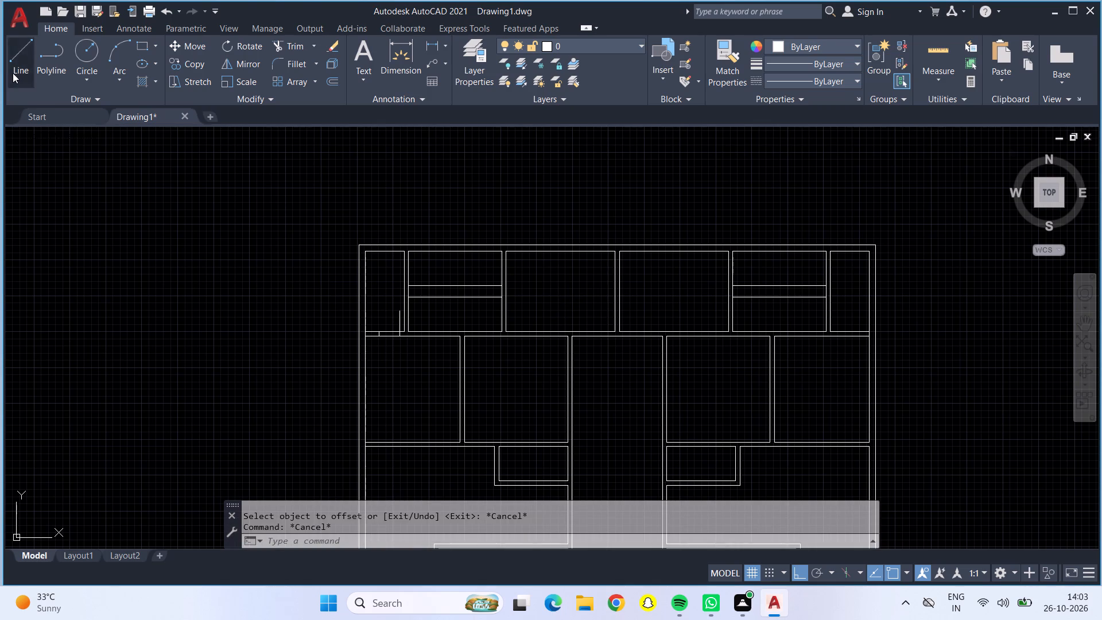
scroll(449, 277, up, 4)
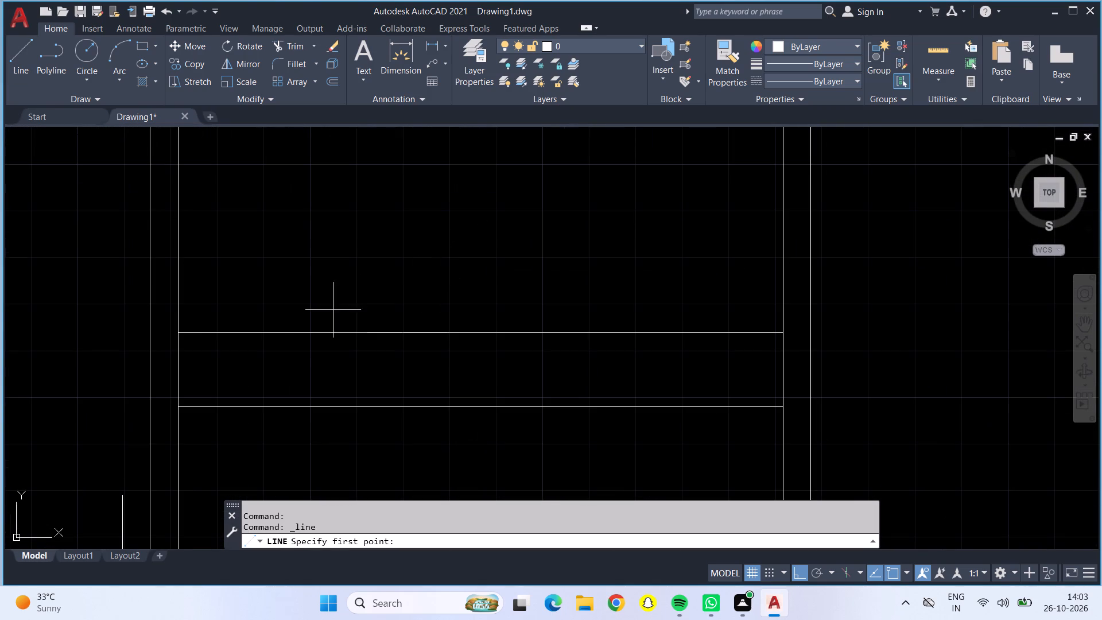
click(176, 334)
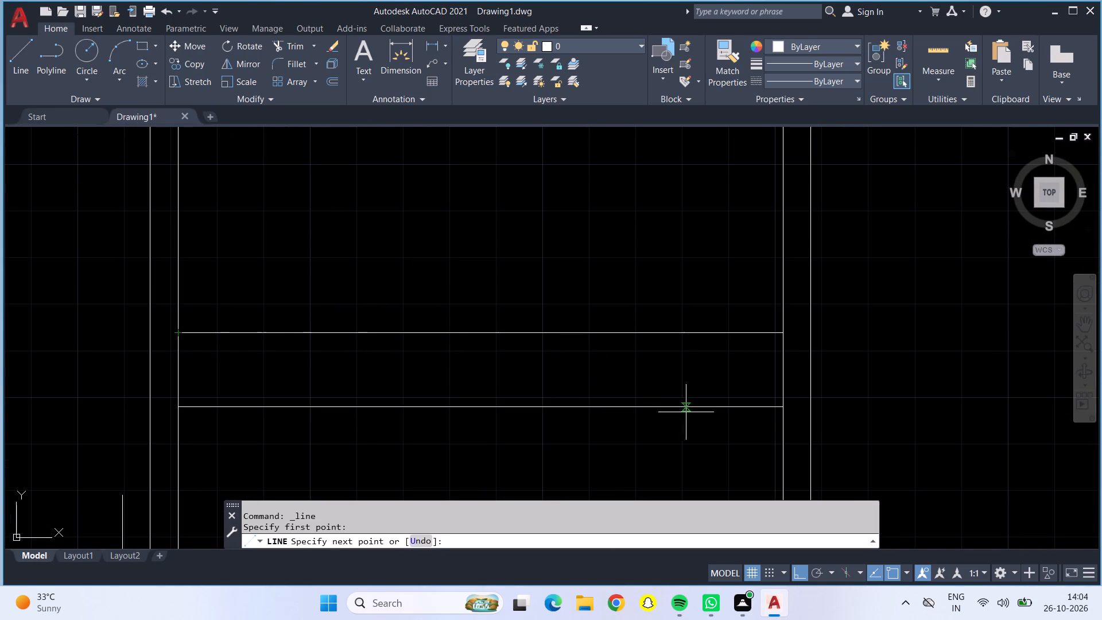
click(779, 406)
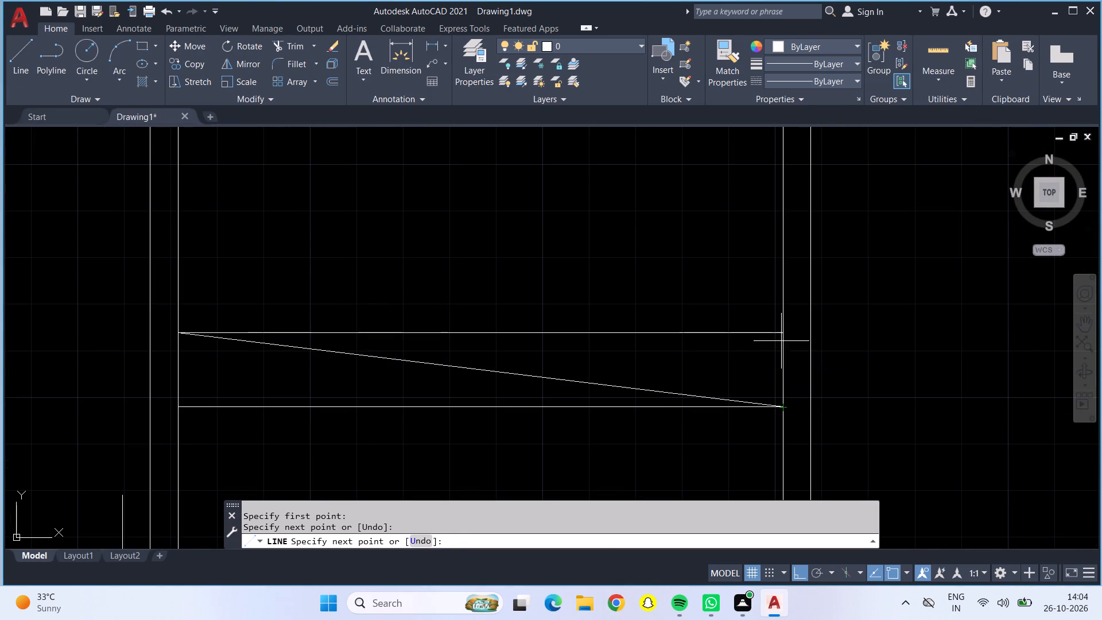
drag(787, 335, 771, 335)
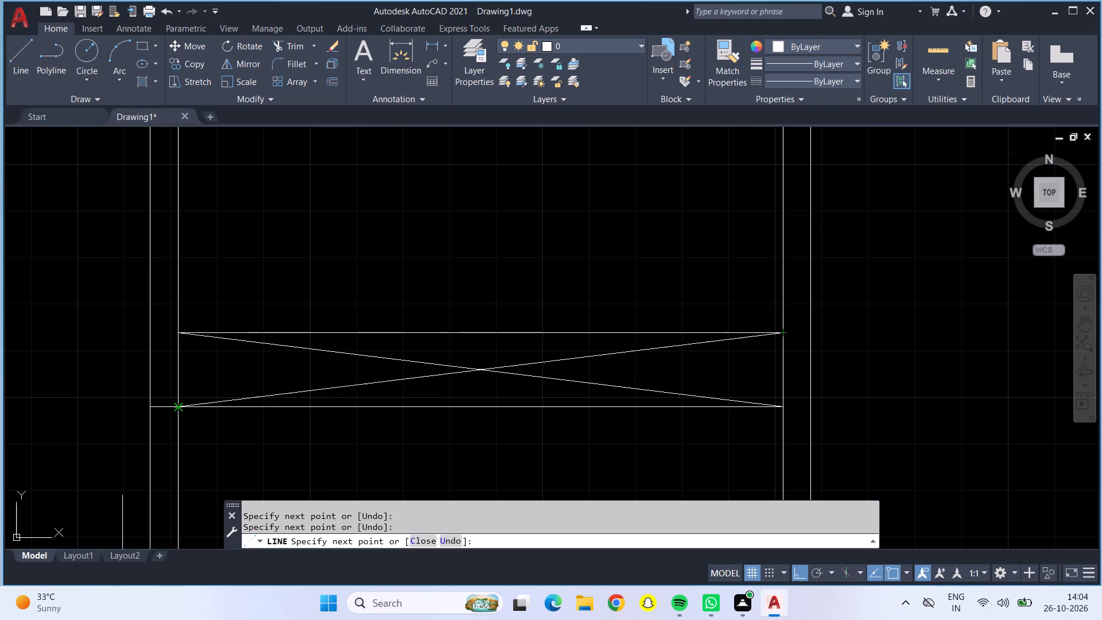
click(174, 409)
scroll(216, 395, down, 3)
key(Escape)
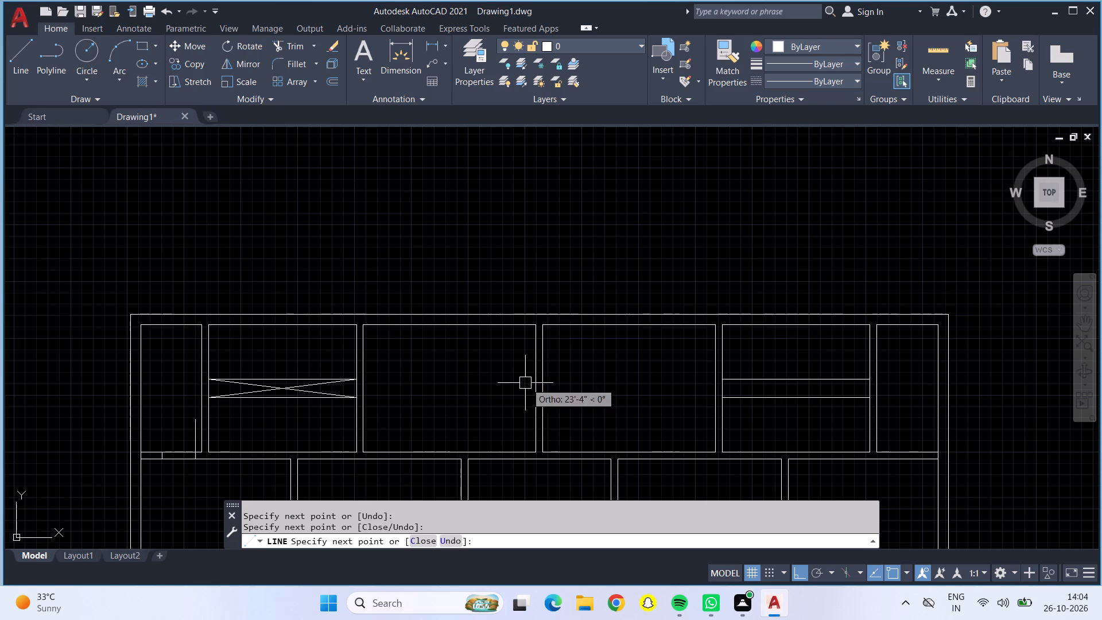
Draw crossing diagonals between the corners of the strip in the top row's second room from the right.
key(l)
key(Return)
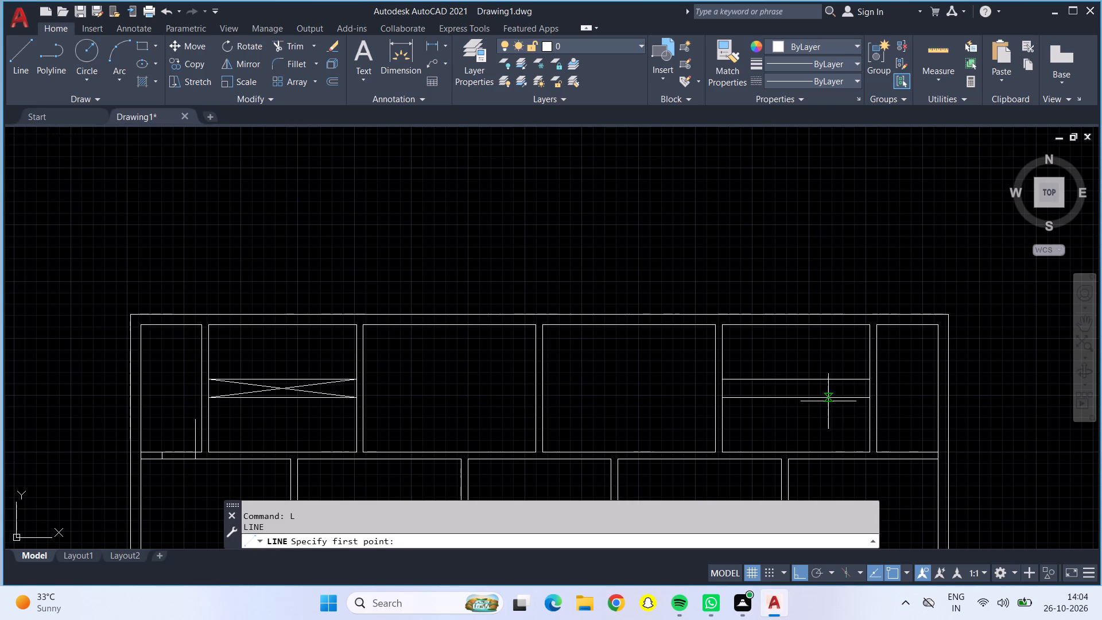
scroll(860, 377, up, 2)
click(884, 387)
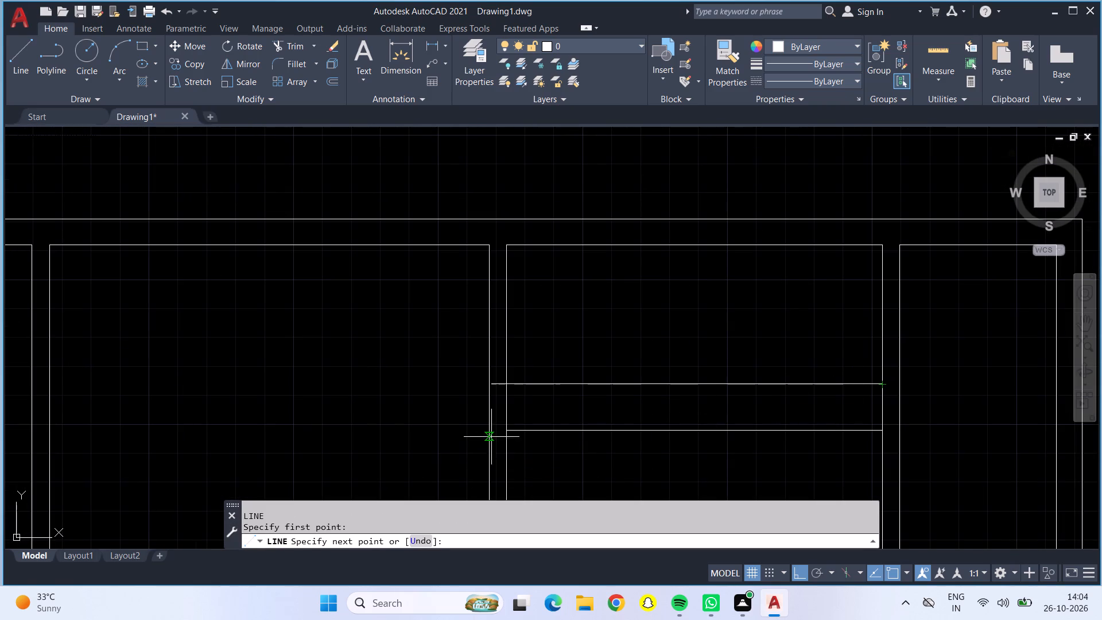
click(511, 432)
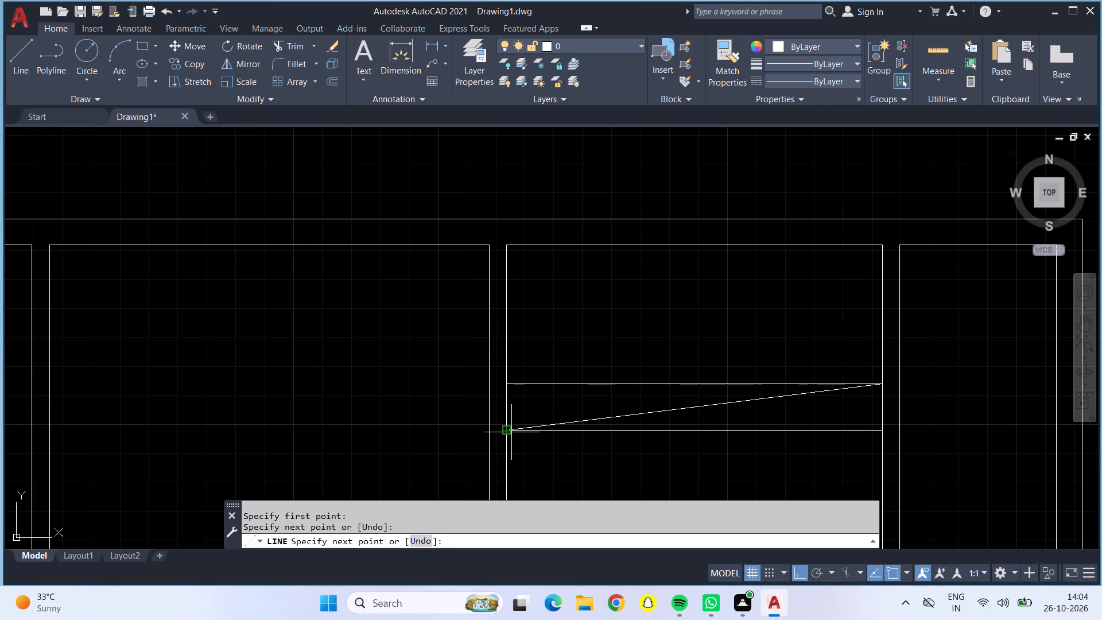
click(503, 385)
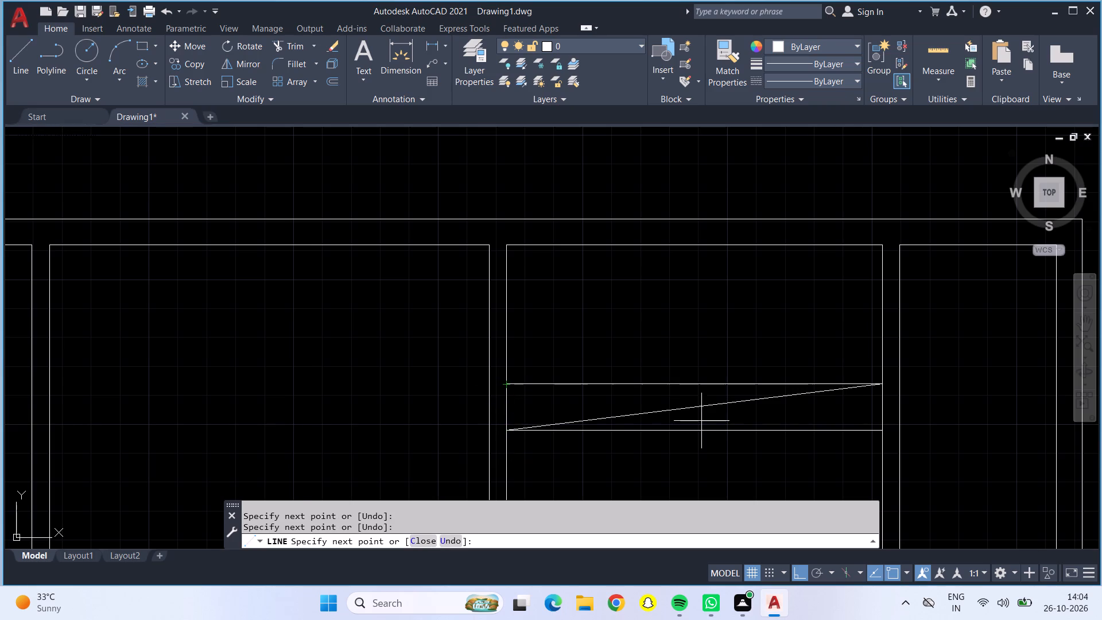
click(880, 426)
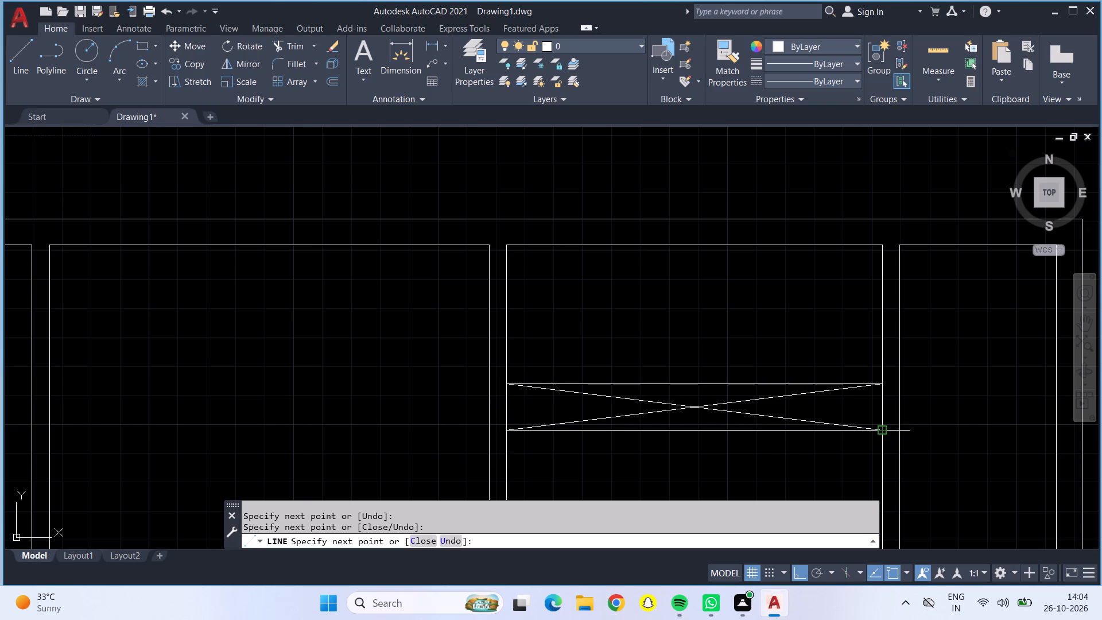
scroll(871, 443, down, 2)
key(Escape)
Draw a line 6" right from the lower-left corner of the top row's rightmost room and down across the wall as the first door jamb.
scroll(813, 441, down, 2)
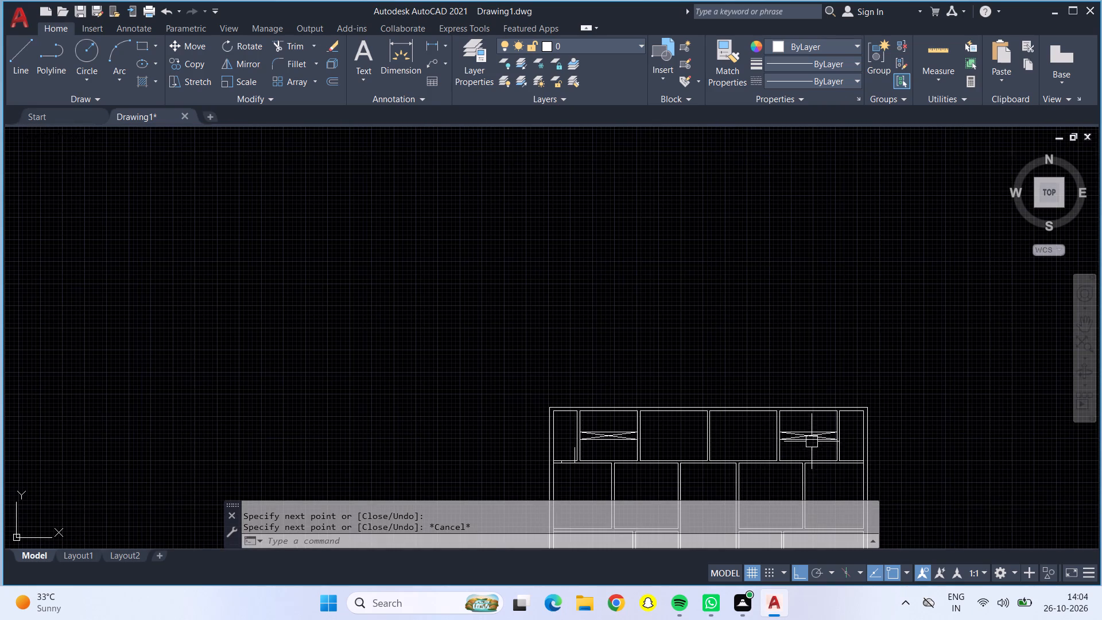
middle_drag(755, 443, 713, 308)
scroll(713, 308, up, 1)
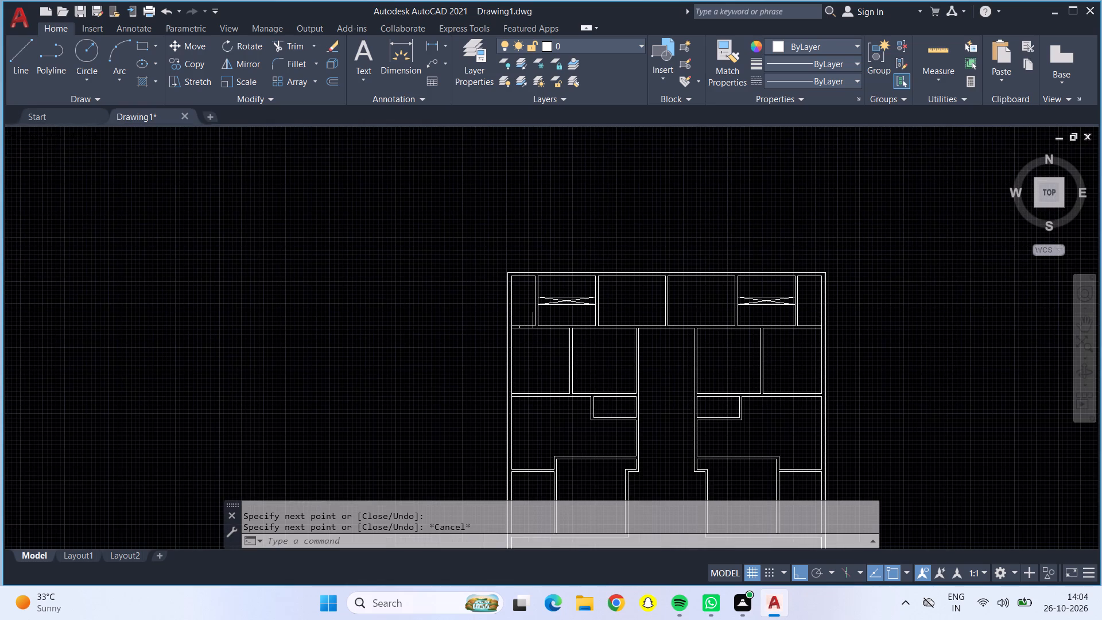
scroll(714, 304, up, 2)
middle_click(714, 304)
middle_click(714, 304)
scroll(714, 304, down, 1)
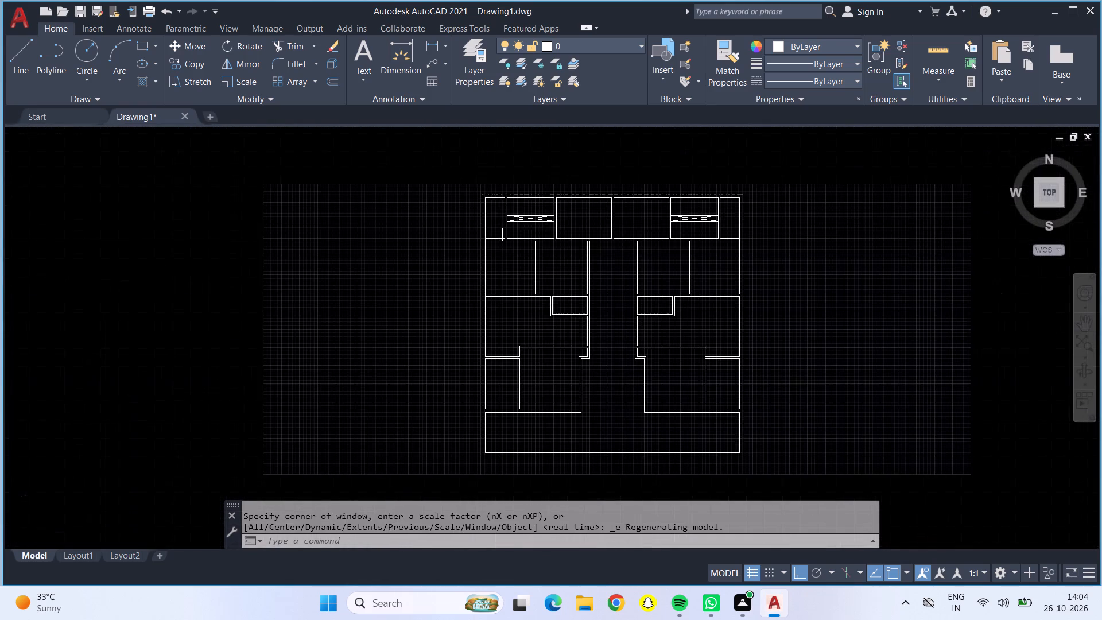
scroll(684, 261, up, 2)
middle_drag(672, 272, 569, 434)
scroll(569, 434, up, 1)
scroll(557, 424, down, 1)
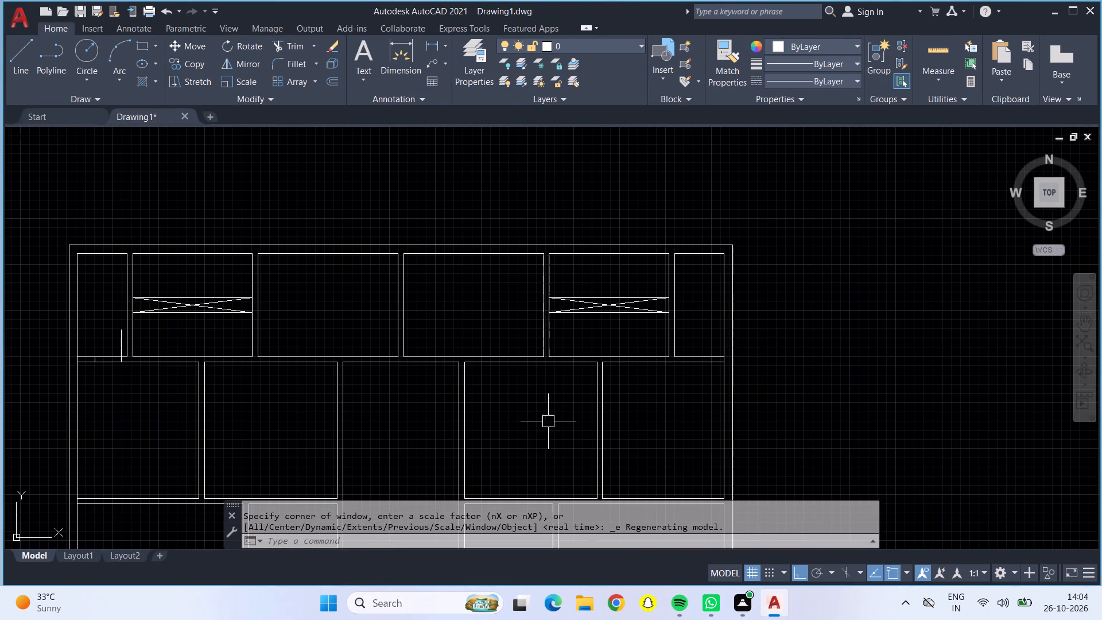
click(16, 56)
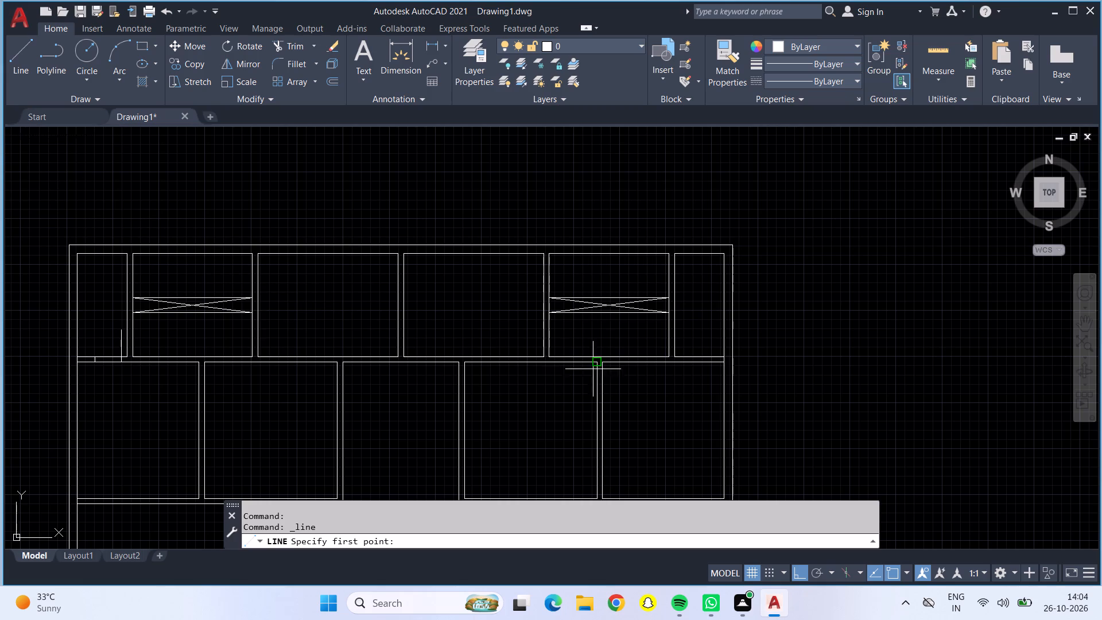
scroll(691, 358, up, 3)
click(618, 355)
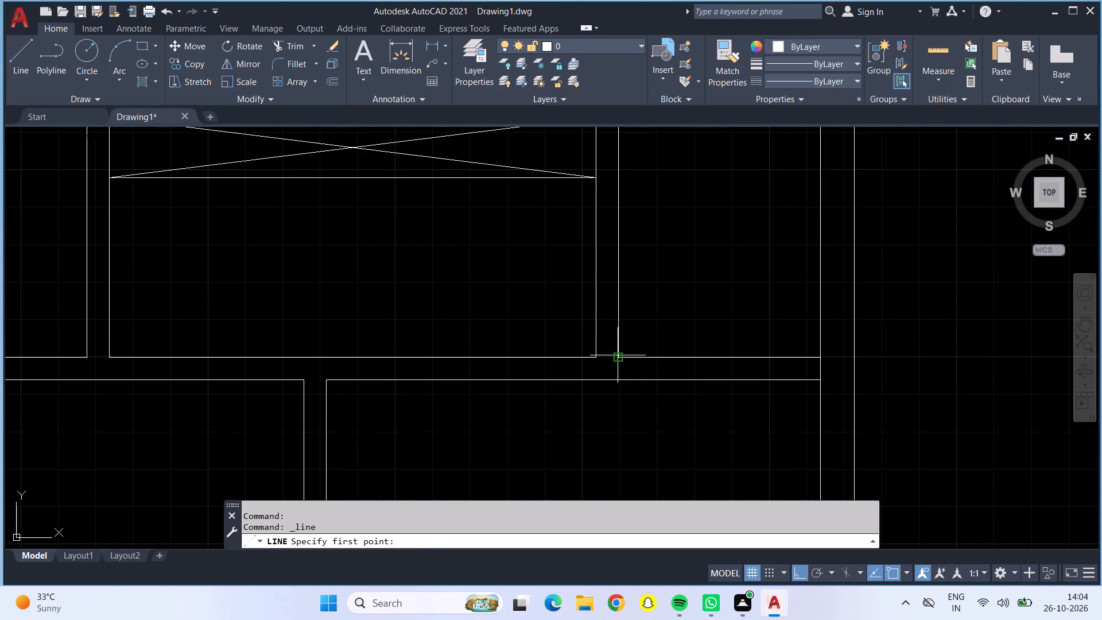
text(6")
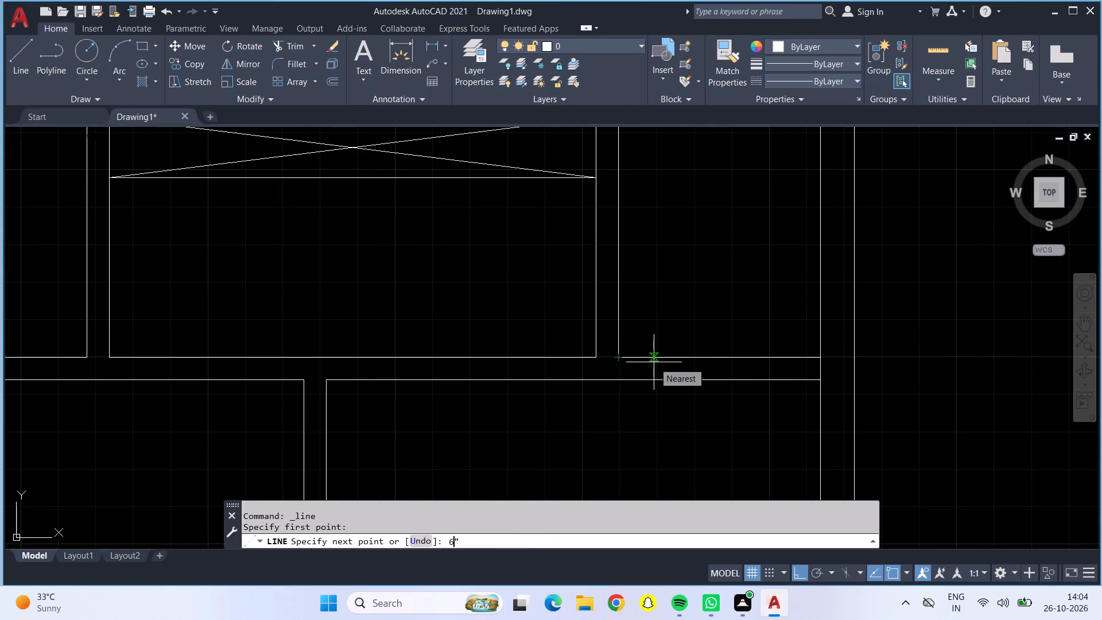
key(Return)
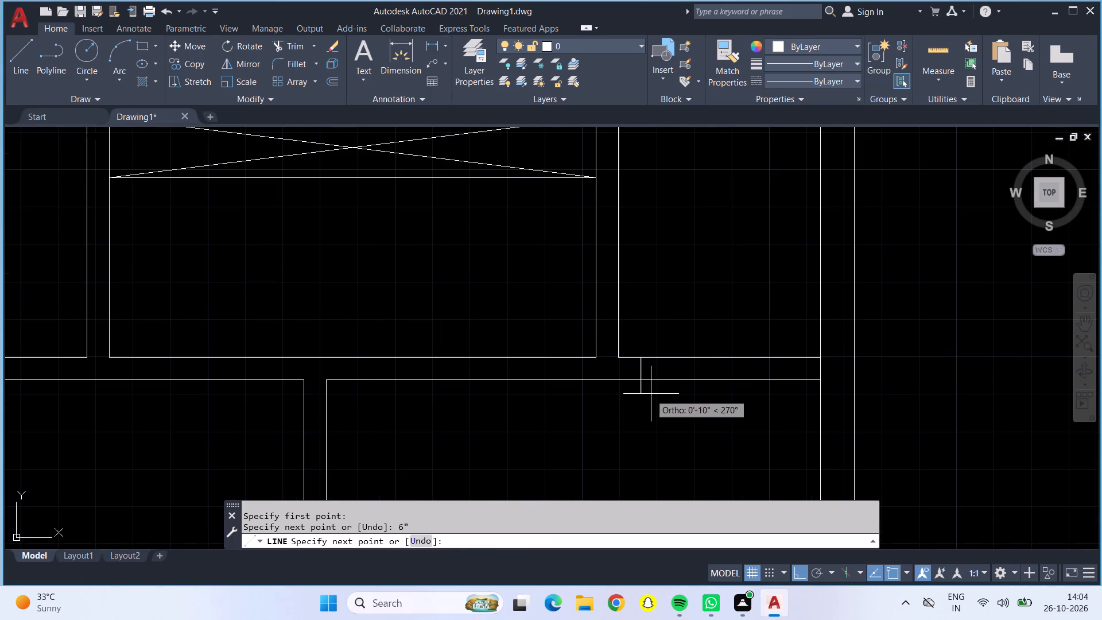
click(637, 382)
Continue the line 2'5" right along the wall's lower face and up across the wall as the second door jamb.
text(2'5")
key(Return)
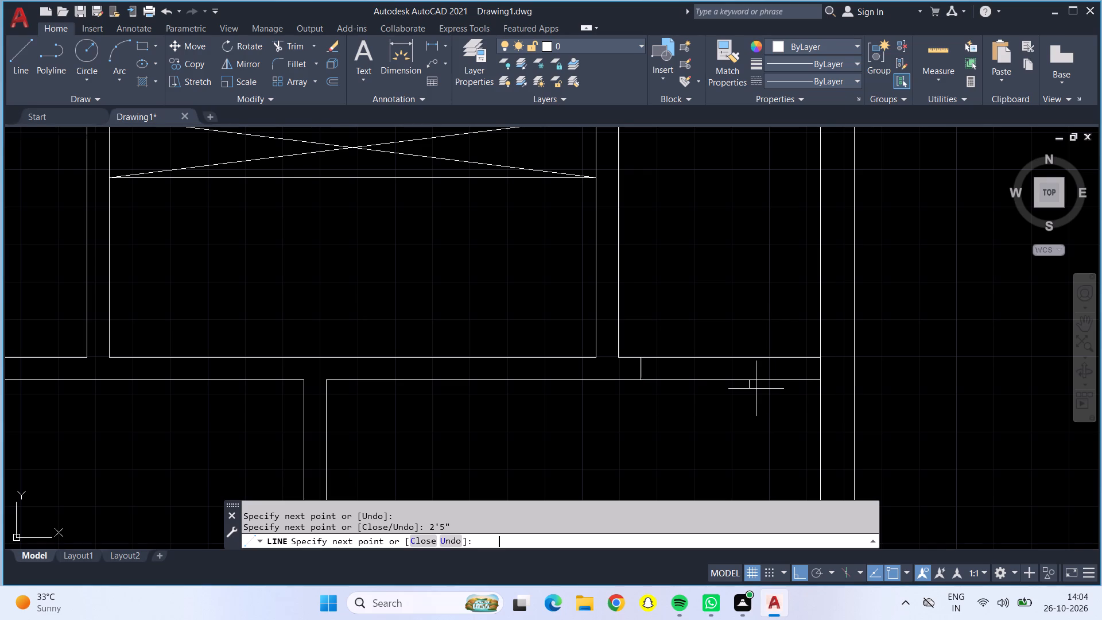
click(751, 361)
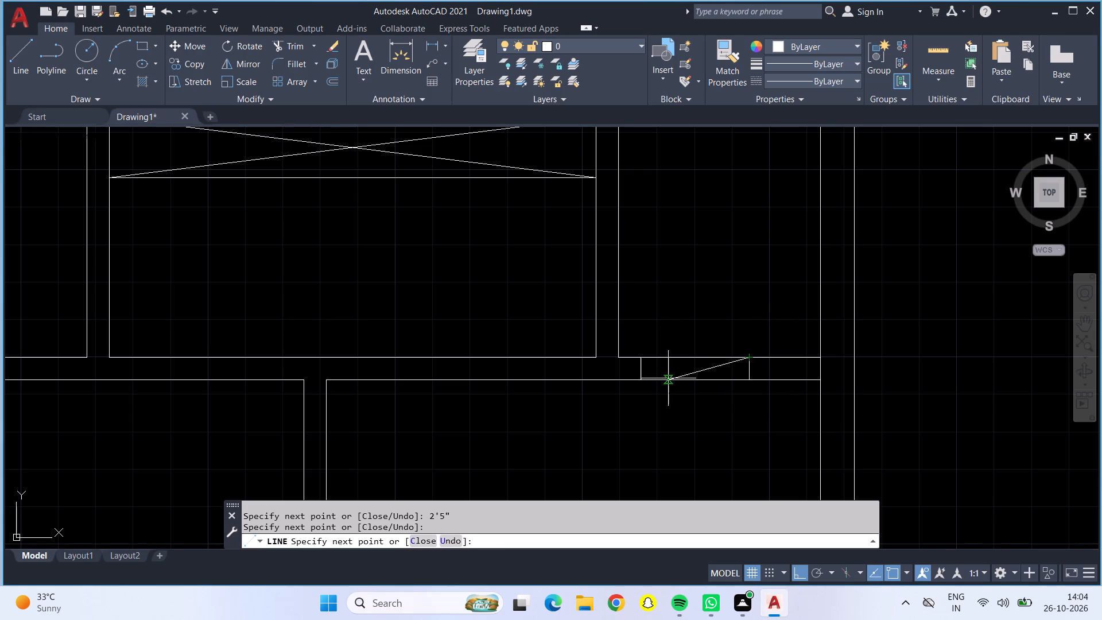
Continue the line back to the top of the first jamb and 2'5" up into the room as the open door leaf.
click(644, 358)
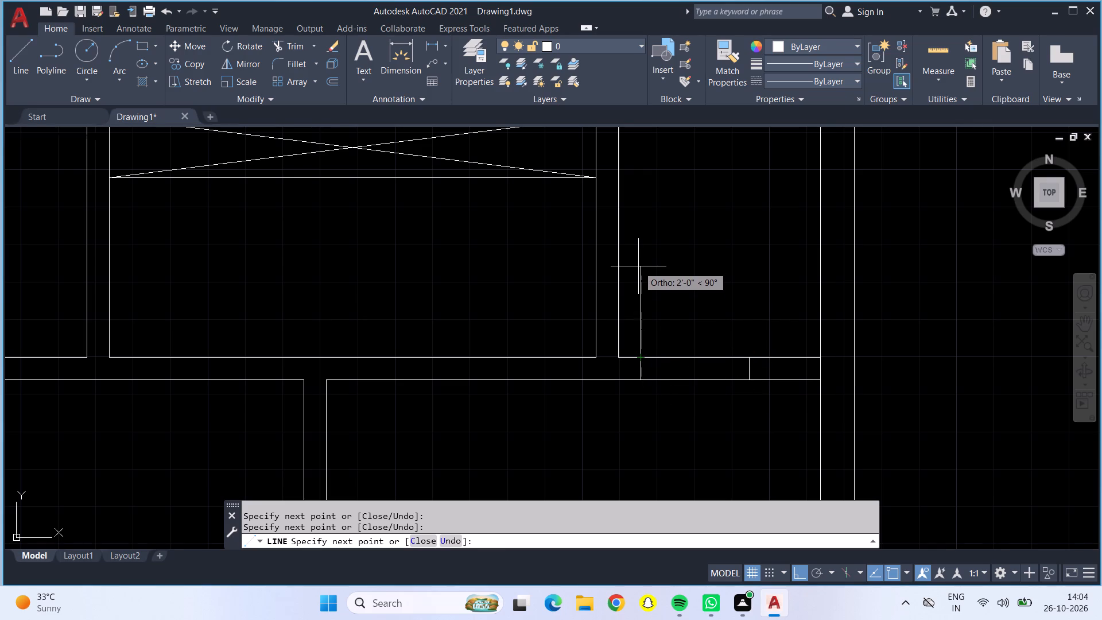
key(2)
text('5")
key(Return)
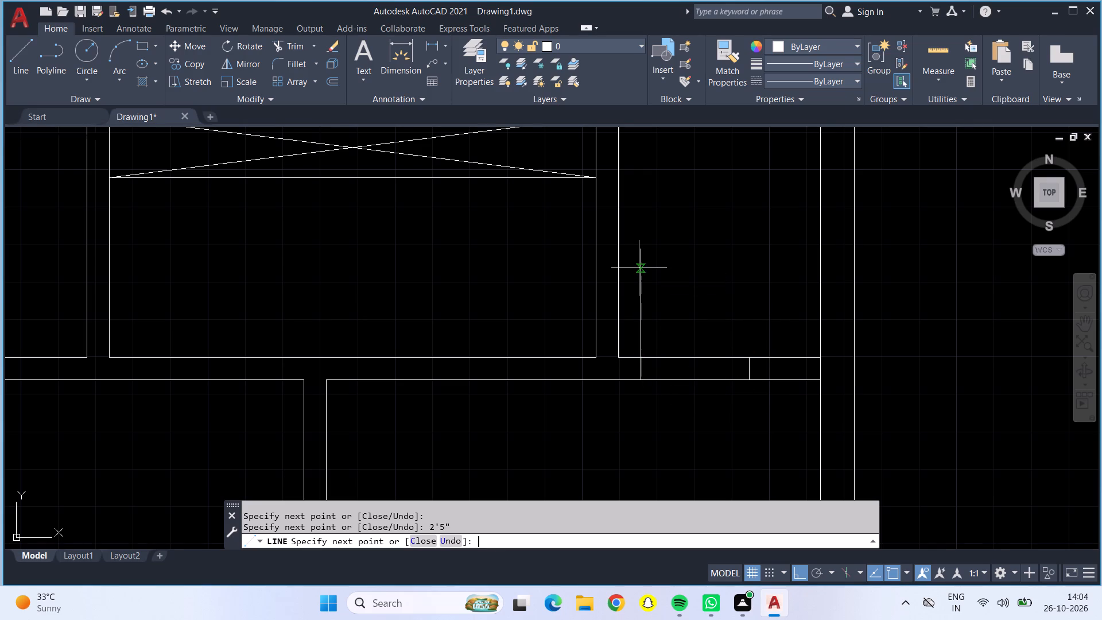
Draw a line 6" right from the lower-left corner of the top row's second room from the right and down across the wall as the first door jamb.
key(Return)
scroll(490, 281, down, 1)
middle_drag(460, 258, 516, 311)
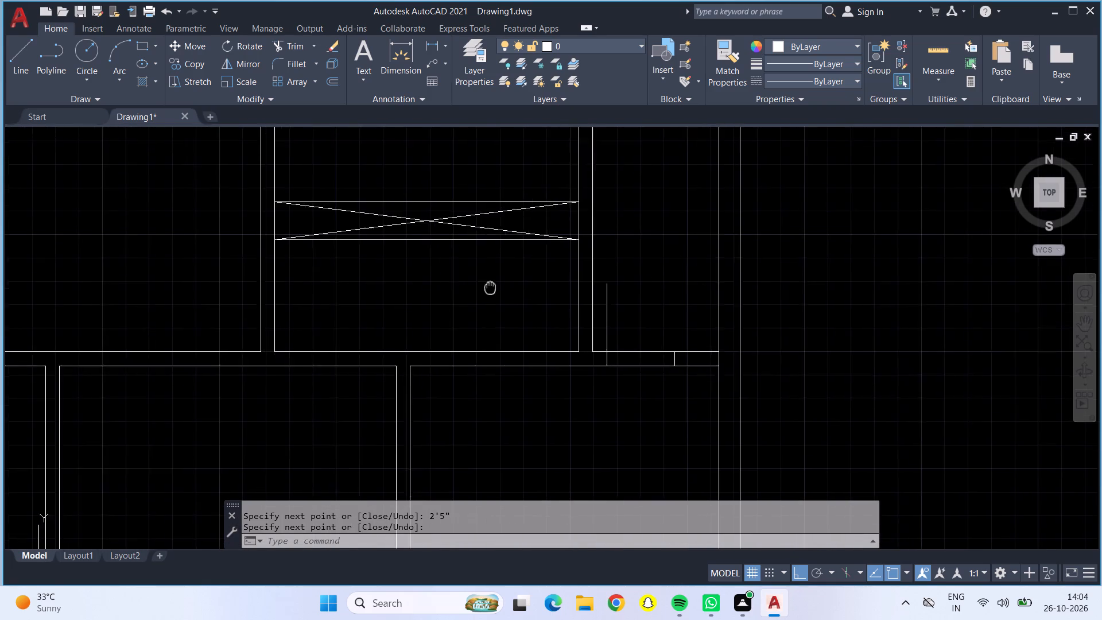
middle_drag(516, 311, 560, 367)
scroll(550, 354, down, 1)
middle_drag(553, 371, 556, 342)
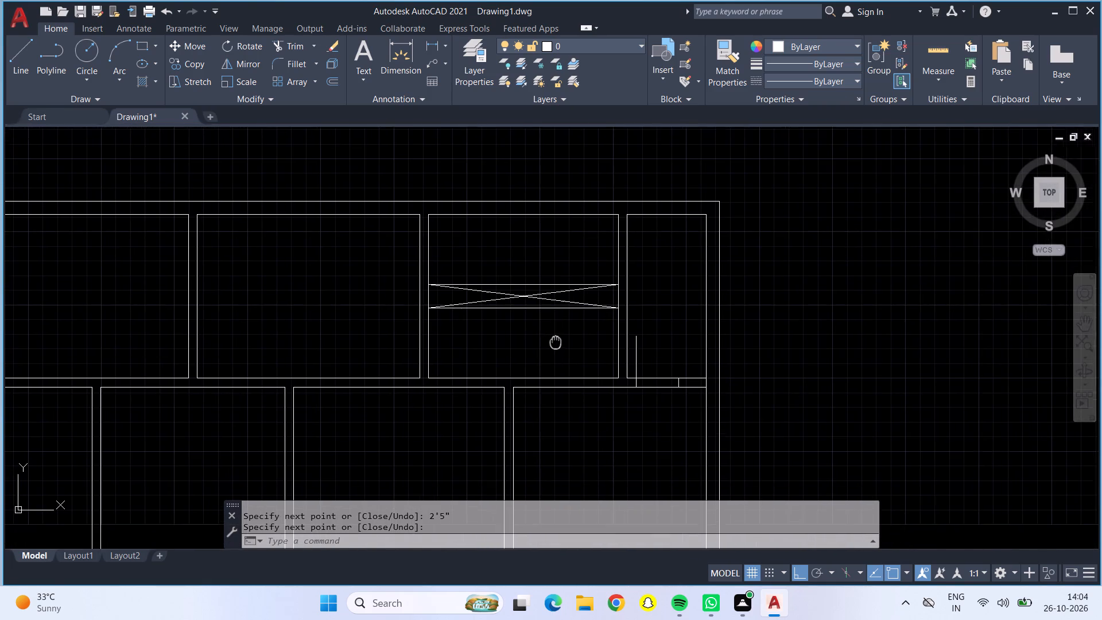
middle_drag(556, 342, 587, 344)
middle_drag(581, 348, 606, 354)
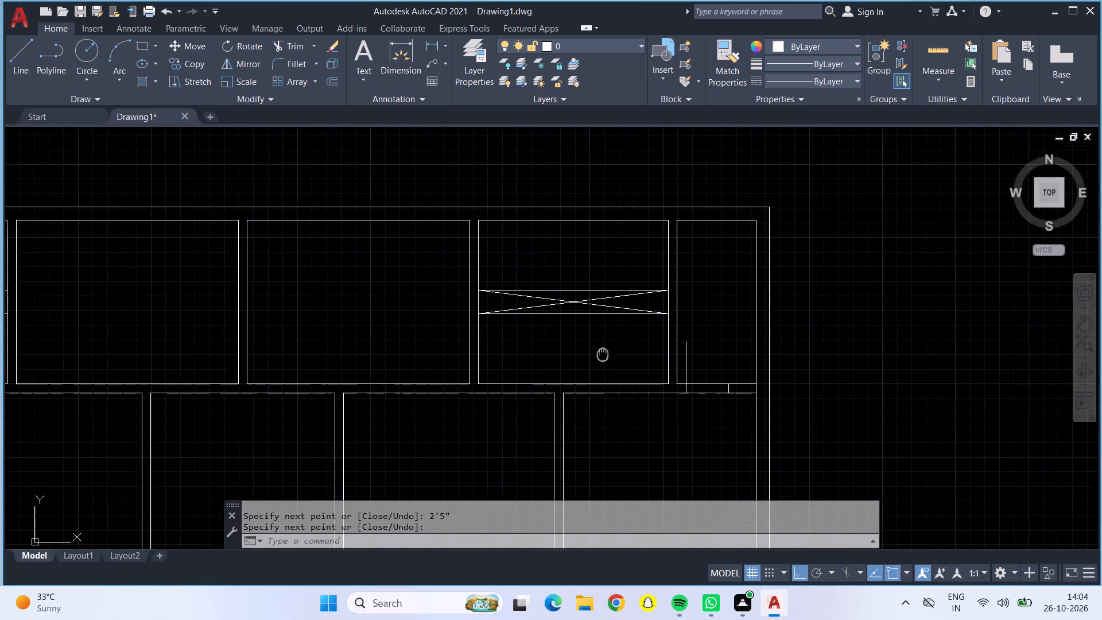
middle_drag(606, 354, 678, 366)
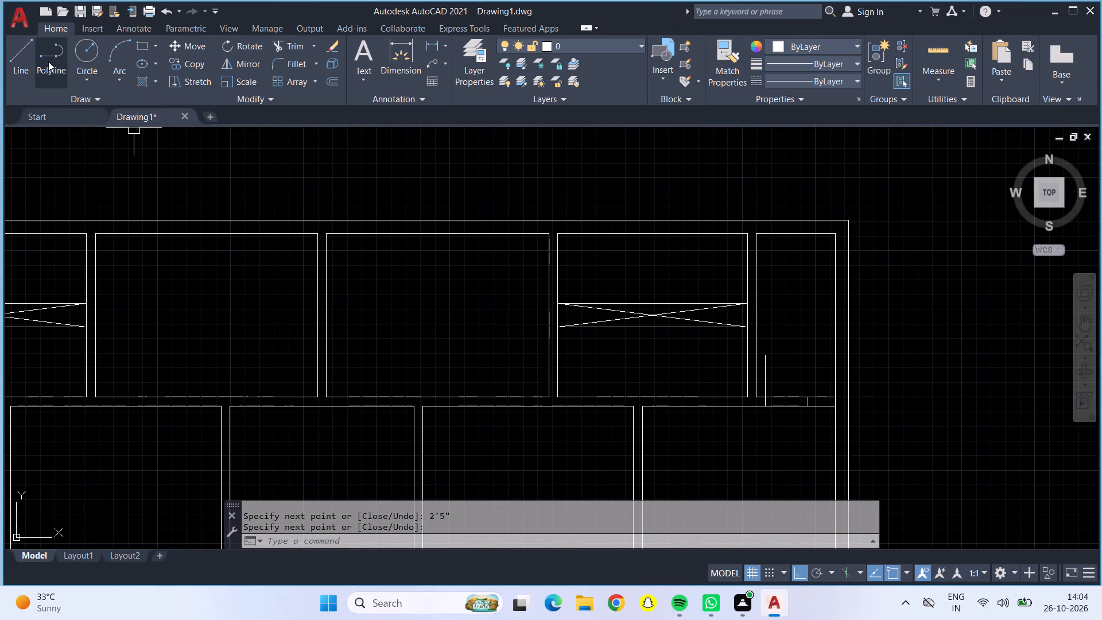
click(29, 51)
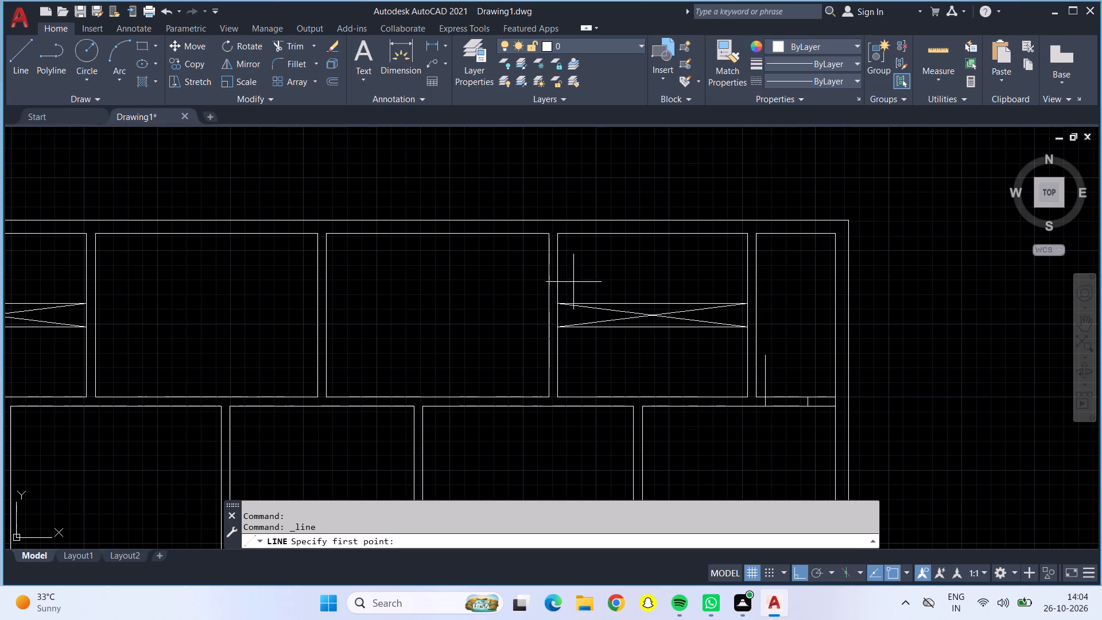
scroll(580, 410, up, 2)
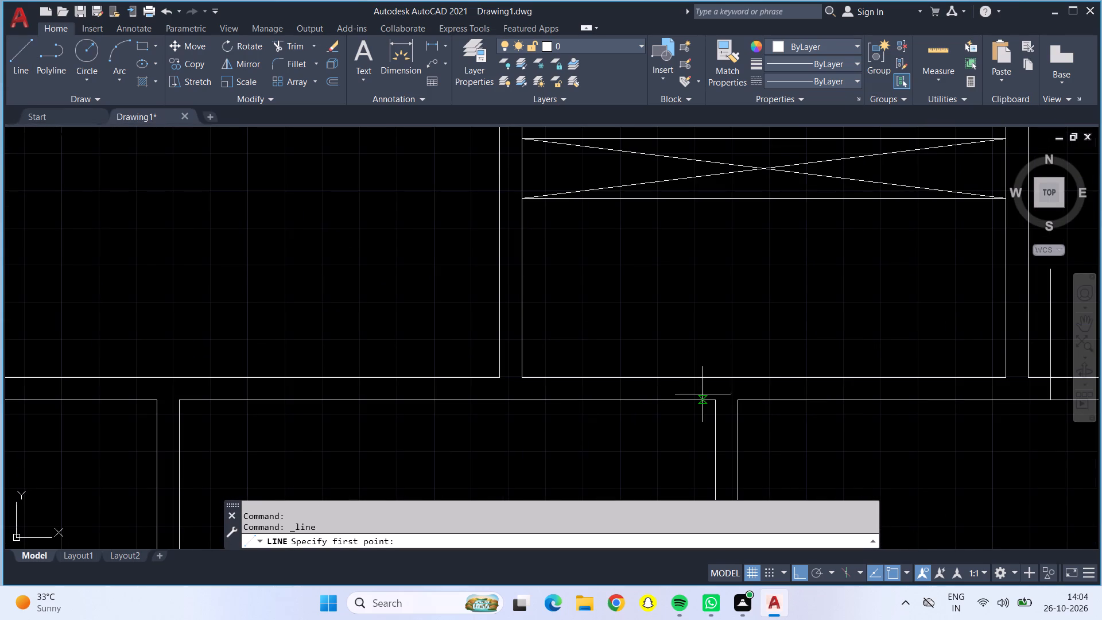
click(522, 377)
text(6")
key(Return)
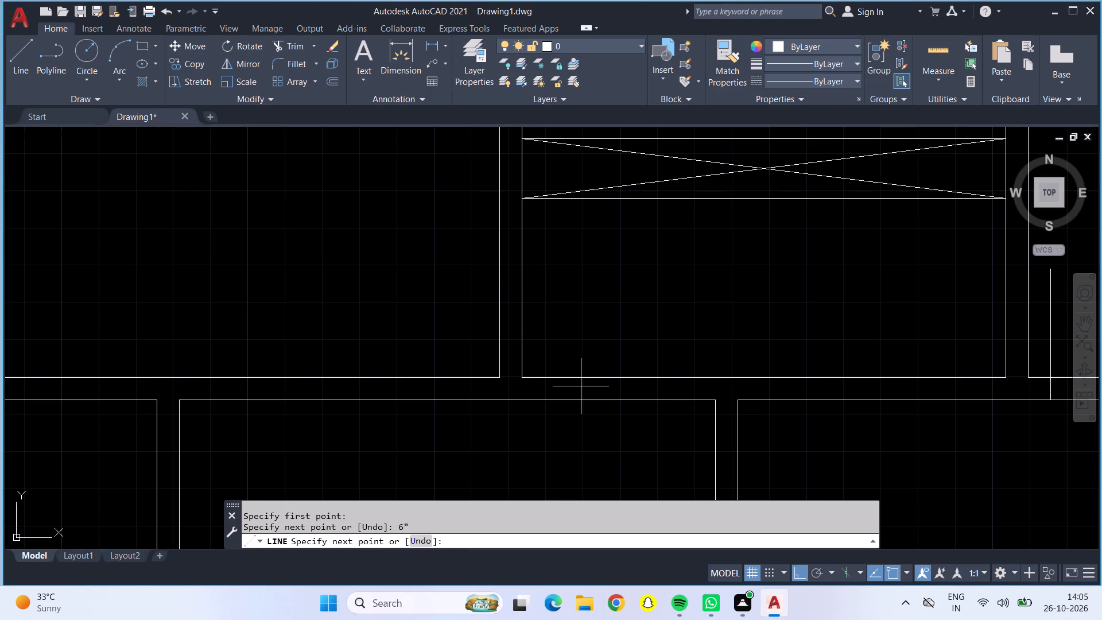
click(547, 398)
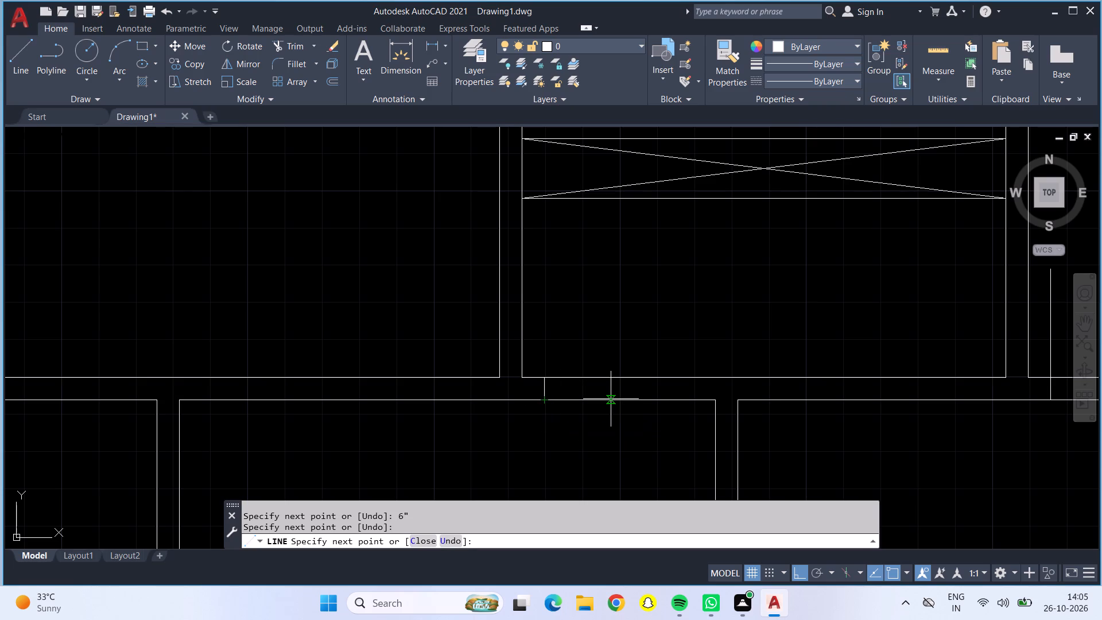
Continue the line 2'5" right along the wall's lower face and up across the wall as the second door jamb.
text(2'5)
key(shift+quotedbl)
key(Return)
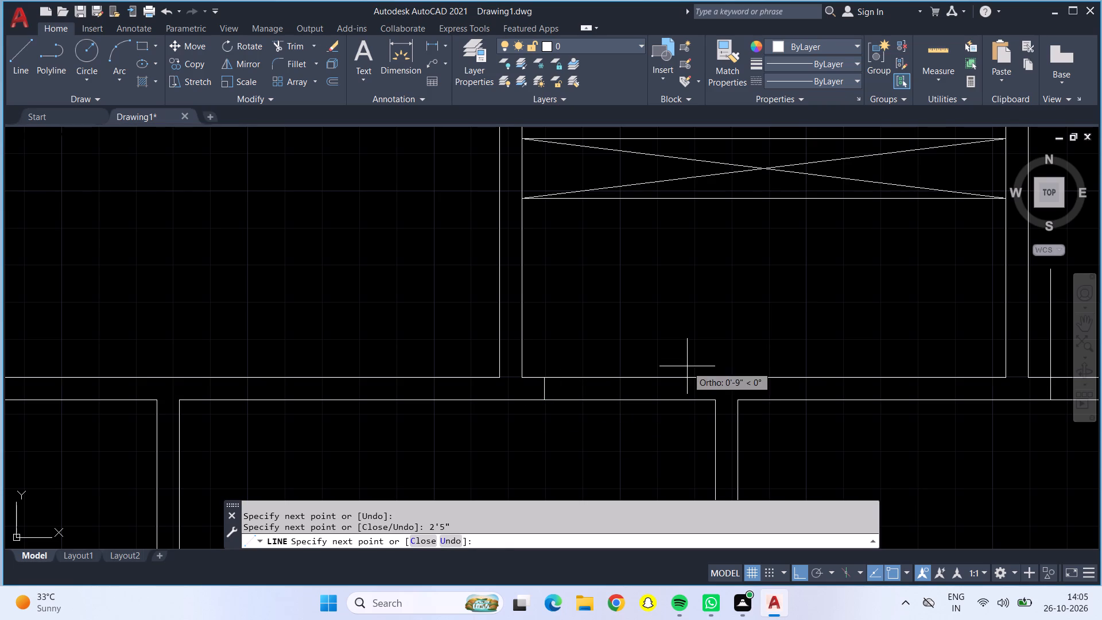
click(651, 375)
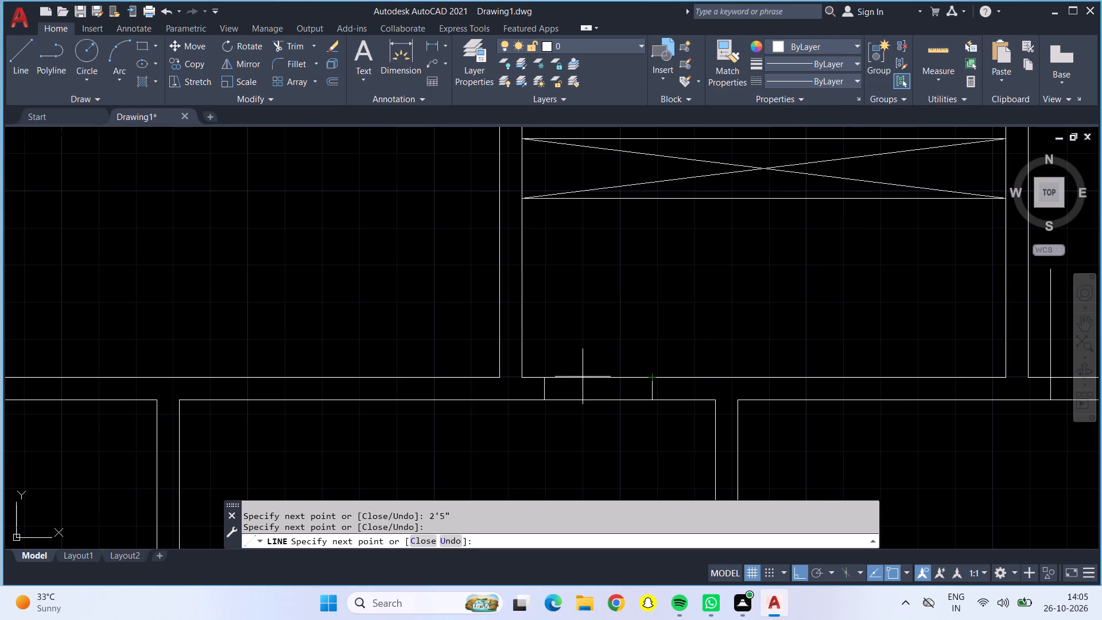
Continue the line back to the top of the first jamb and 2'5" up into the room as the open door leaf.
click(548, 377)
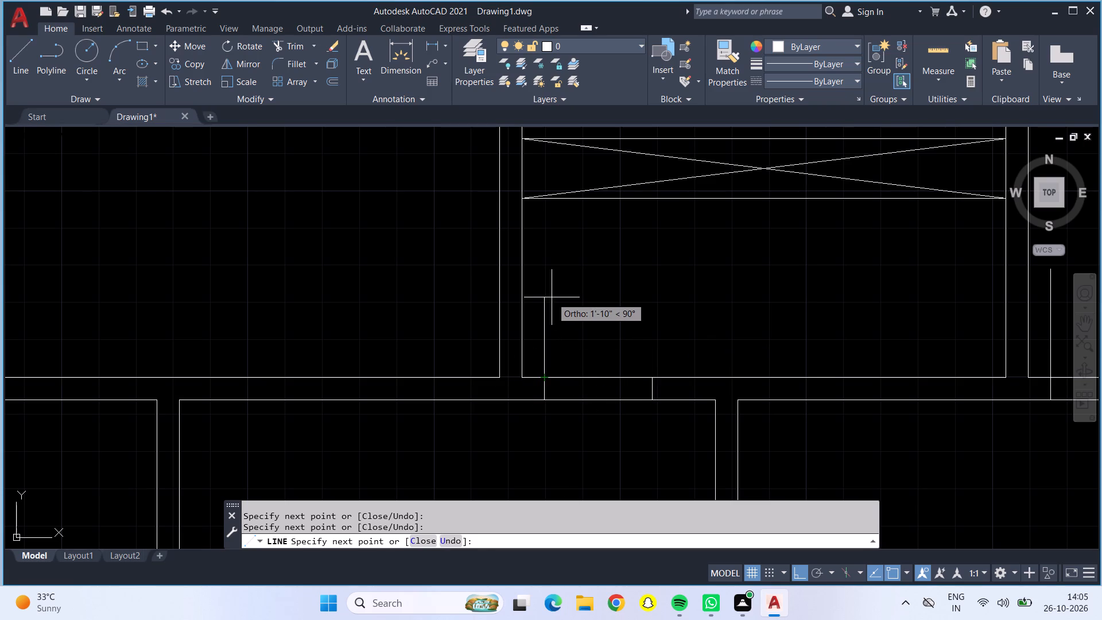
text(2'5")
key(Return)
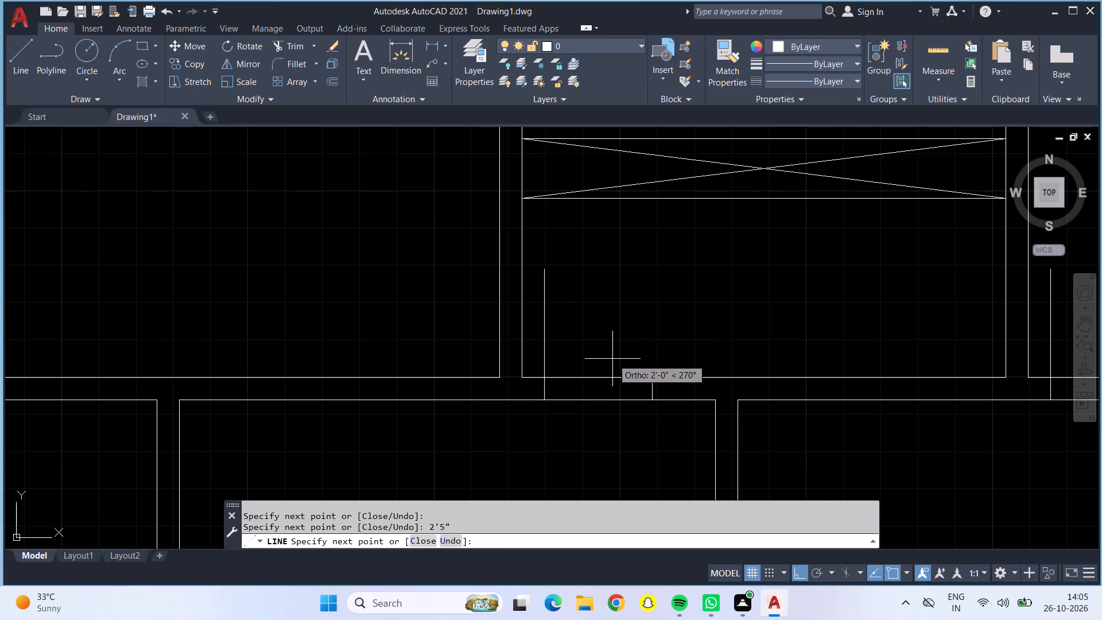
key(Return)
Draw a line 6" down from the same room's upper-left corner and left across the partition as the first jamb of a side door.
key(l)
key(Return)
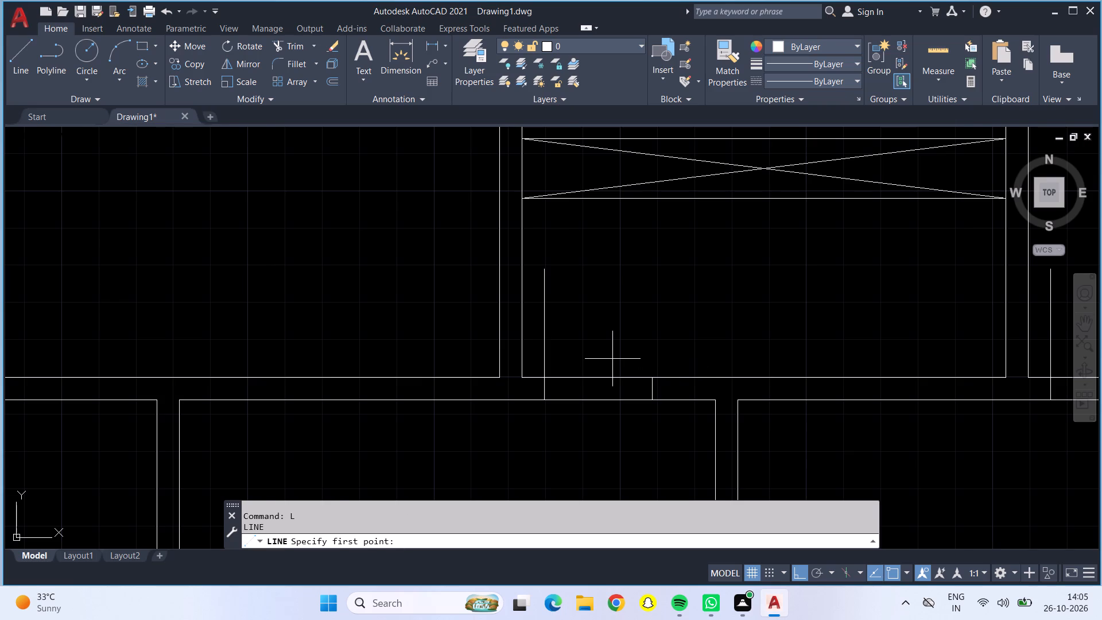
scroll(606, 330, down, 1)
middle_drag(619, 184, 615, 338)
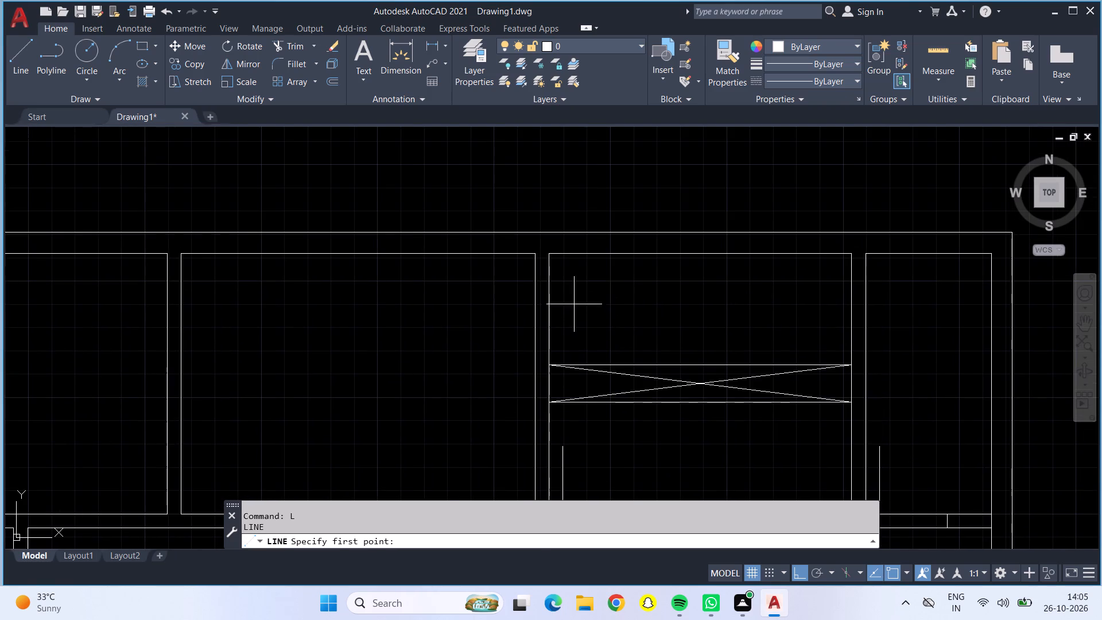
scroll(567, 289, up, 1)
click(533, 237)
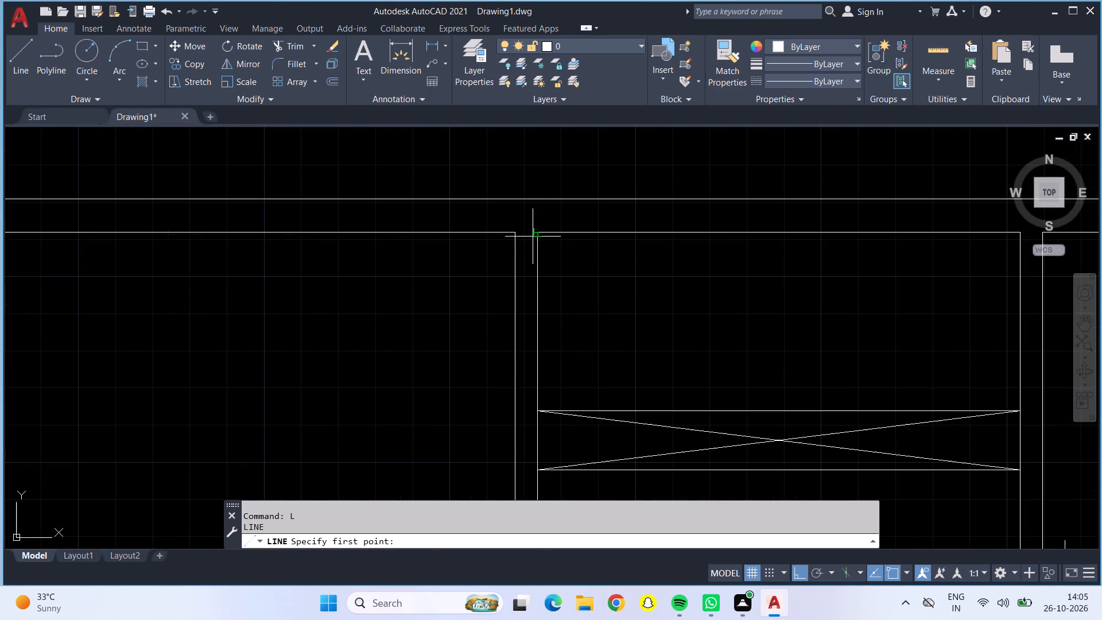
text(6")
key(Return)
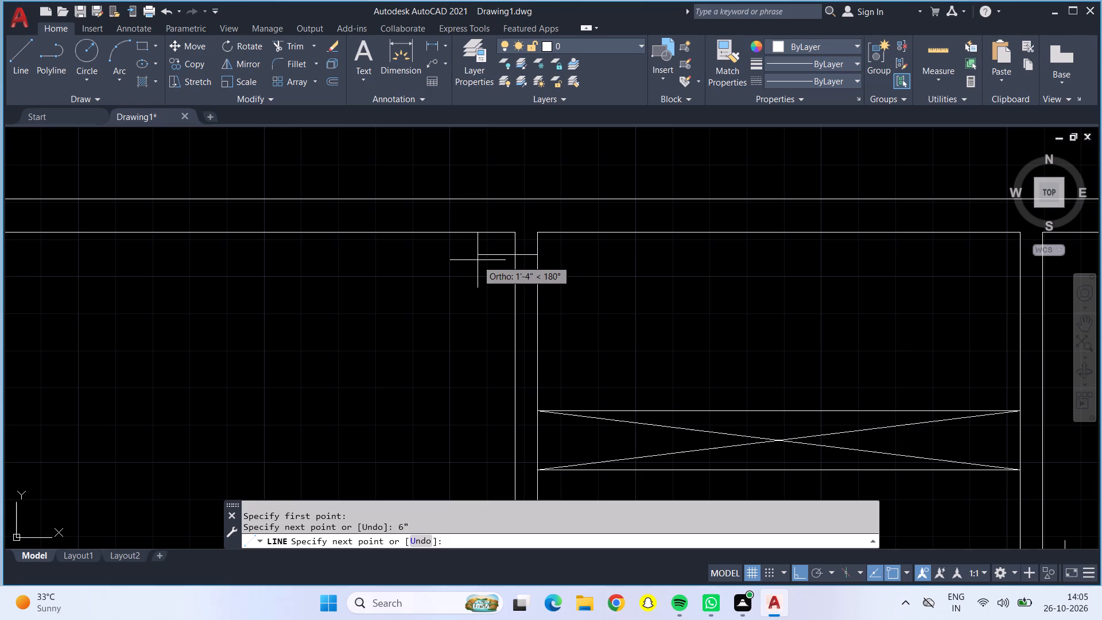
click(513, 255)
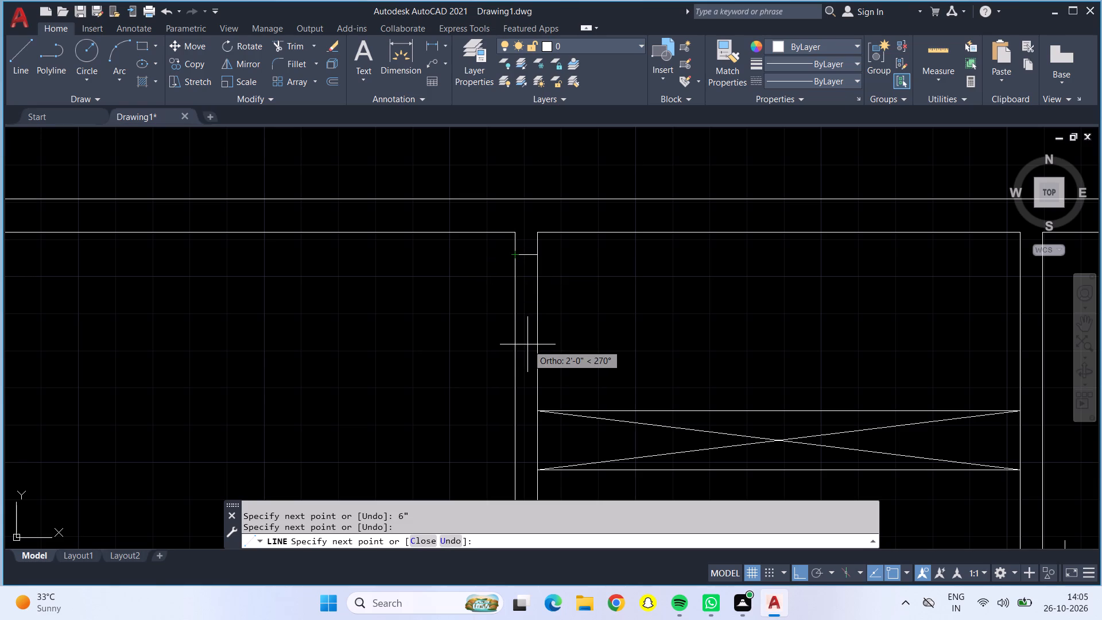
Continue the line 2'5" down along the partition's far face and right across the partition as the second door jamb.
text(2'5")
key(Return)
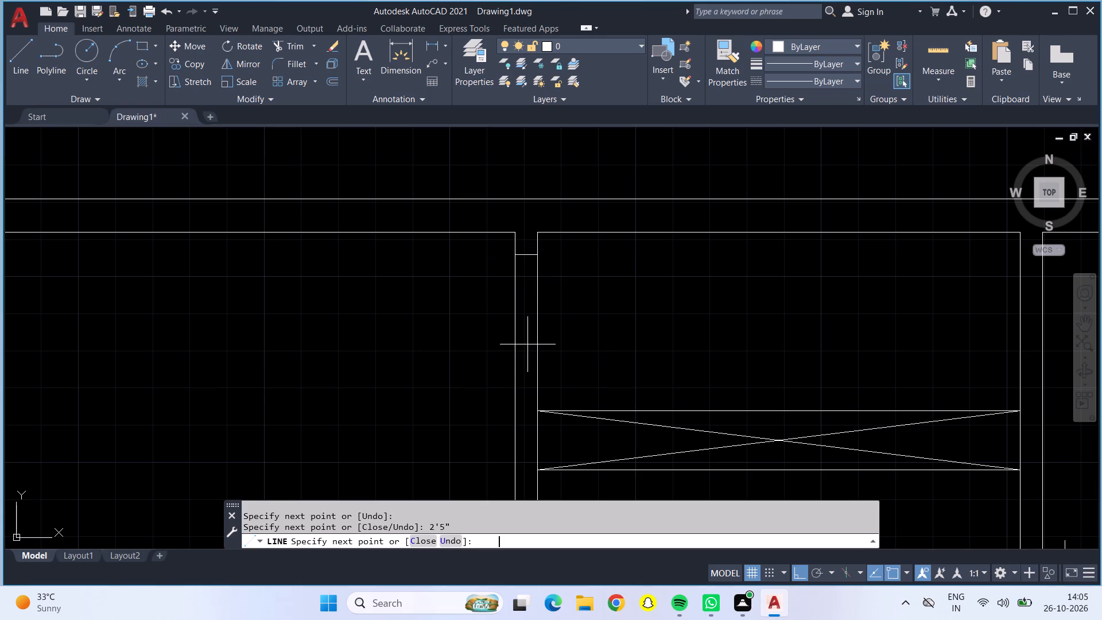
click(533, 364)
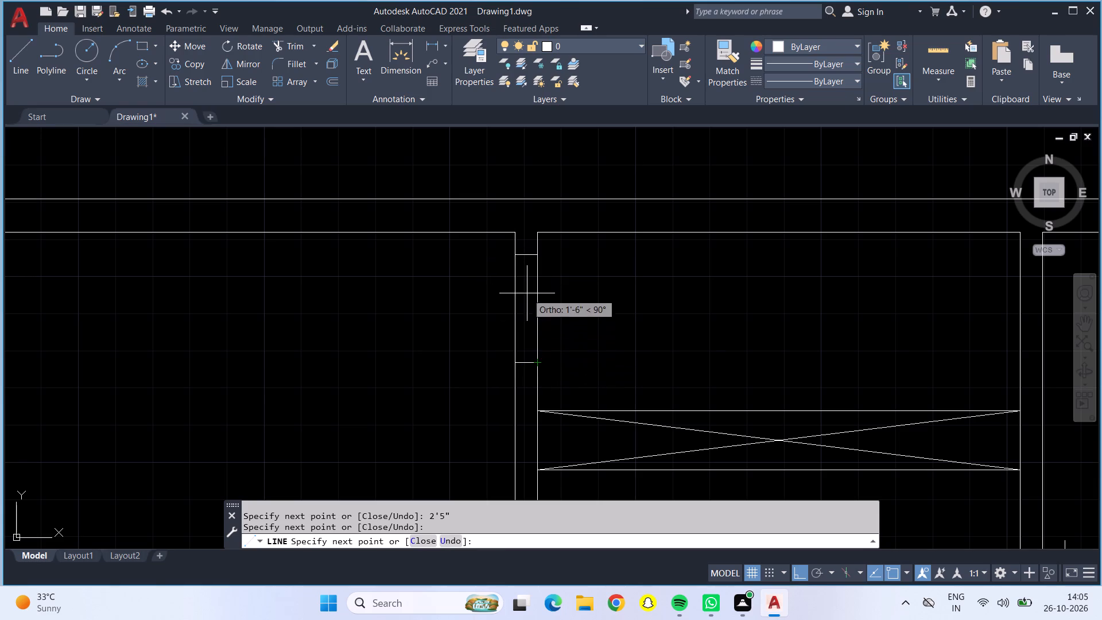
Continue the line back to the room end of the first jamb and 2'5" right into the room as the open door leaf.
click(534, 253)
text(2'5")
key(Return)
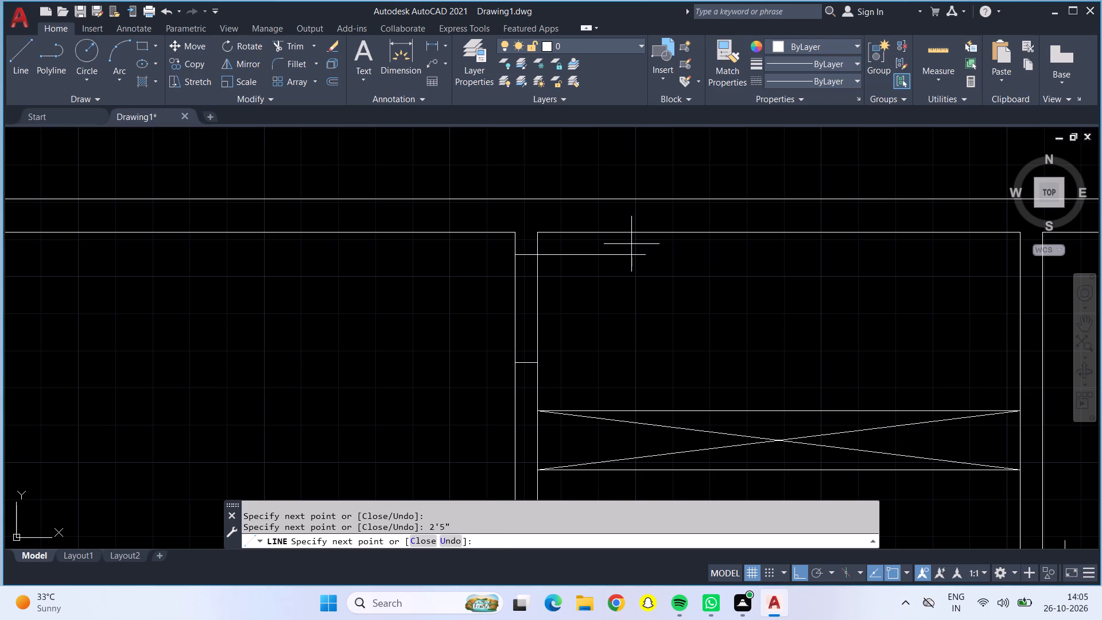
scroll(631, 244, down, 2)
key(Return)
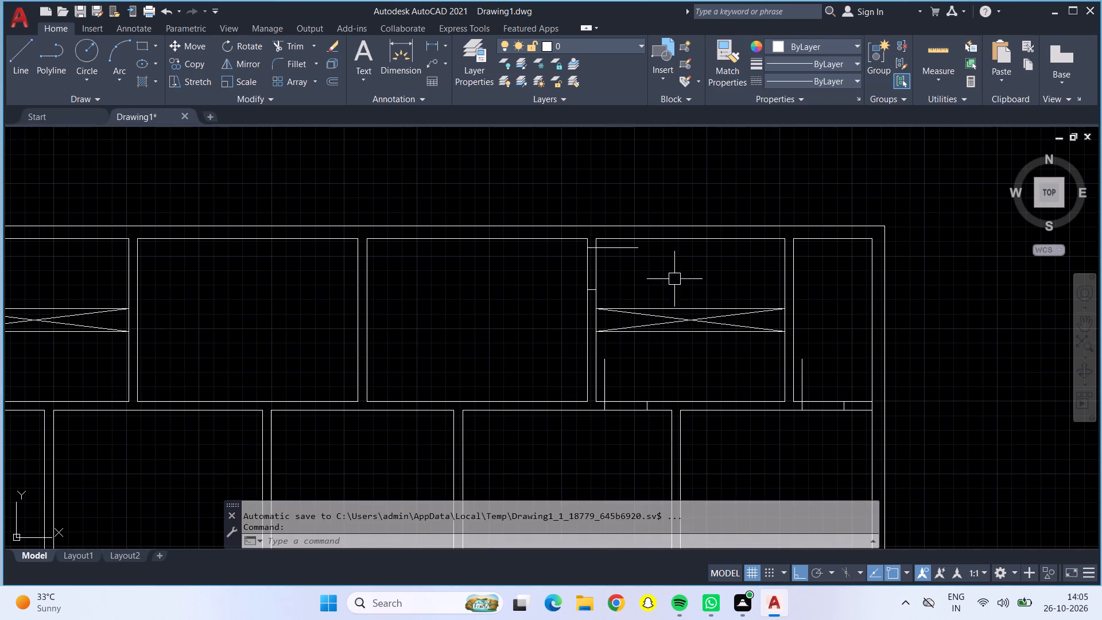
Draw a line 6" left from the lower-right corner of the top row's second room from the left and down across the wall as the first jamb.
click(17, 46)
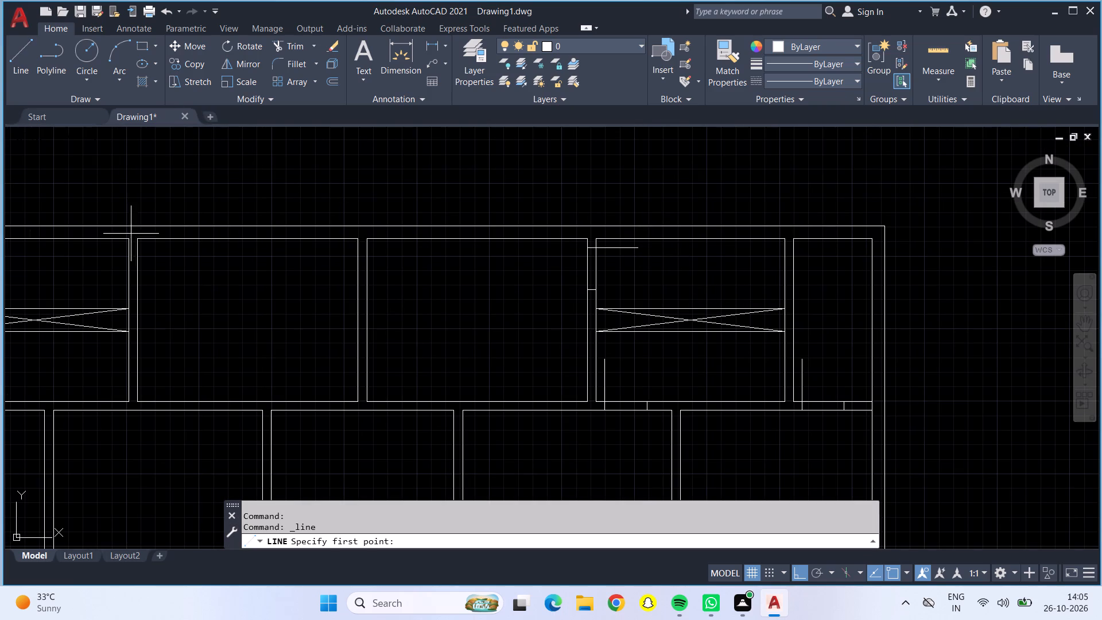
middle_drag(195, 276, 411, 229)
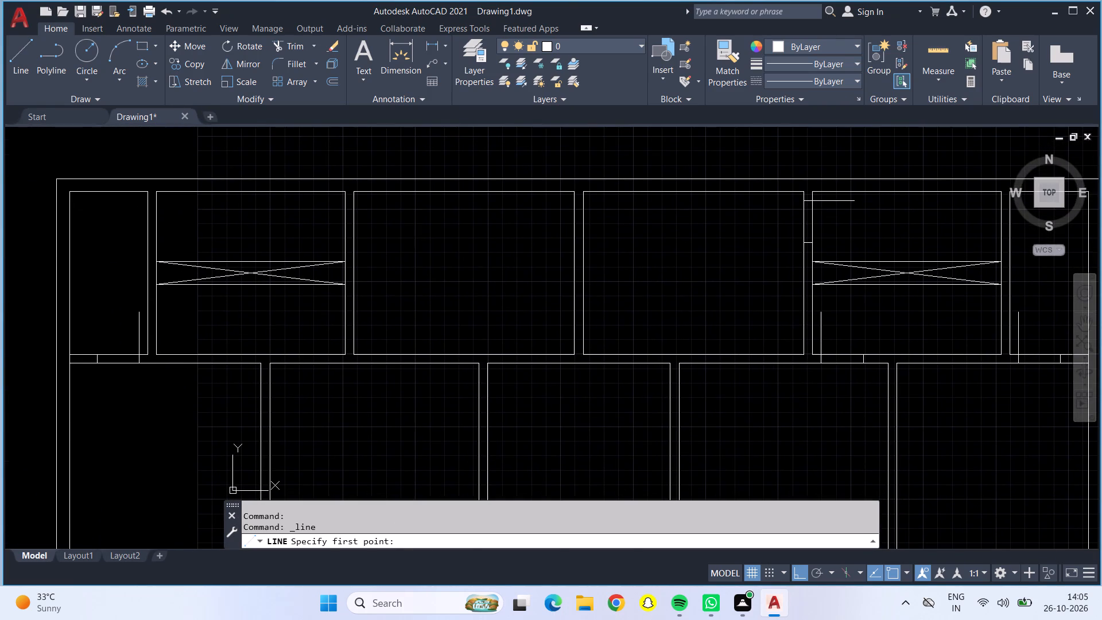
middle_drag(410, 311, 609, 192)
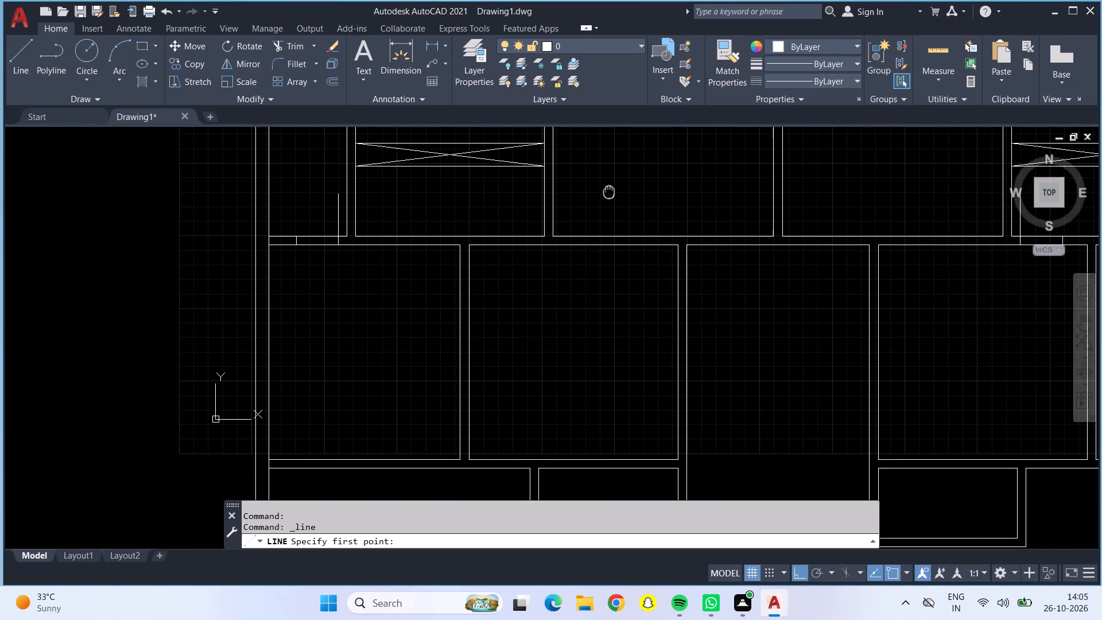
middle_drag(609, 192, 606, 191)
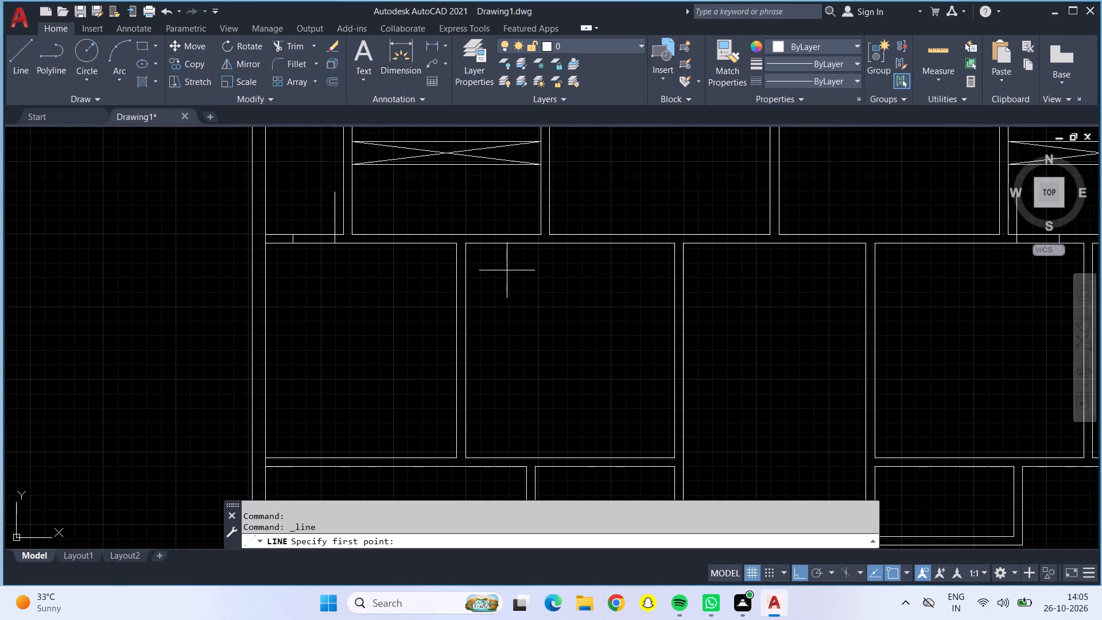
middle_drag(507, 270, 406, 276)
scroll(432, 304, down, 1)
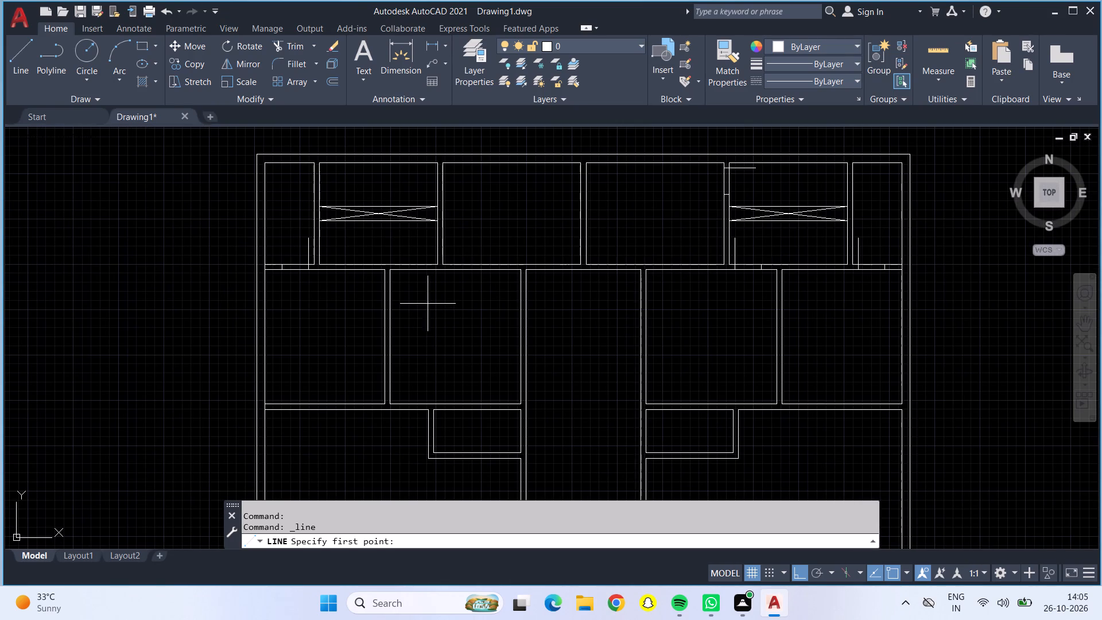
scroll(423, 309, up, 2)
middle_drag(430, 269, 443, 369)
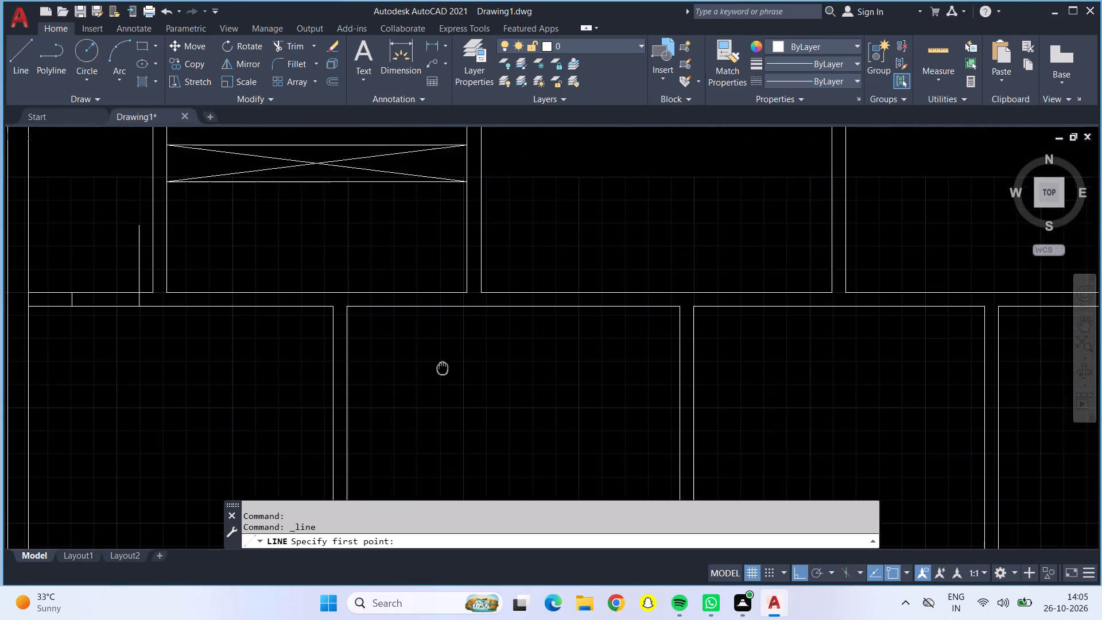
middle_drag(443, 369, 449, 432)
scroll(456, 341, up, 1)
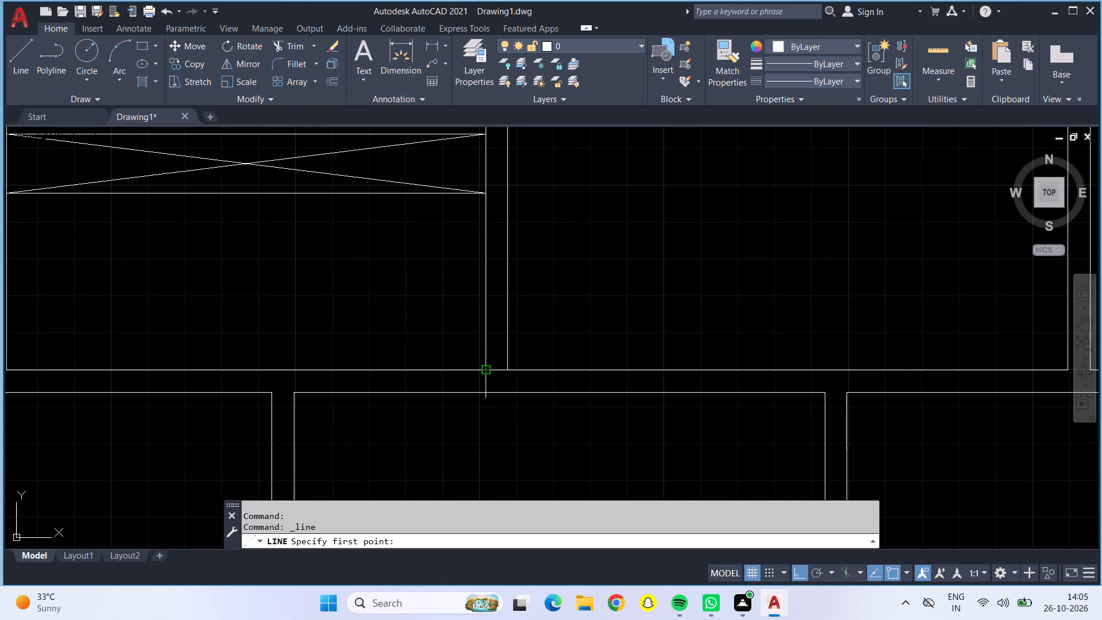
click(488, 367)
text(6")
key(Return)
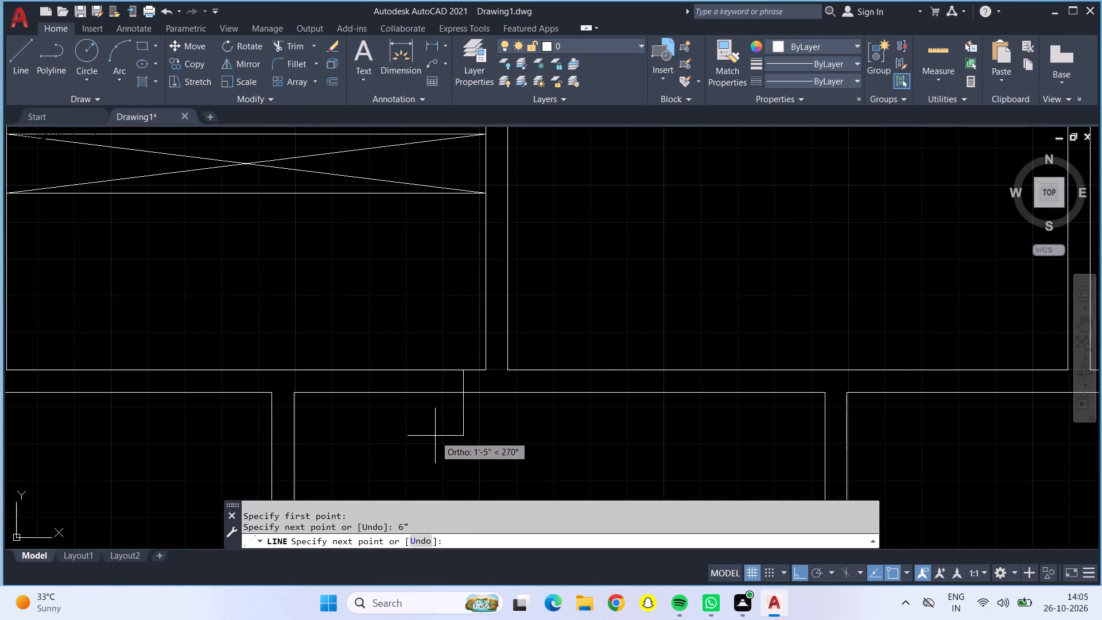
click(464, 394)
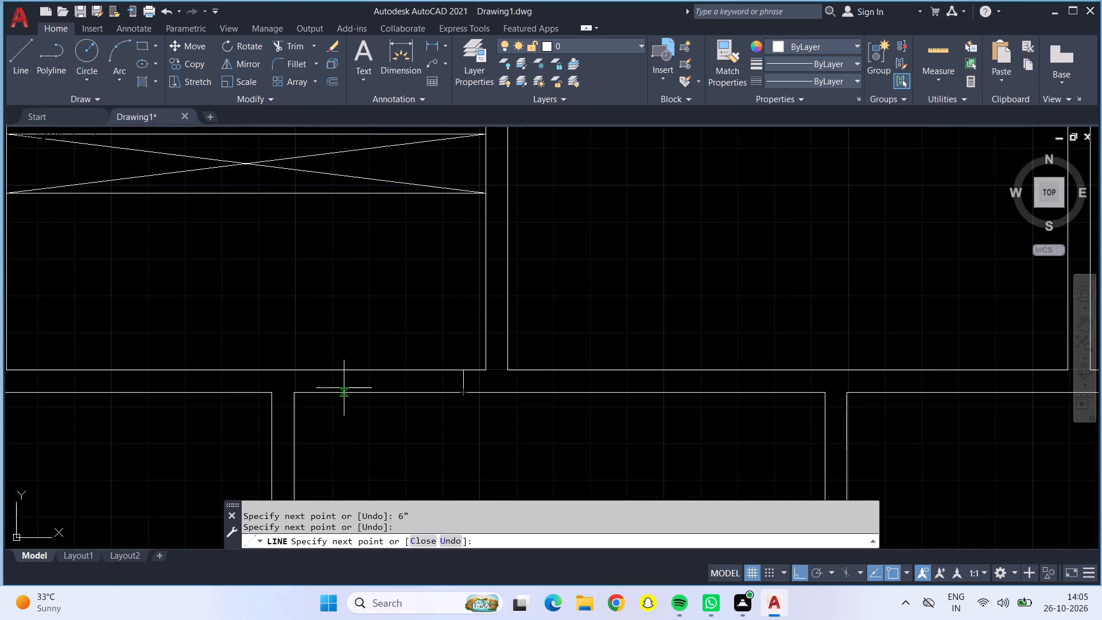
Continue the line 2" and another 2'5" left along the wall's lower face, and up across the wall as the second door jamb.
key(2)
key(Return)
text('5)
key(shift+quotedbl)
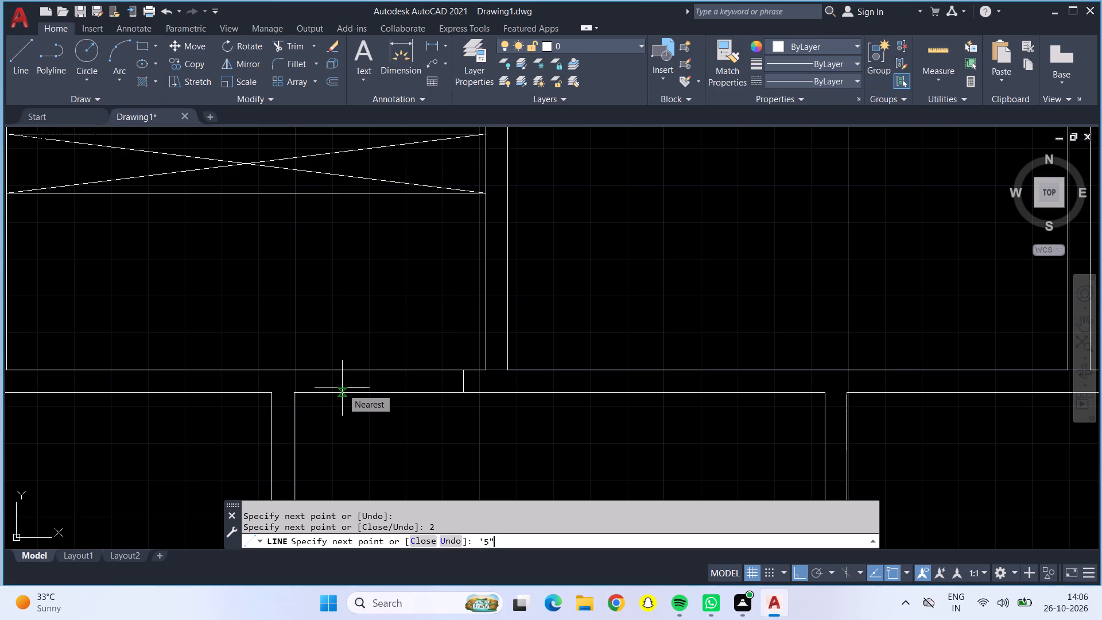
key(BackSpace)
key(BackSpace)
key(BackSpace)
key(BackSpace)
text(2'5")
key(Return)
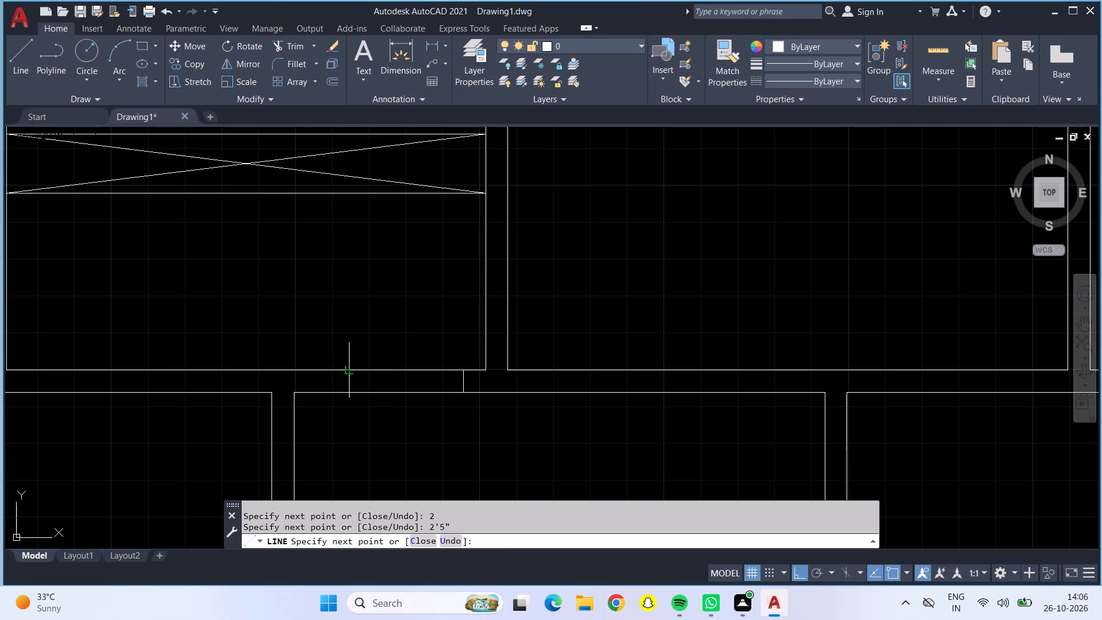
click(347, 371)
Continue the line back to the top of the first jamb and 2'5" up into the room as the open door leaf.
click(460, 366)
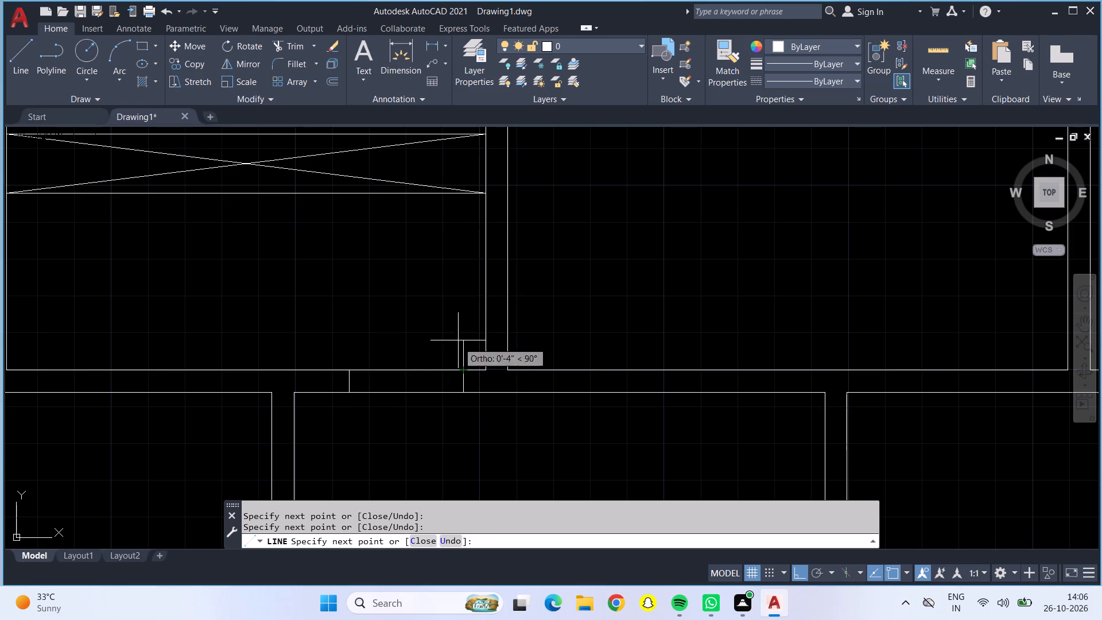
text(2'5")
key(Return)
key(Return)
scroll(454, 301, down, 2)
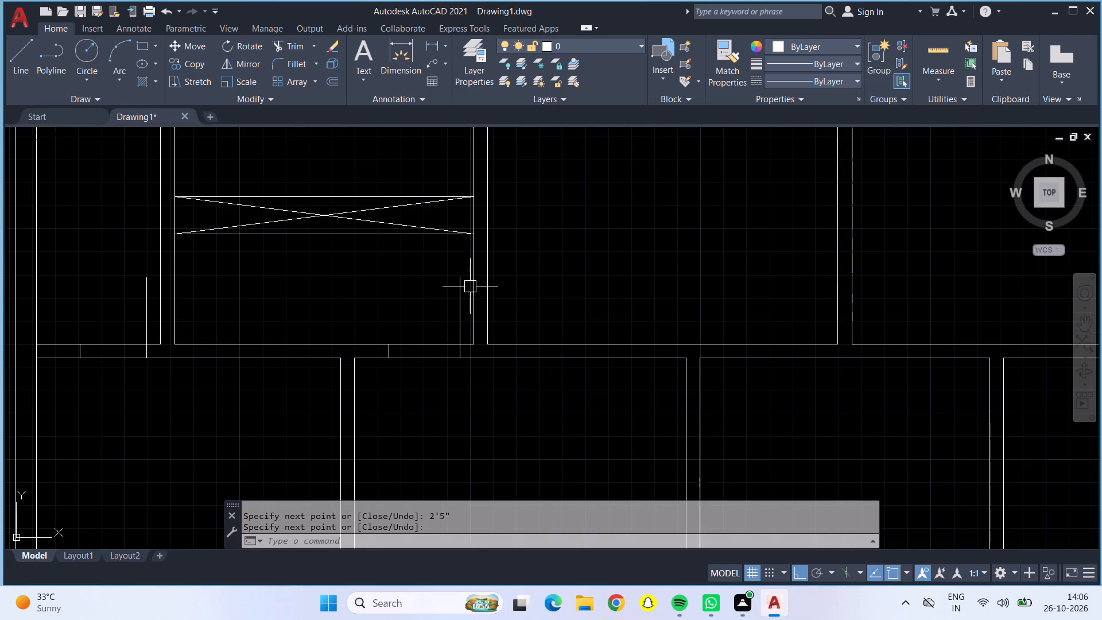
Draw a line 6" down from the upper-right corner of the top row's second room, across the wall, 2'5" down and back across as door jambs.
middle_drag(528, 269, 505, 396)
click(17, 61)
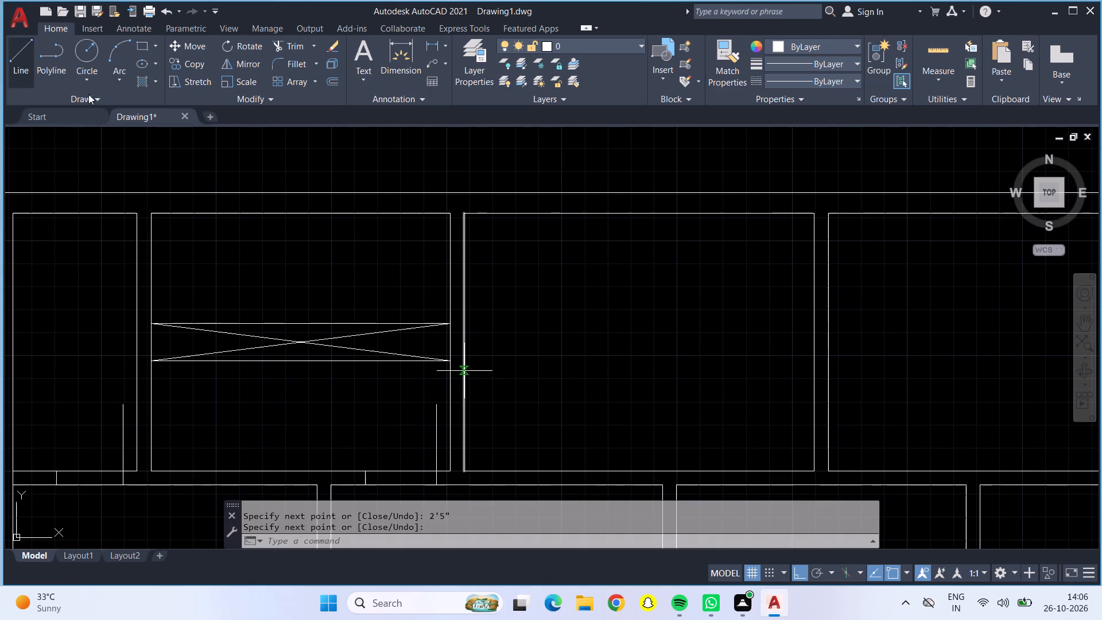
scroll(436, 210, up, 2)
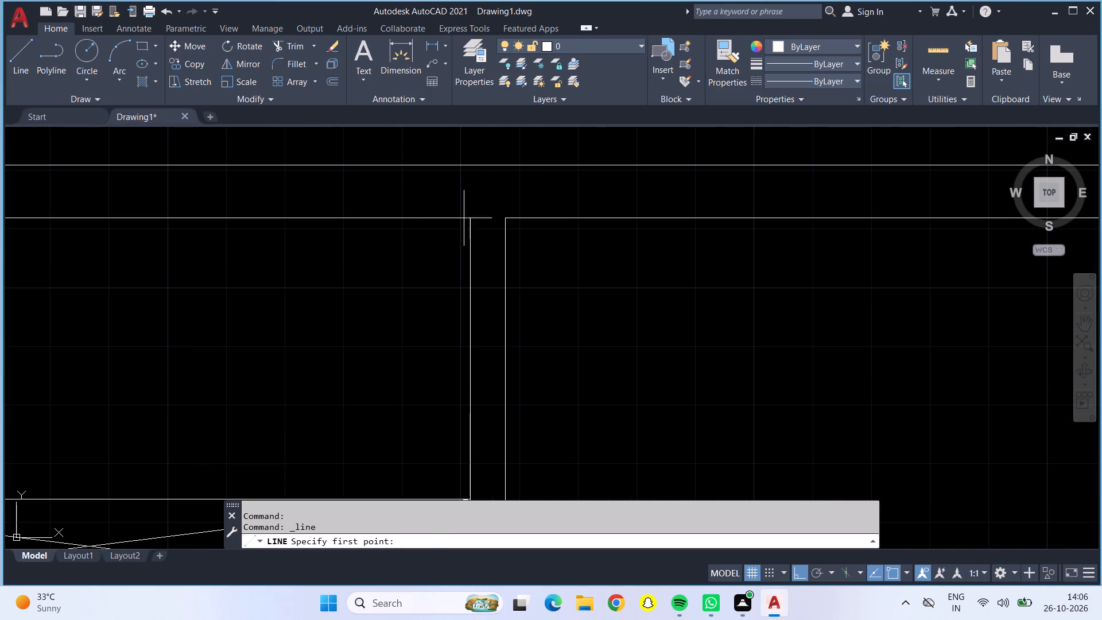
click(472, 214)
text(6")
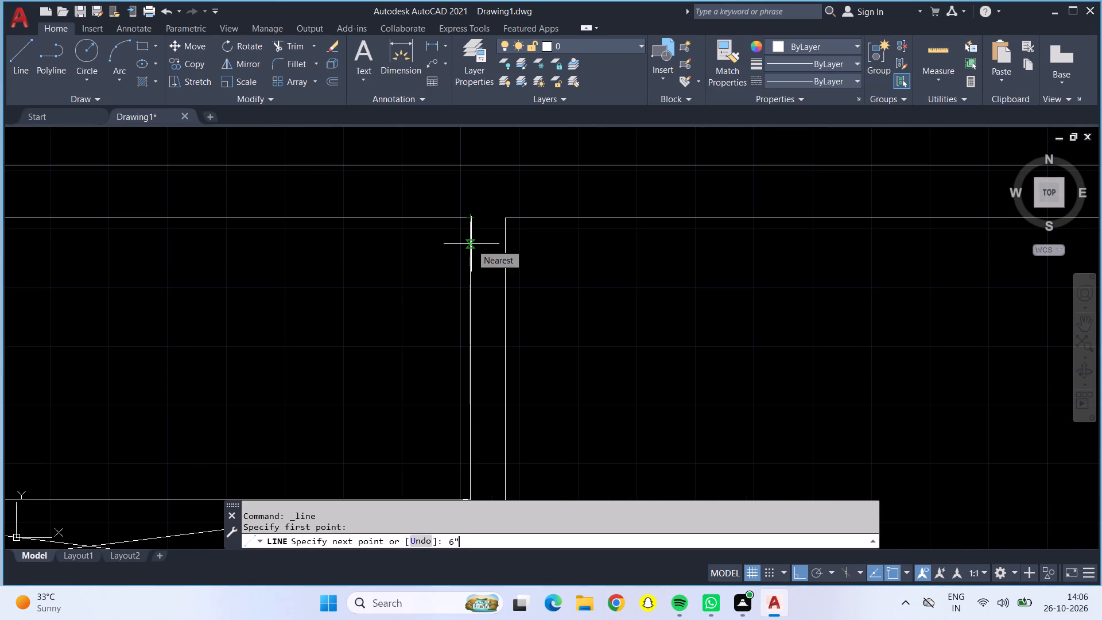
key(Return)
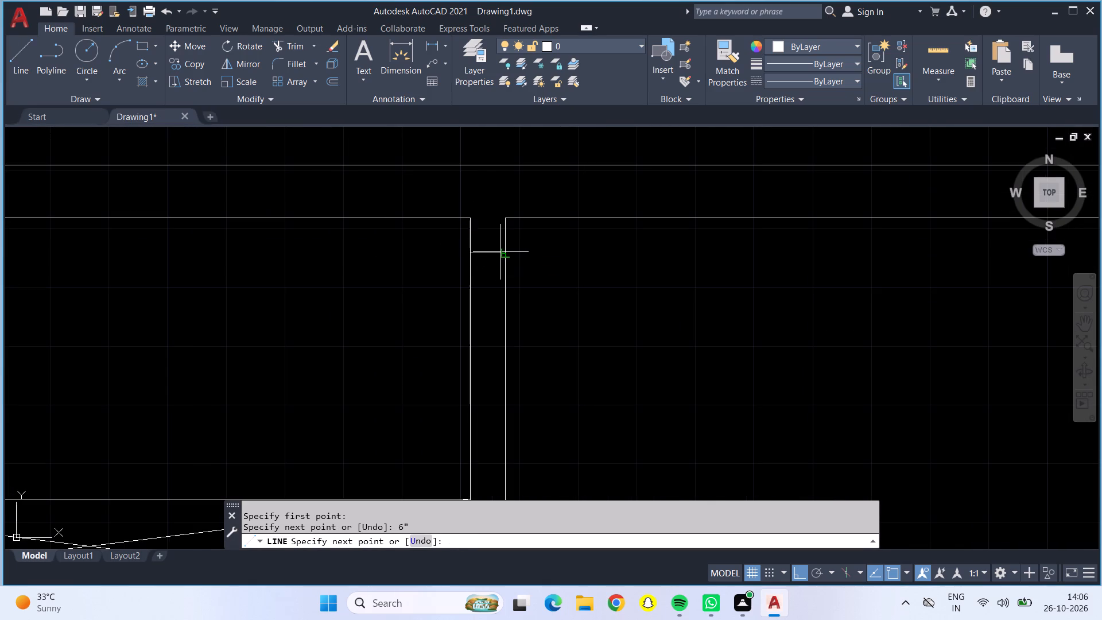
click(506, 255)
text(2'5")
key(Return)
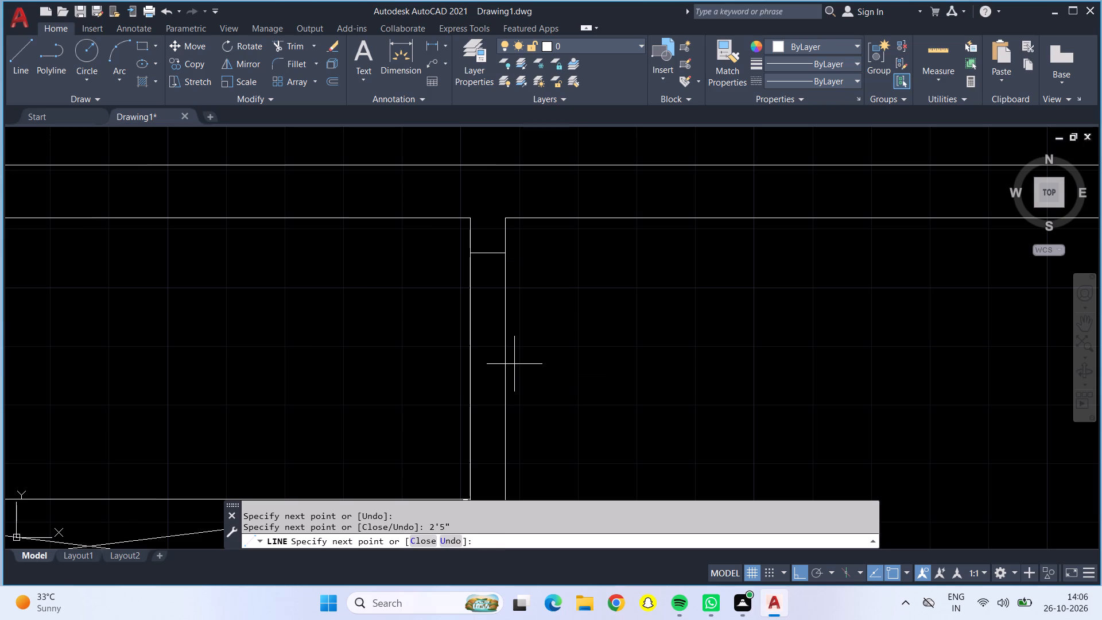
click(463, 421)
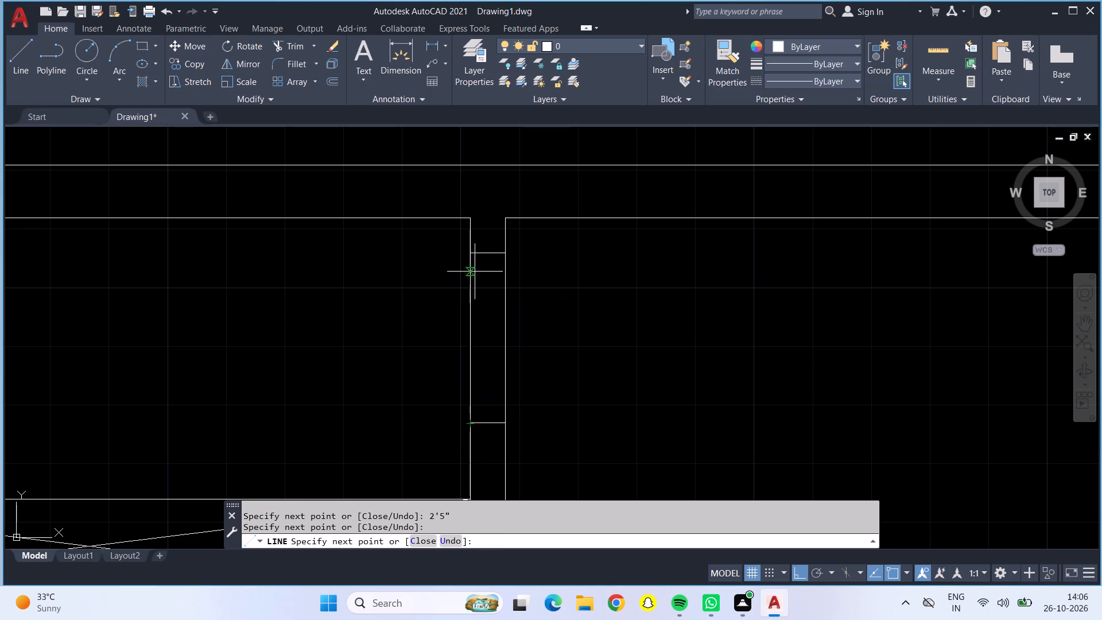
Continue the line back to the room end of the upper jamb and 2'5" left into the room as the open door leaf.
click(470, 251)
text(2'5")
key(Return)
key(Return)
Draw a line 6" left from the top row's third room's lower-right corner, down across the wall, 3' left and back up as door jambs.
scroll(274, 253, down, 2)
scroll(448, 304, down, 1)
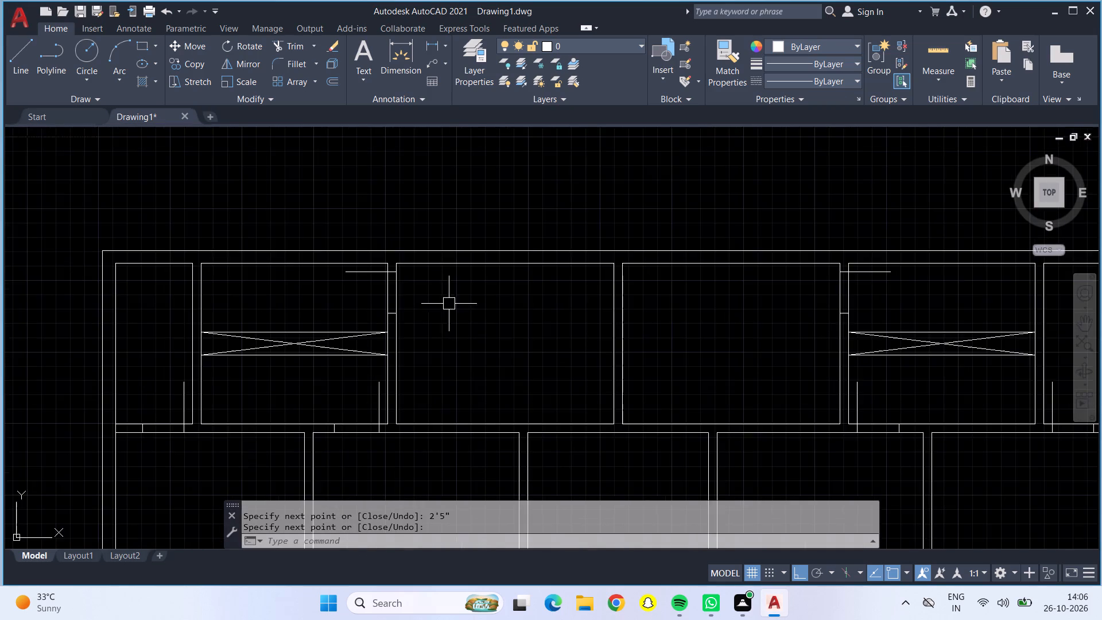
middle_drag(451, 306, 348, 280)
scroll(425, 321, down, 1)
middle_drag(425, 321, 368, 298)
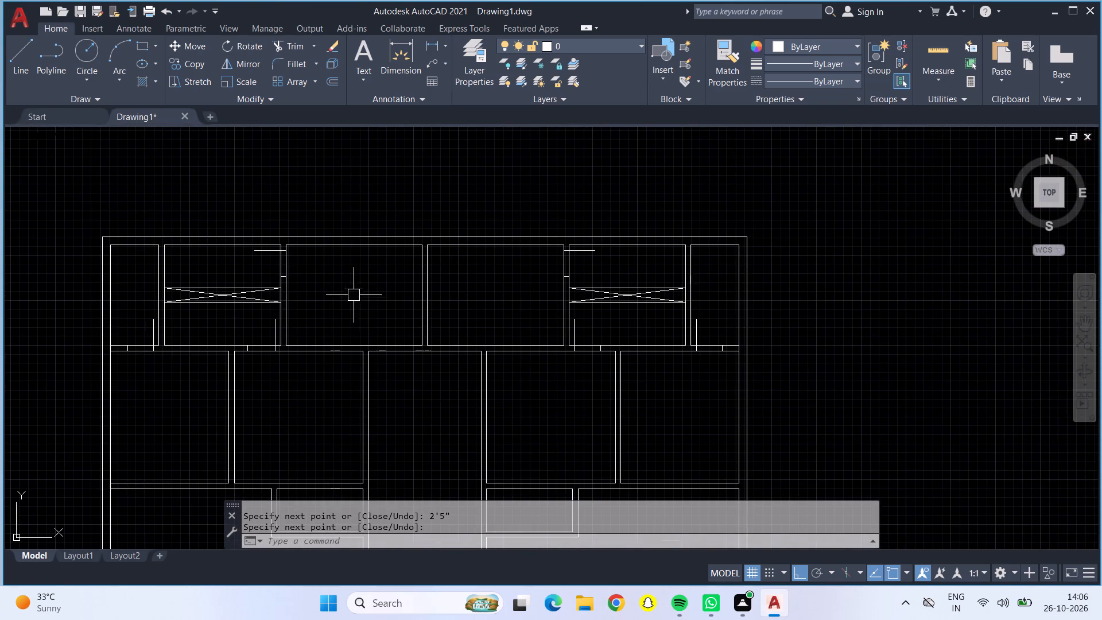
click(24, 56)
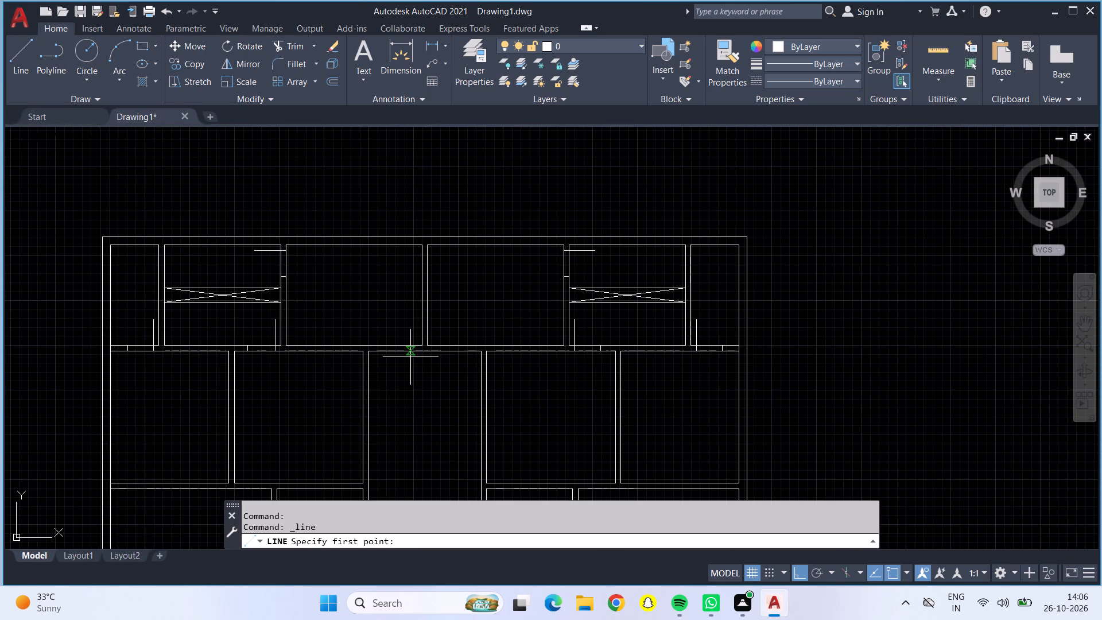
scroll(410, 356, up, 4)
click(482, 289)
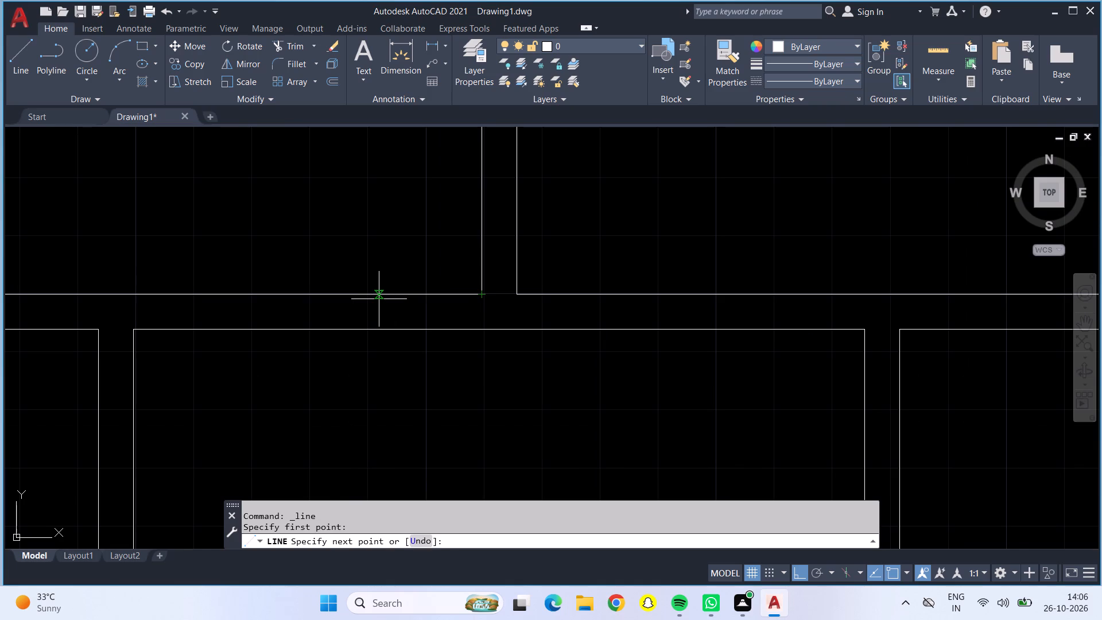
text(6")
key(Return)
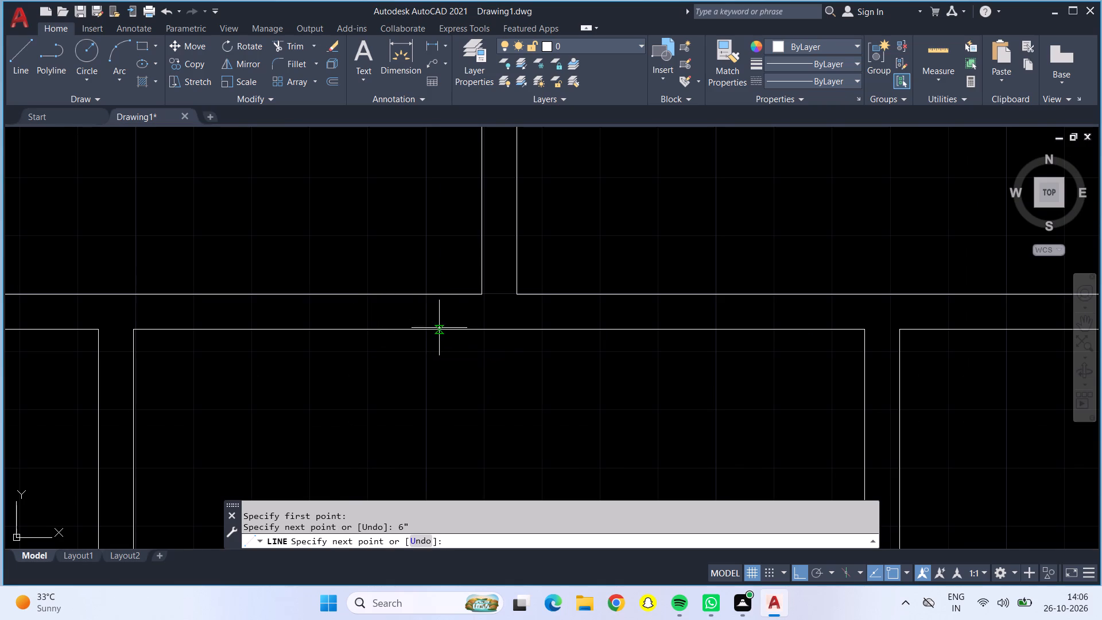
drag(447, 329, 441, 329)
text(3')
key(Return)
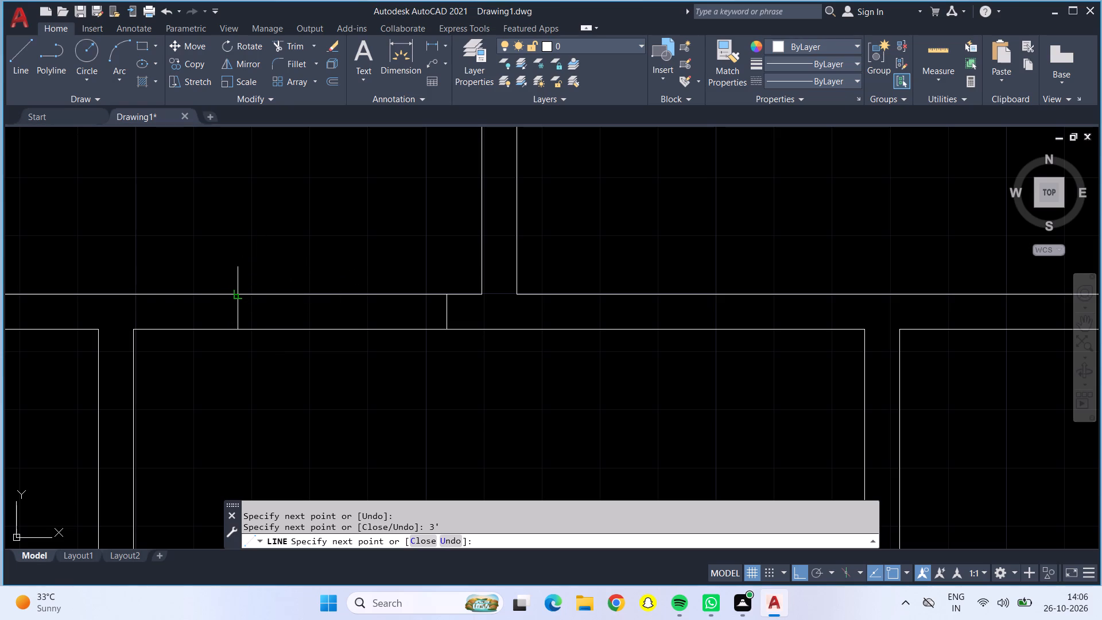
click(241, 291)
Continue the line back to the top of the first jamb and 3' up into the third room as the open door leaf.
click(448, 292)
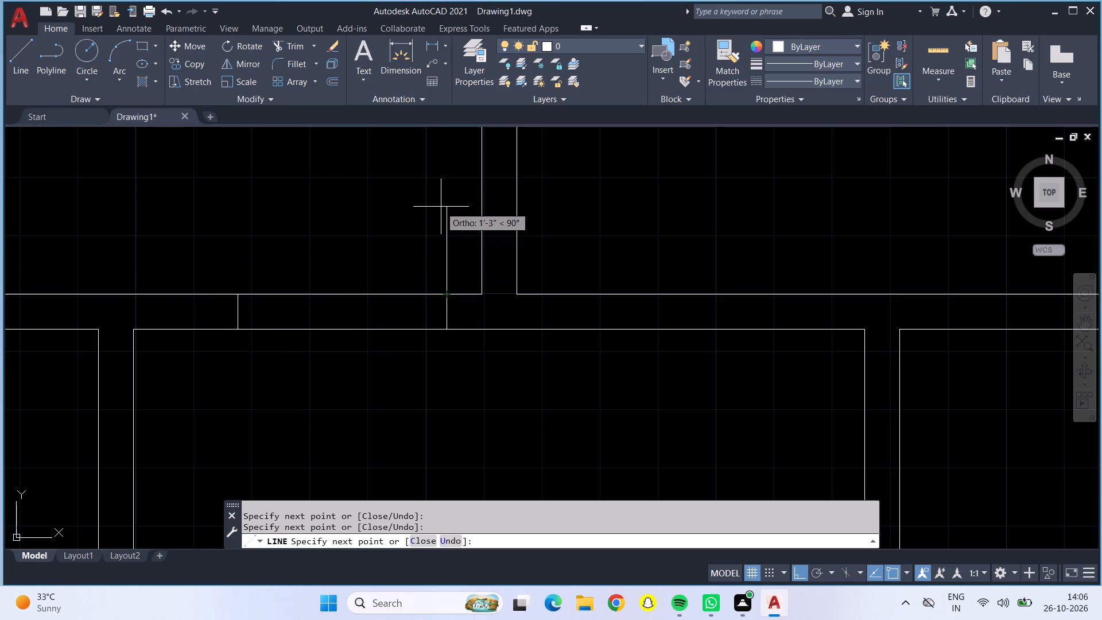
key(3)
key(apostrophe)
key(Return)
key(Return)
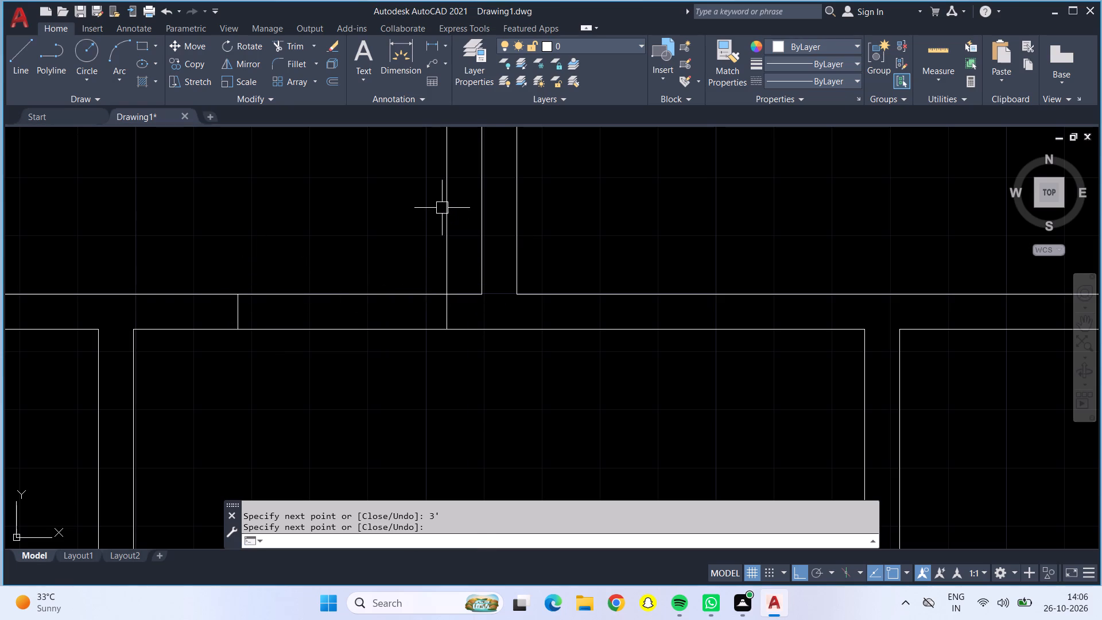
Draw a line 6" right from the top row's fourth room's lower-left corner, down across the wall, 3' right and back up as door jambs.
click(32, 66)
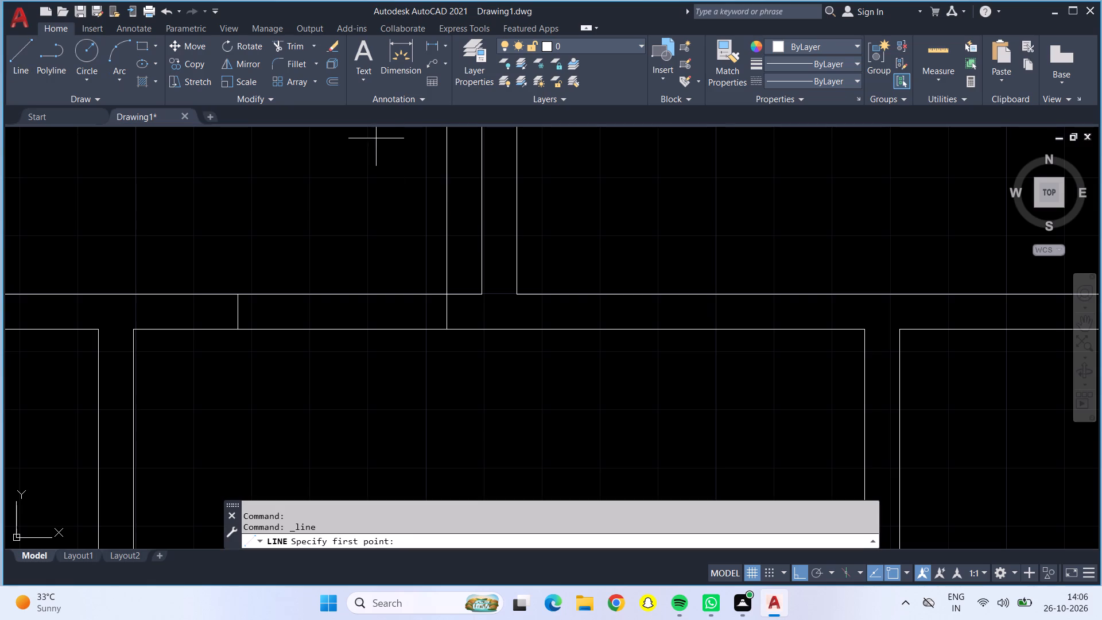
click(517, 293)
text(6")
key(Return)
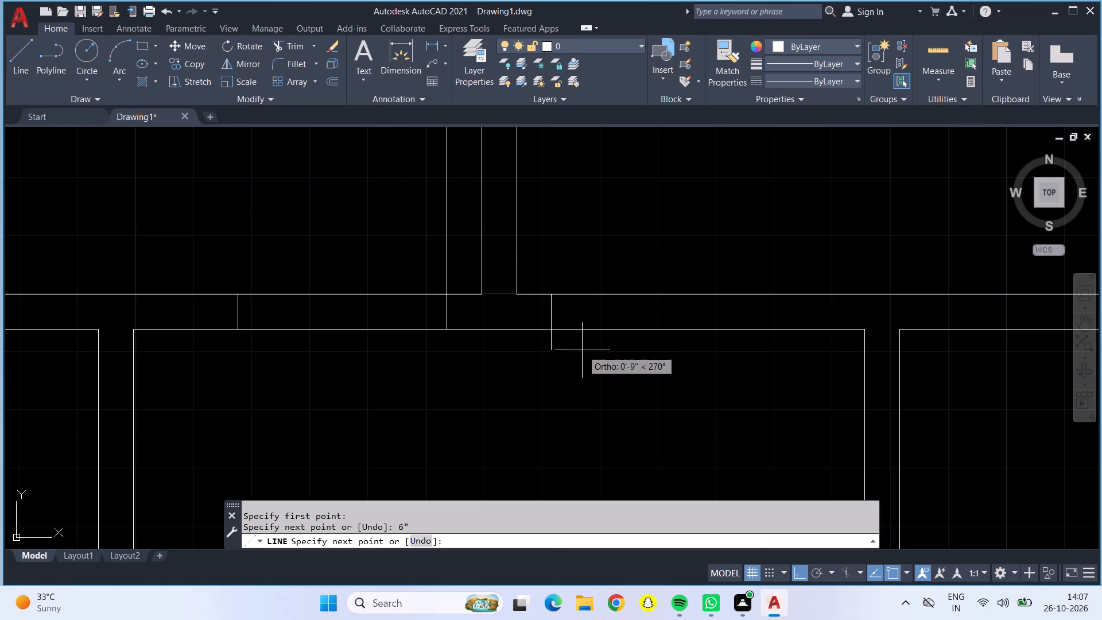
click(544, 328)
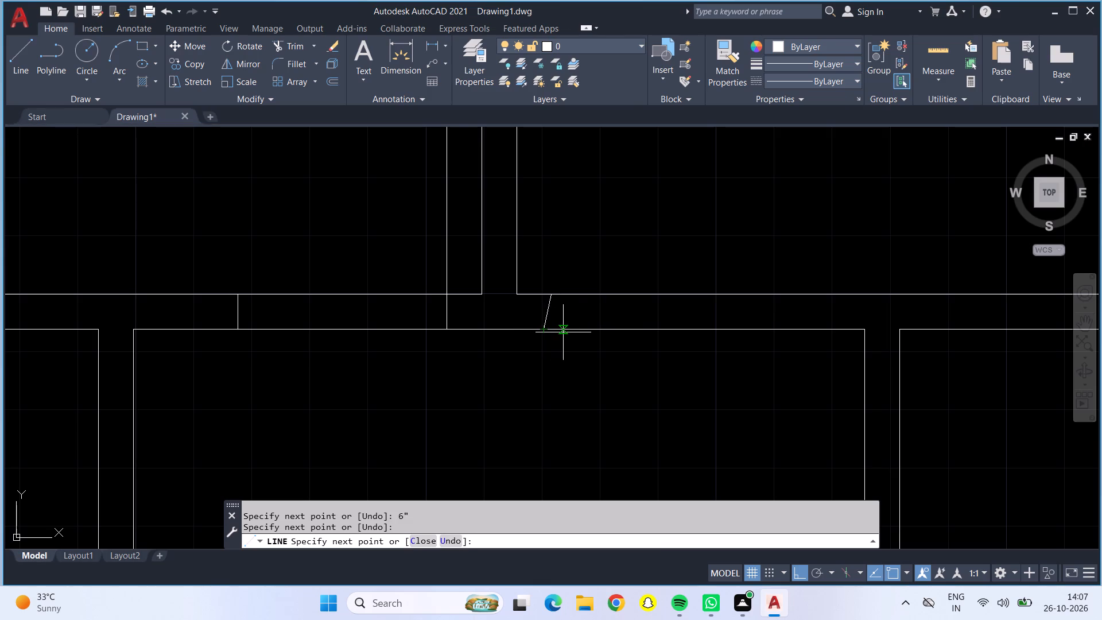
key(ctrl+z)
click(550, 329)
text(3')
key(Return)
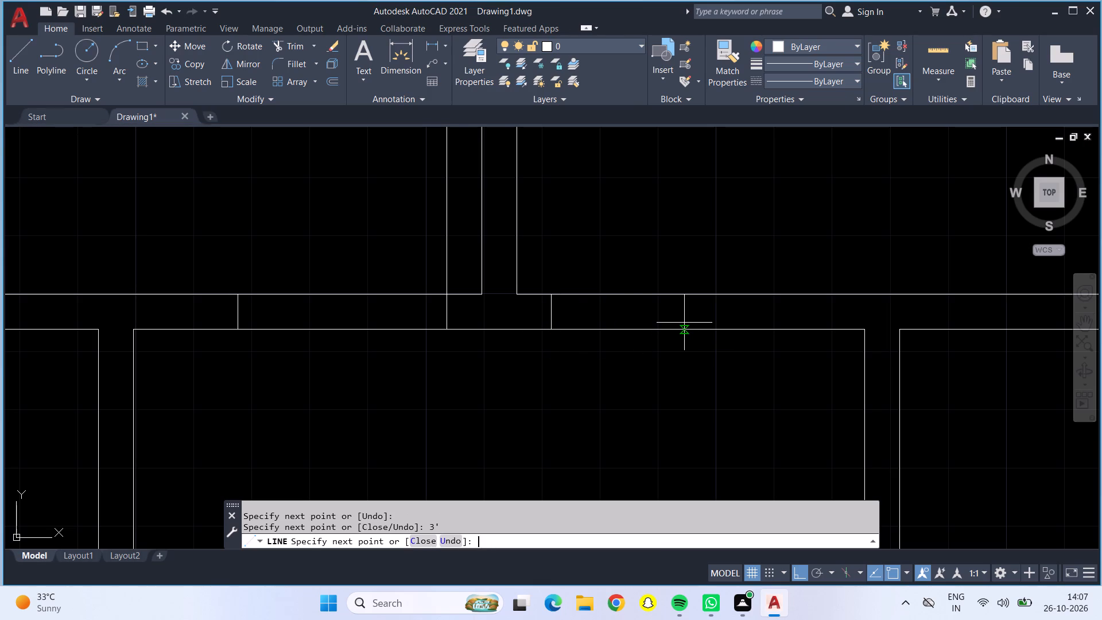
click(759, 293)
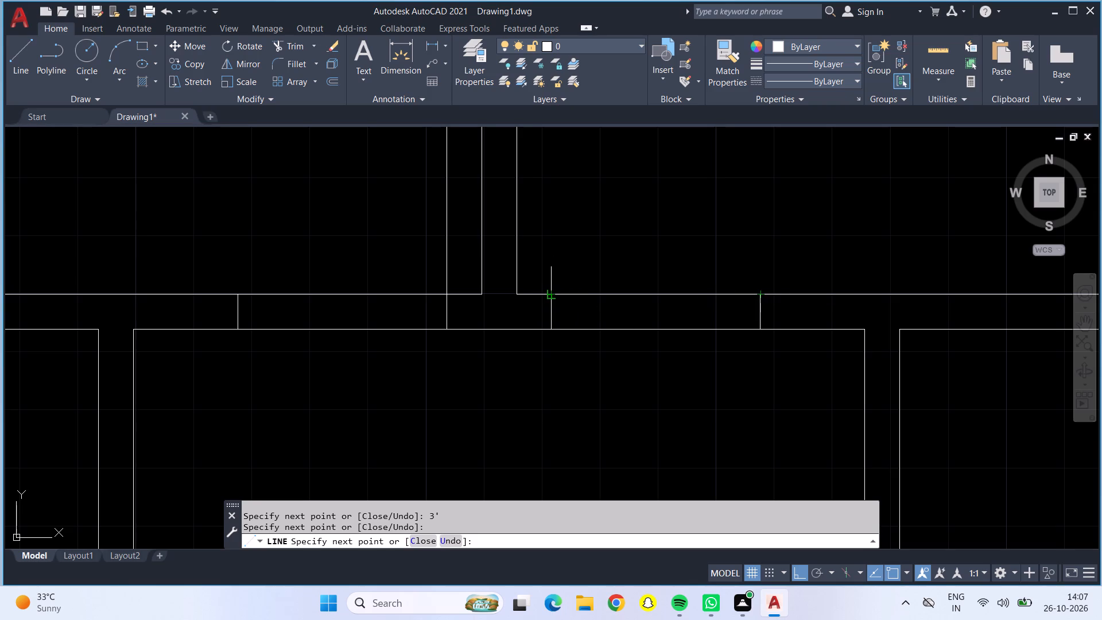
Continue the line back to the top of the first jamb and 3' up into the fourth room as the open door leaf.
click(553, 292)
text(3')
key(Return)
key(Return)
Examine the rooms below the top row, around the small rooms beside the central passage.
scroll(563, 161, down, 2)
middle_drag(574, 307, 544, 395)
scroll(550, 387, down, 1)
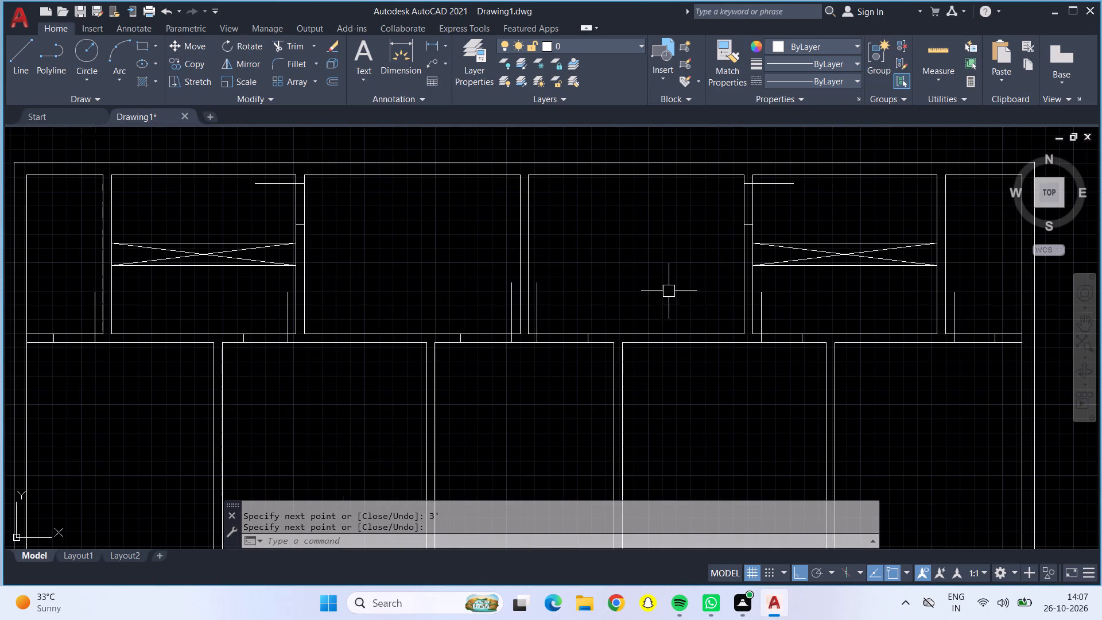
middle_drag(574, 393, 566, 312)
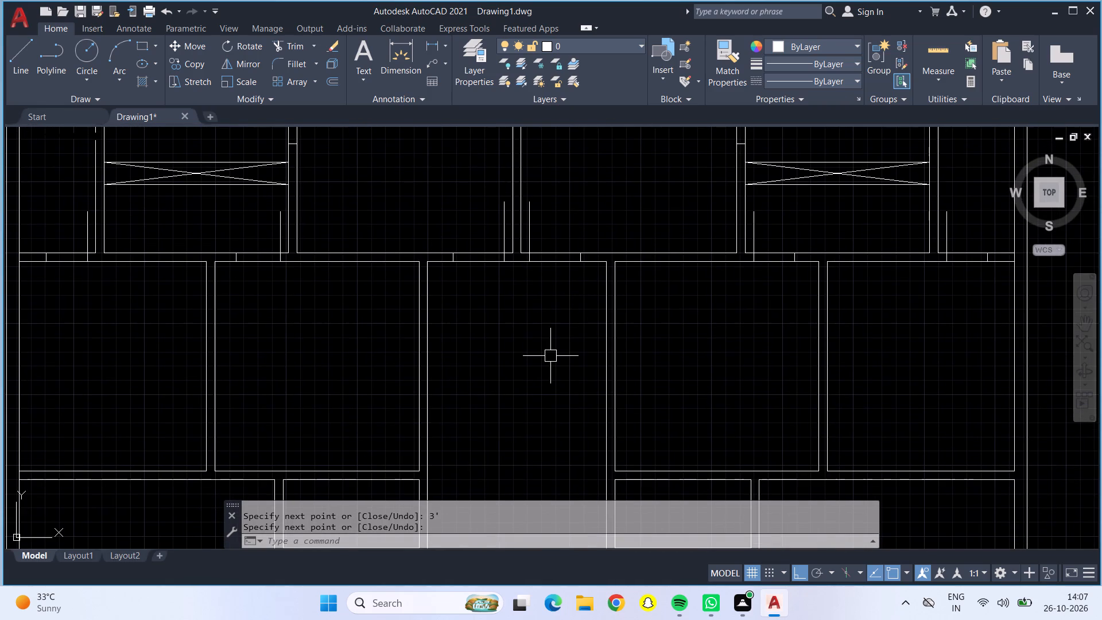
middle_drag(550, 359, 583, 247)
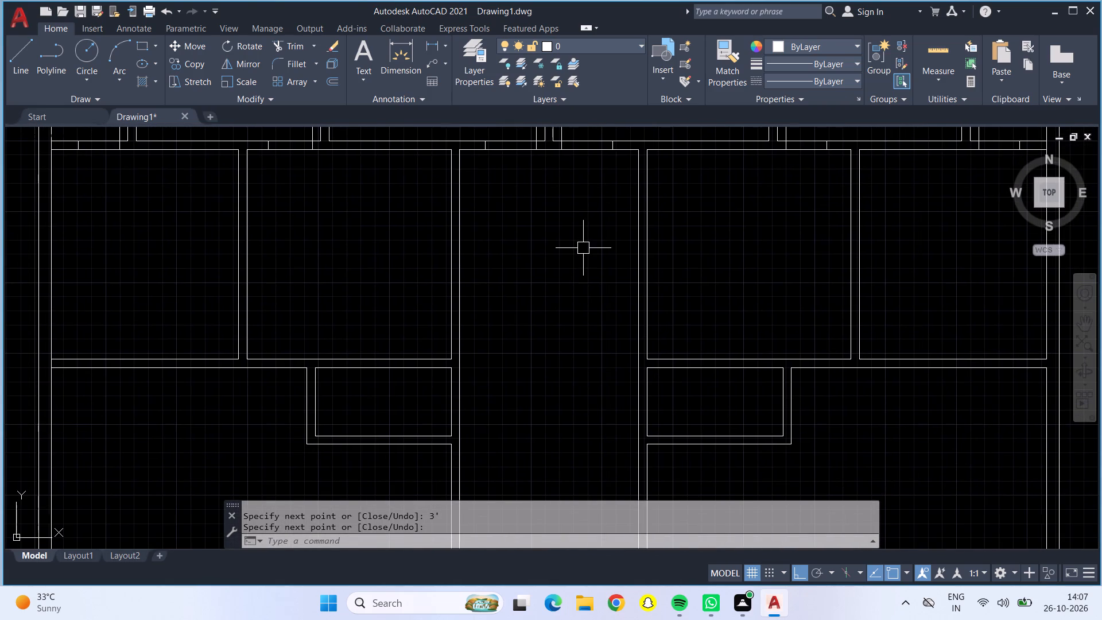
scroll(583, 248, down, 1)
middle_drag(583, 248, 574, 320)
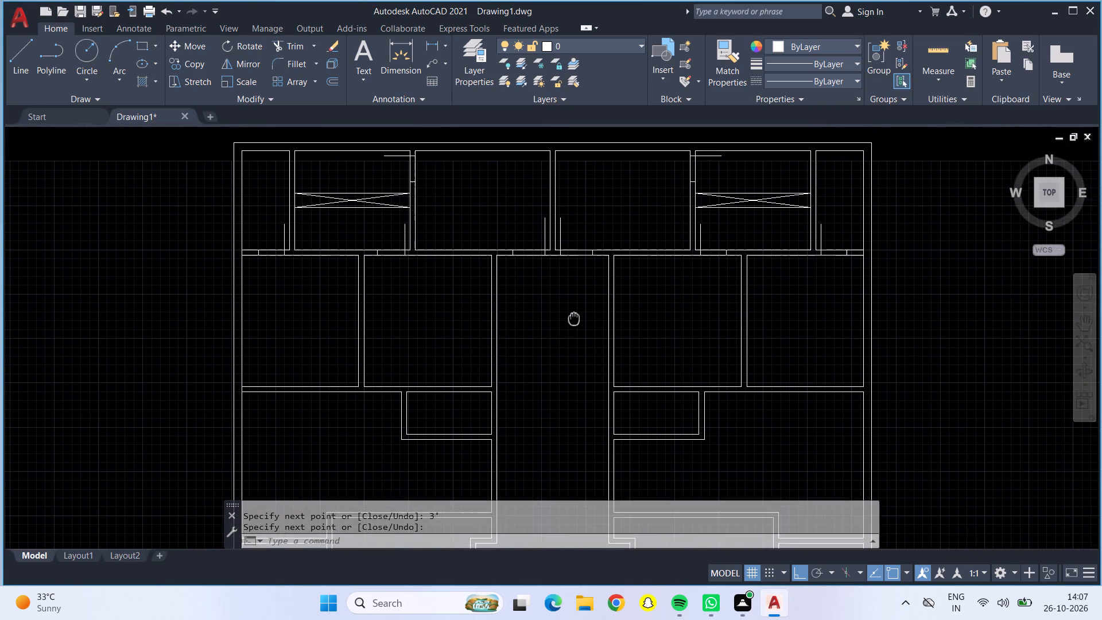
middle_drag(574, 320, 574, 323)
scroll(413, 367, up, 2)
middle_drag(412, 365, 431, 276)
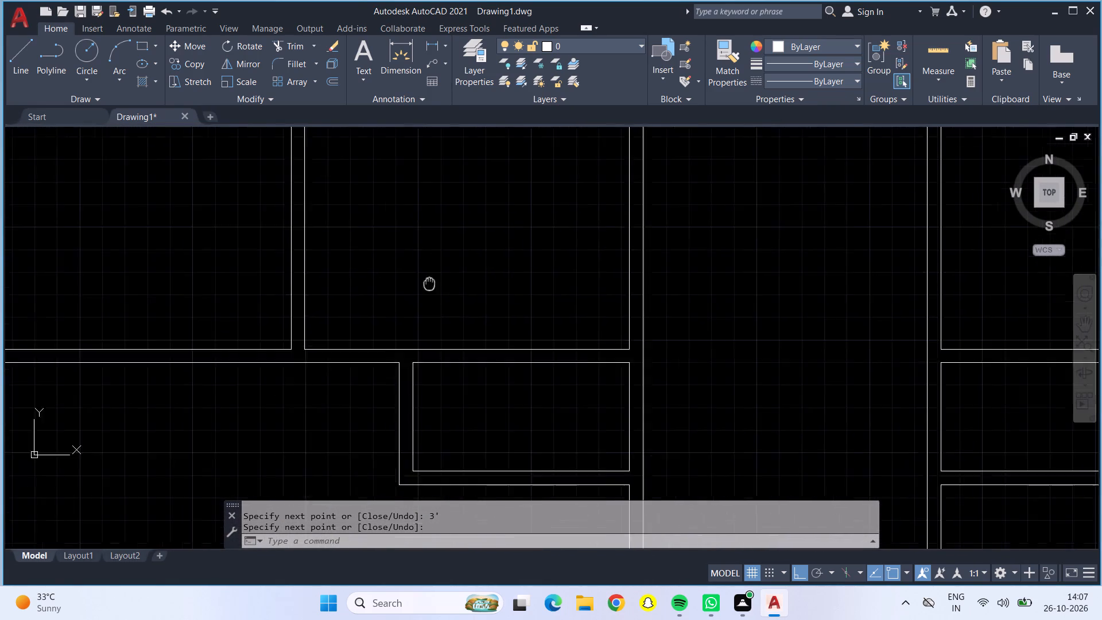
middle_drag(431, 276, 438, 240)
scroll(438, 240, down, 1)
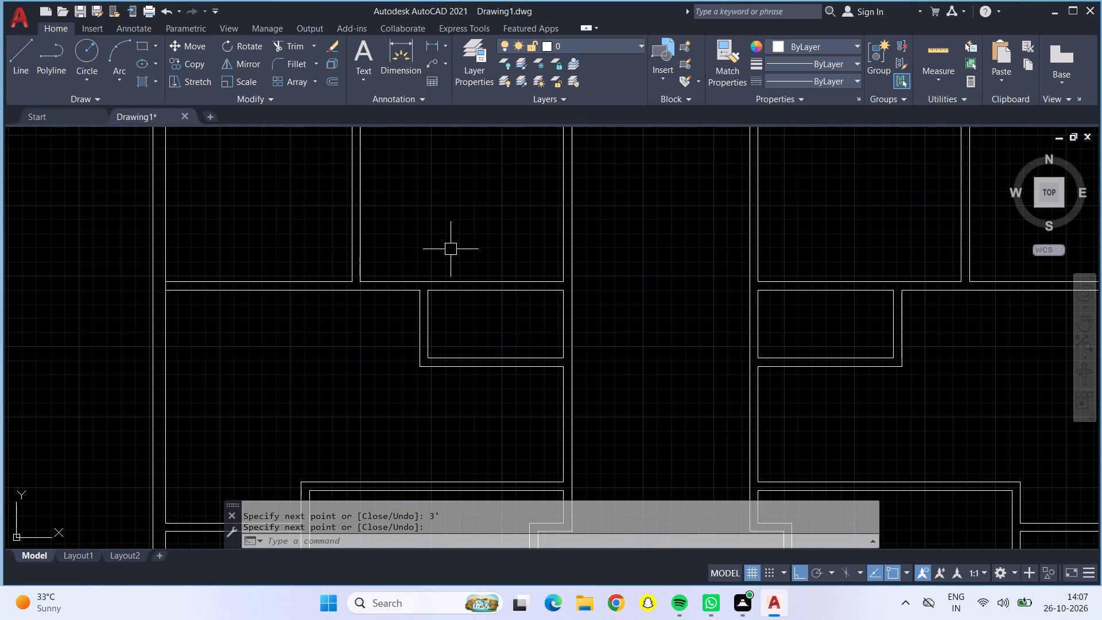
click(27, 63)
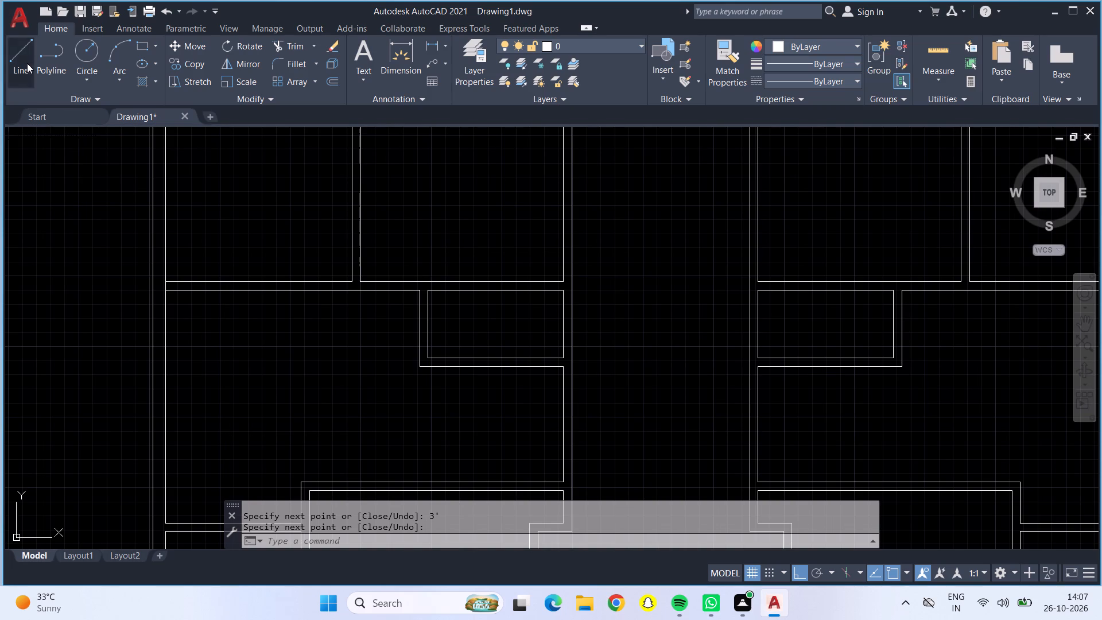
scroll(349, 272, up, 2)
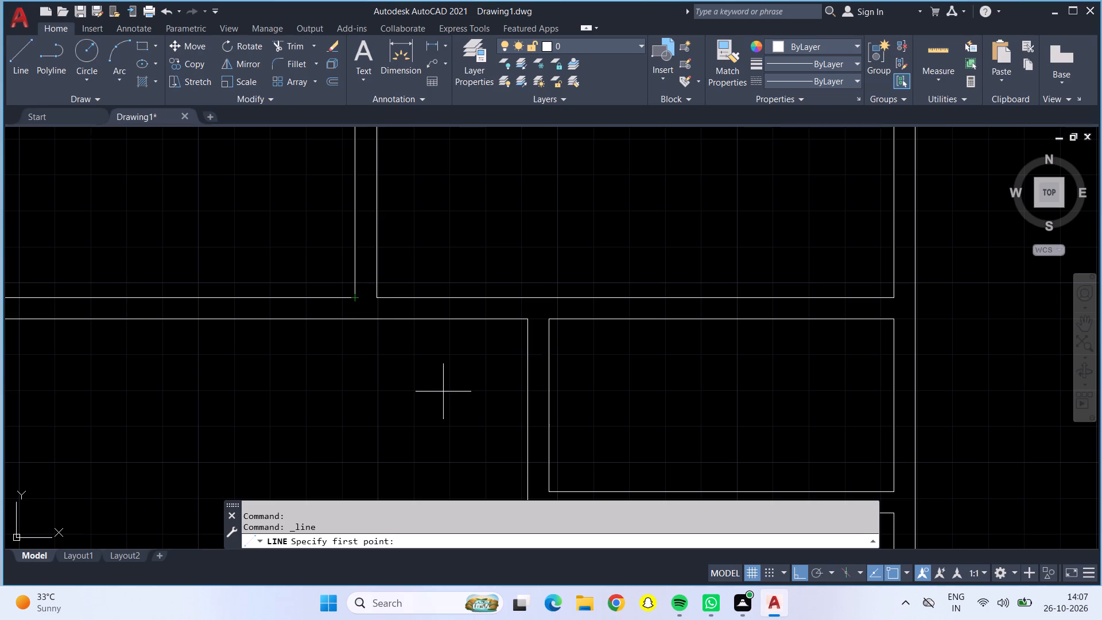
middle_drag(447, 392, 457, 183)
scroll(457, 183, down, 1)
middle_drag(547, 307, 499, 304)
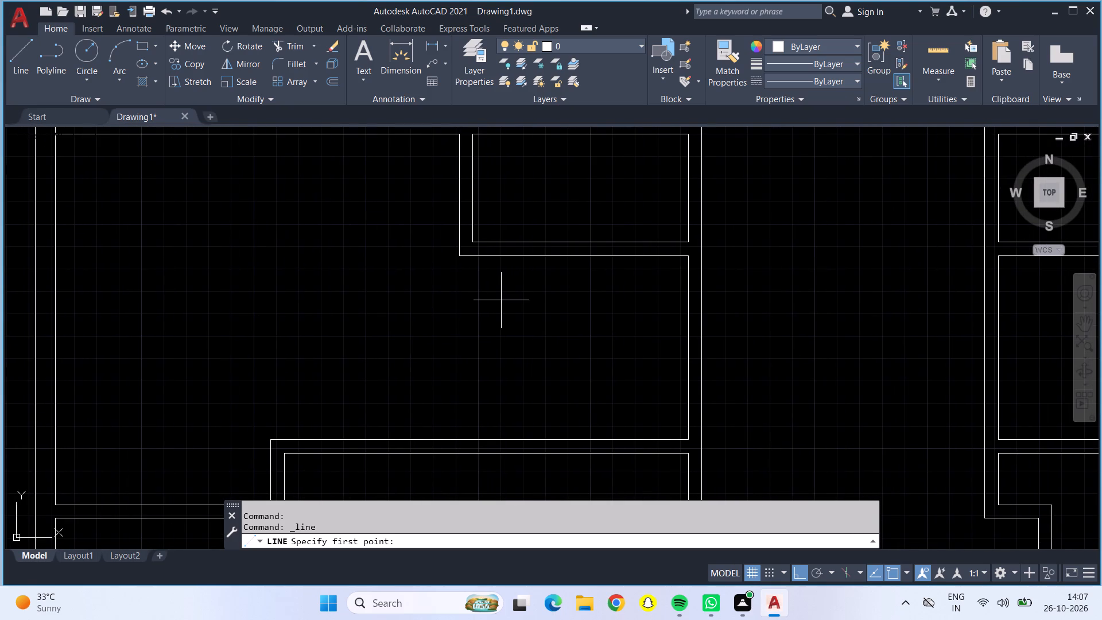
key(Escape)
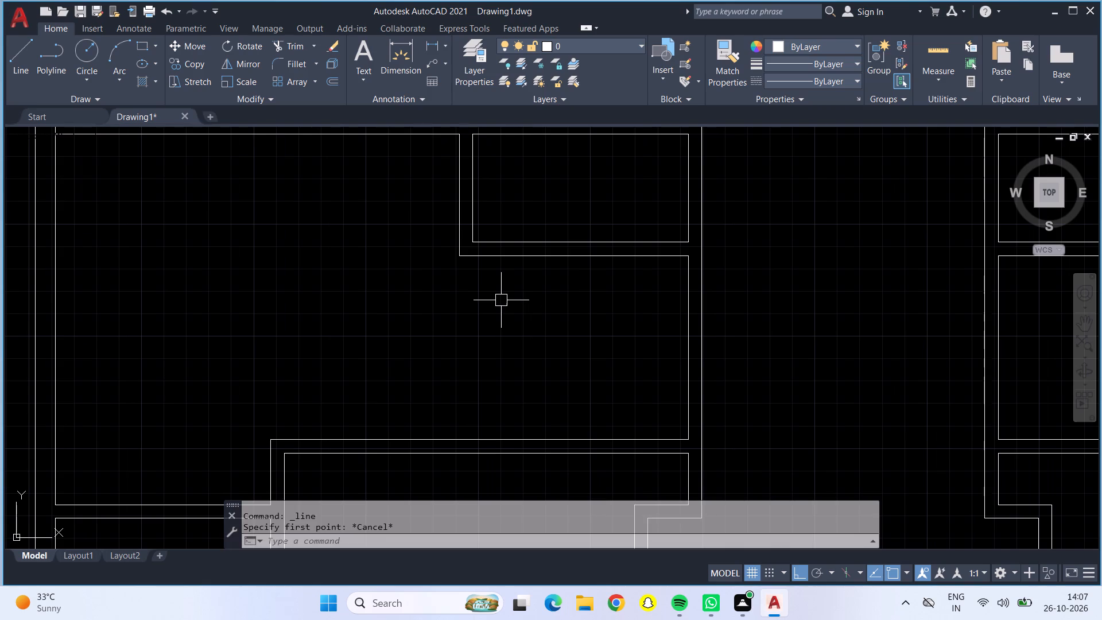
Offset the lower wall line beneath the small room in the plan's left half by 2'5" downward.
key(o)
key(Return)
key(2)
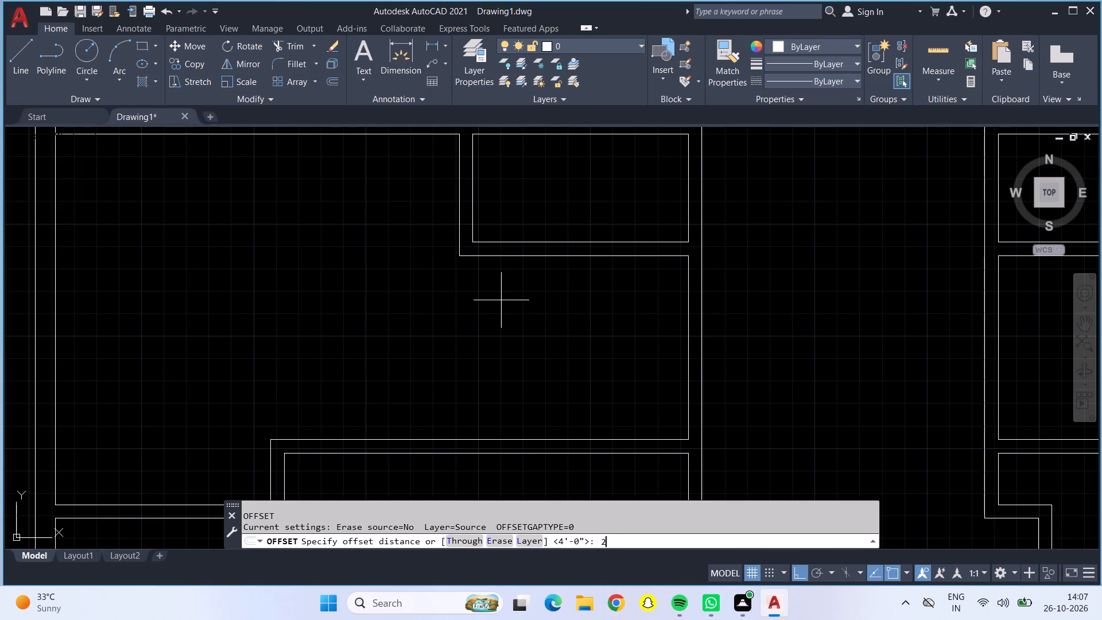
key(apostrophe)
text(5")
key(Return)
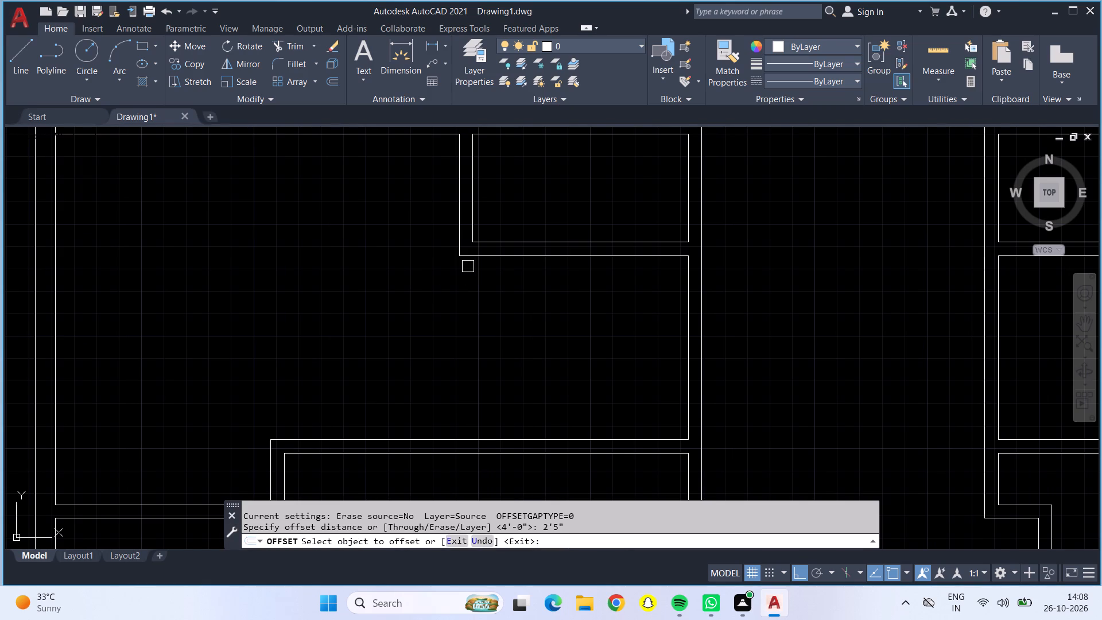
click(508, 256)
drag(527, 294, 533, 296)
middle_drag(893, 351, 826, 360)
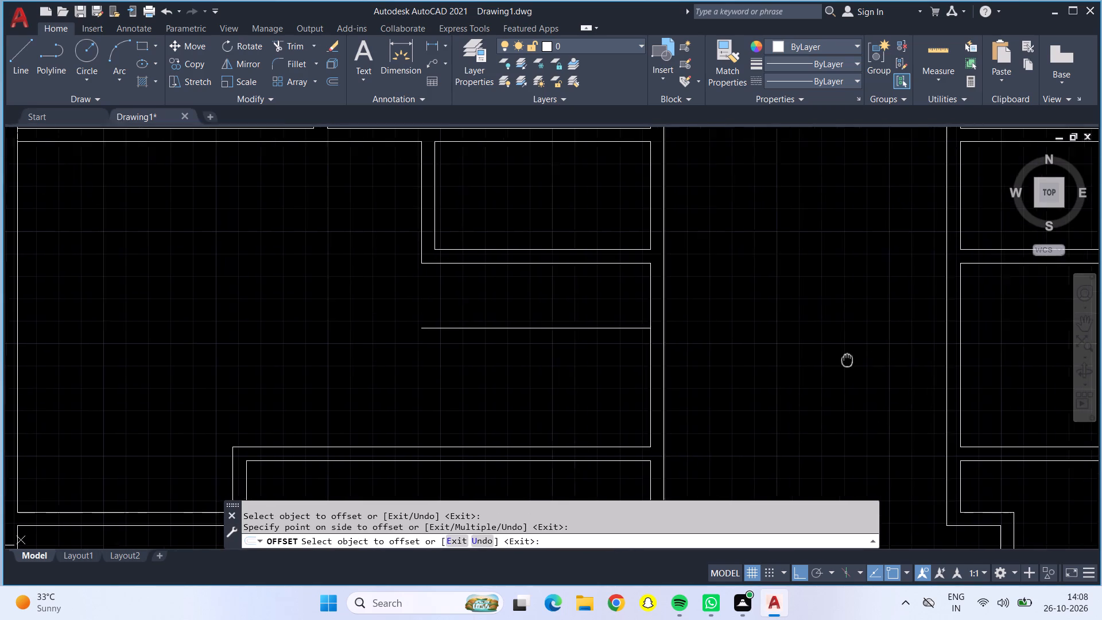
Offset the lower wall line beneath the small room in the plan's right half by 2'5" downward.
middle_drag(826, 360, 593, 357)
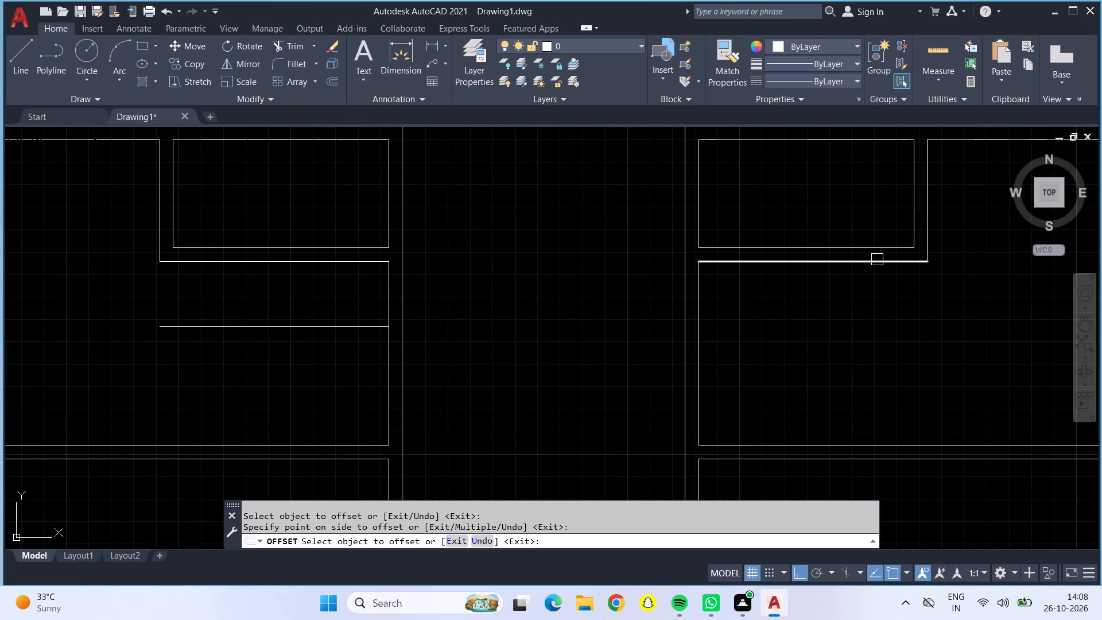
click(877, 259)
click(868, 336)
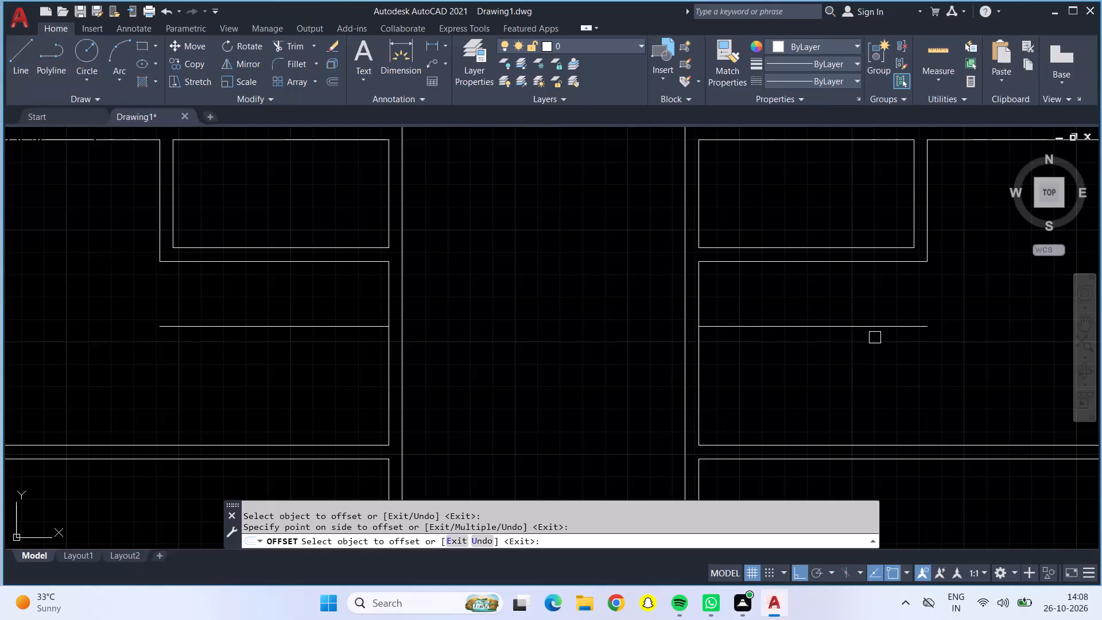
key(Escape)
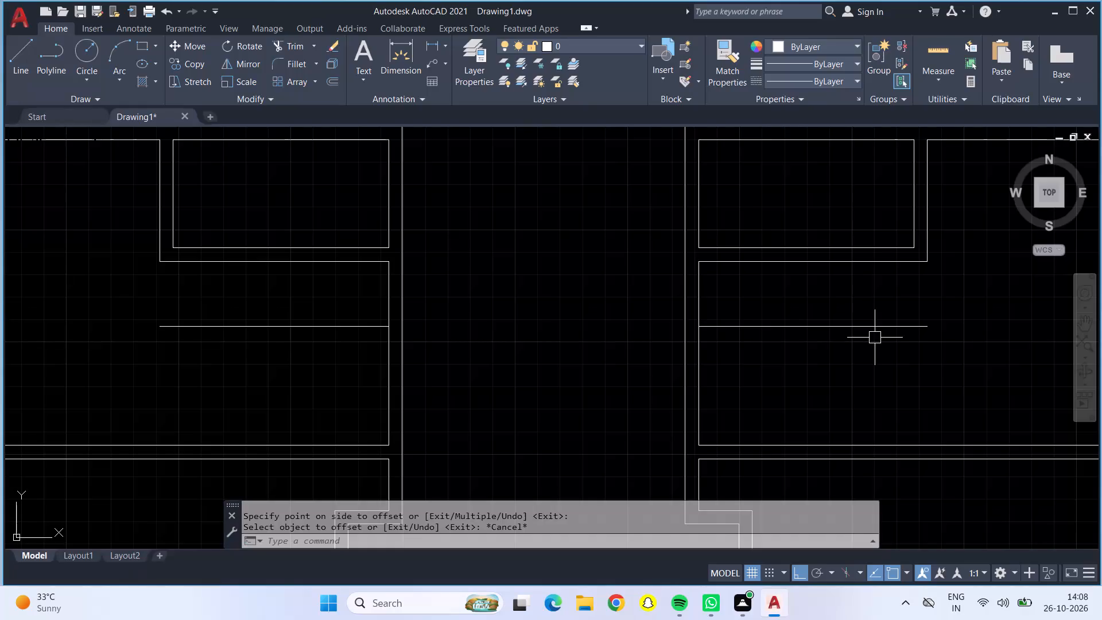
Delete the four passage-side wall lines along both sides of the central passage, from the top row down to the wall steps.
scroll(455, 333, down, 1)
middle_drag(496, 325, 639, 445)
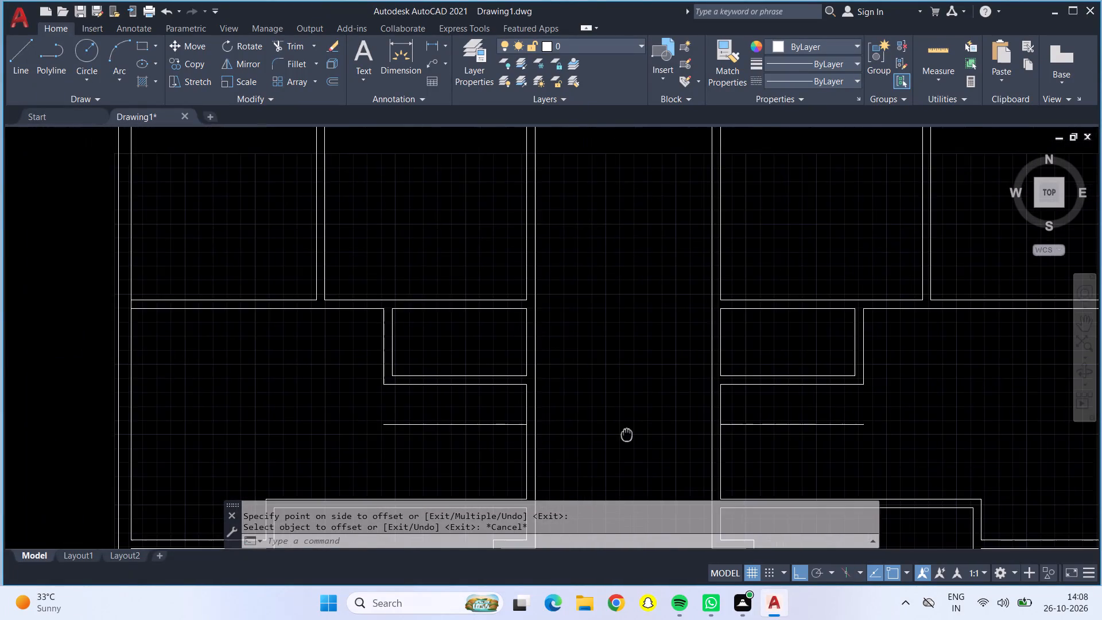
middle_drag(639, 445, 650, 452)
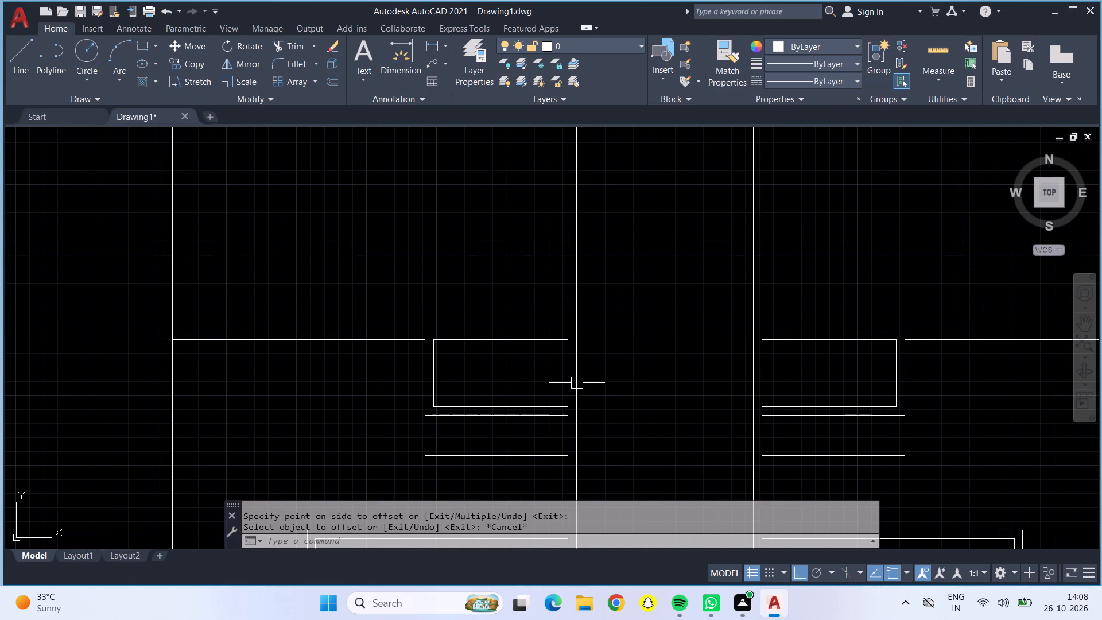
scroll(589, 384, down, 1)
middle_drag(624, 380, 561, 366)
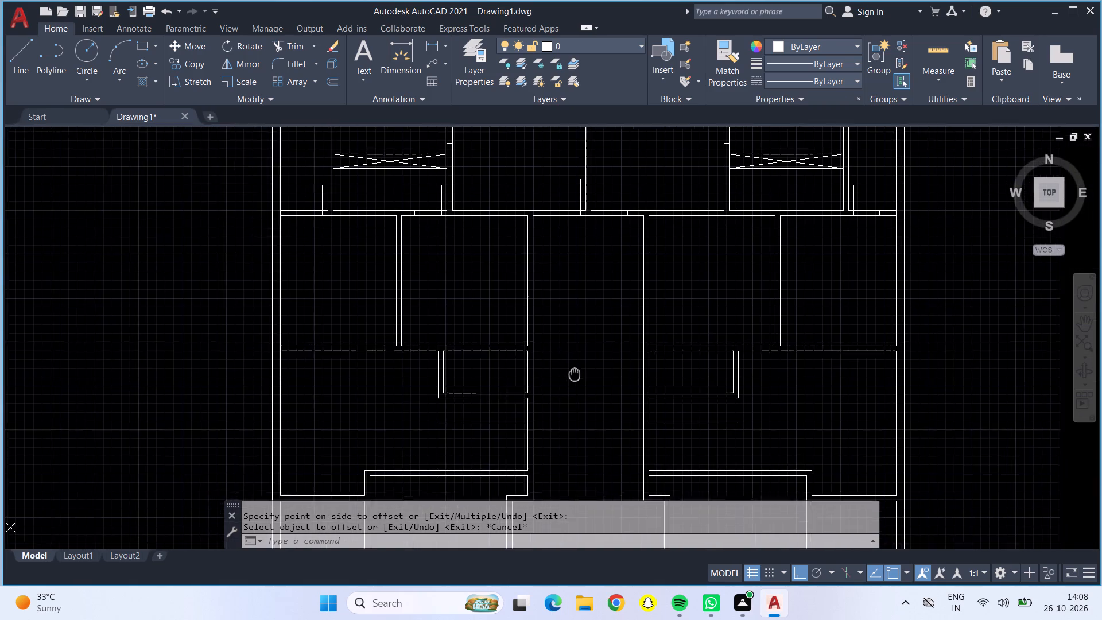
middle_drag(561, 366, 489, 328)
middle_drag(490, 333, 490, 267)
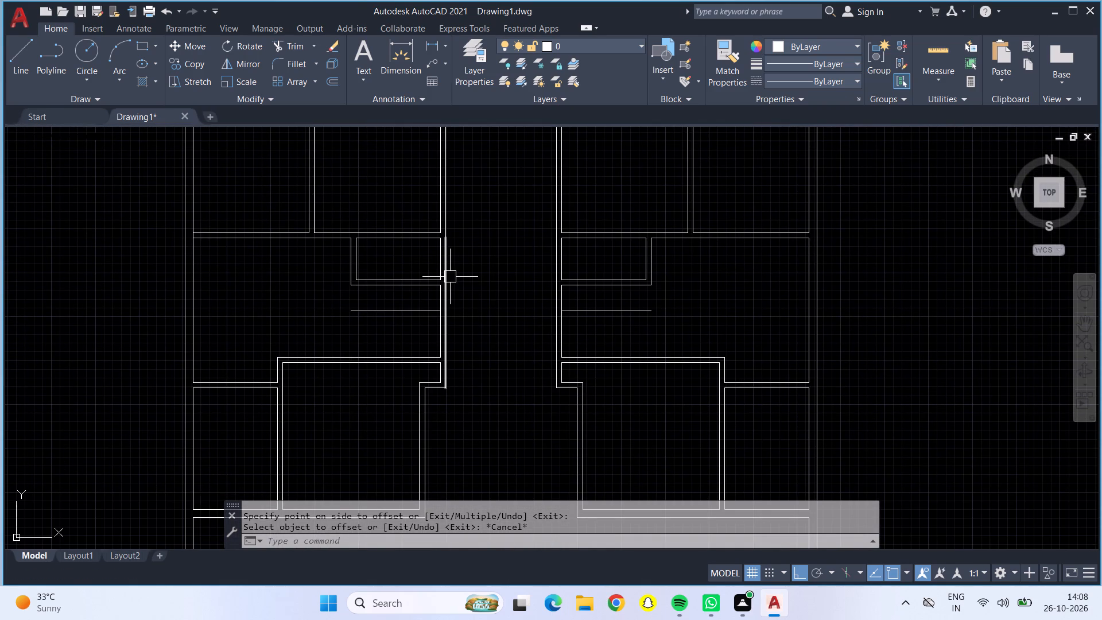
click(450, 277)
drag(553, 299, 547, 300)
click(553, 211)
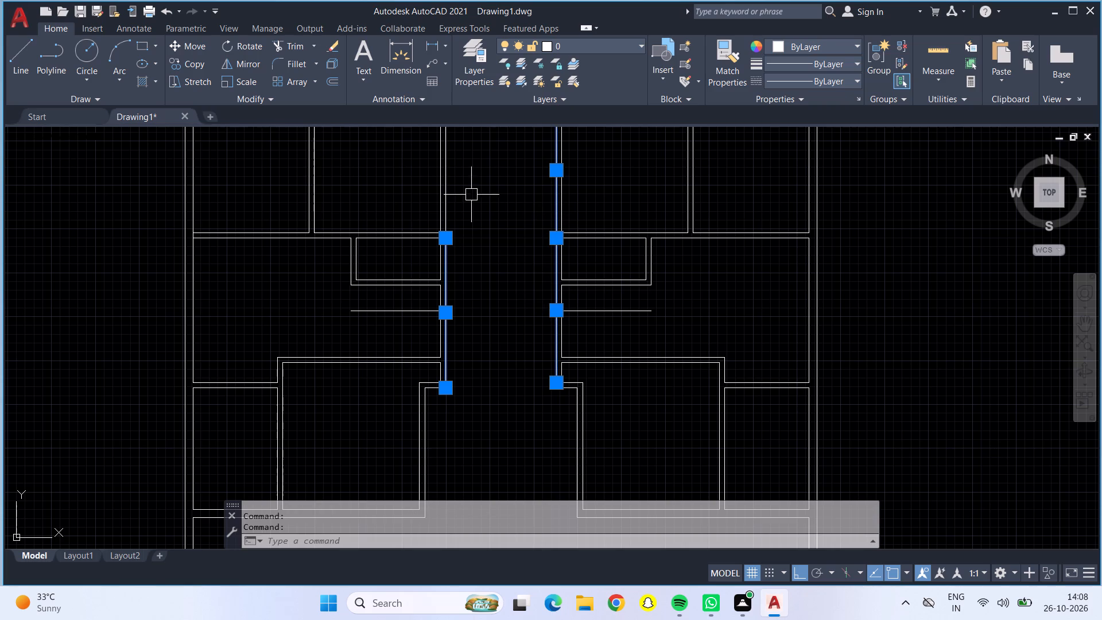
click(448, 183)
scroll(448, 183, down, 1)
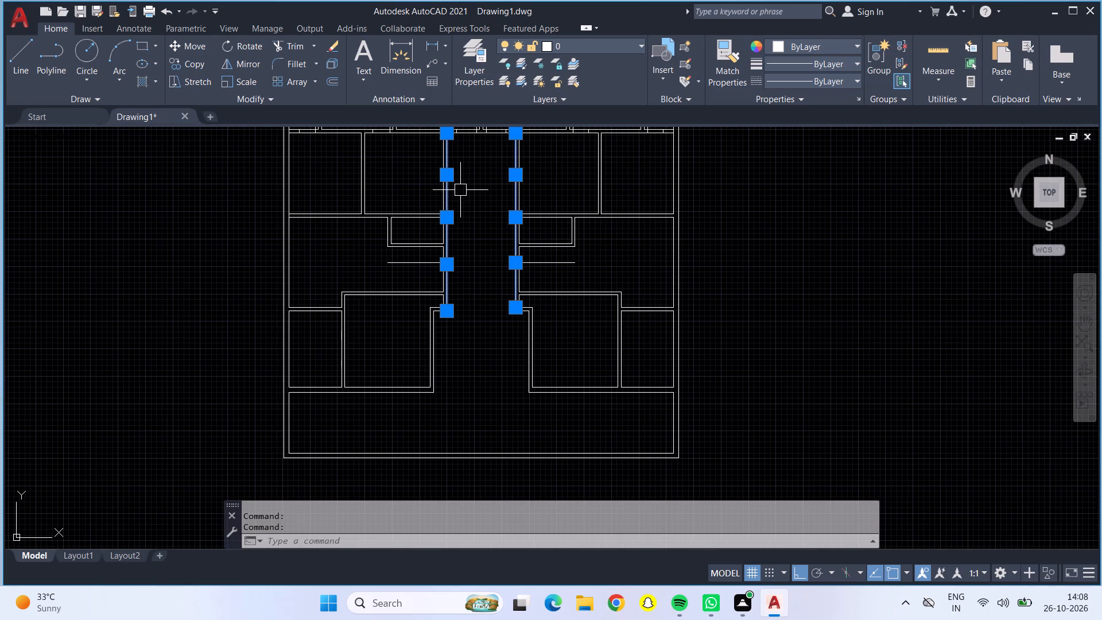
middle_drag(464, 199, 489, 347)
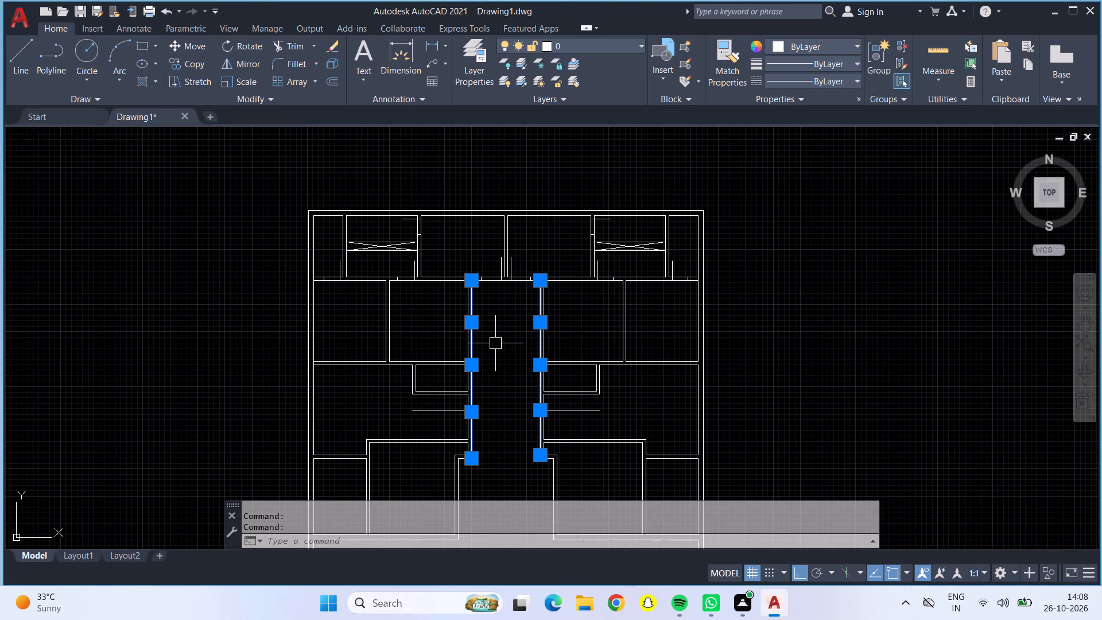
key(Delete)
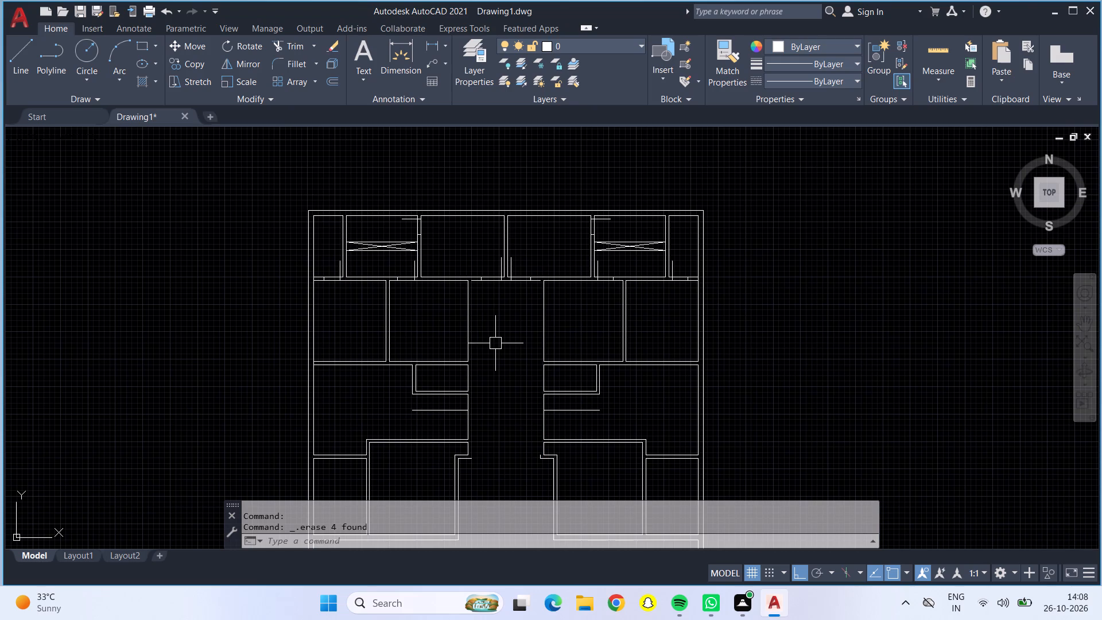
Offset the four room edge lines along the central passage's right side by 9" into the passage.
key(o)
key(Return)
text(9")
key(Return)
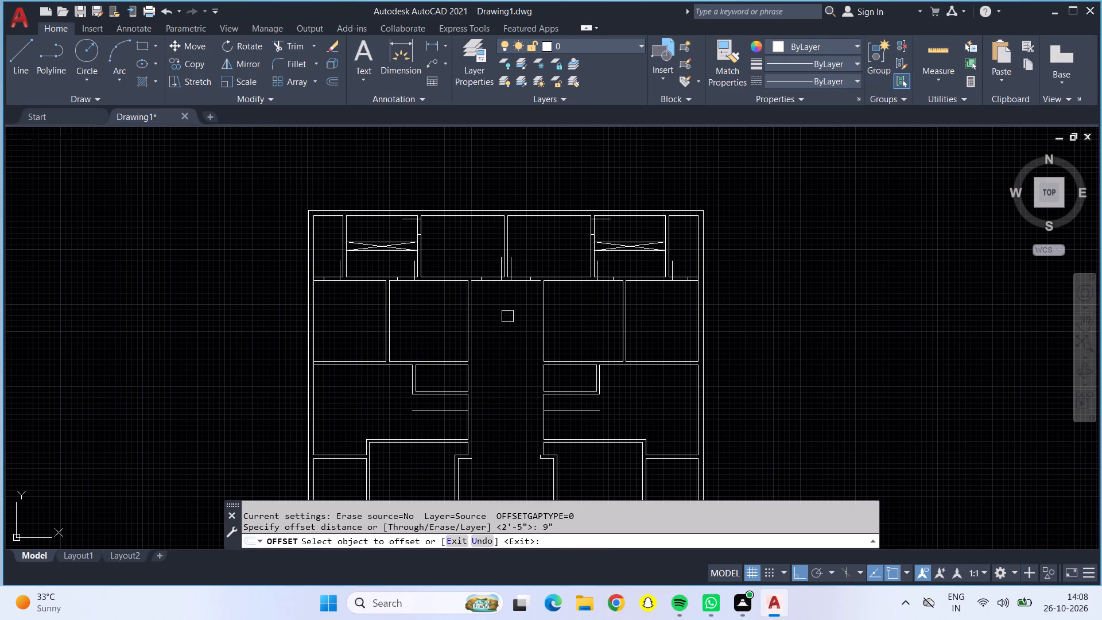
click(540, 320)
click(517, 323)
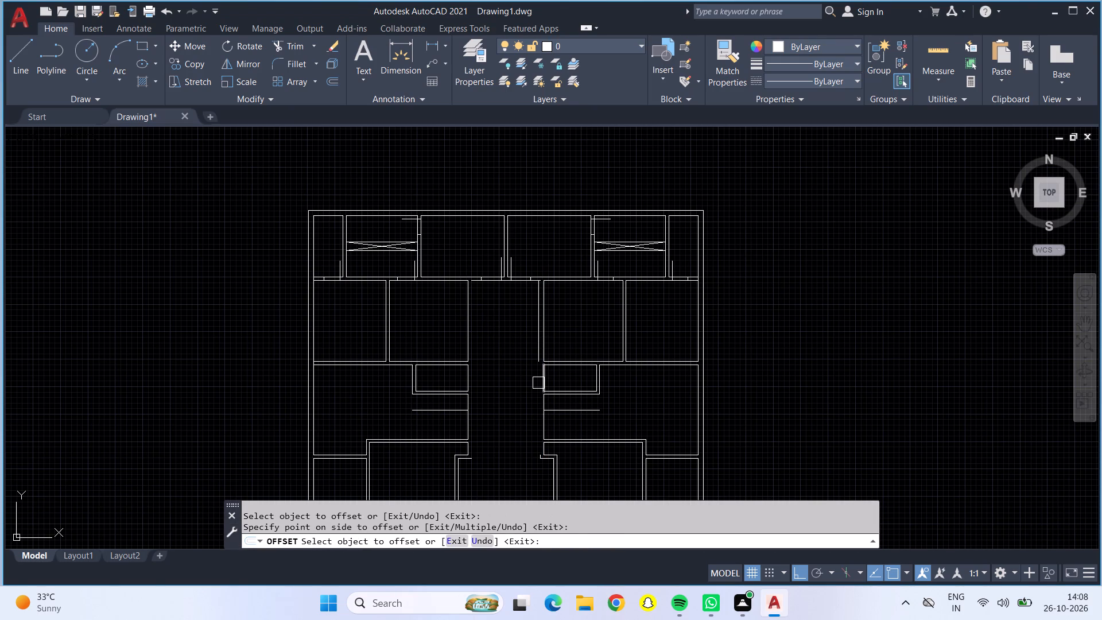
click(538, 383)
click(513, 377)
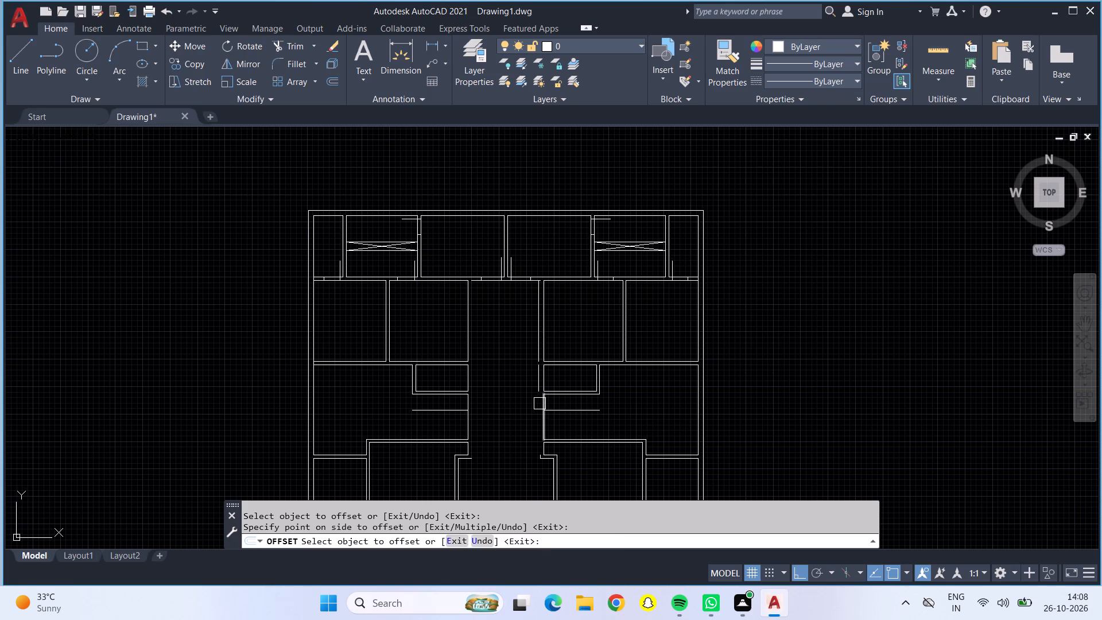
click(540, 404)
click(518, 401)
scroll(532, 446, up, 2)
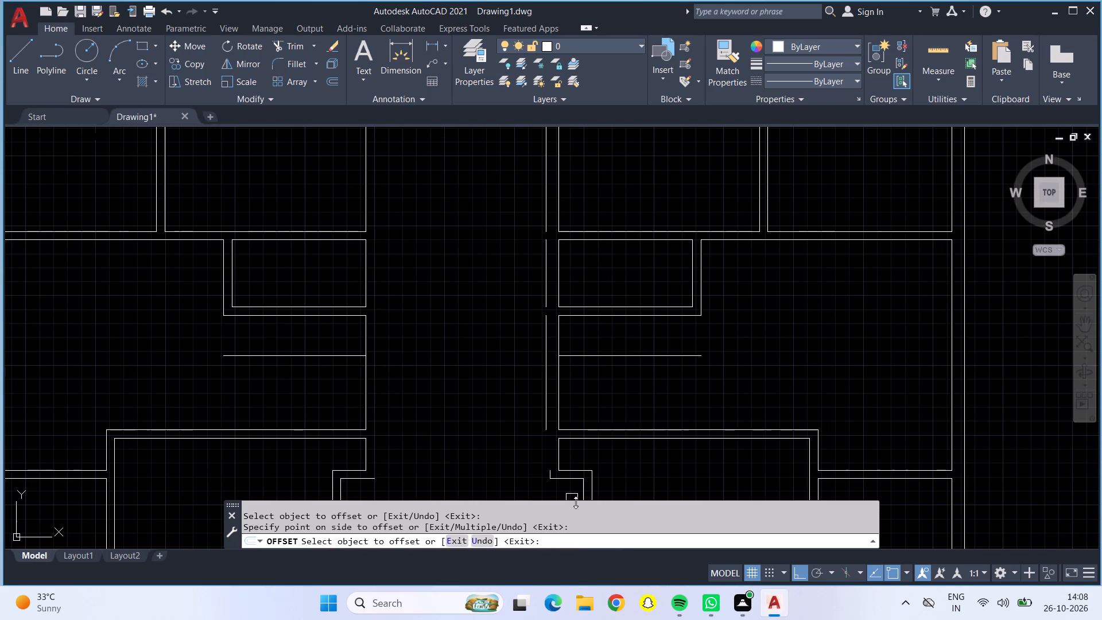
click(559, 458)
click(522, 450)
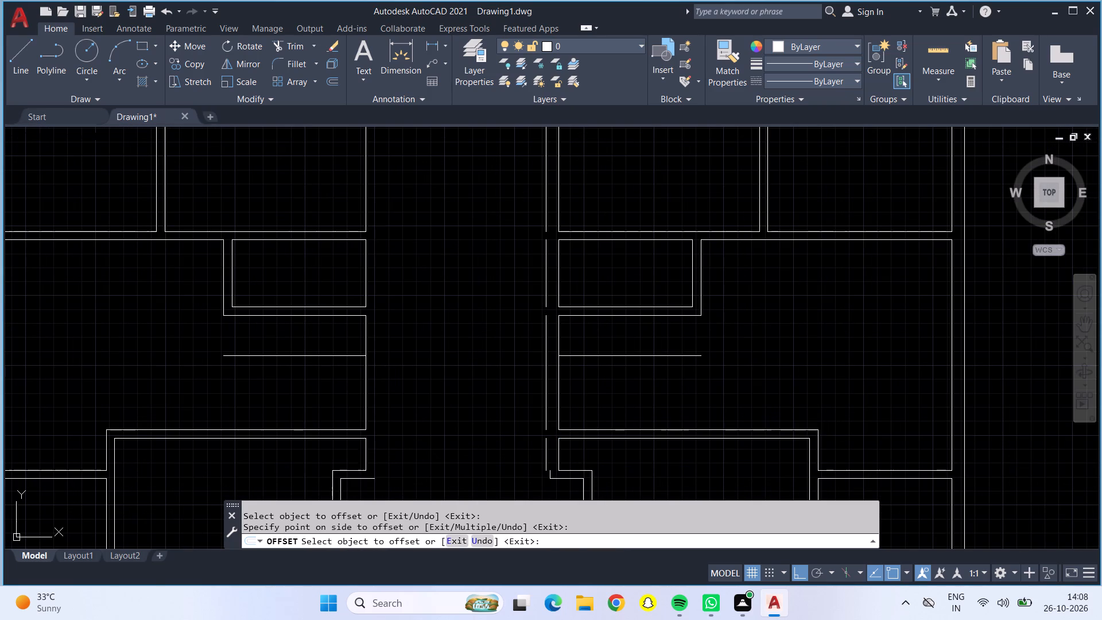
Offset the four room edge lines along the central passage's left side by 9" into the passage.
click(368, 448)
click(393, 452)
click(362, 400)
click(414, 407)
click(359, 270)
click(367, 269)
click(412, 272)
click(367, 162)
click(395, 175)
scroll(395, 176, down, 1)
middle_drag(397, 176, 408, 275)
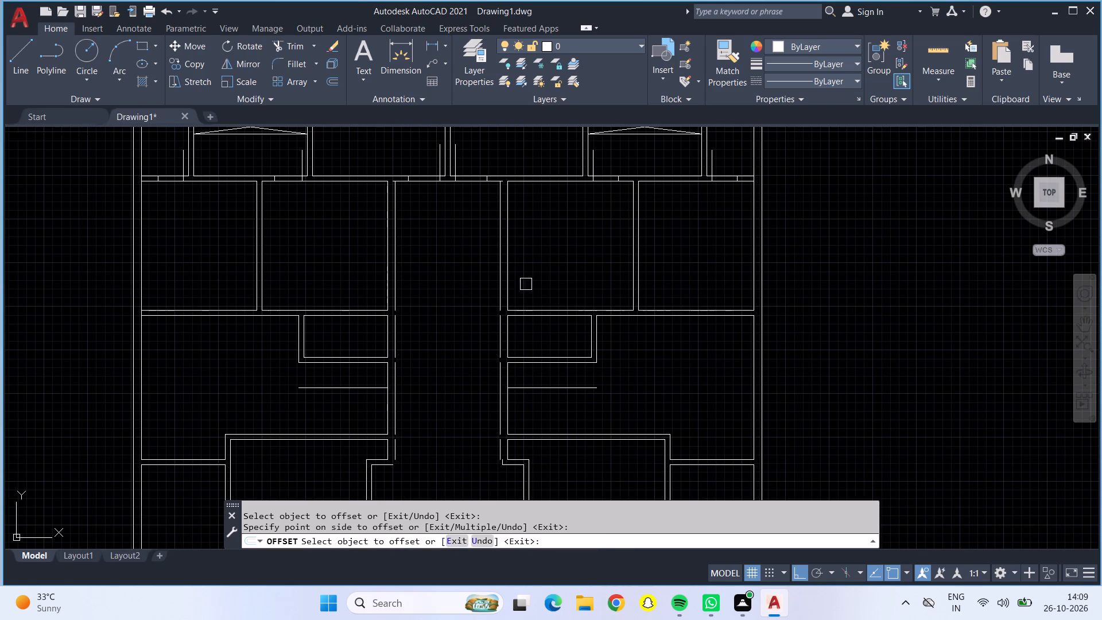
Offset the horizontal and vertical room edges at the passage's lower left wall step by 9" toward the passage.
middle_drag(459, 343, 454, 100)
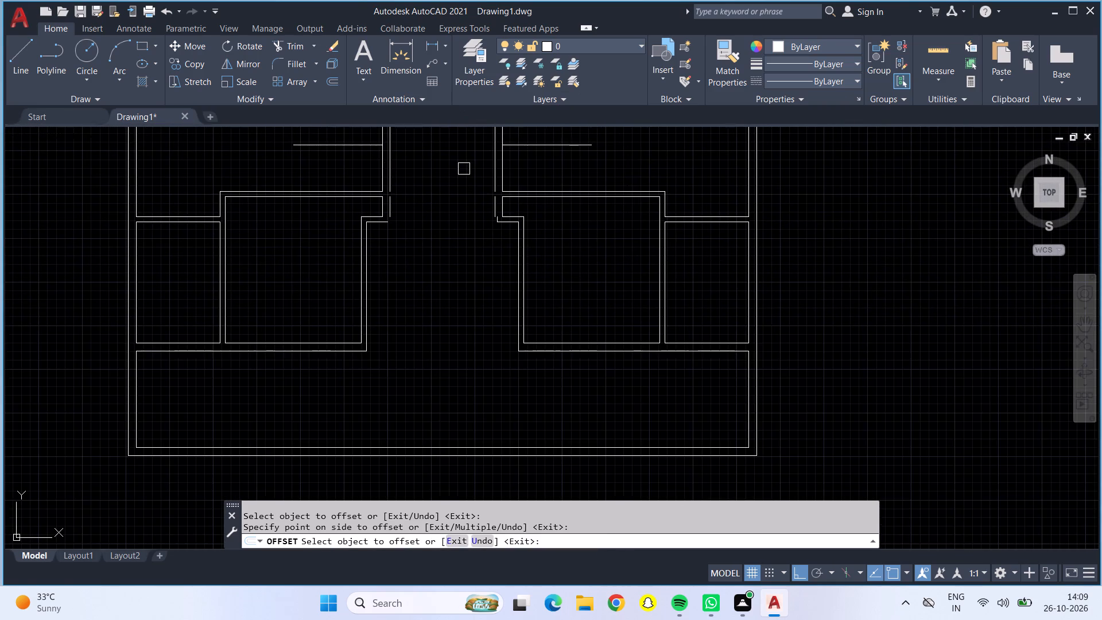
scroll(459, 180, up, 3)
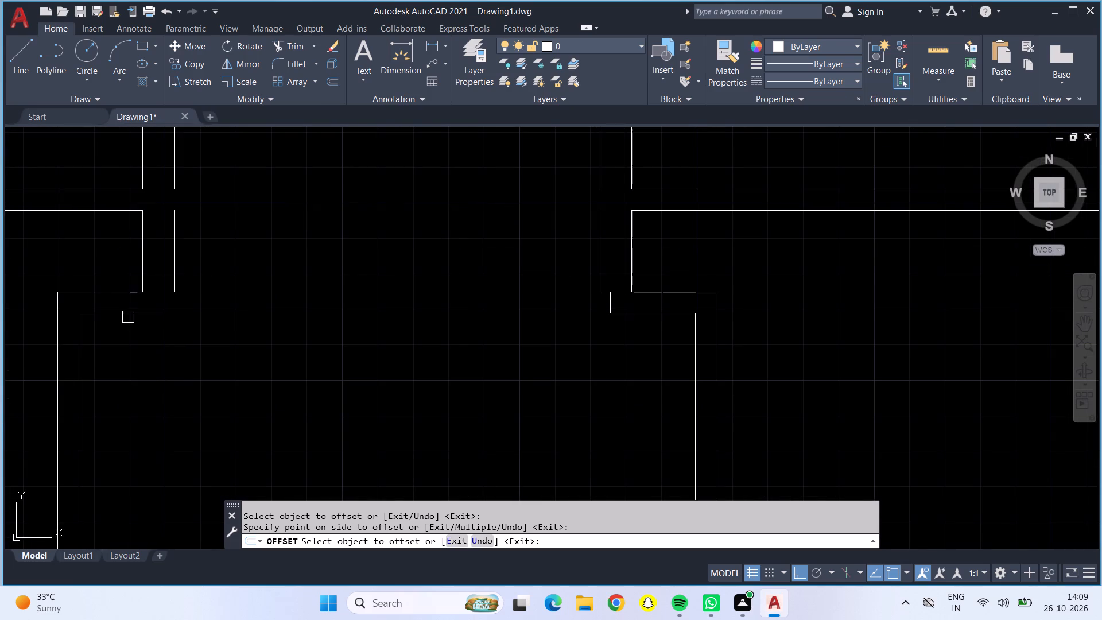
click(119, 296)
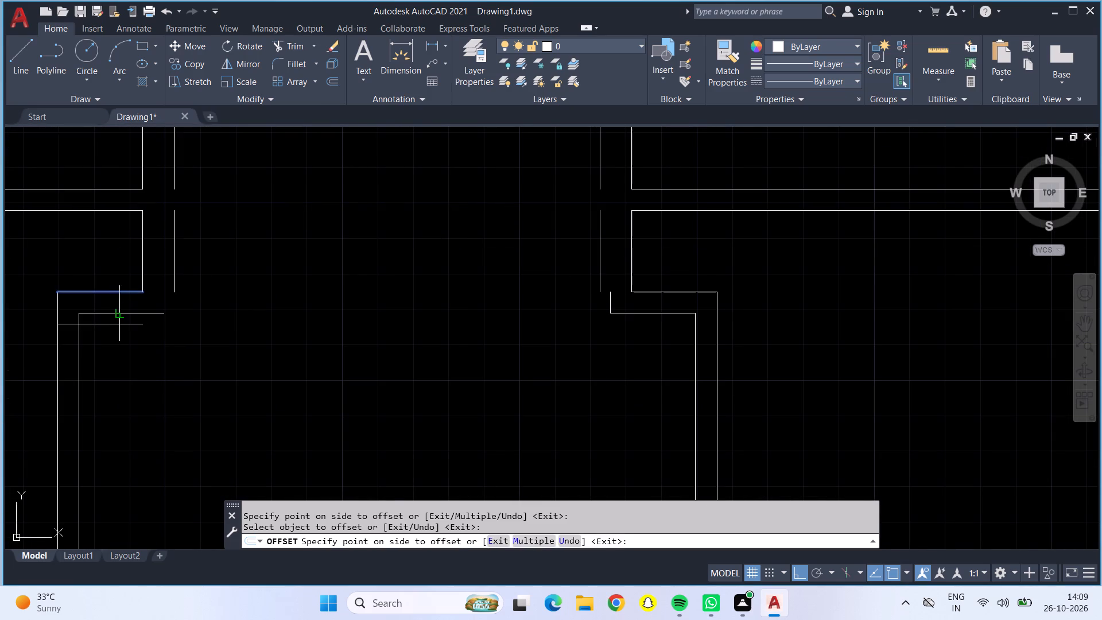
click(118, 336)
click(60, 355)
click(137, 369)
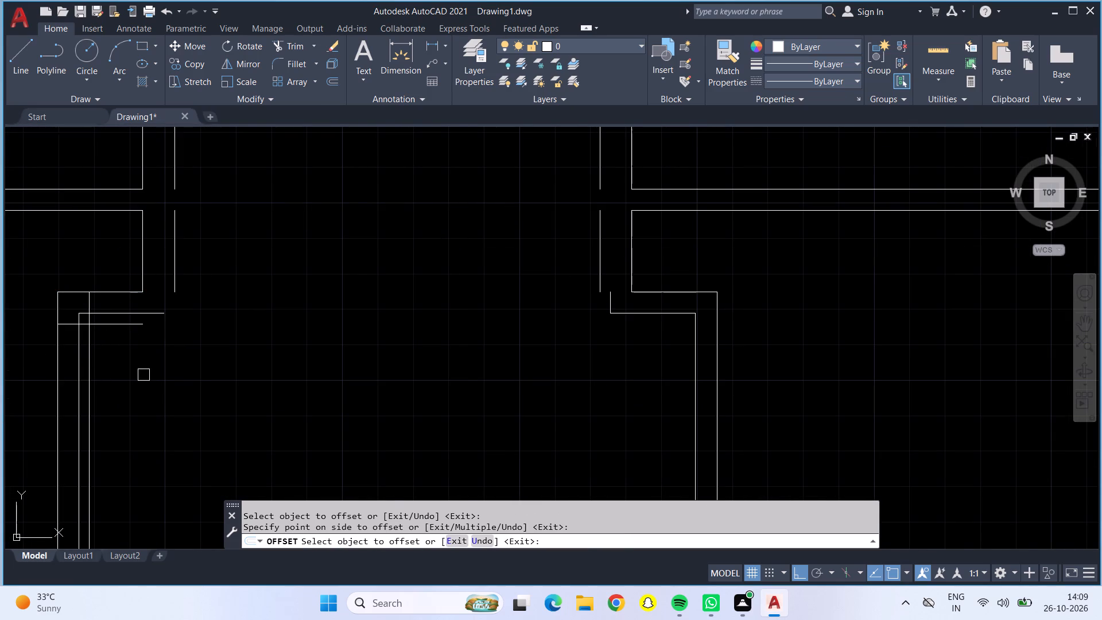
Offset the vertical and horizontal room edges at the passage's lower right wall step by 9" toward the passage.
scroll(143, 375, down, 1)
middle_drag(143, 375, 172, 196)
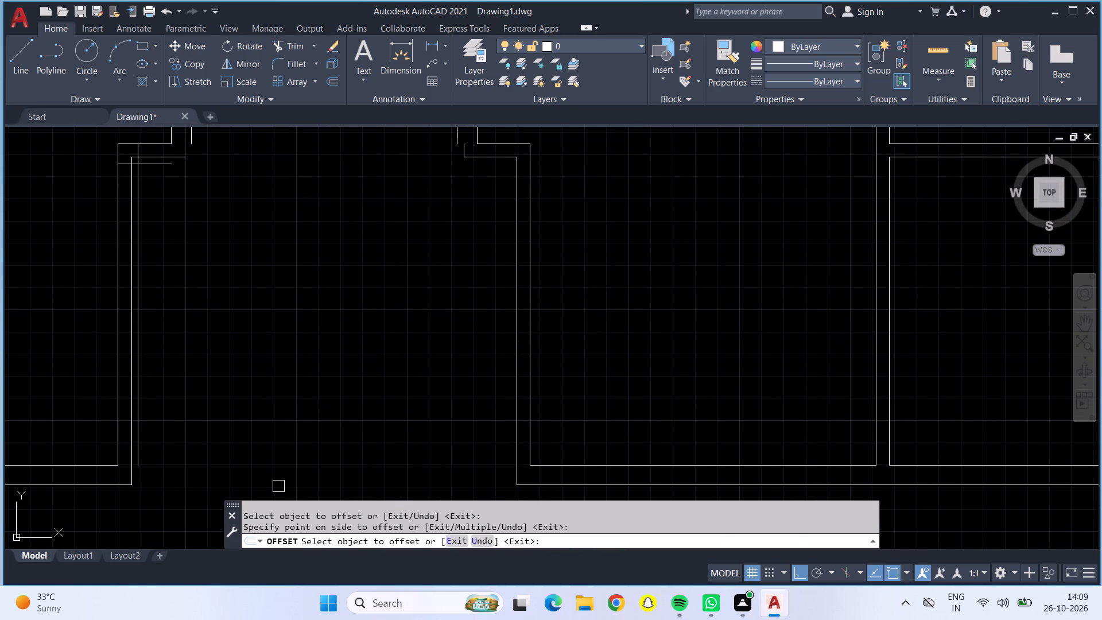
scroll(406, 352, down, 1)
middle_drag(406, 350, 359, 305)
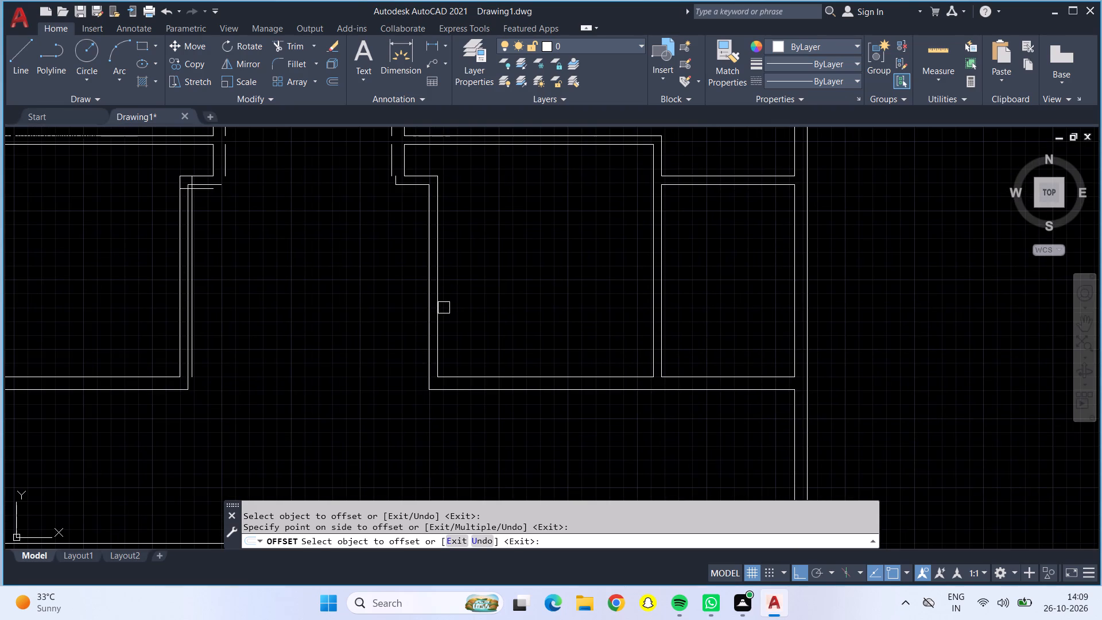
click(441, 308)
click(387, 301)
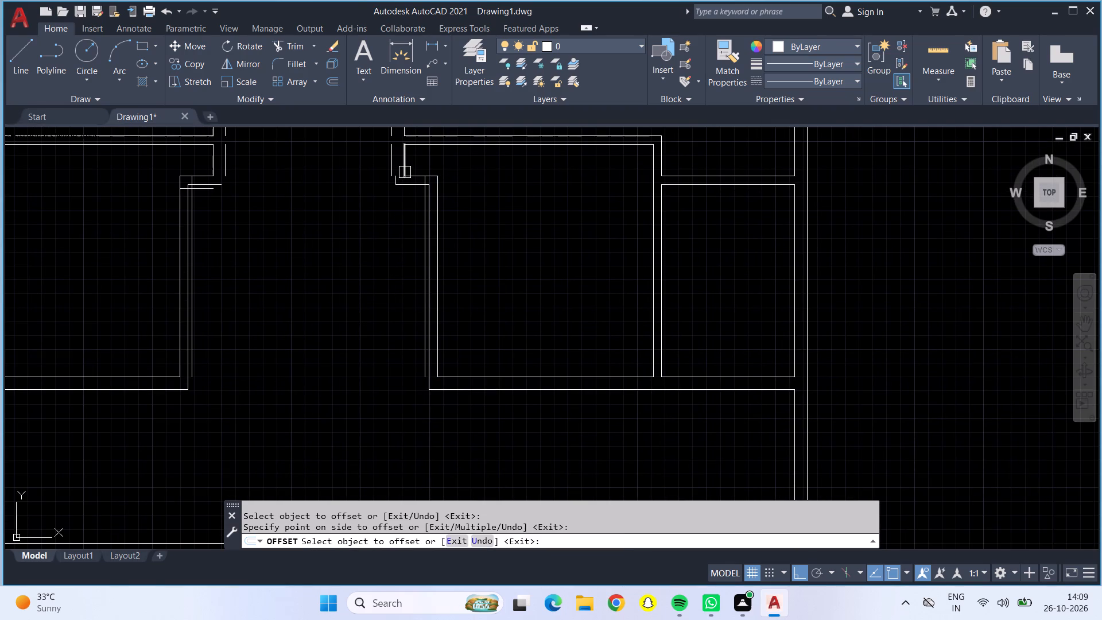
click(412, 175)
click(403, 224)
key(Escape)
Extend the left passage wall line downward and the left step's horizontal offset line rightward with new lines that cross.
click(31, 49)
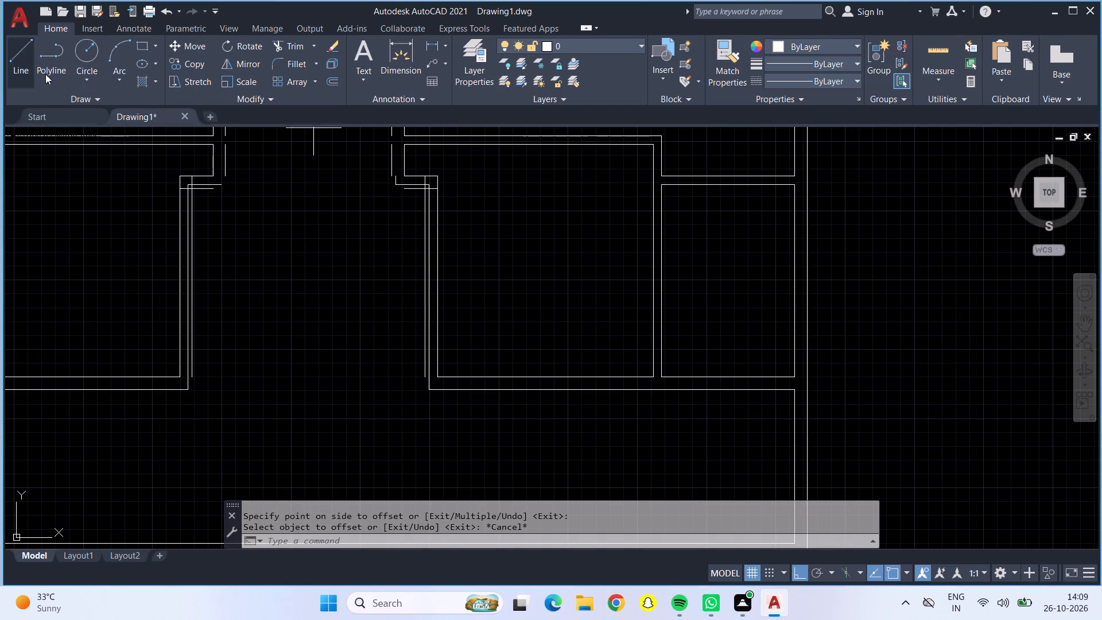
scroll(221, 183, up, 3)
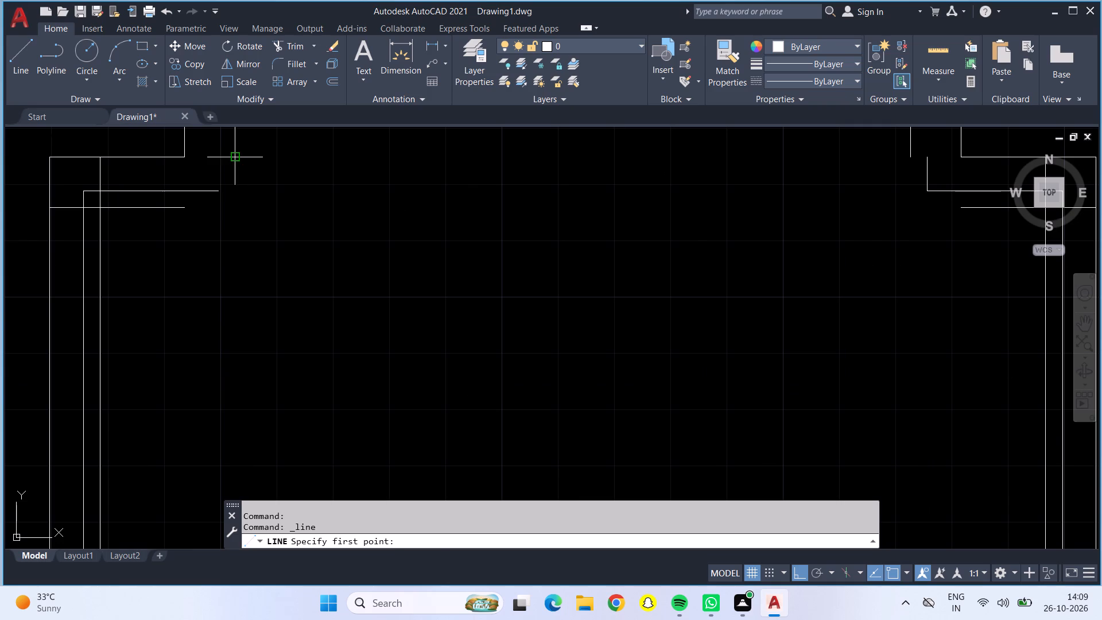
click(235, 154)
click(239, 246)
key(grave)
key(Escape)
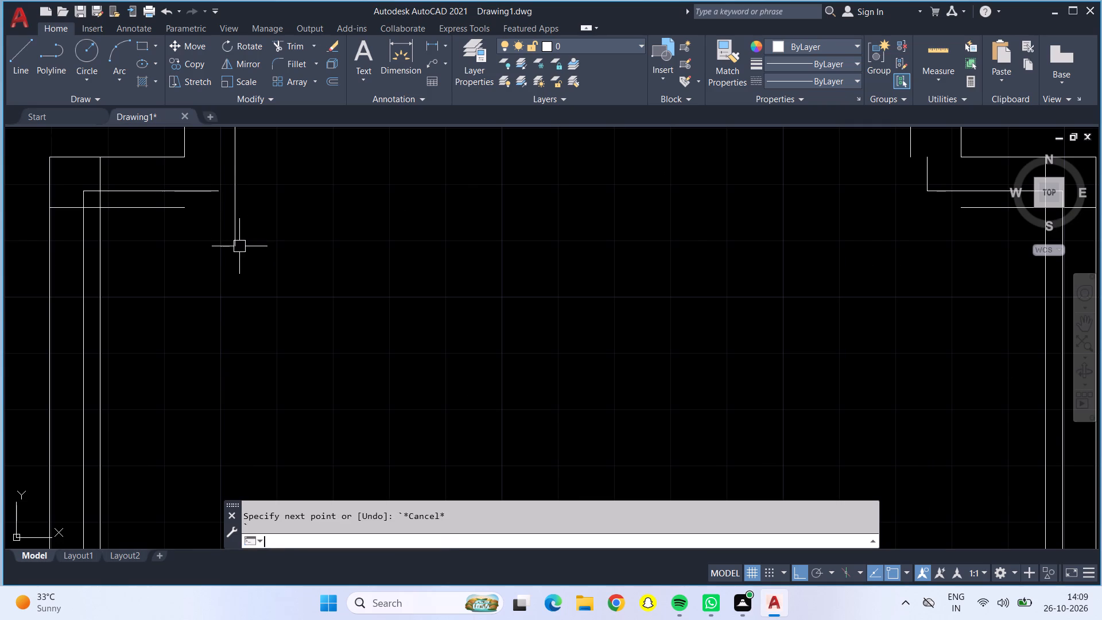
click(29, 61)
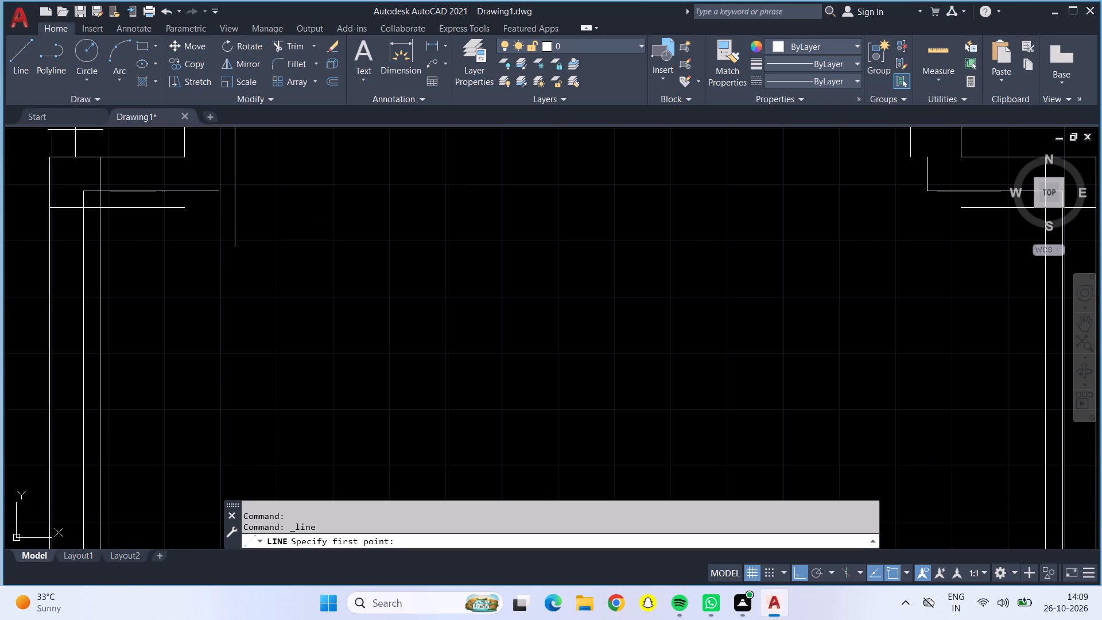
click(185, 208)
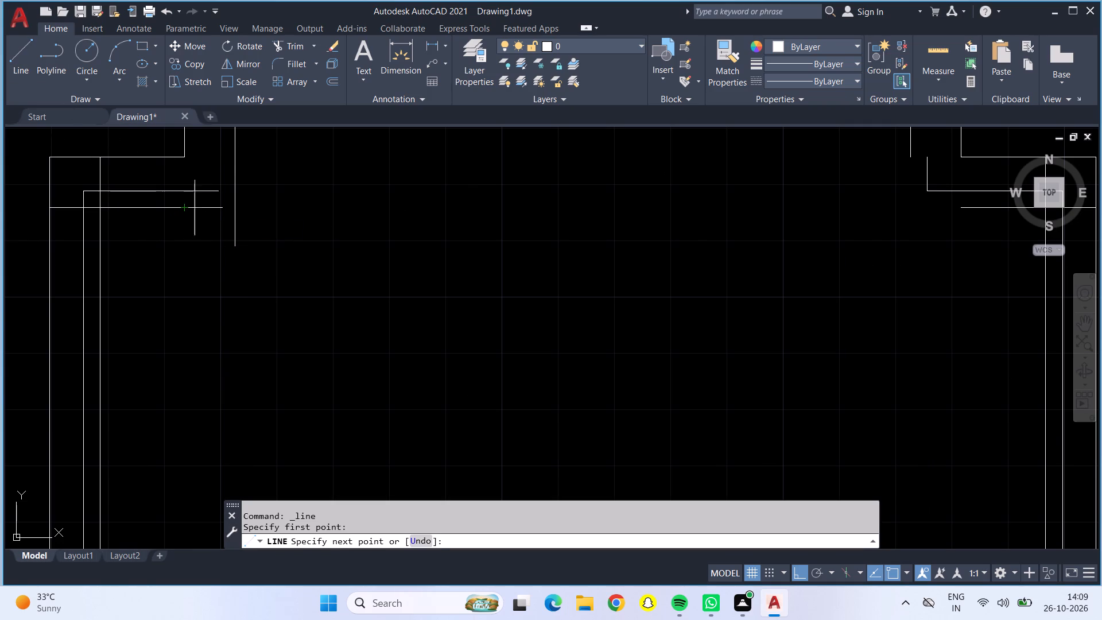
click(270, 214)
key(Escape)
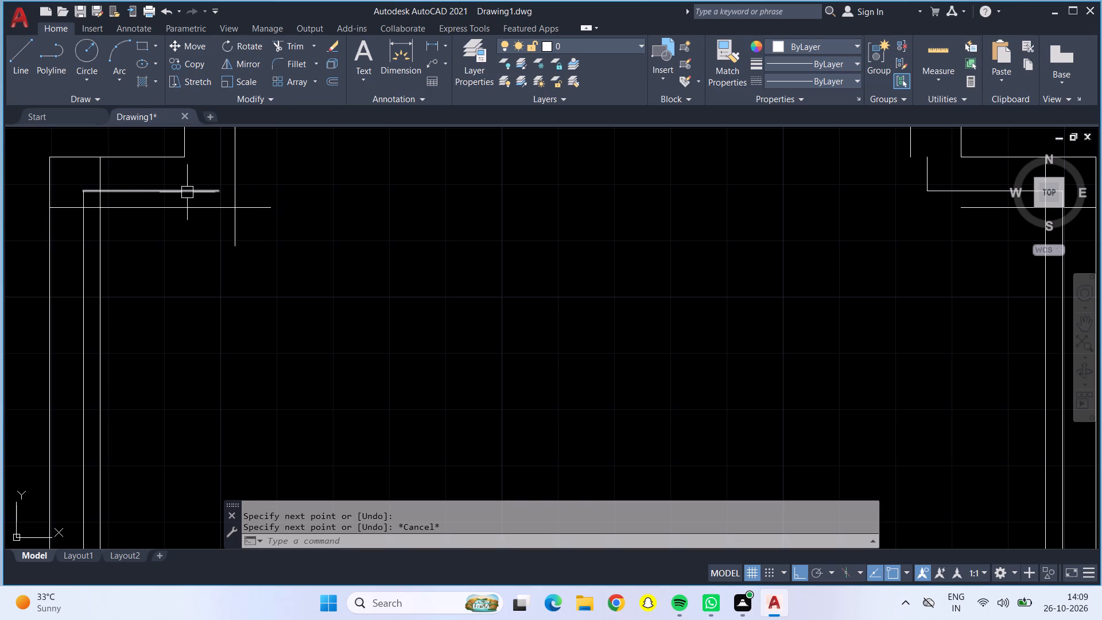
Delete the old horizontal wall line and both inner vertical wall lines at the passage's left wall step.
click(180, 192)
click(103, 177)
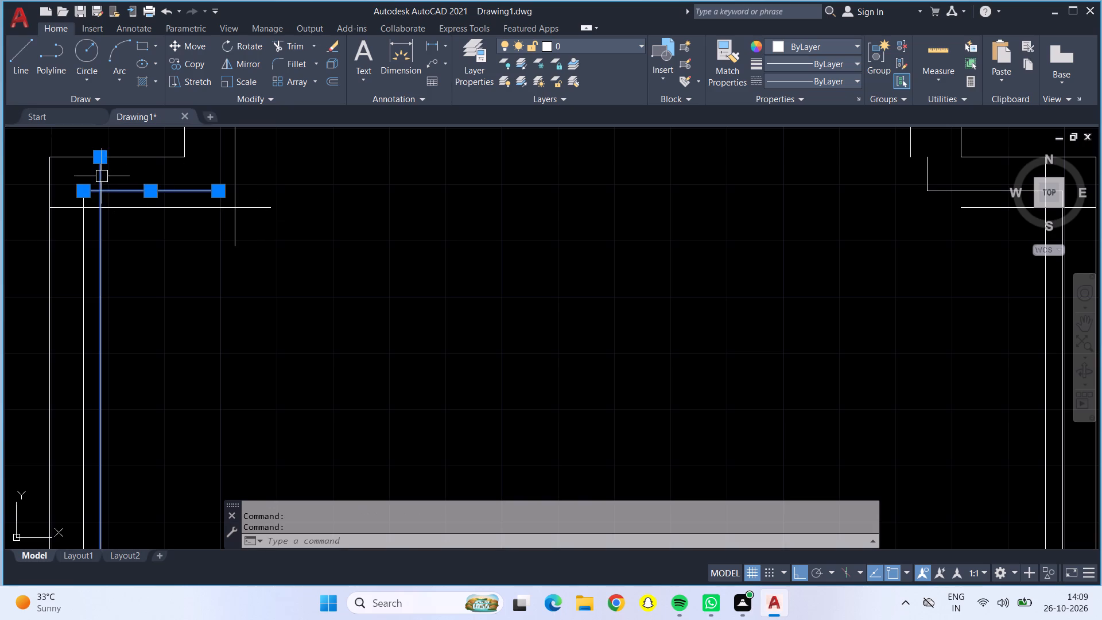
click(80, 269)
key(Delete)
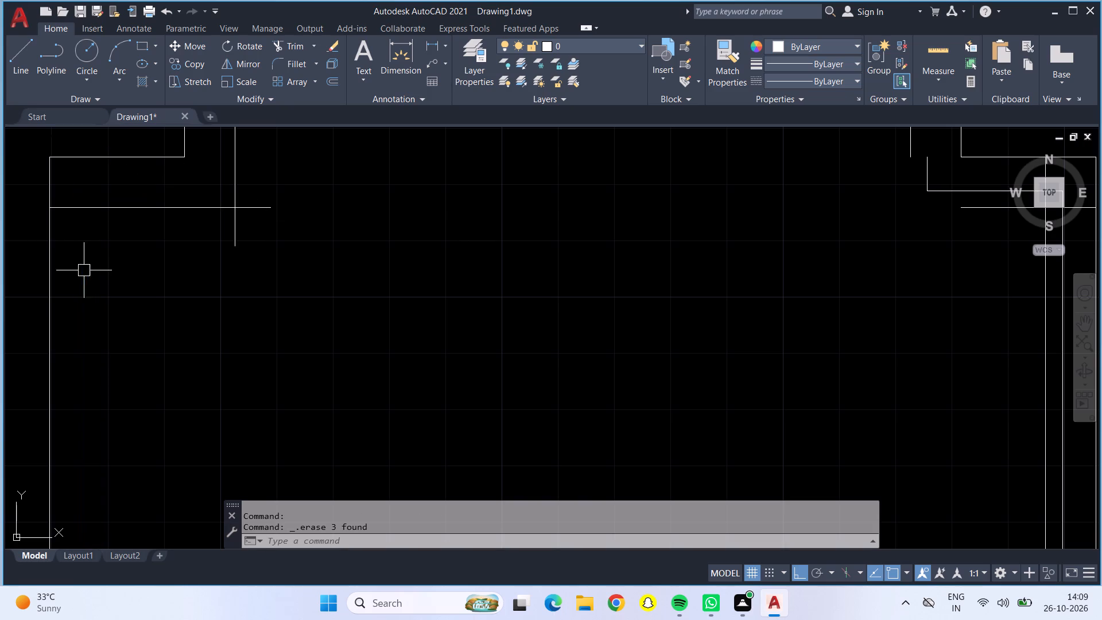
Undo the deletion of the three wall lines at the passage's left wall step.
scroll(98, 273, down, 1)
scroll(171, 313, down, 1)
middle_drag(176, 315, 216, 274)
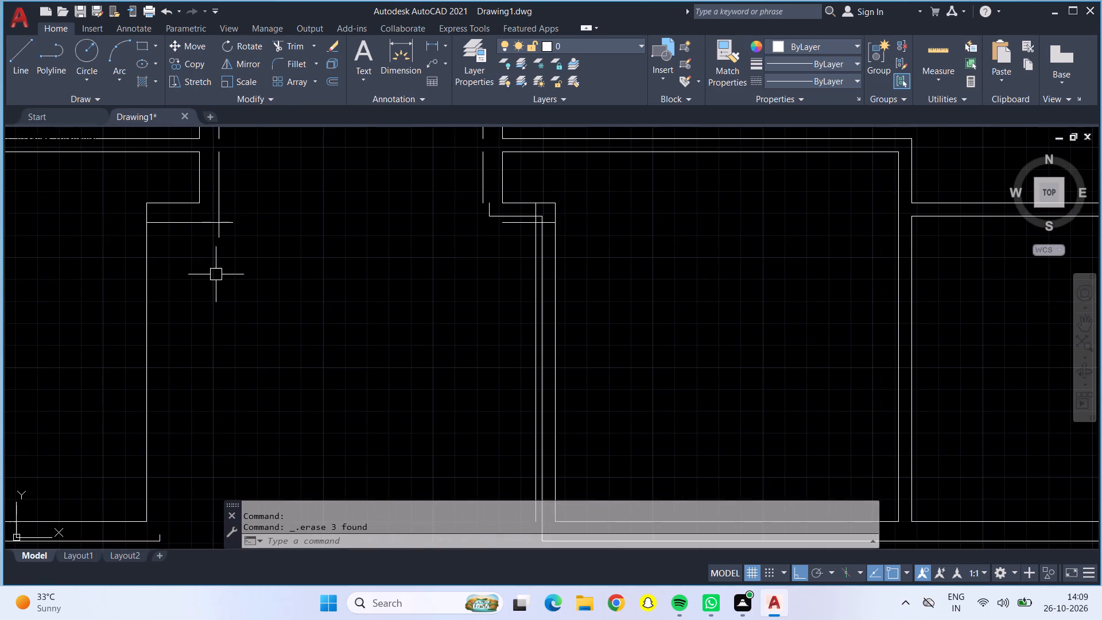
key(ctrl+z)
key(ctrl+z)
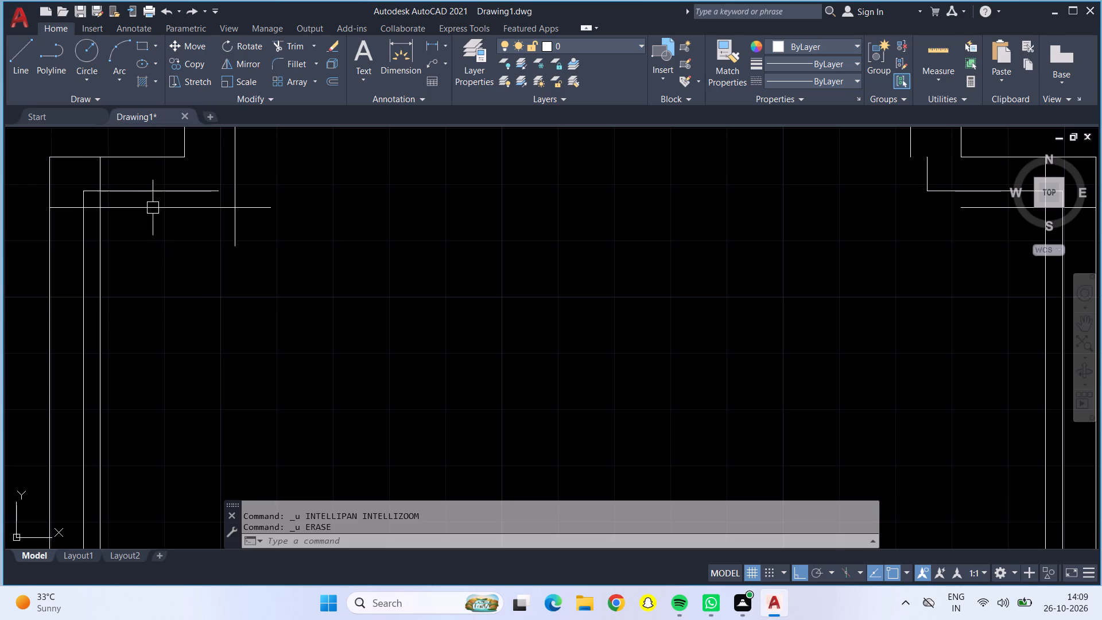
Delete the old horizontal wall line and the old vertical line nearest the room edge at the left wall step, keeping the 9" offset line.
click(87, 185)
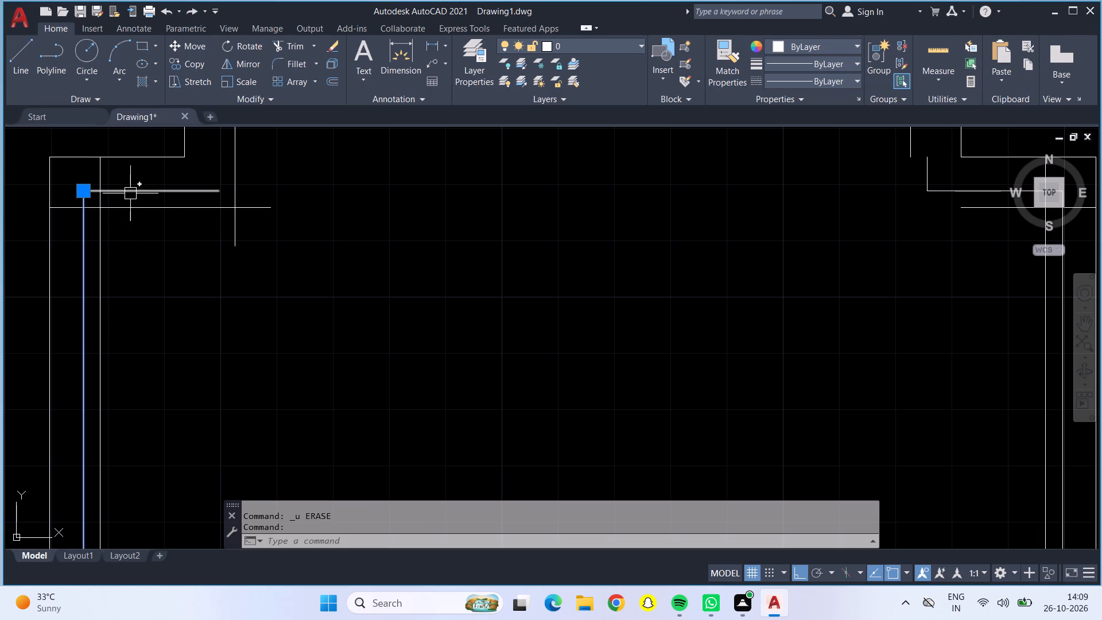
click(130, 193)
key(Delete)
Extend the left inner wall line about 11" downward and the bottom outer wall line rightward with new lines that cross.
scroll(143, 198, down, 1)
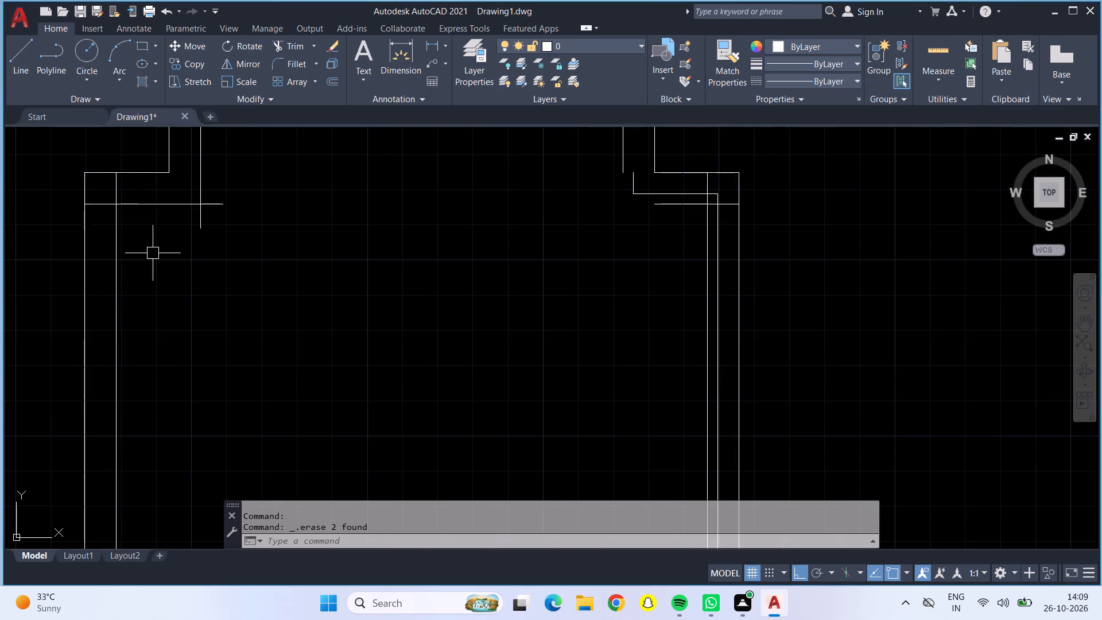
scroll(153, 253, down, 1)
middle_drag(154, 279, 169, 255)
middle_drag(189, 327, 190, 326)
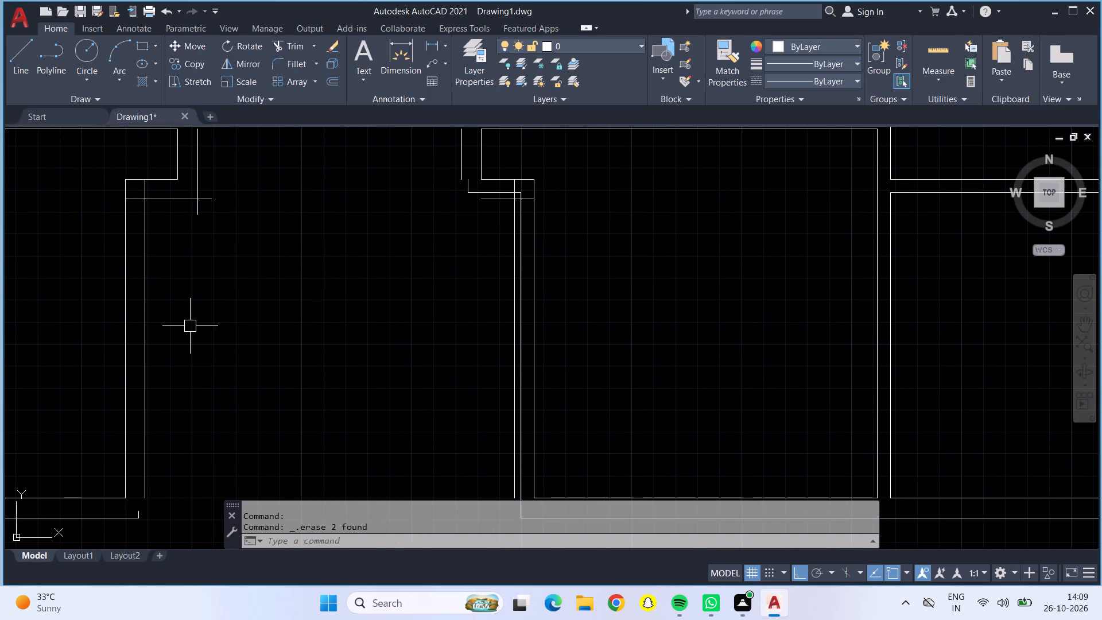
middle_drag(190, 326, 197, 239)
click(23, 55)
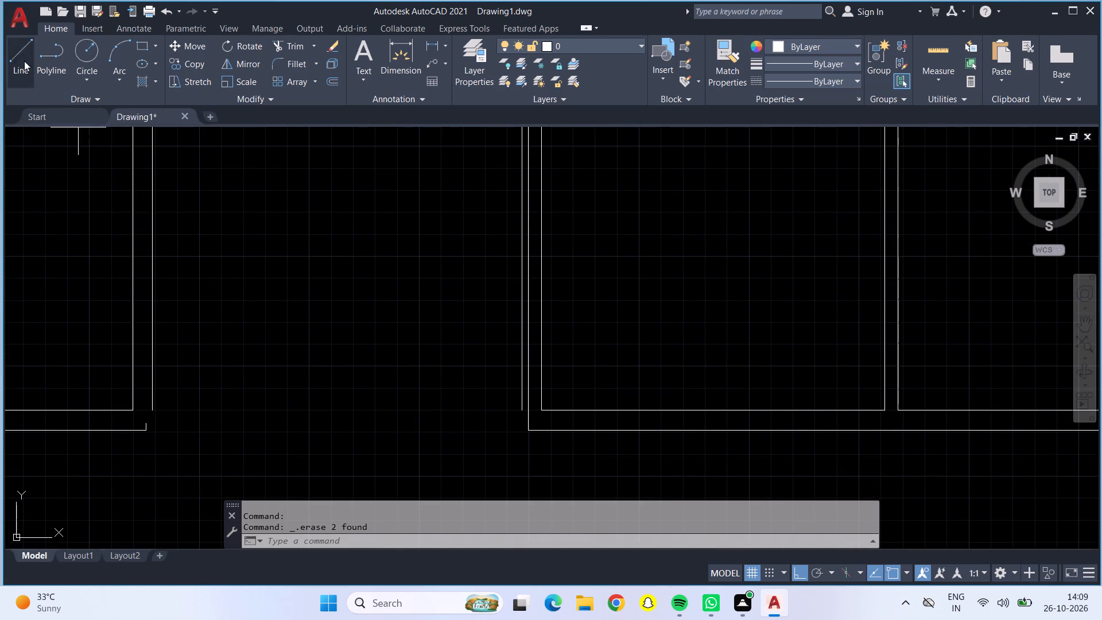
scroll(143, 418, up, 3)
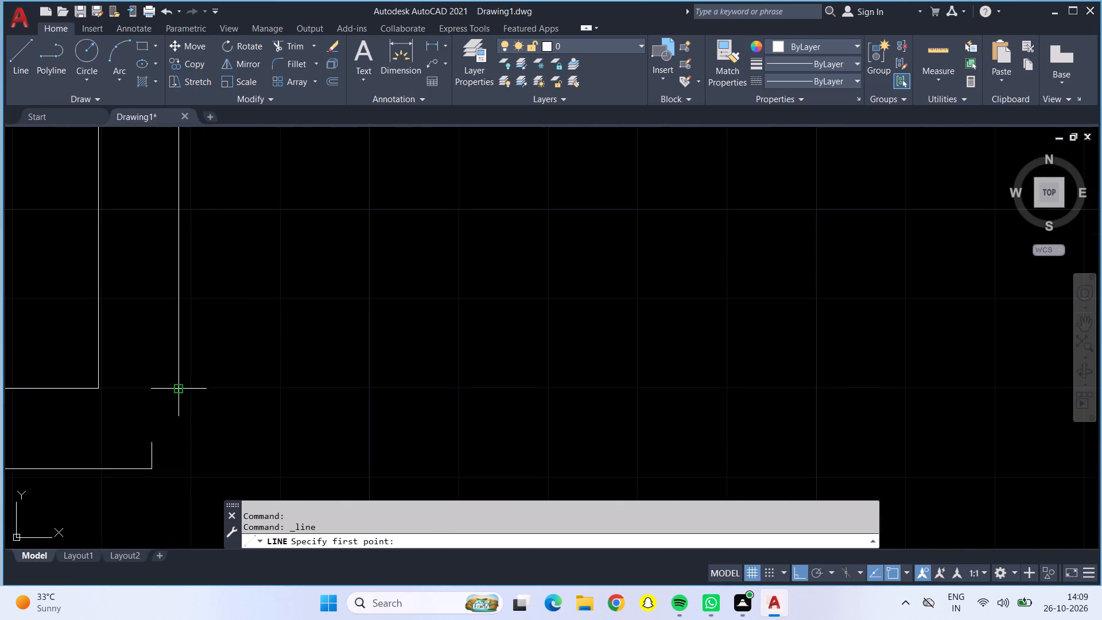
click(179, 392)
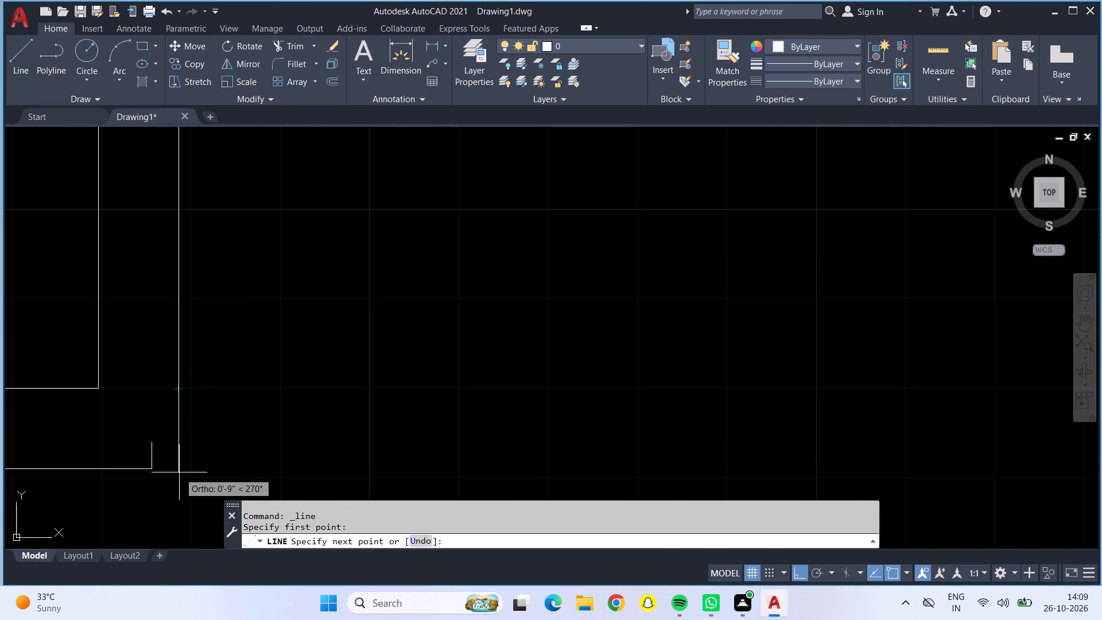
click(180, 485)
key(Escape)
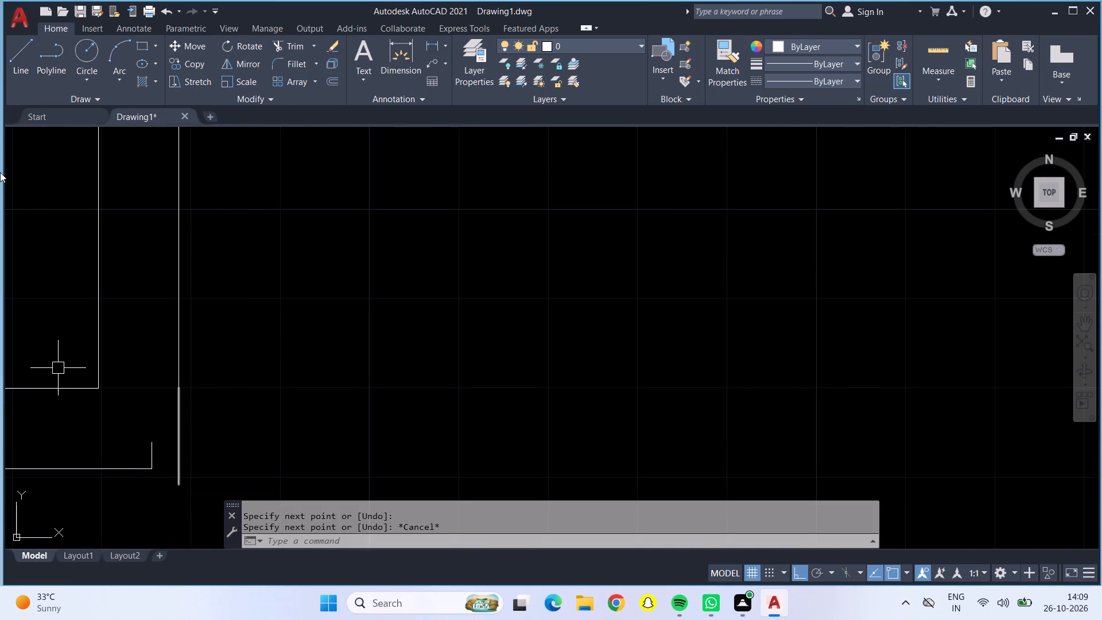
click(20, 48)
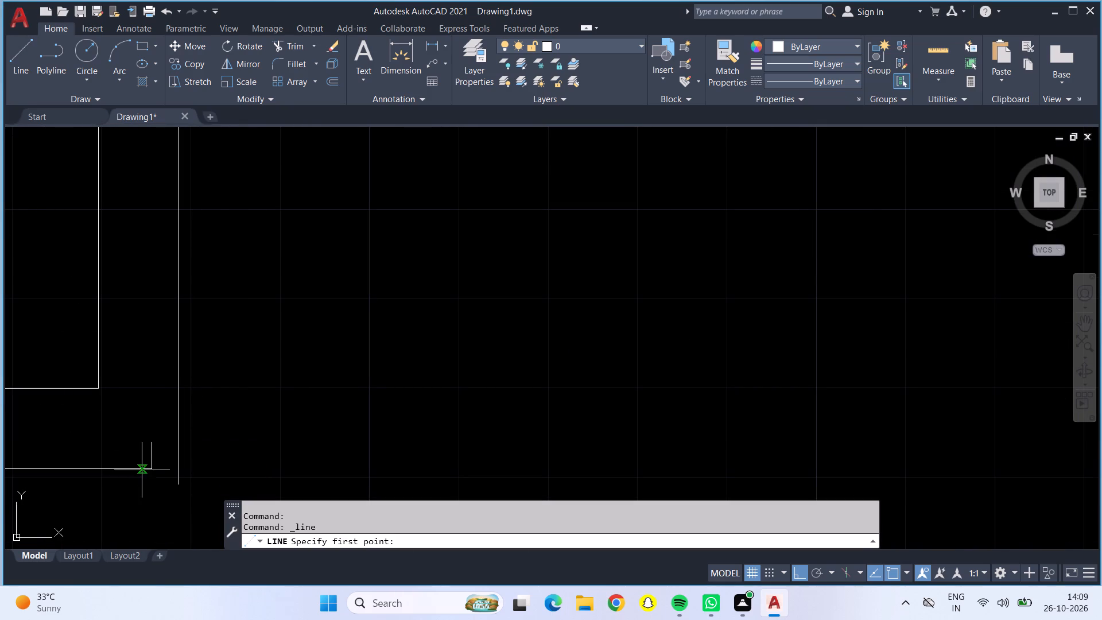
click(155, 467)
click(225, 459)
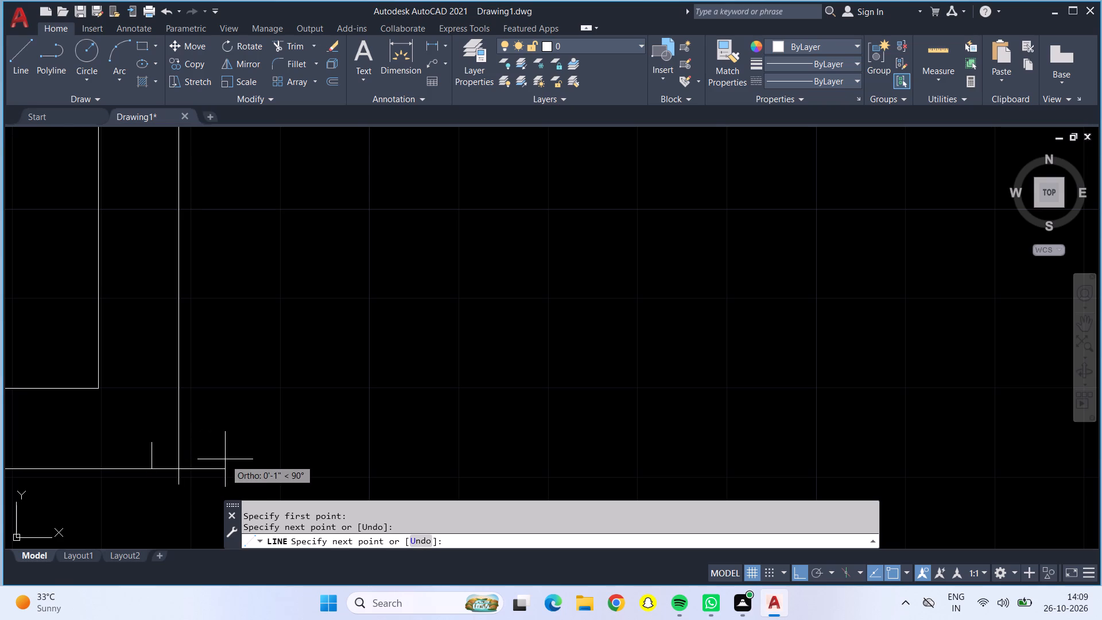
key(Escape)
Quick-measure the wall distances around the passage's bottom left junction.
click(934, 45)
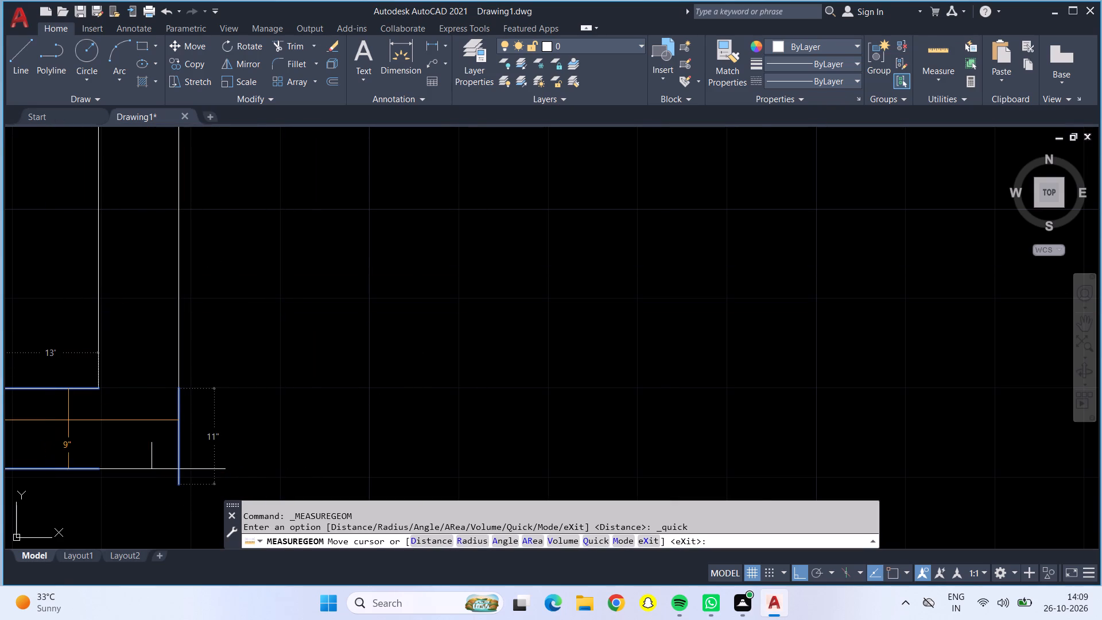
scroll(74, 423, down, 1)
key(Escape)
Draw a continuous vertical line along the left passage wall from the upper gap down to the left step, bridging the wall line gaps.
scroll(199, 369, down, 3)
middle_drag(220, 335, 209, 464)
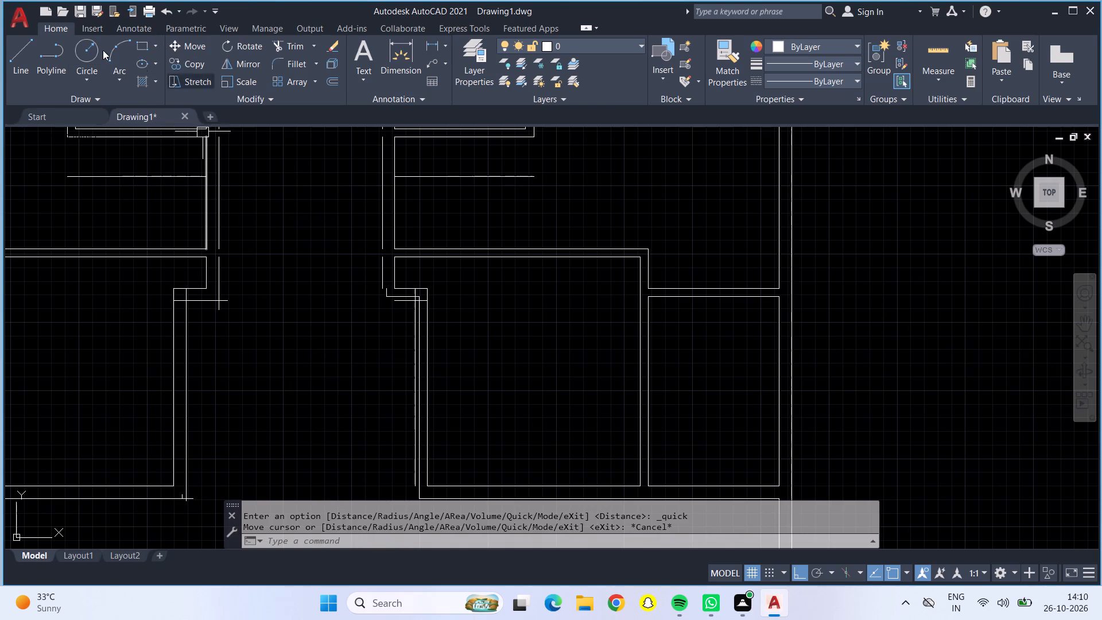
click(29, 44)
middle_drag(262, 212, 278, 417)
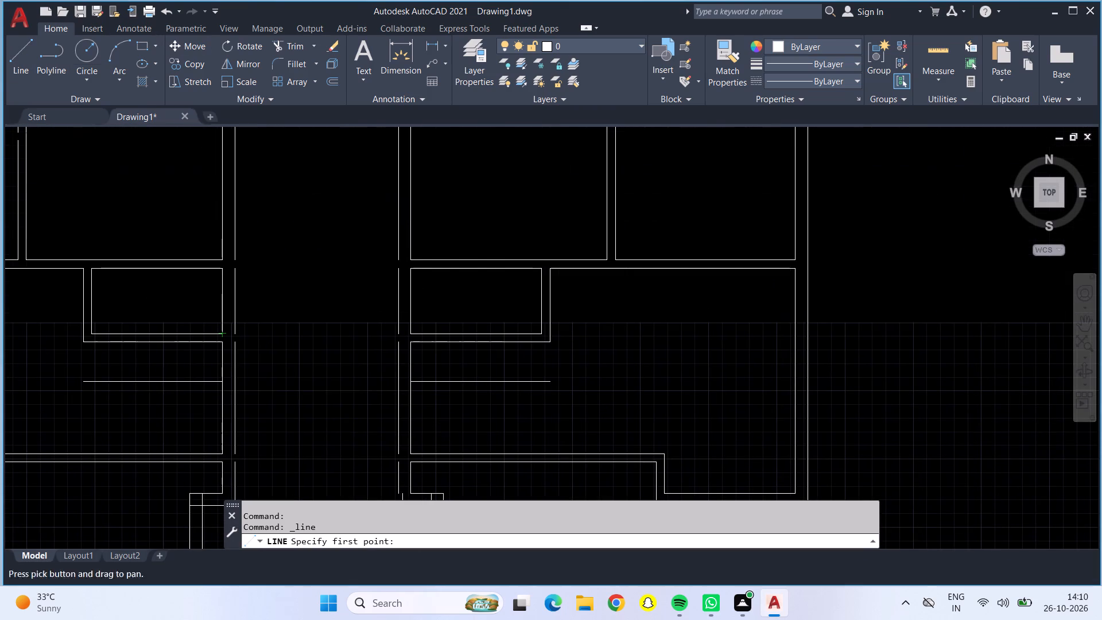
scroll(227, 257, up, 2)
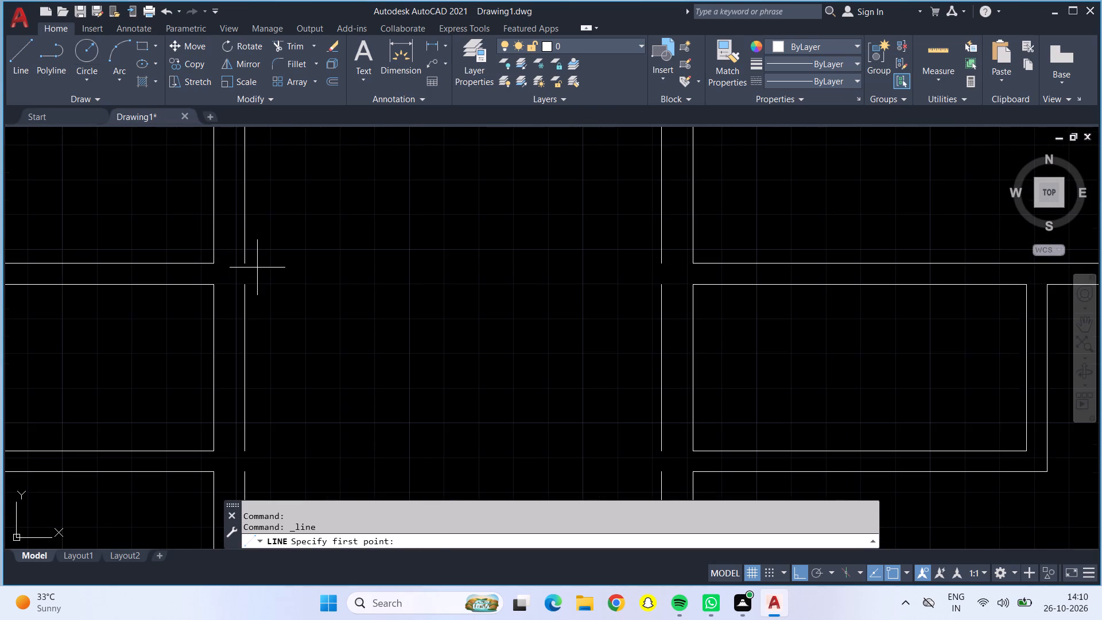
click(245, 260)
scroll(241, 355, up, 1)
scroll(241, 357, down, 2)
middle_drag(231, 467, 231, 444)
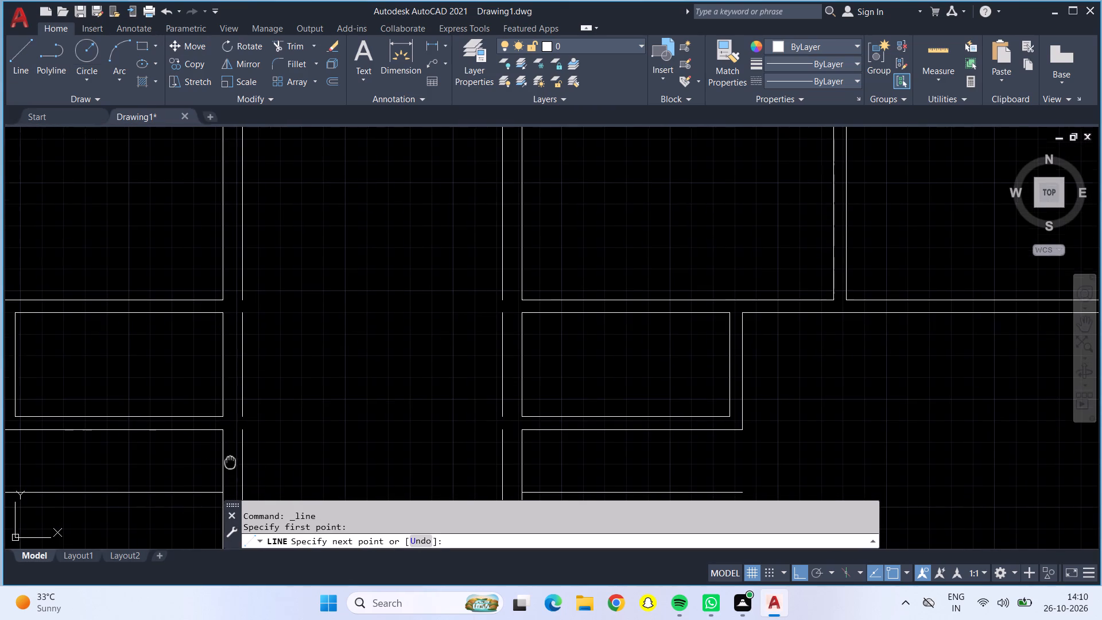
middle_drag(231, 444, 261, 262)
middle_drag(273, 449, 265, 351)
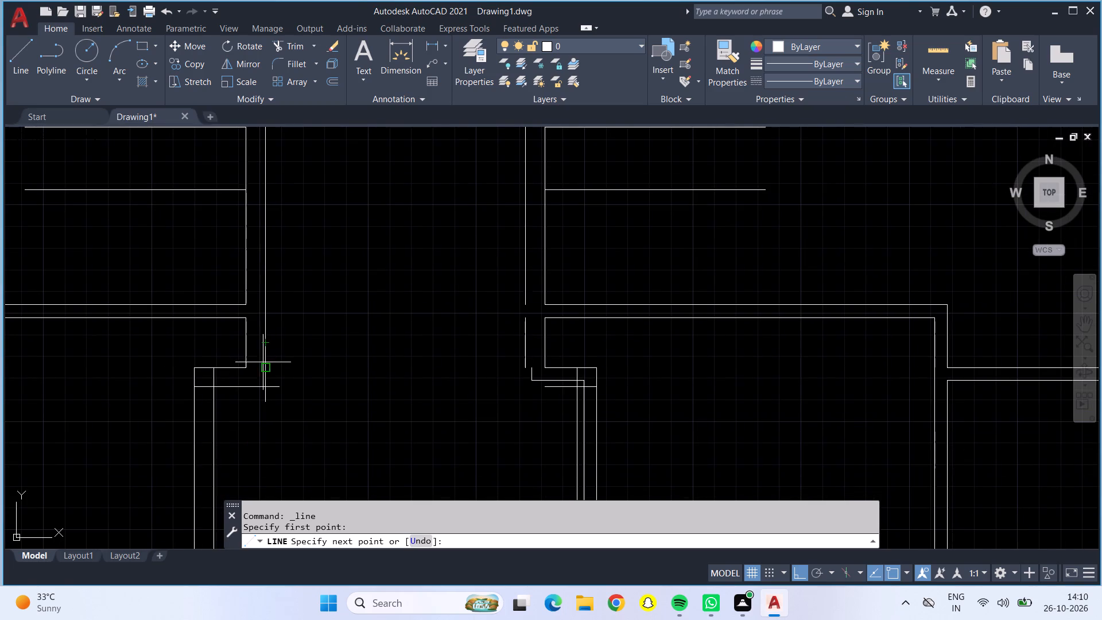
click(262, 389)
key(Escape)
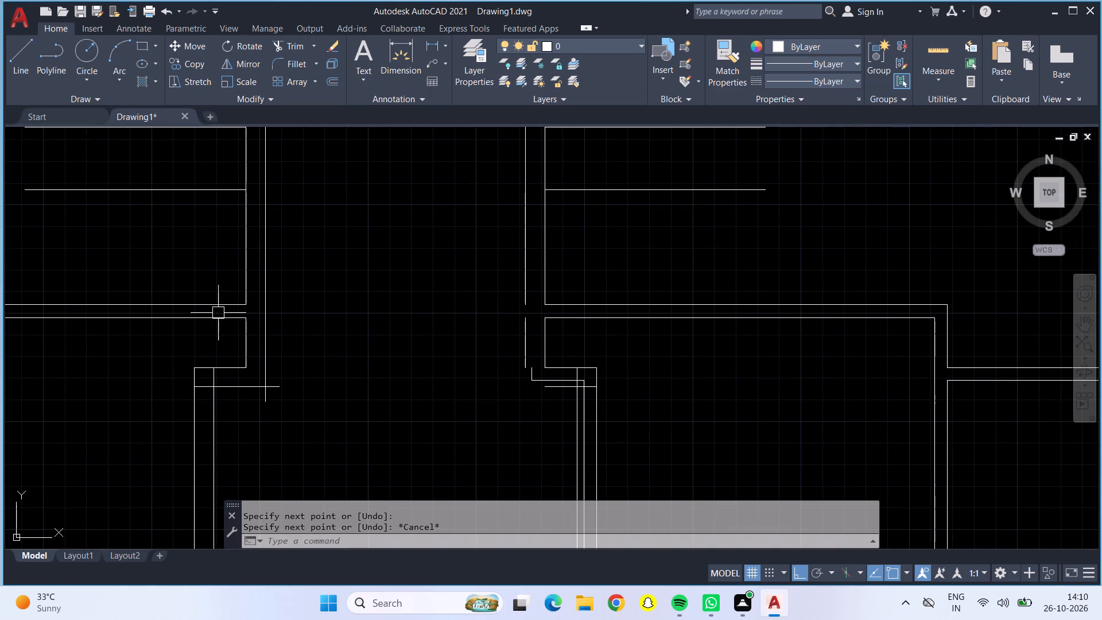
Draw a continuous vertical line along the right passage wall from the upper gap down past the right wall step.
click(17, 47)
scroll(293, 192, down, 2)
middle_drag(359, 170, 278, 289)
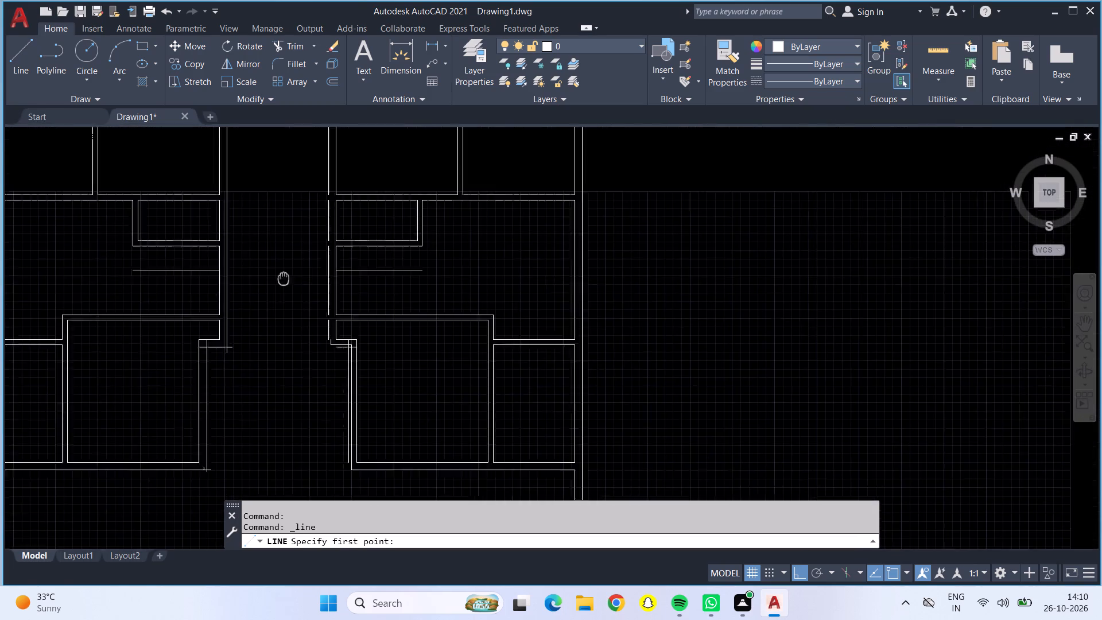
middle_drag(278, 289, 256, 349)
click(283, 294)
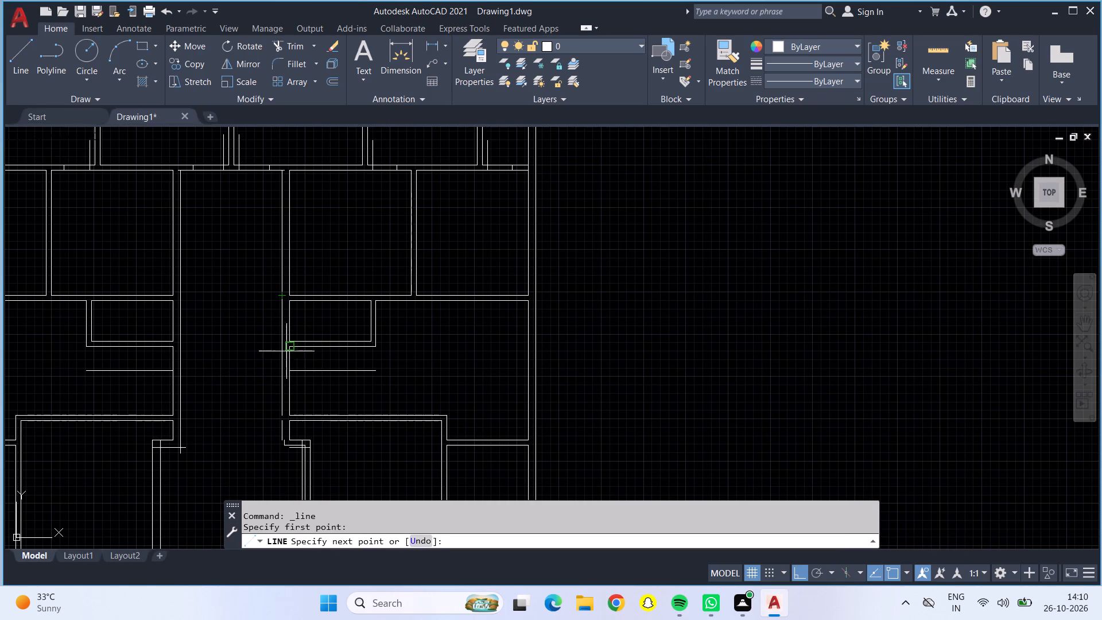
scroll(280, 438, up, 3)
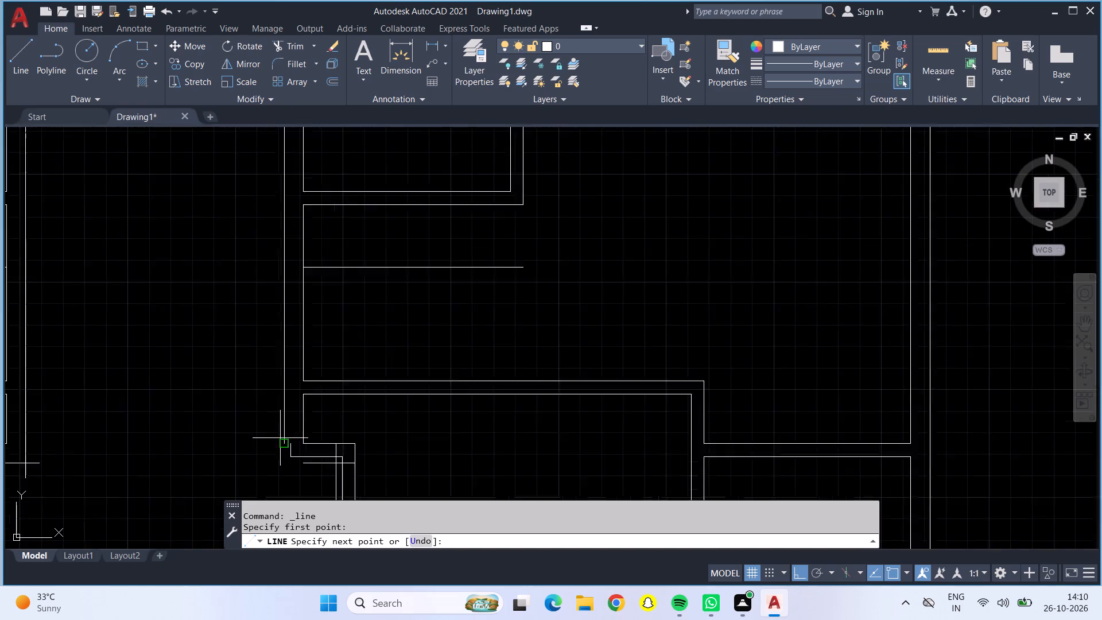
scroll(280, 438, up, 1)
scroll(277, 453, down, 2)
middle_drag(277, 453, 261, 362)
click(270, 426)
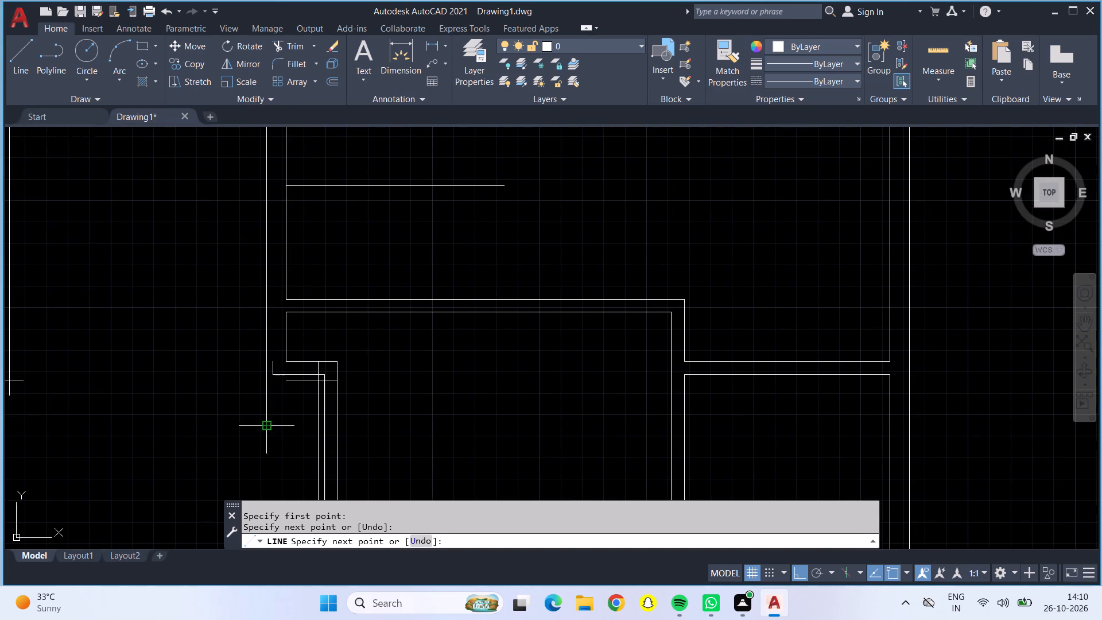
key(Escape)
Extend the right step's horizontal offset line leftward with a new line crossing the passage wall line.
click(28, 38)
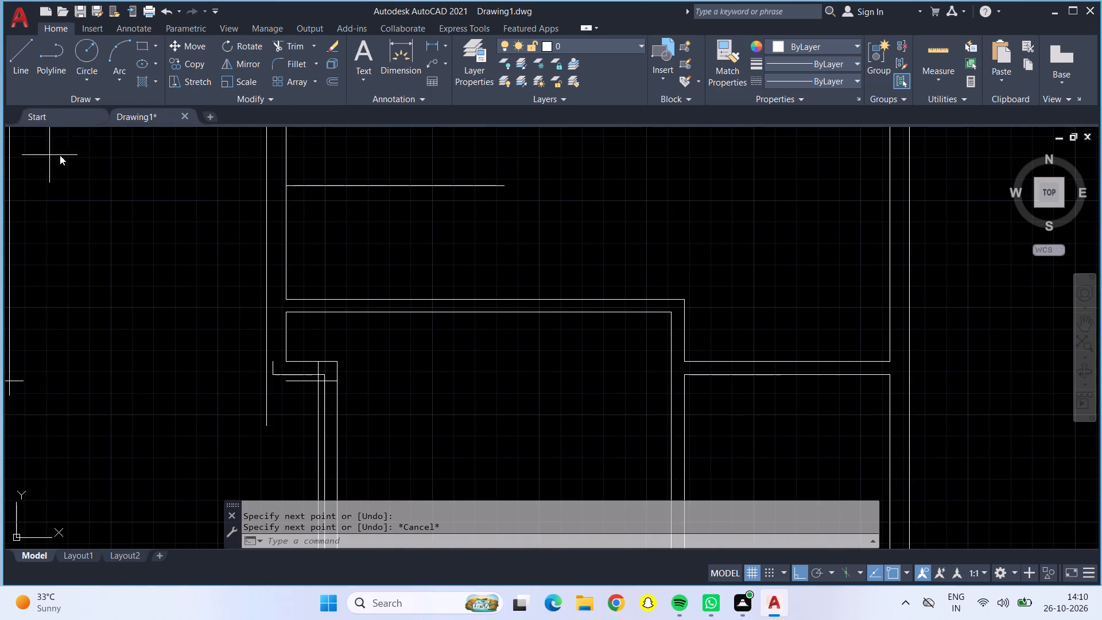
click(284, 382)
click(208, 383)
key(Escape)
Trim away the old inner horizontal and vertical wall lines at the passage's right wall step.
click(292, 46)
scroll(295, 379, up, 2)
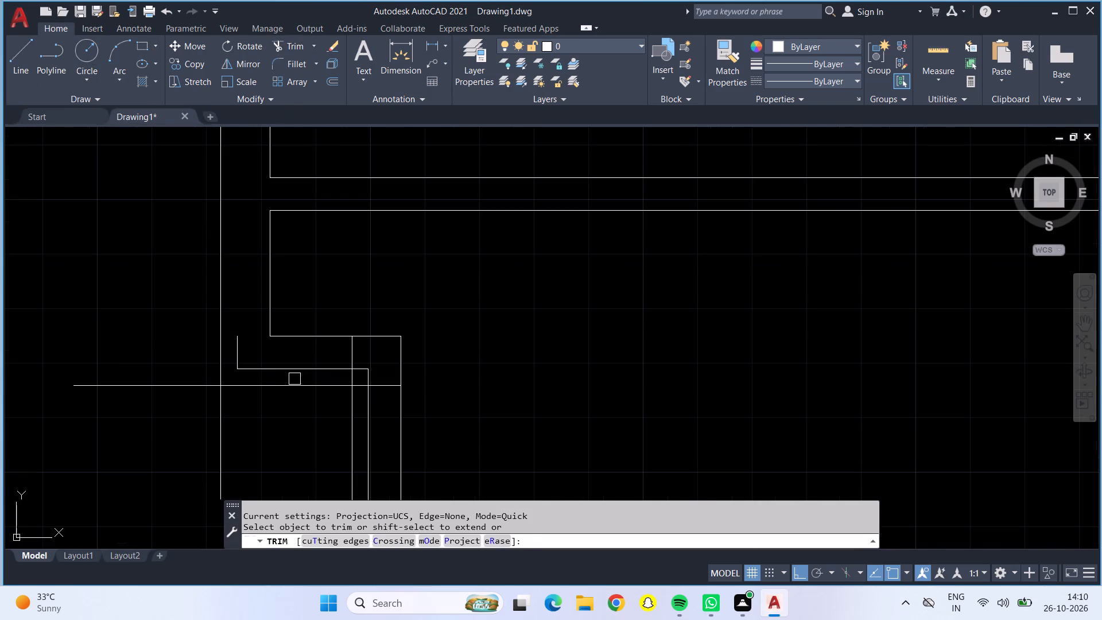
click(273, 370)
click(238, 349)
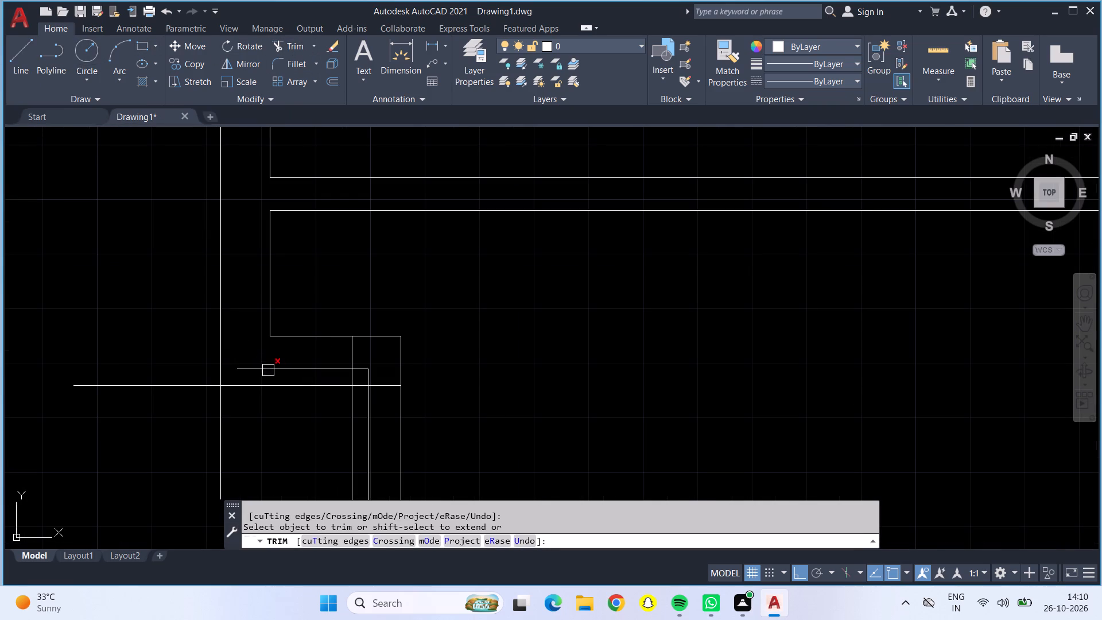
click(268, 371)
click(363, 364)
click(363, 364)
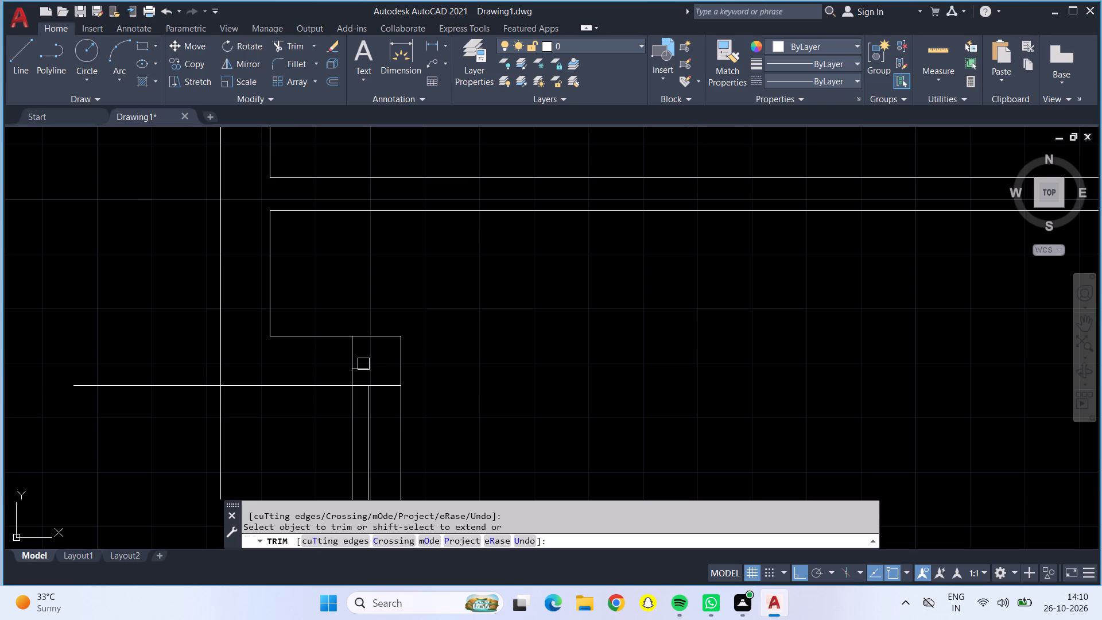
click(363, 367)
click(363, 389)
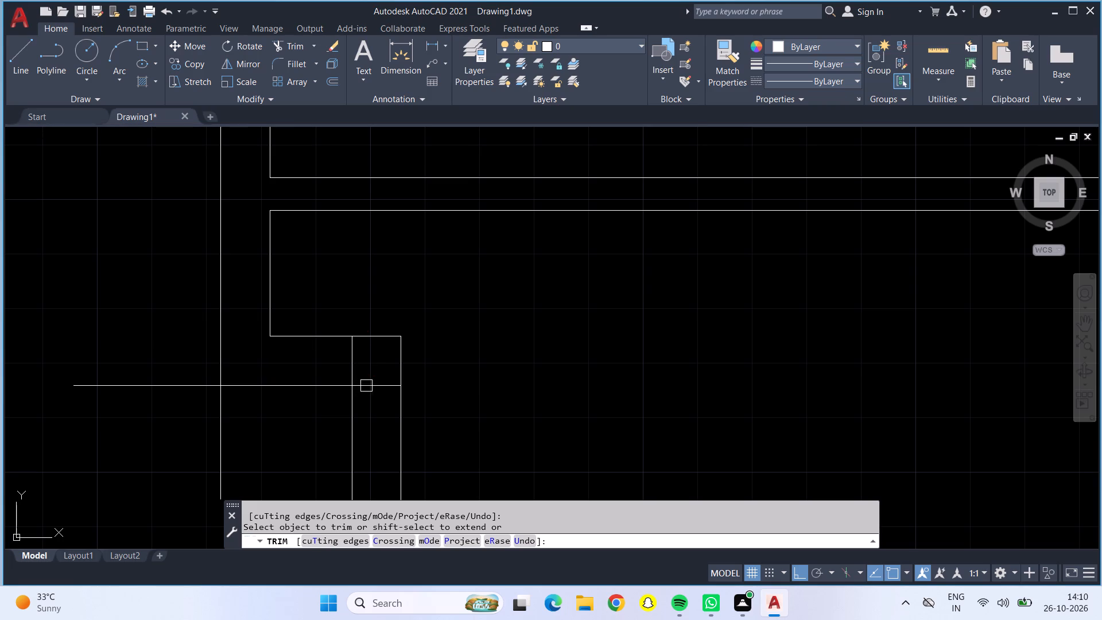
Trim the overshooting ends of the 9" offset lines and passage line at the right step into clean corners.
click(369, 382)
click(165, 388)
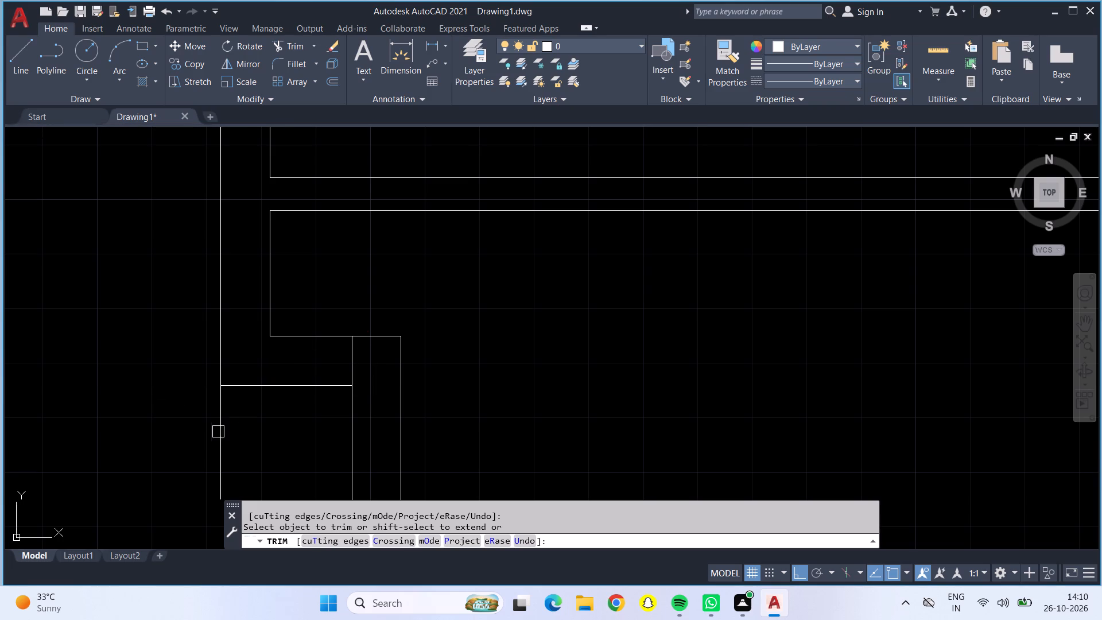
click(224, 436)
scroll(272, 408, down, 1)
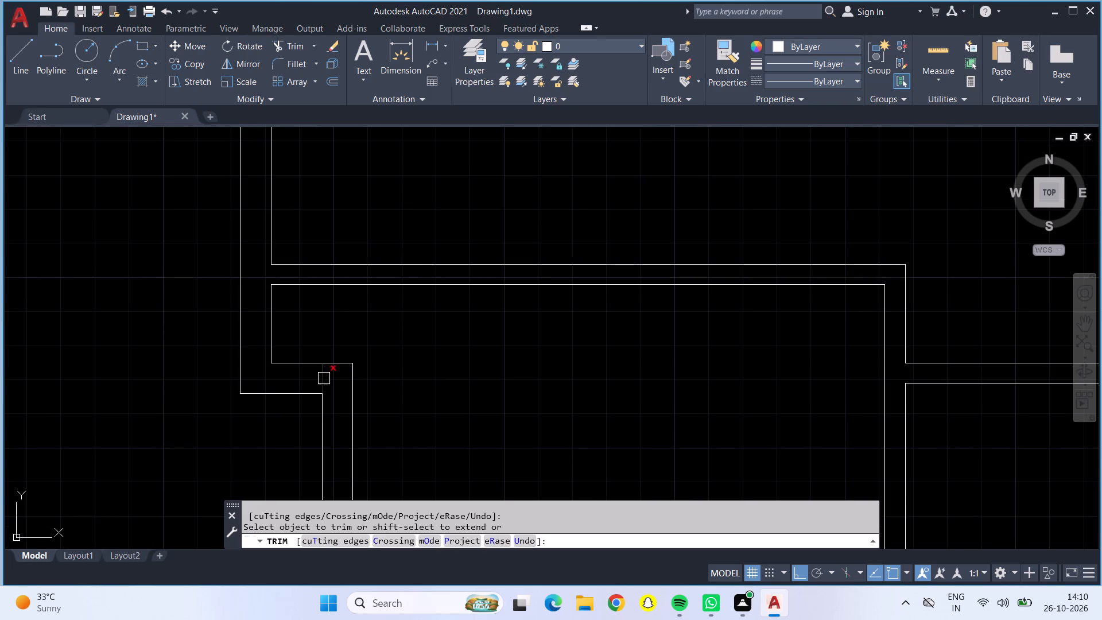
click(324, 378)
Trim the overshooting ends of the offset lines and passage line at the left step into clean corners.
scroll(320, 385, down, 2)
middle_drag(363, 407, 372, 275)
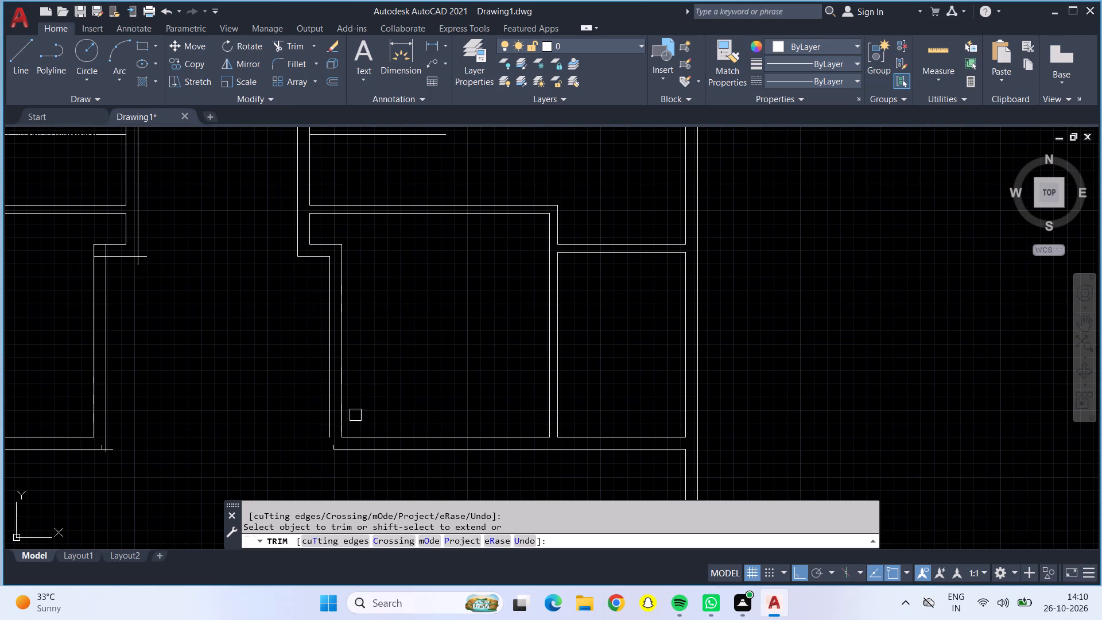
scroll(106, 249, up, 3)
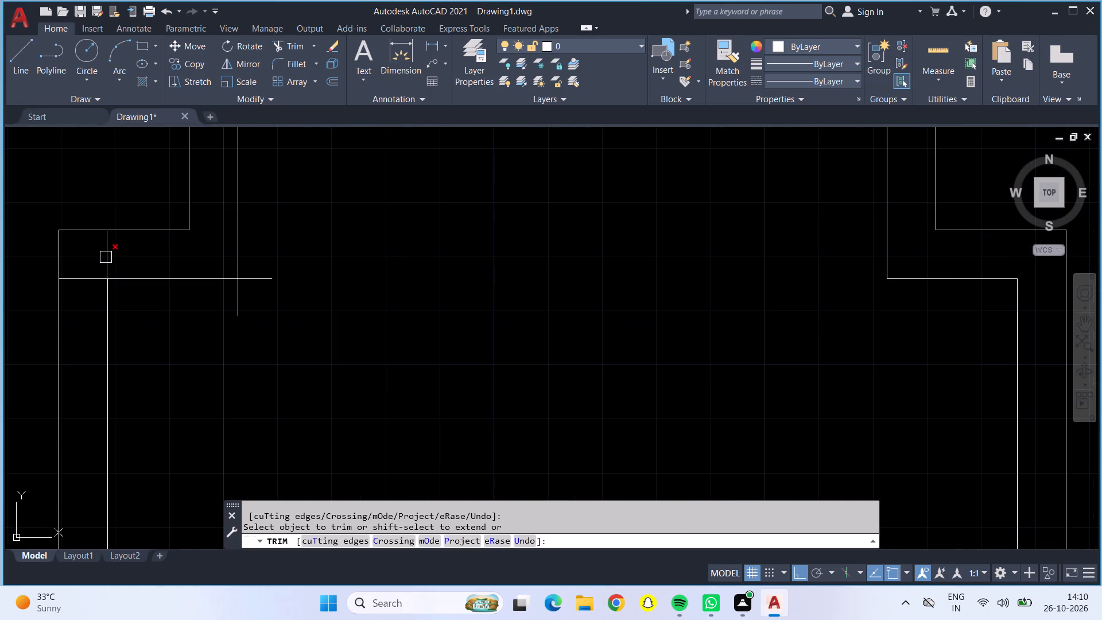
click(106, 257)
click(84, 282)
click(243, 302)
click(224, 299)
click(262, 276)
Trim the overshooting line ends and short stub at the lower corner of the left passage wall into a clean corner.
scroll(262, 279, down, 3)
scroll(231, 476, up, 4)
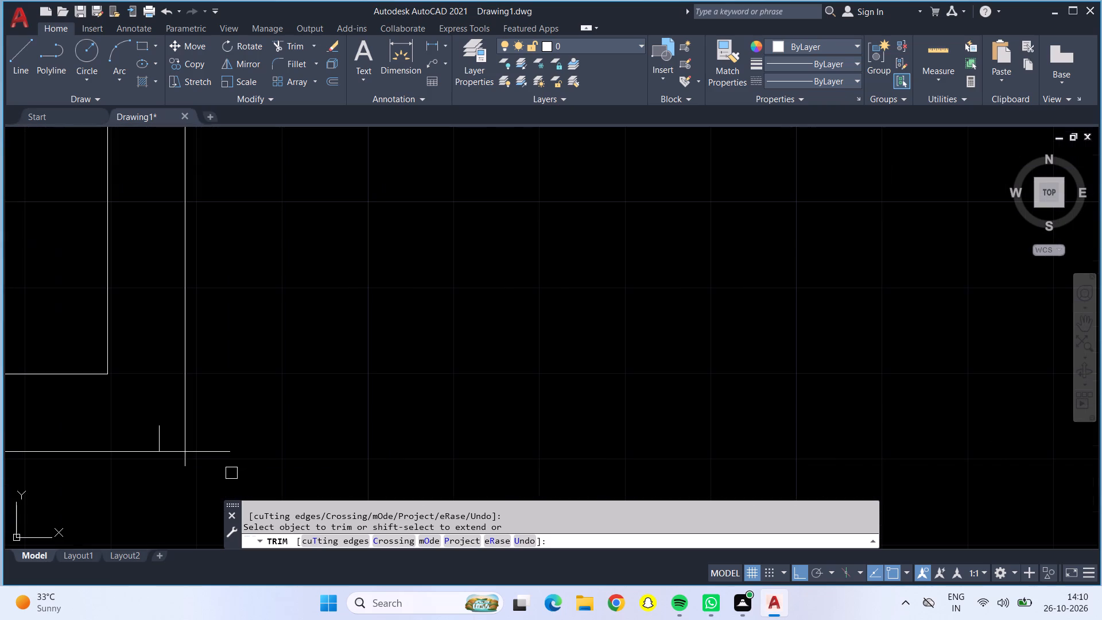
click(216, 447)
click(185, 466)
click(158, 439)
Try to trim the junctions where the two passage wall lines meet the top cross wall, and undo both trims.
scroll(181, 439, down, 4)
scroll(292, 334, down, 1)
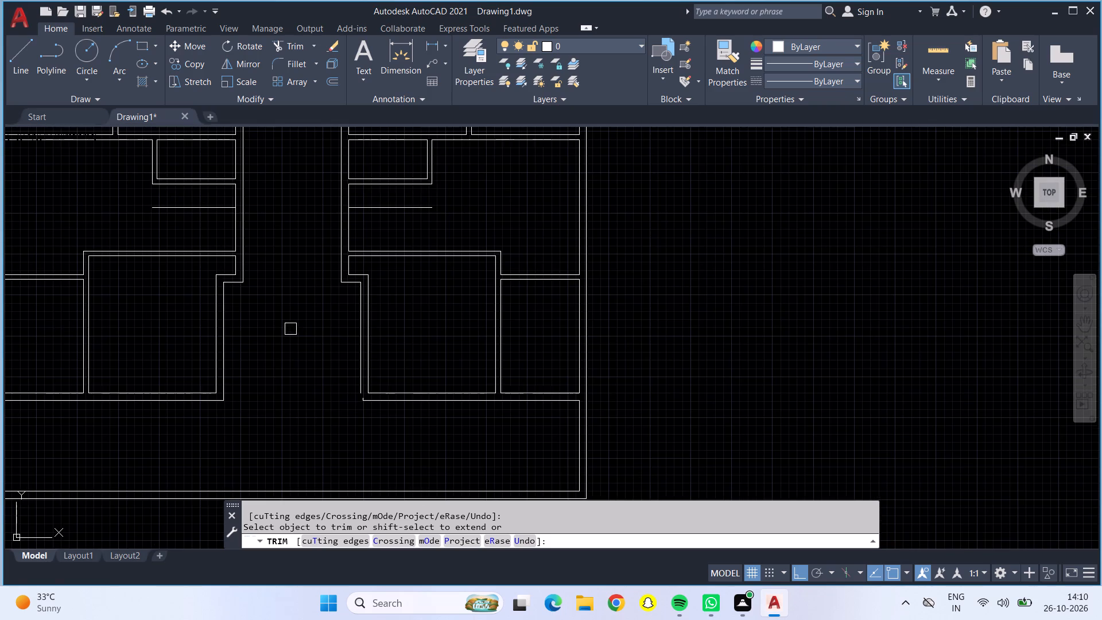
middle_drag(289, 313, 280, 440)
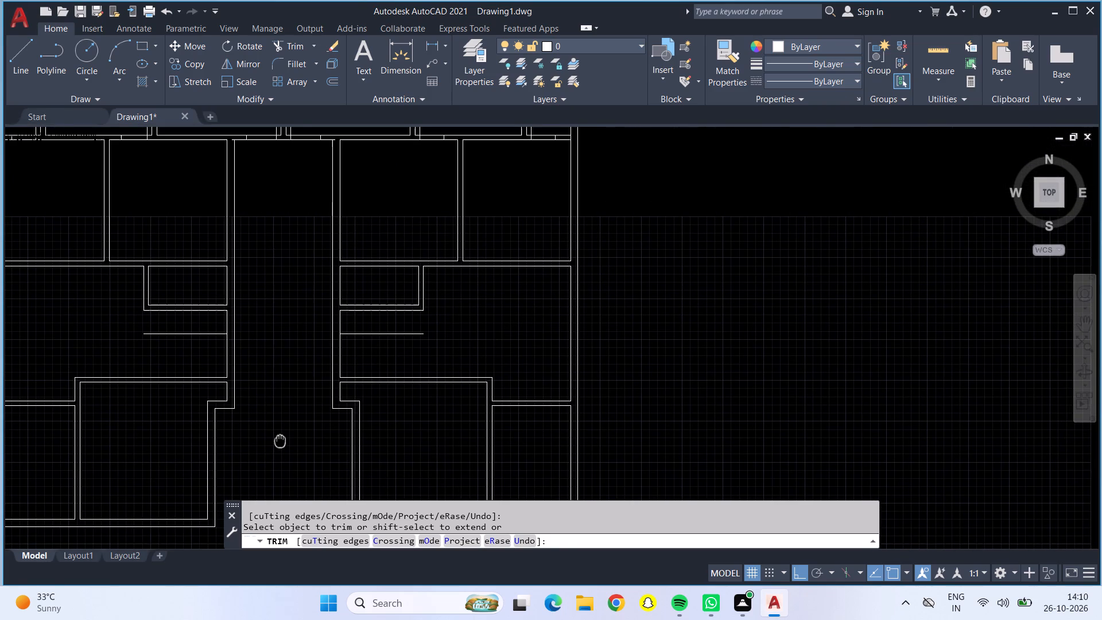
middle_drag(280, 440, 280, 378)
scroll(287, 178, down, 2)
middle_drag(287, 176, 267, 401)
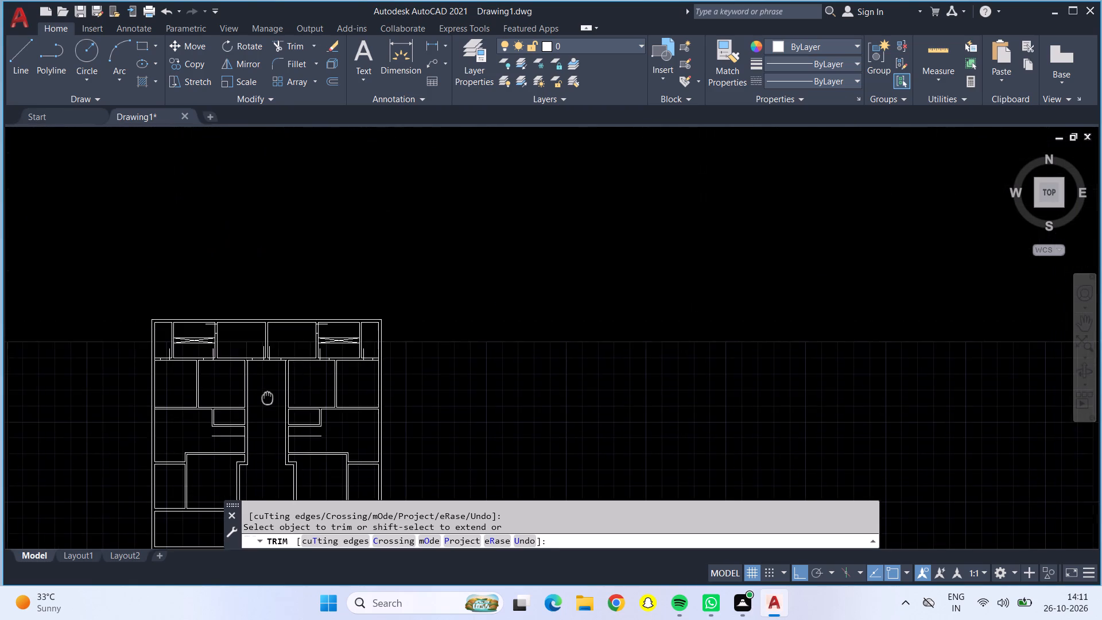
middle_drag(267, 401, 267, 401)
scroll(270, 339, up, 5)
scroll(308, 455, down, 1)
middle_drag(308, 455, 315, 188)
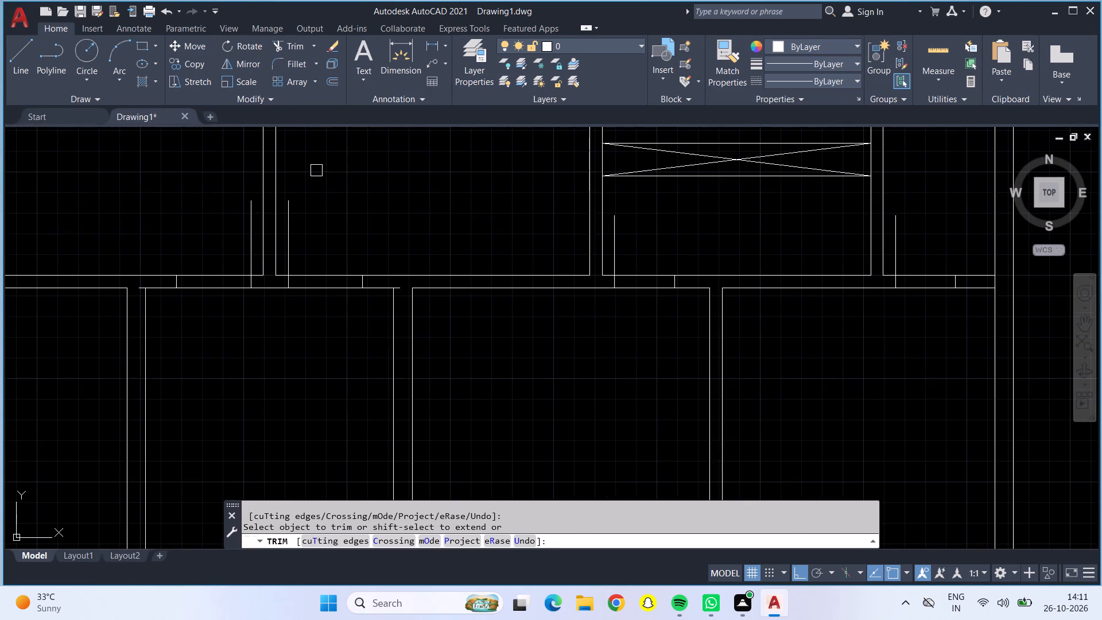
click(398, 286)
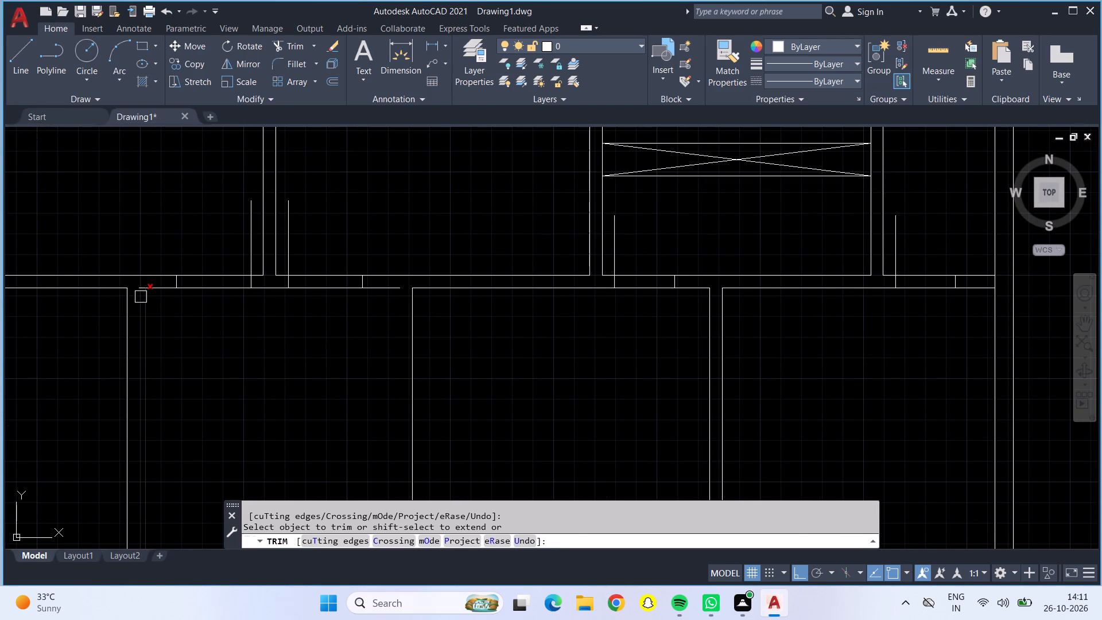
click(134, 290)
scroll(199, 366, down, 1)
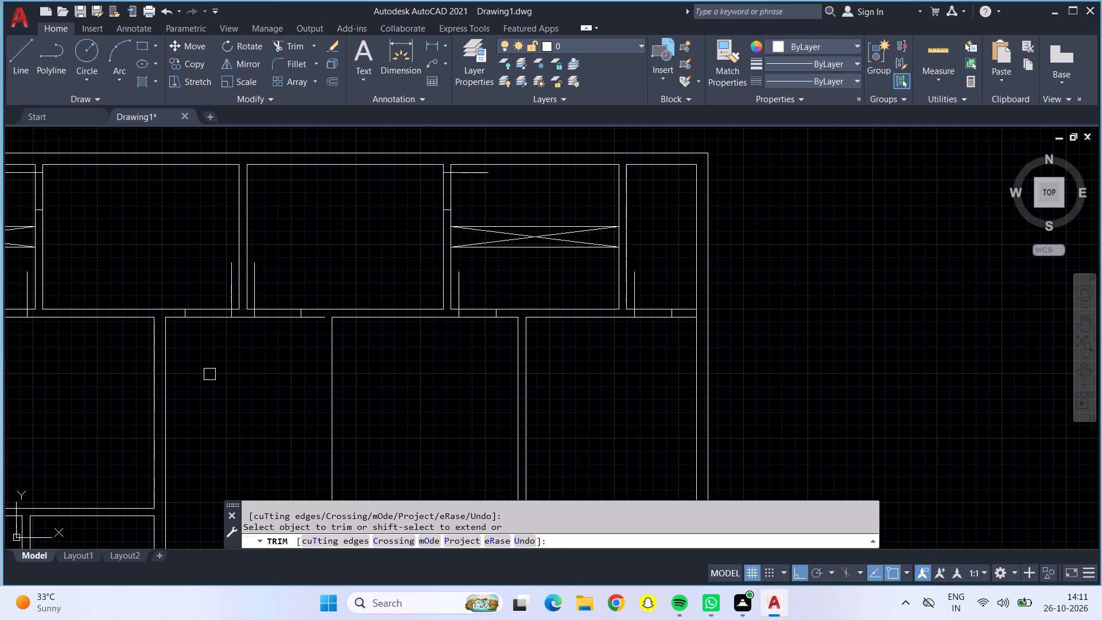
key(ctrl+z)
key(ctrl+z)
Trim the short ends of the passage's top horizontal line that overshoot the right and left passage wall lines.
scroll(239, 387, down, 4)
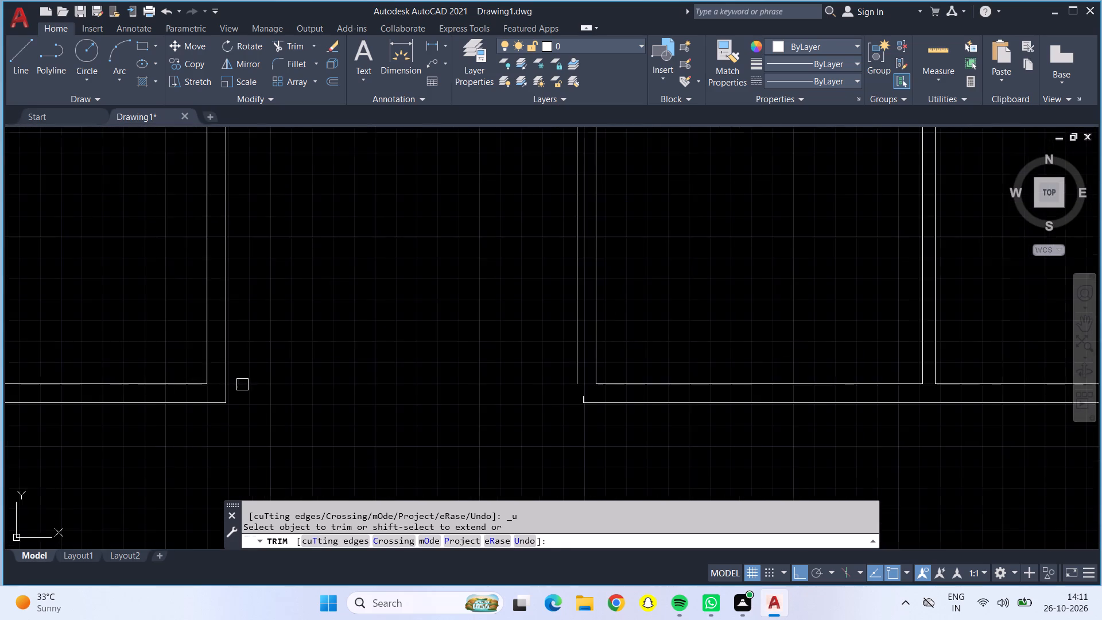
scroll(242, 385, down, 2)
scroll(309, 137, up, 7)
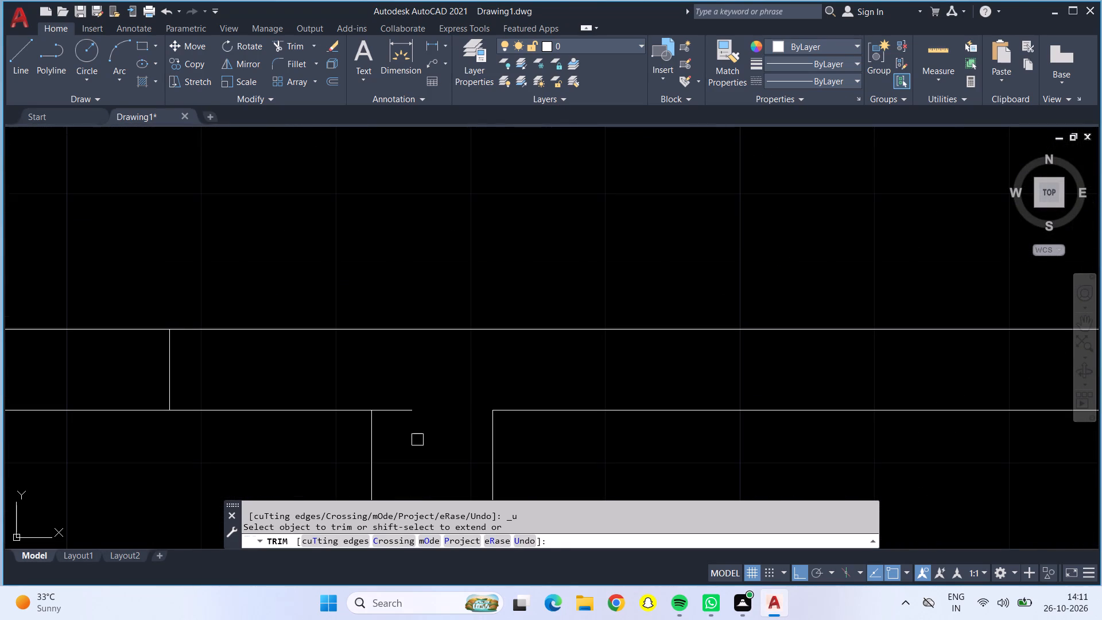
click(410, 407)
scroll(408, 402, down, 6)
scroll(130, 404, up, 3)
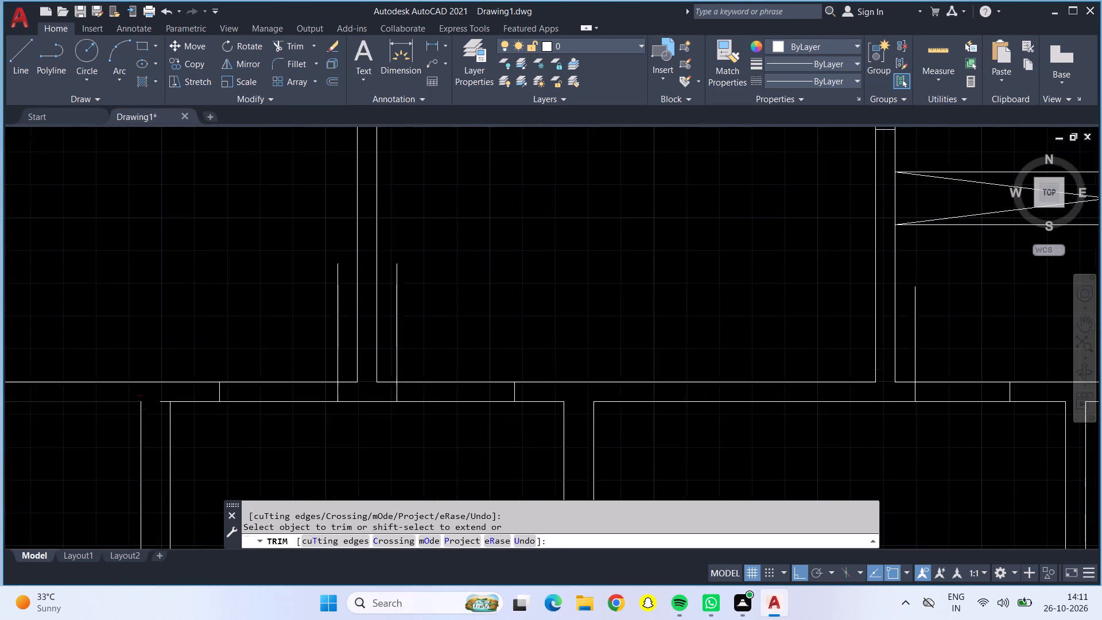
scroll(131, 404, up, 3)
click(444, 397)
scroll(440, 396, down, 5)
scroll(735, 452, down, 2)
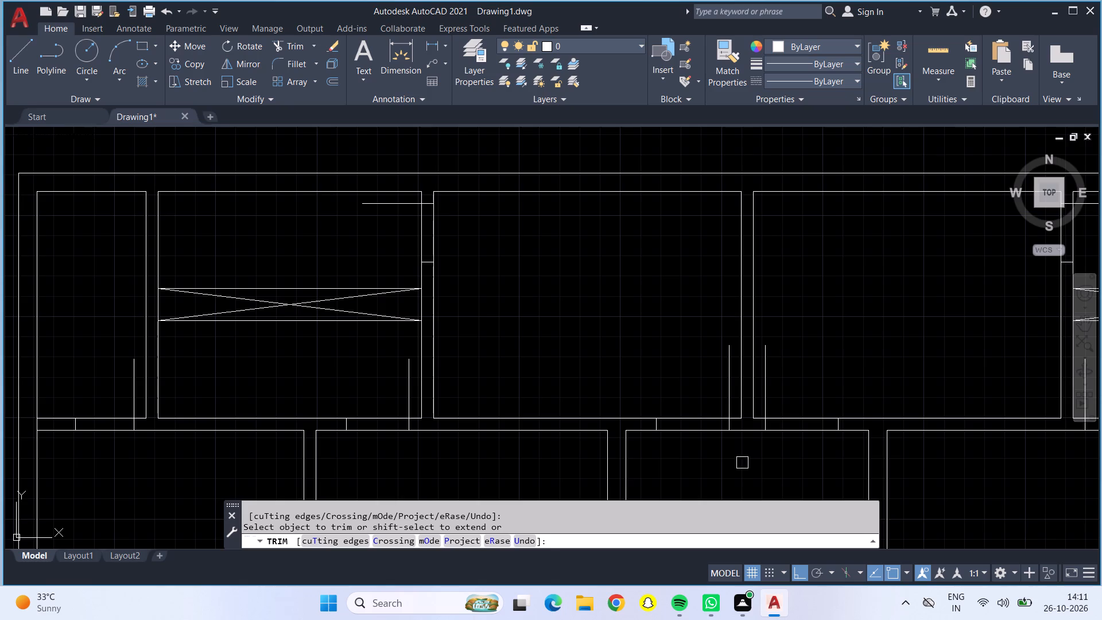
Extend the horizontal wall line at the right passage wall's lower corner leftward with a new line past the passage wall line.
middle_drag(745, 467, 624, 159)
scroll(637, 187, down, 1)
middle_drag(645, 340, 589, 184)
middle_drag(592, 325, 534, 213)
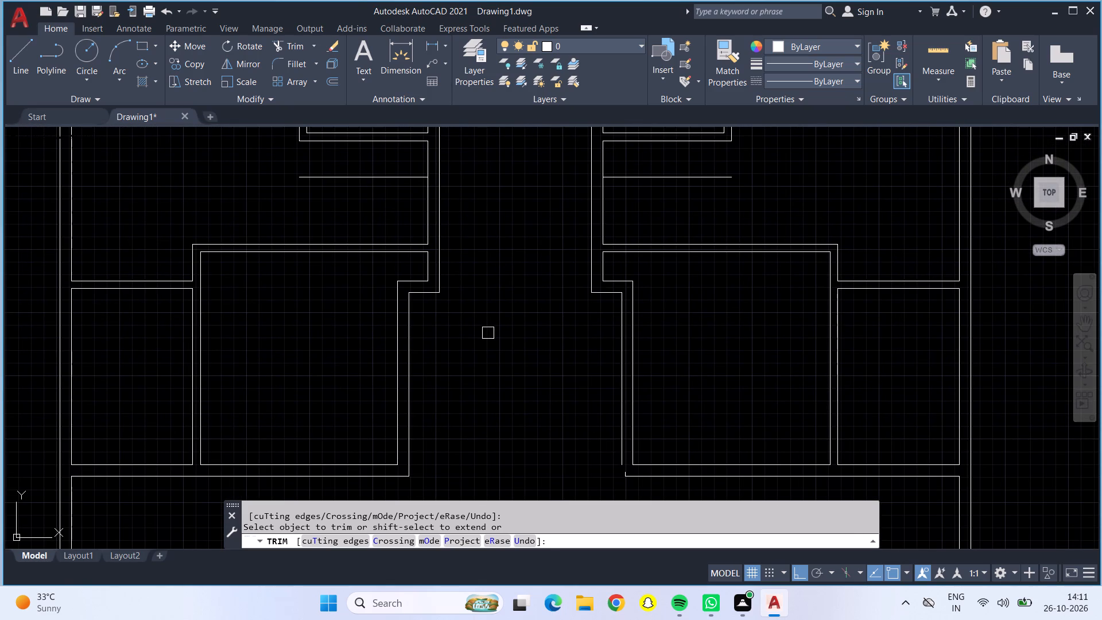
key(Return)
key(l)
key(Return)
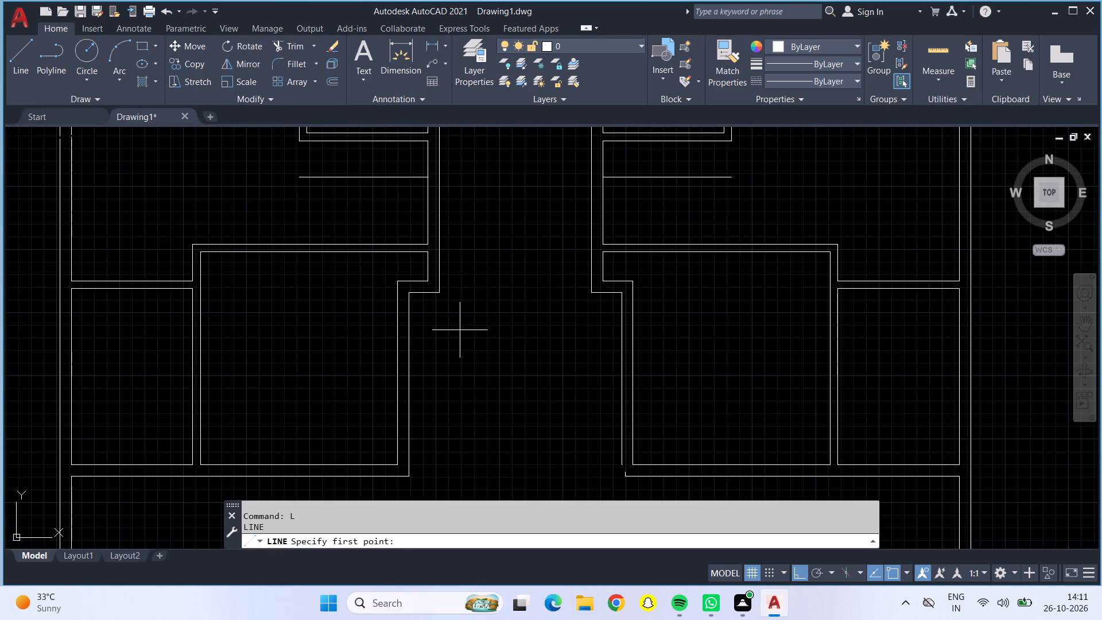
scroll(645, 478, up, 5)
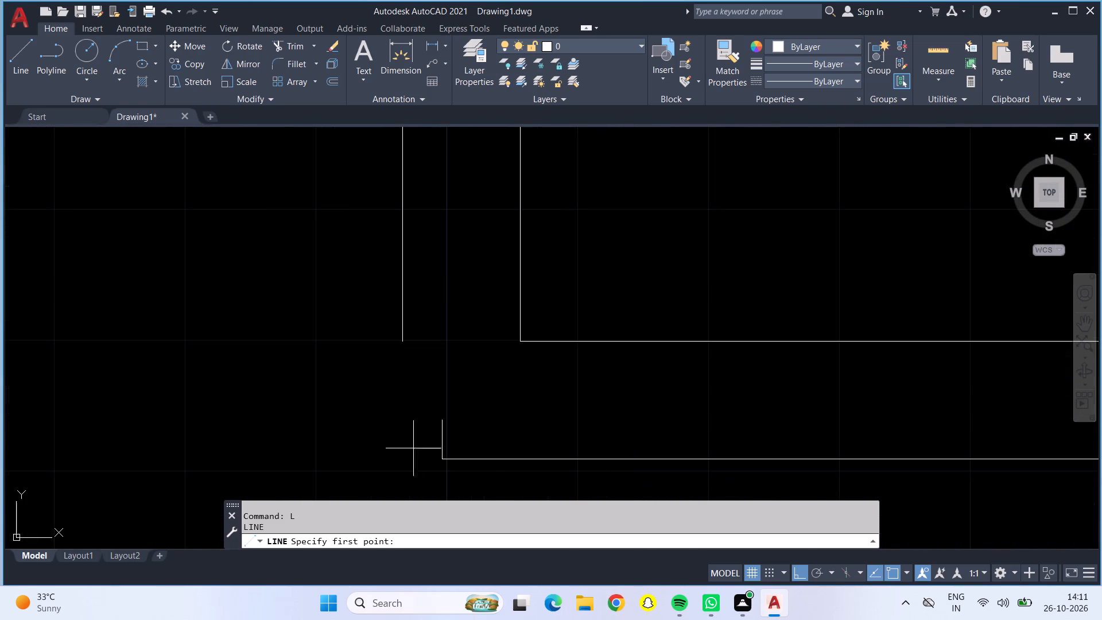
drag(440, 460, 435, 458)
click(328, 454)
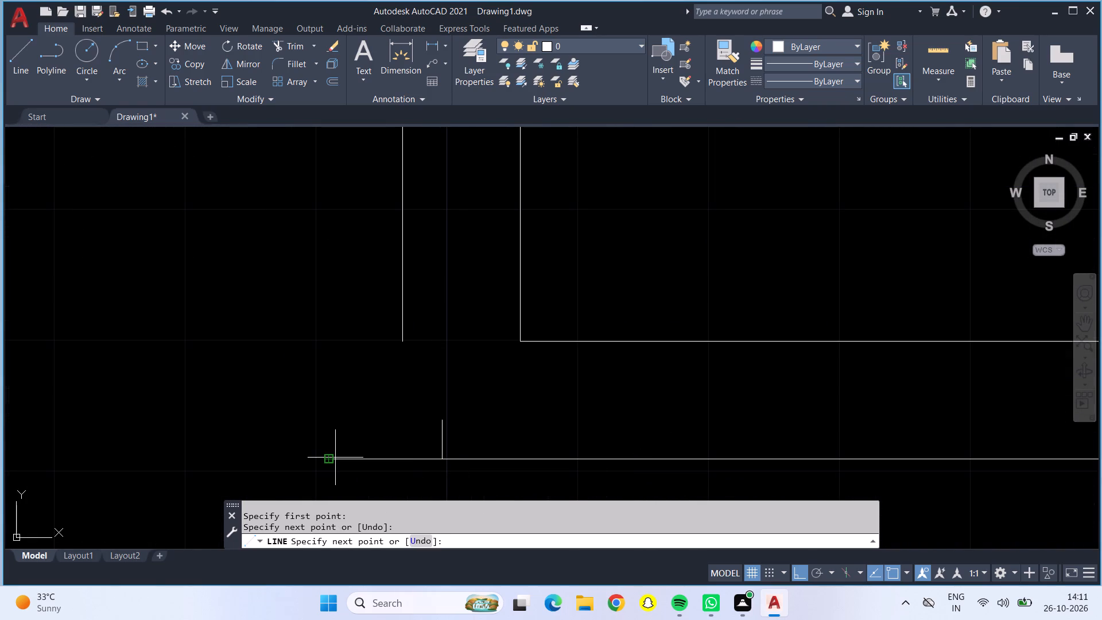
key(period)
key(Return)
key(Escape)
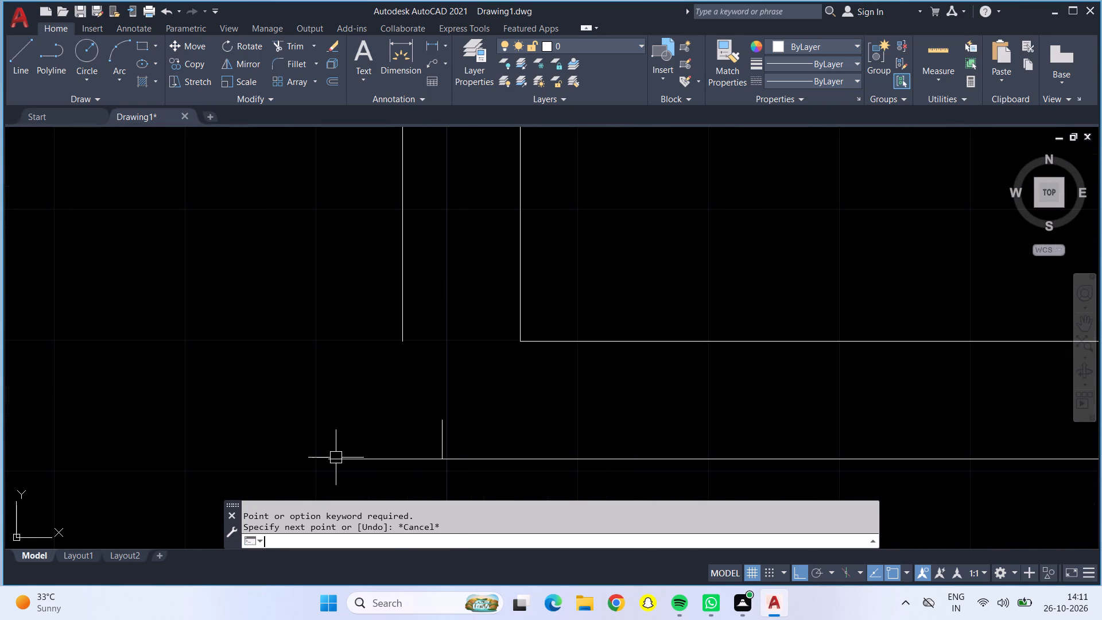
Extend the right passage wall's vertical line downward with a new line crossing the lower horizontal wall line.
key(l)
key(Return)
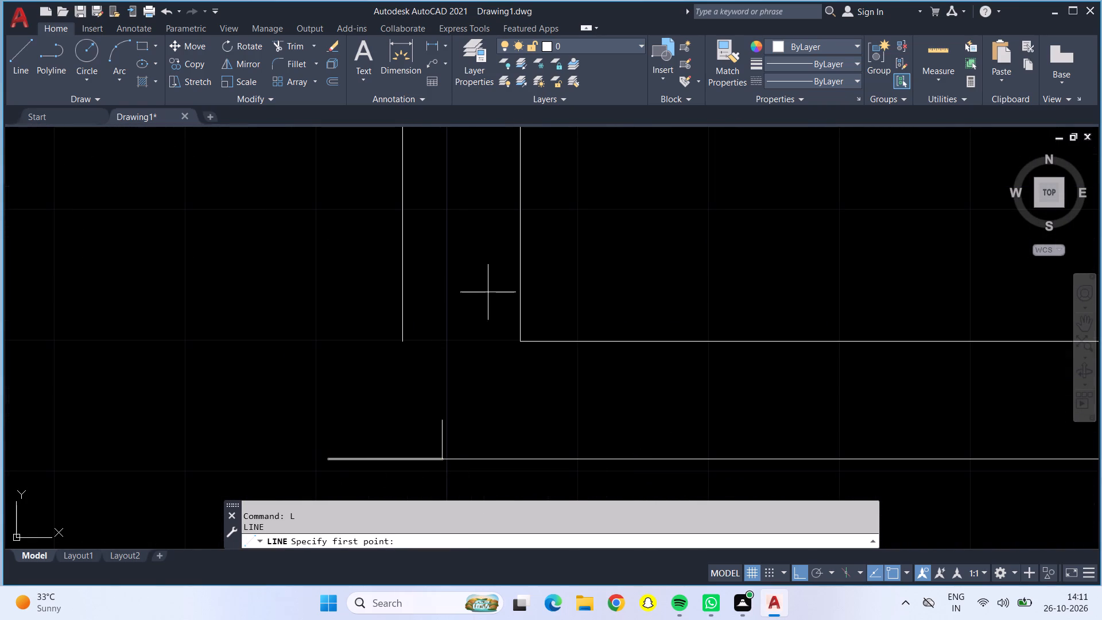
click(402, 348)
click(404, 479)
key(Return)
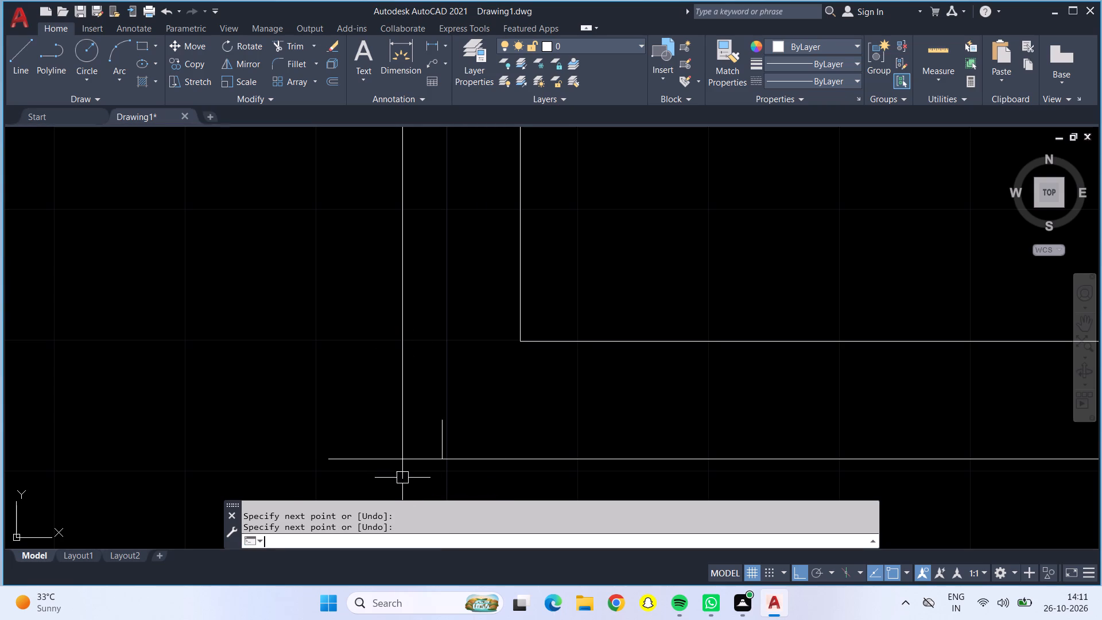
Trim the short vertical stub and both overshooting ends at the right passage wall's lower corner into a clean corner.
click(276, 39)
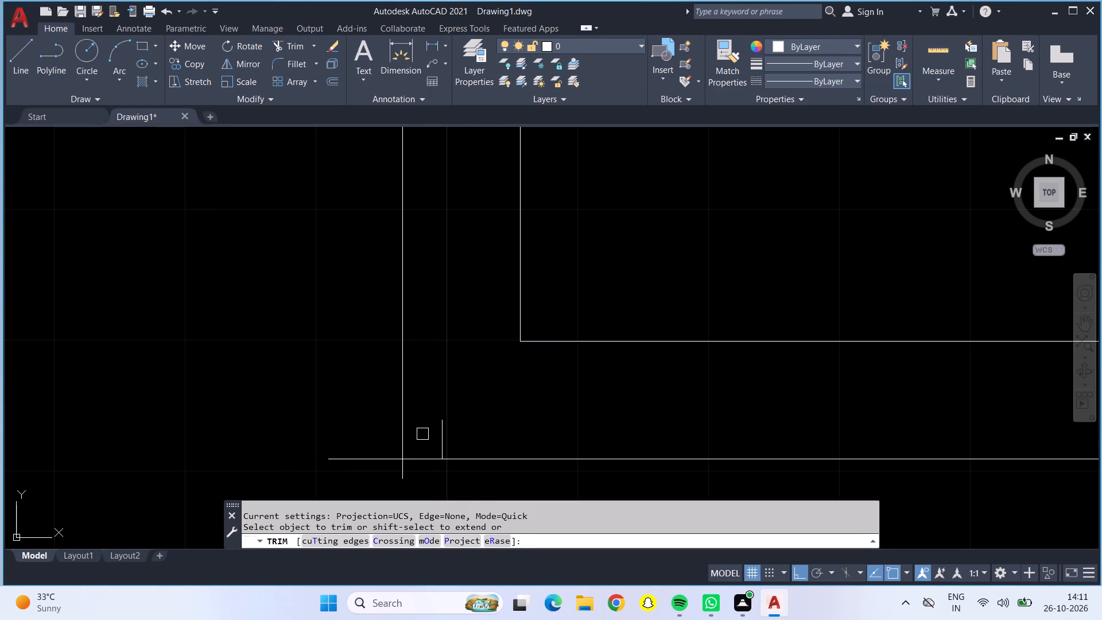
click(435, 441)
click(461, 443)
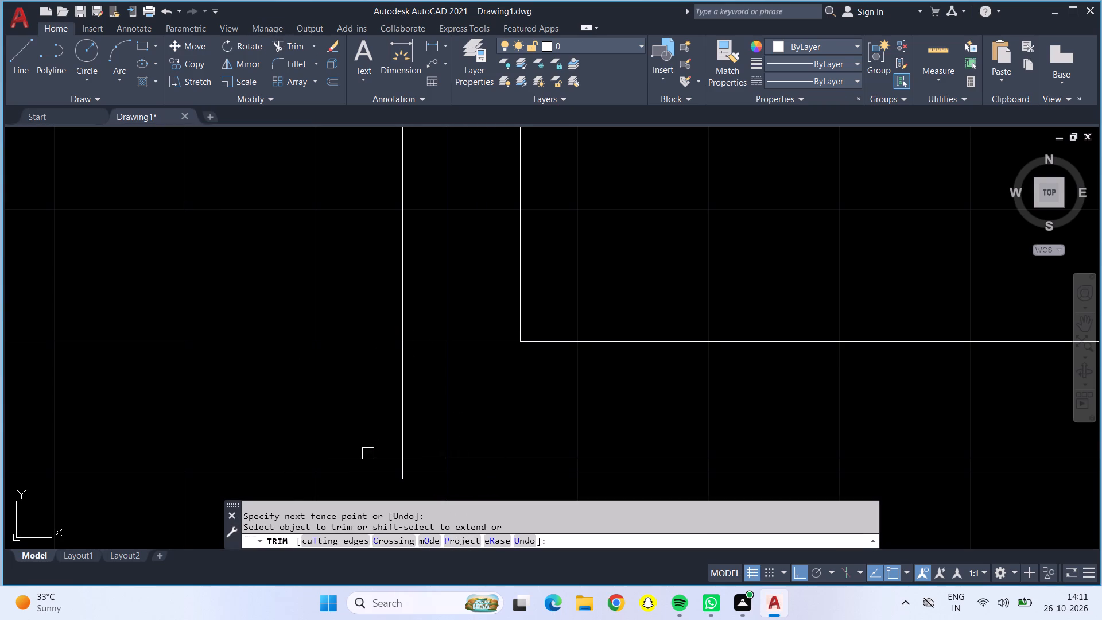
click(369, 460)
click(406, 471)
scroll(406, 471, down, 3)
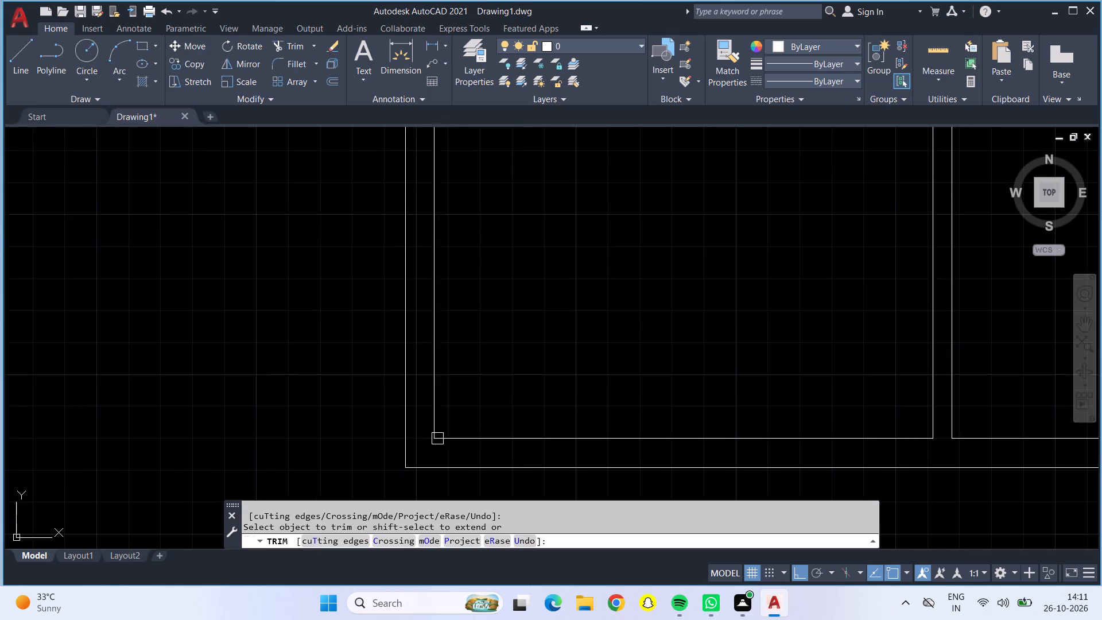
Measure the right passage wall step and its adjoining room edges with Quick measure.
scroll(441, 433, down, 2)
scroll(465, 414, up, 1)
scroll(505, 369, down, 3)
middle_drag(526, 343, 589, 394)
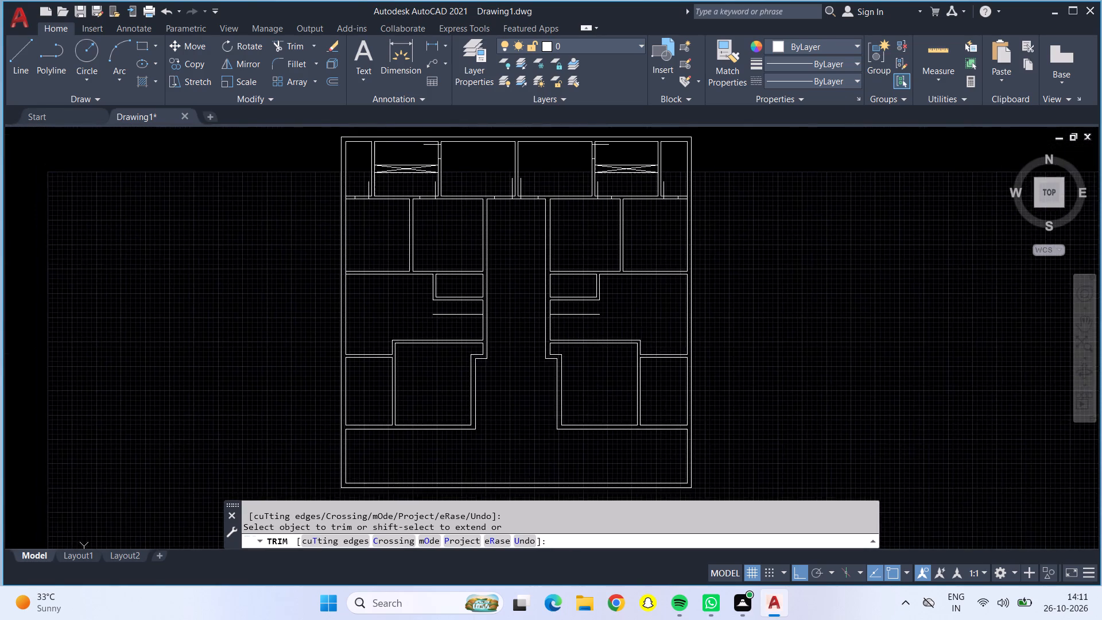
middle_drag(589, 394, 606, 423)
scroll(606, 436, up, 1)
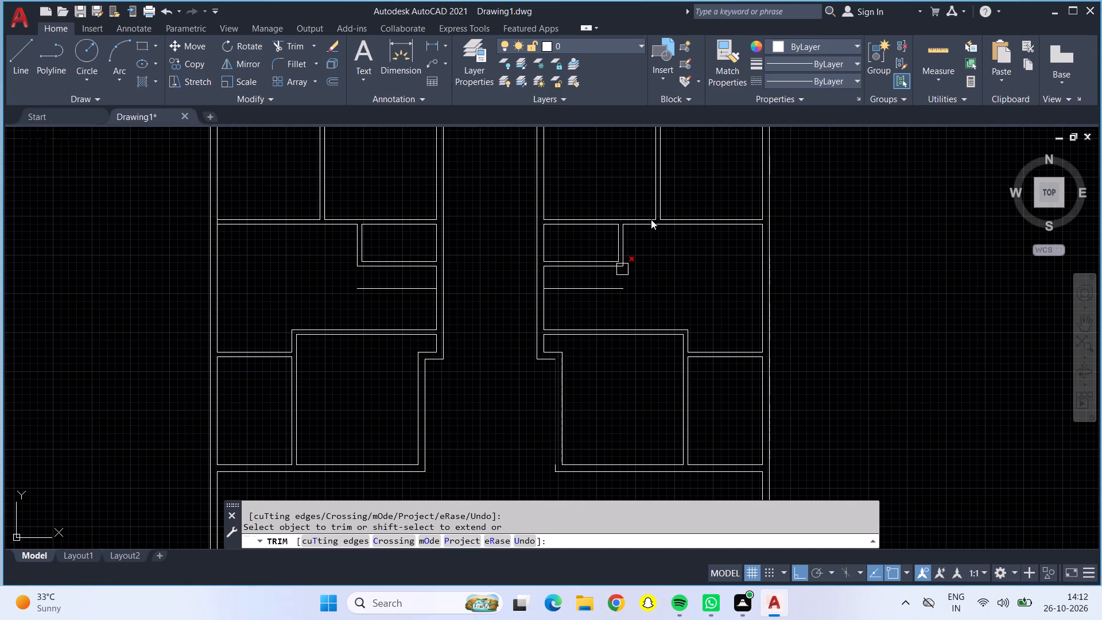
click(949, 48)
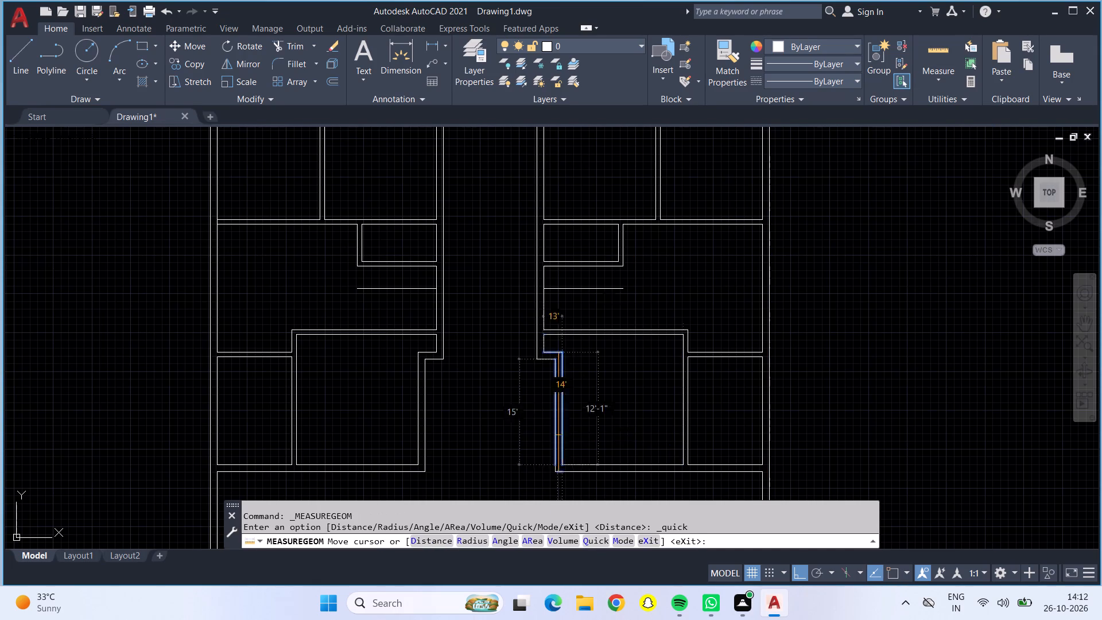
scroll(546, 363, up, 3)
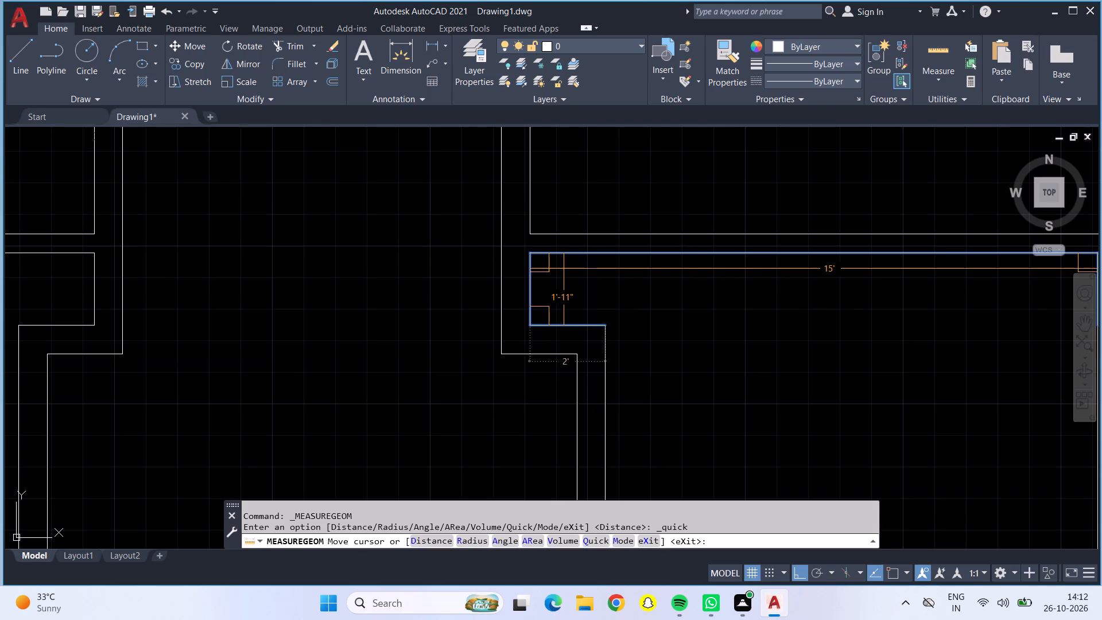
scroll(564, 269, down, 1)
middle_drag(564, 275, 566, 227)
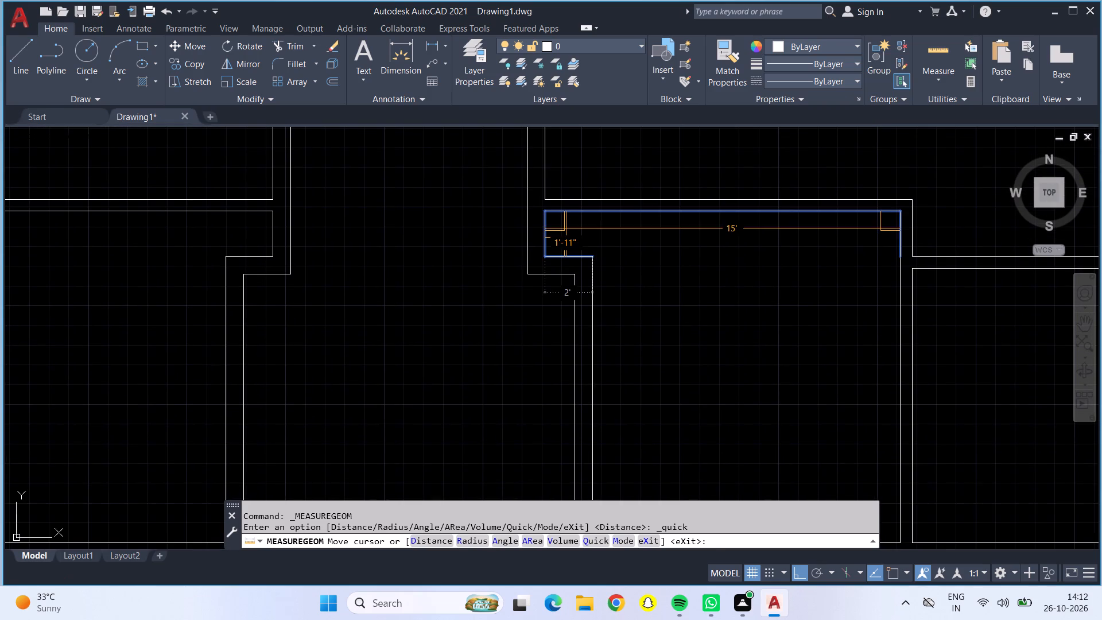
middle_drag(566, 230, 571, 191)
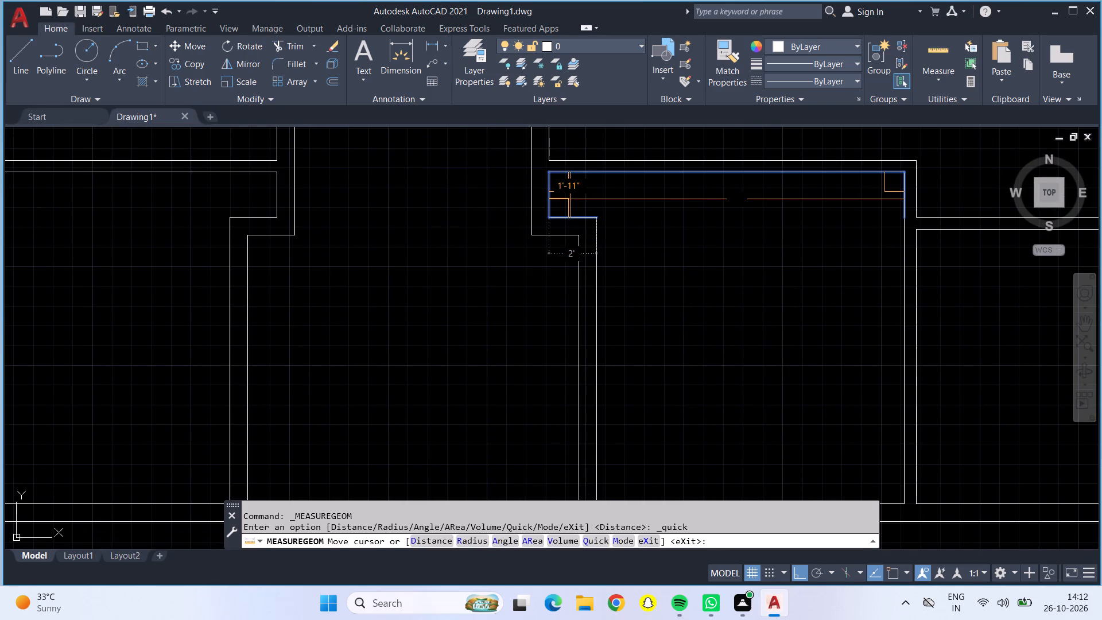
key(Escape)
Offset the right step's two horizontal wall lines downward by 2'5".
key(o)
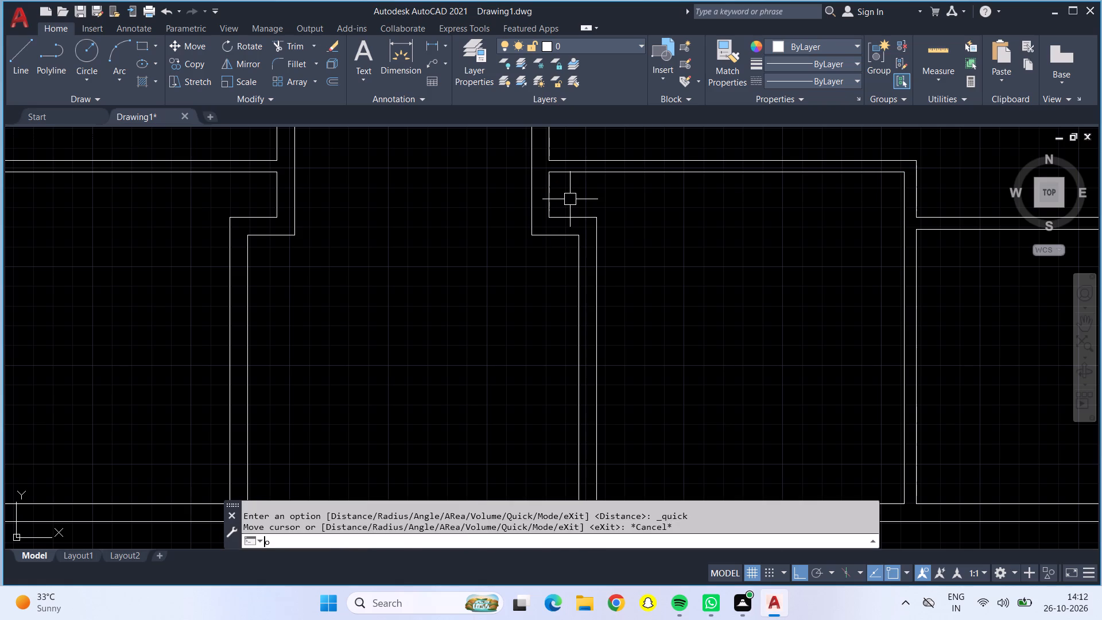
key(Return)
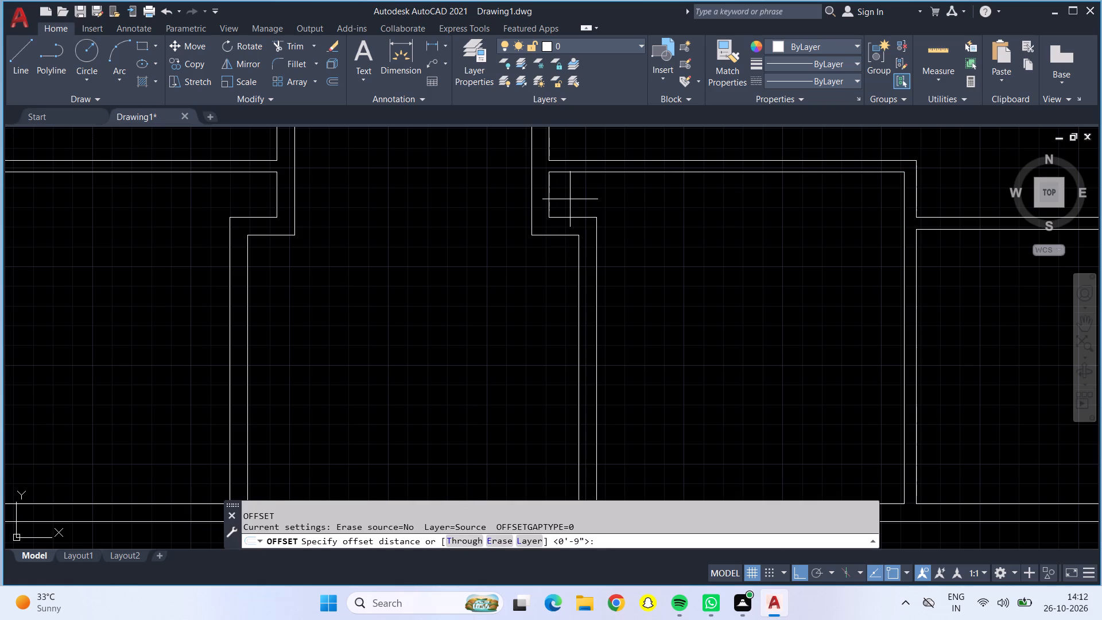
text(2'5)
key(shift+quotedbl)
key(Return)
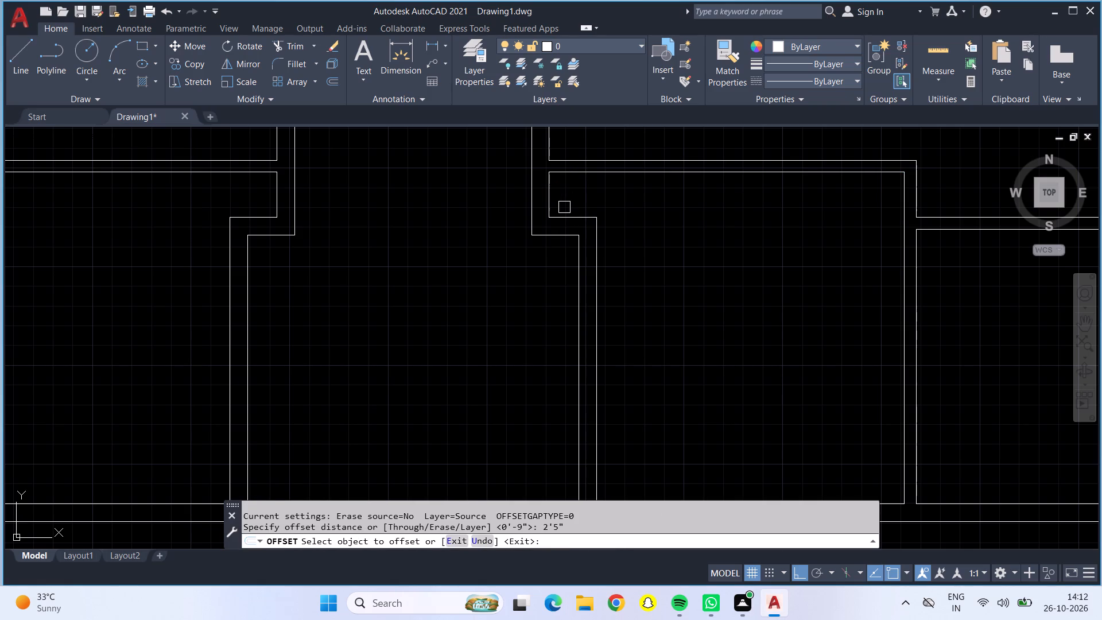
click(564, 222)
click(572, 299)
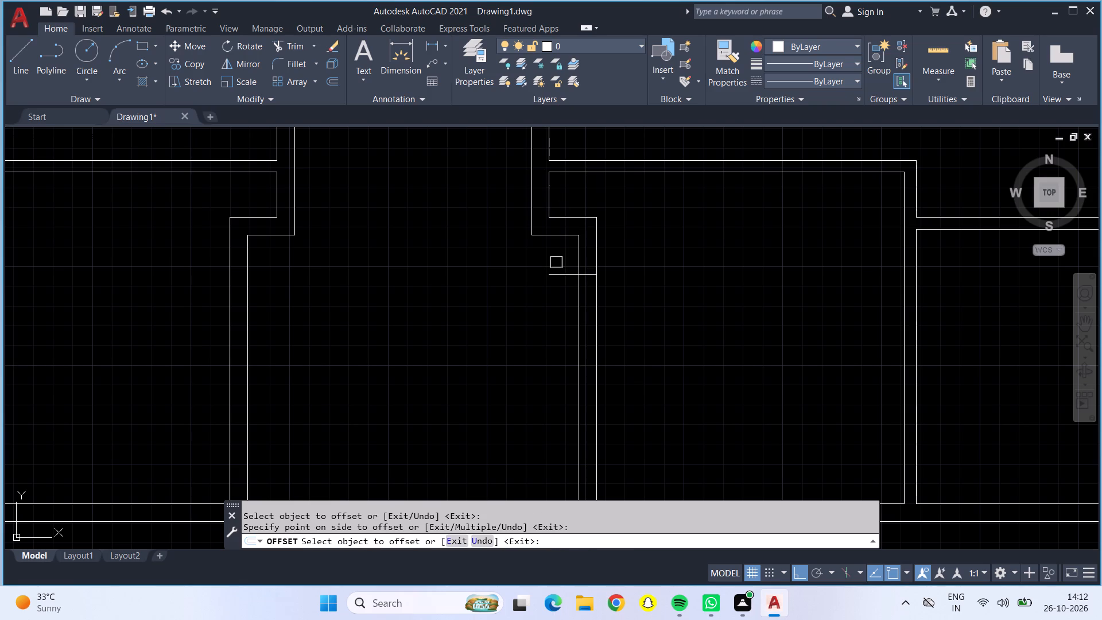
click(554, 235)
click(562, 301)
Offset the left passage wall step's two horizontal lines downward by 2'5".
click(256, 217)
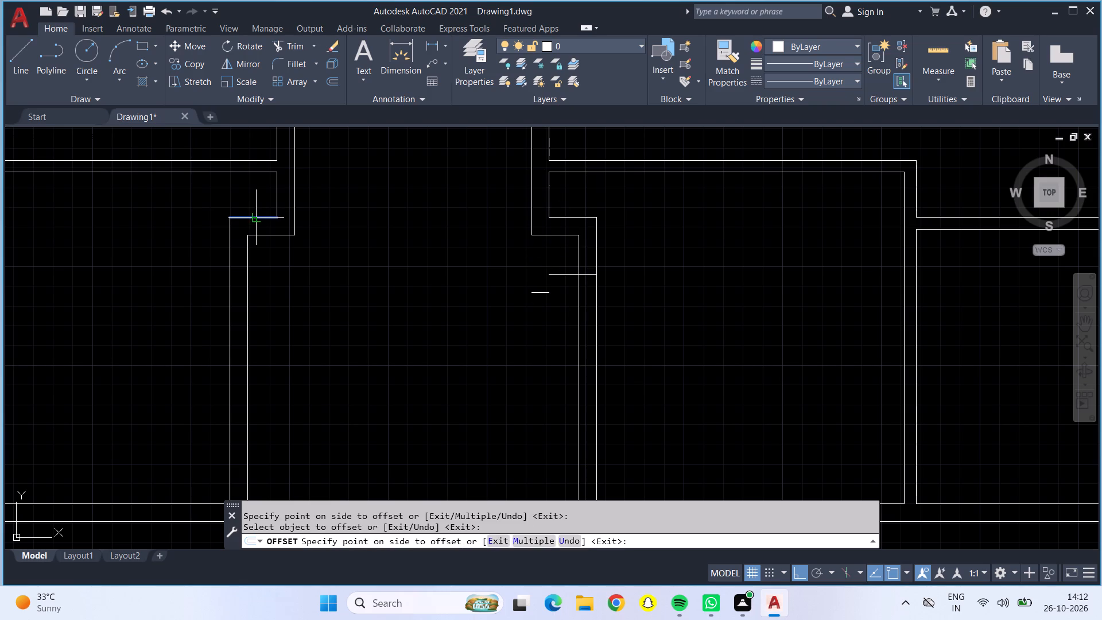
click(270, 284)
click(261, 238)
click(267, 285)
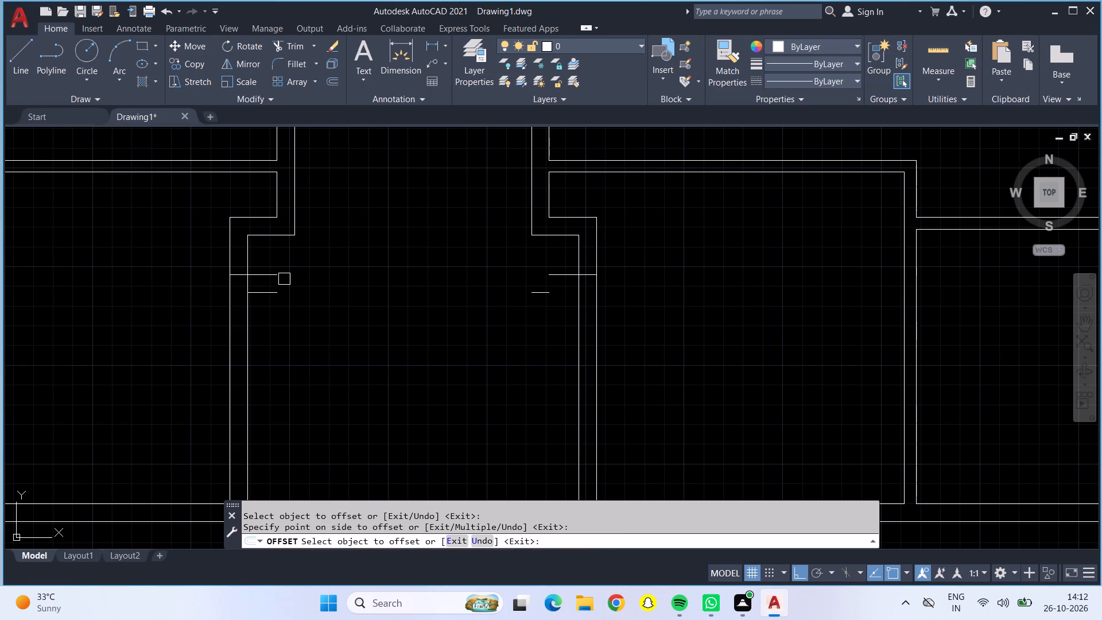
key(Escape)
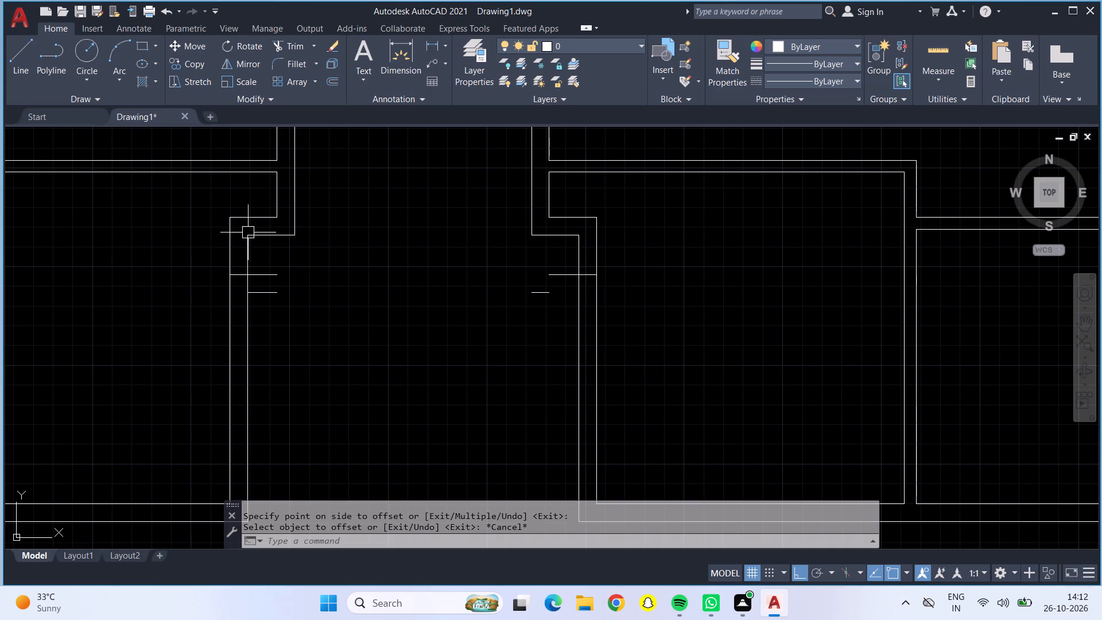
Extend the left passage wall's two vertical lines downward from the old step corners, the outer one about 3'8", to meet the offset lines.
click(288, 46)
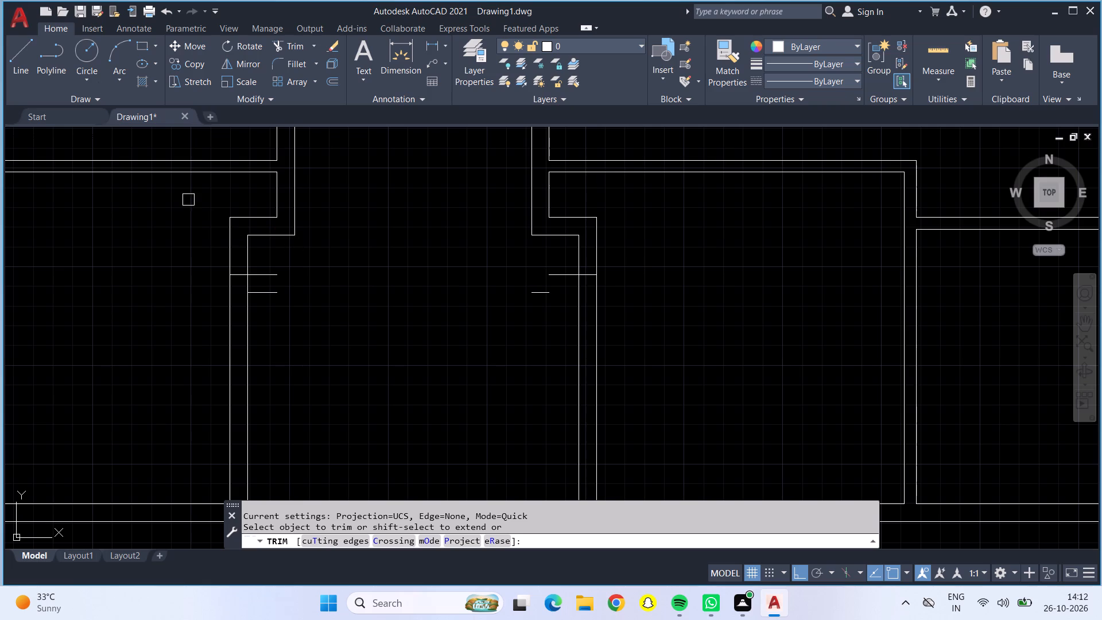
click(15, 62)
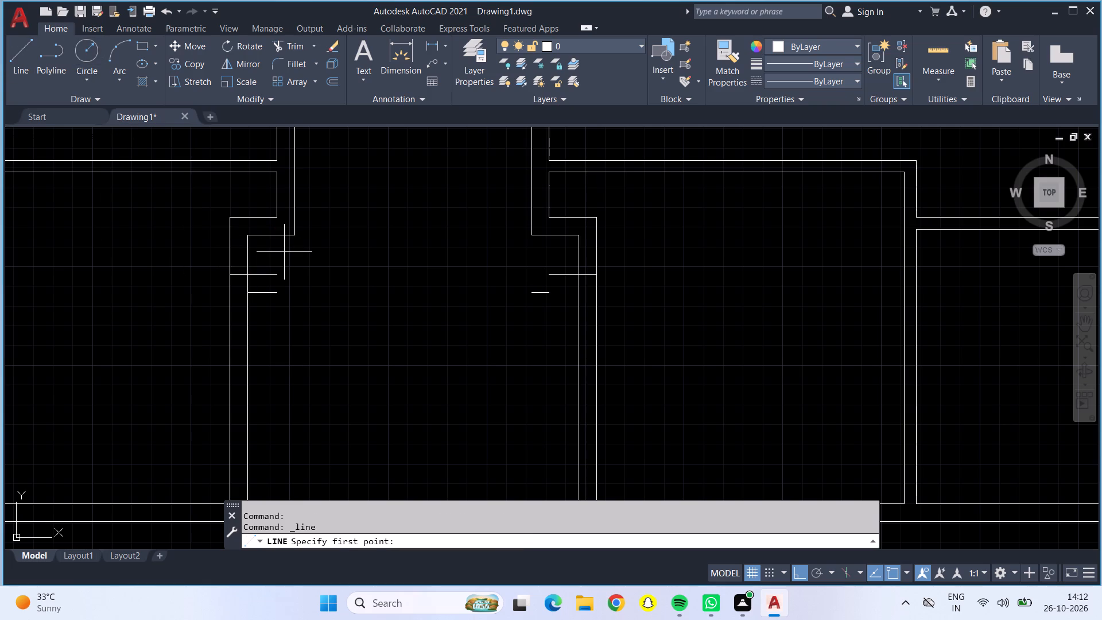
click(298, 237)
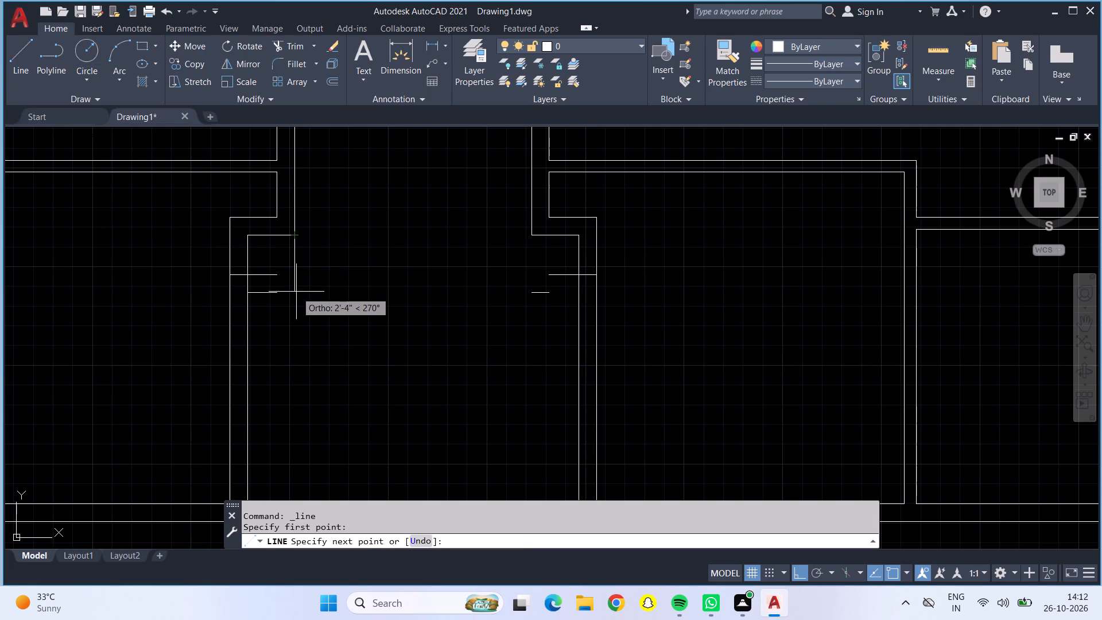
click(296, 293)
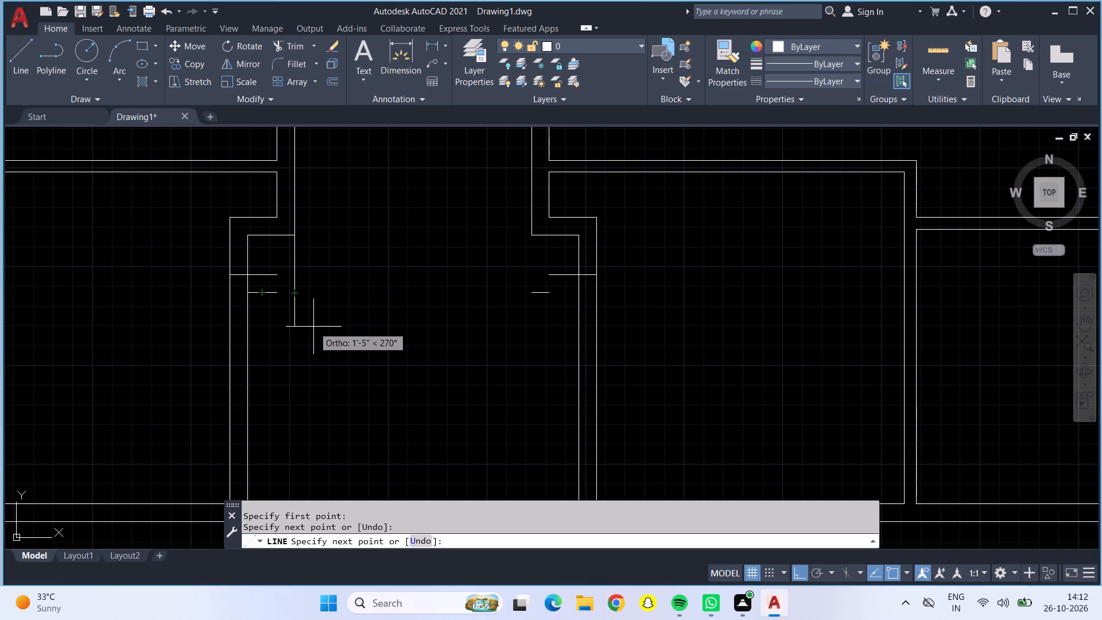
key(Escape)
click(26, 45)
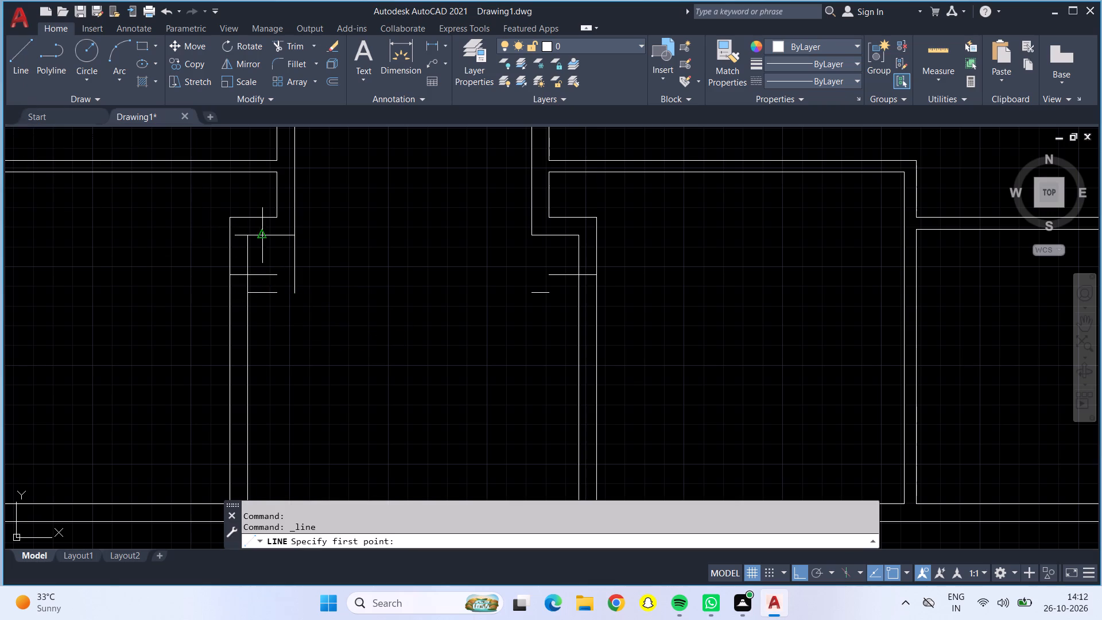
click(277, 218)
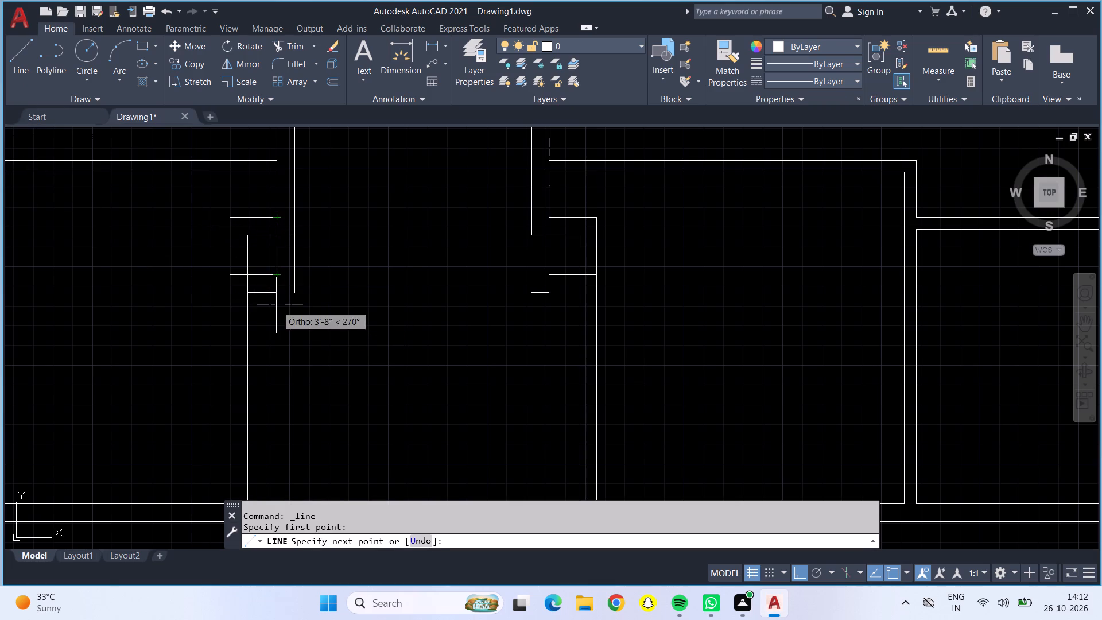
click(276, 305)
key(Escape)
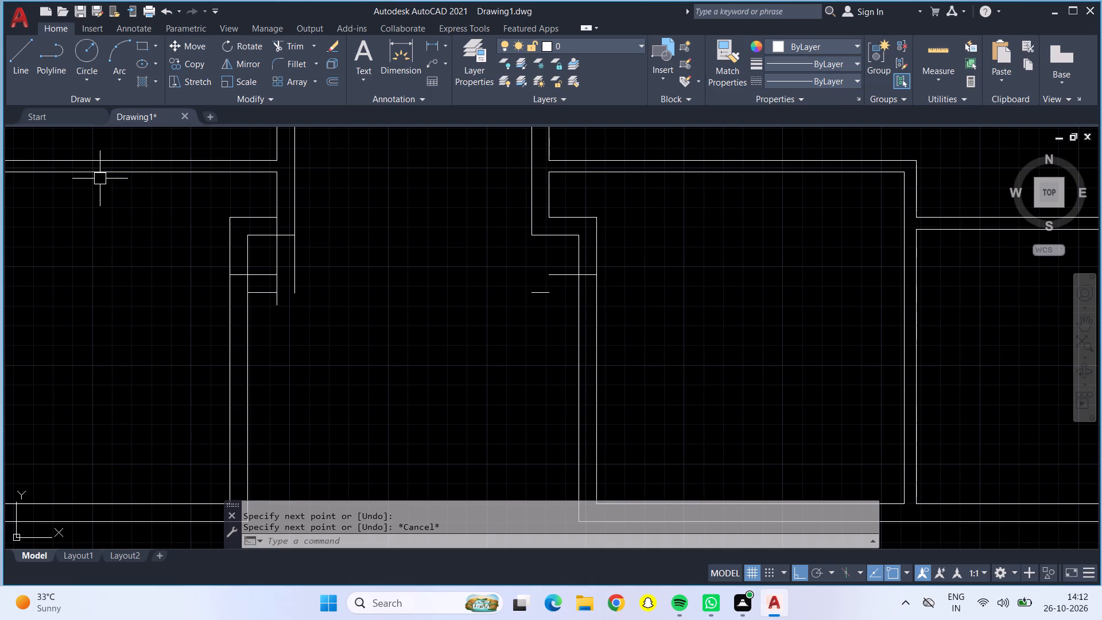
Trim the left passage wall's old step lines, the overshooting vertical end and the leftover pieces inside the wall around the lowered step.
click(30, 55)
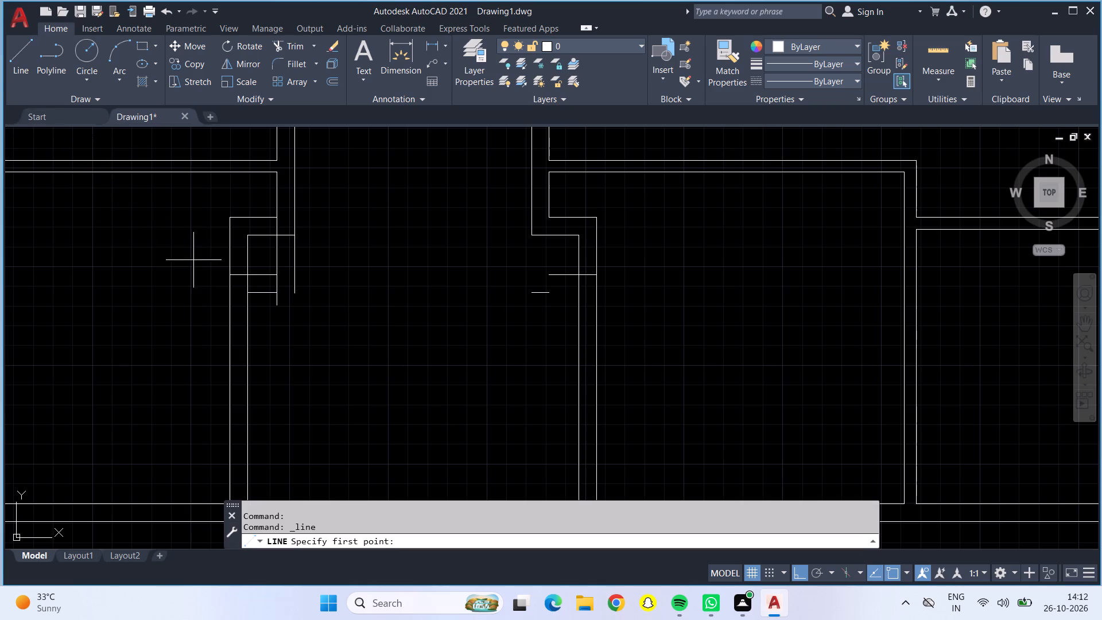
click(282, 50)
click(254, 216)
click(224, 220)
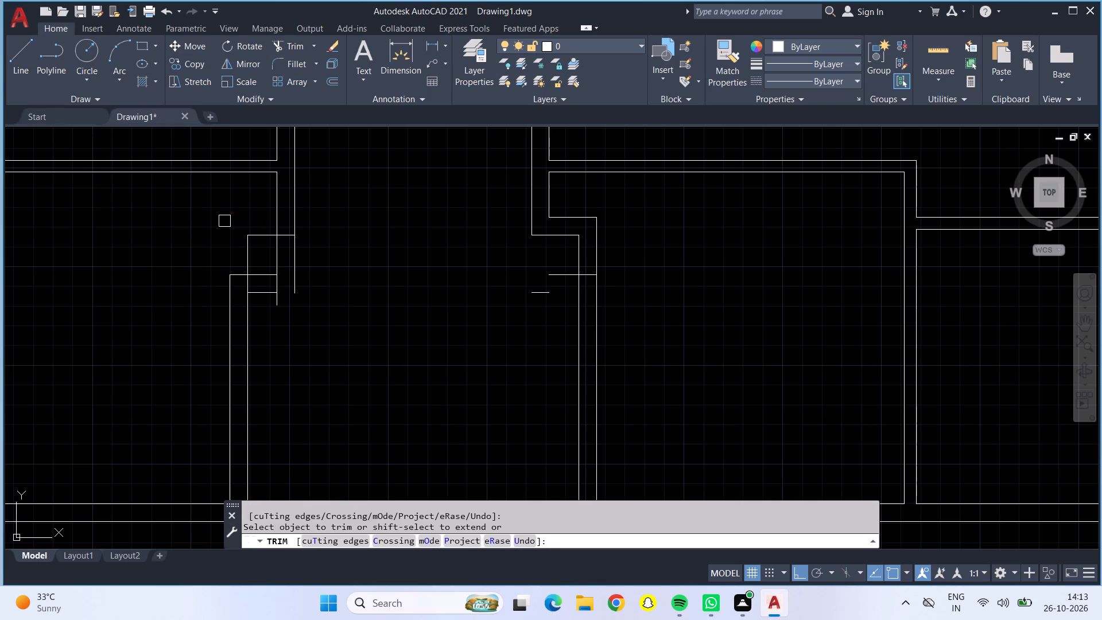
click(258, 233)
click(250, 237)
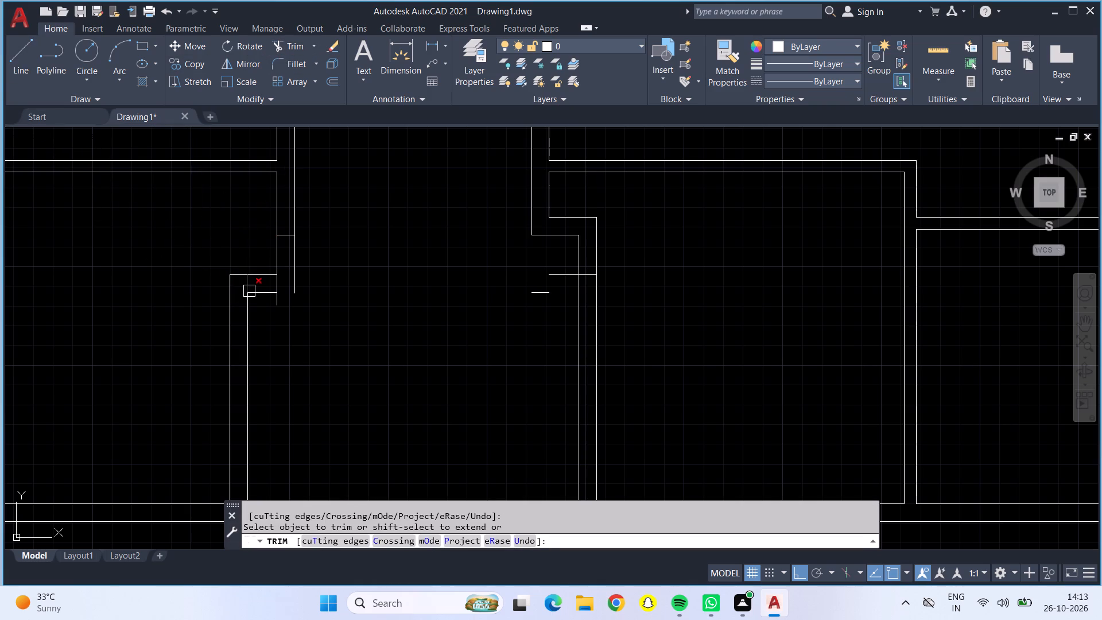
scroll(245, 288, up, 3)
click(250, 282)
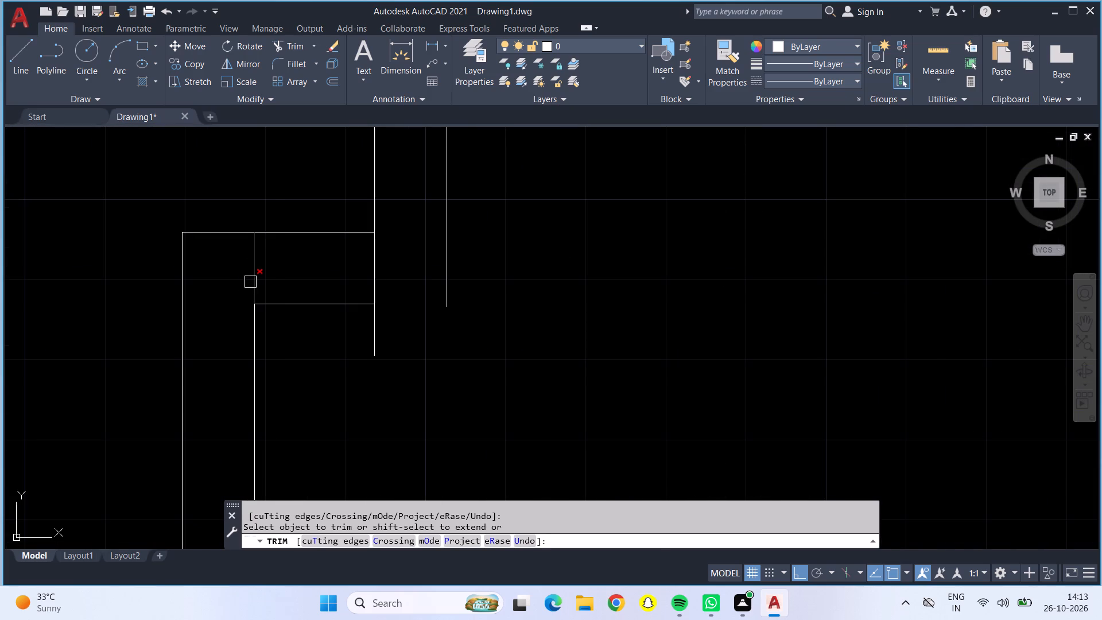
click(377, 336)
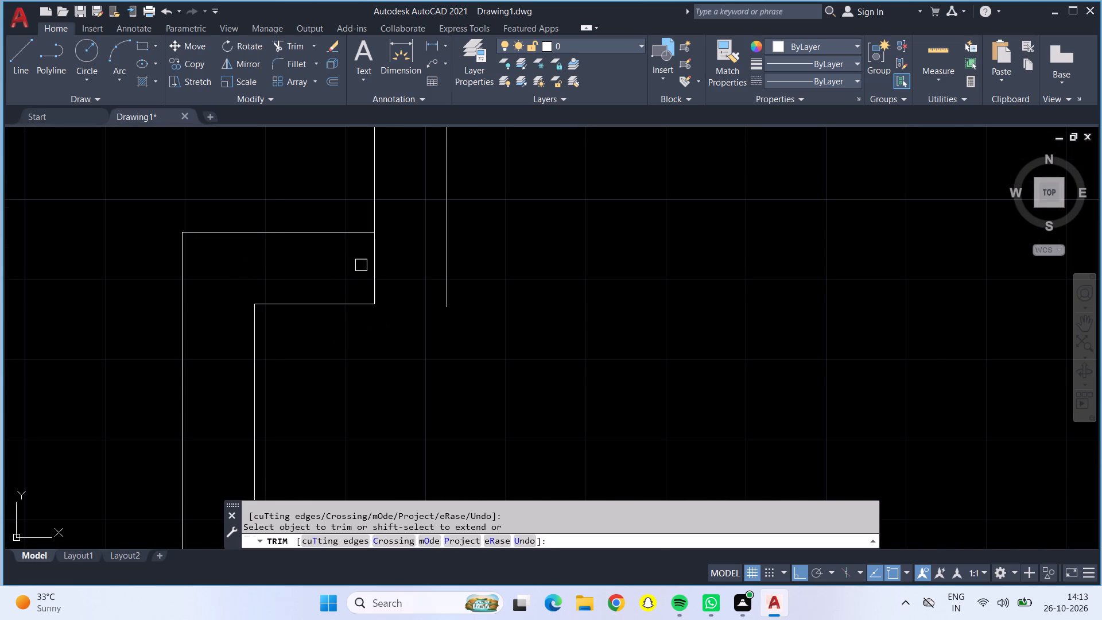
click(377, 269)
scroll(373, 271, down, 2)
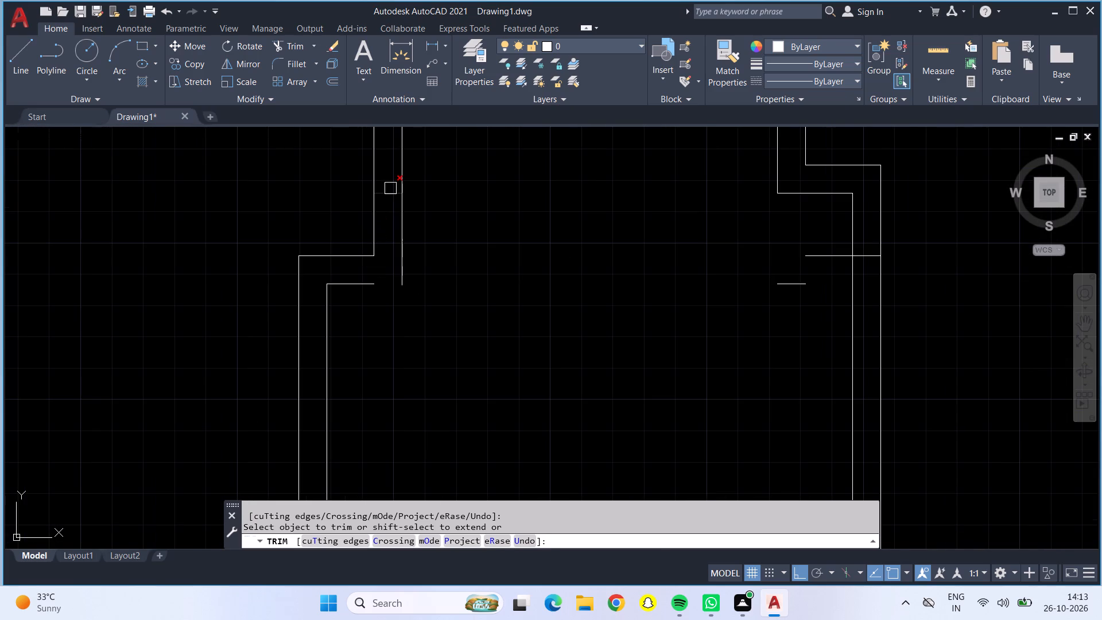
click(390, 186)
scroll(390, 196, down, 2)
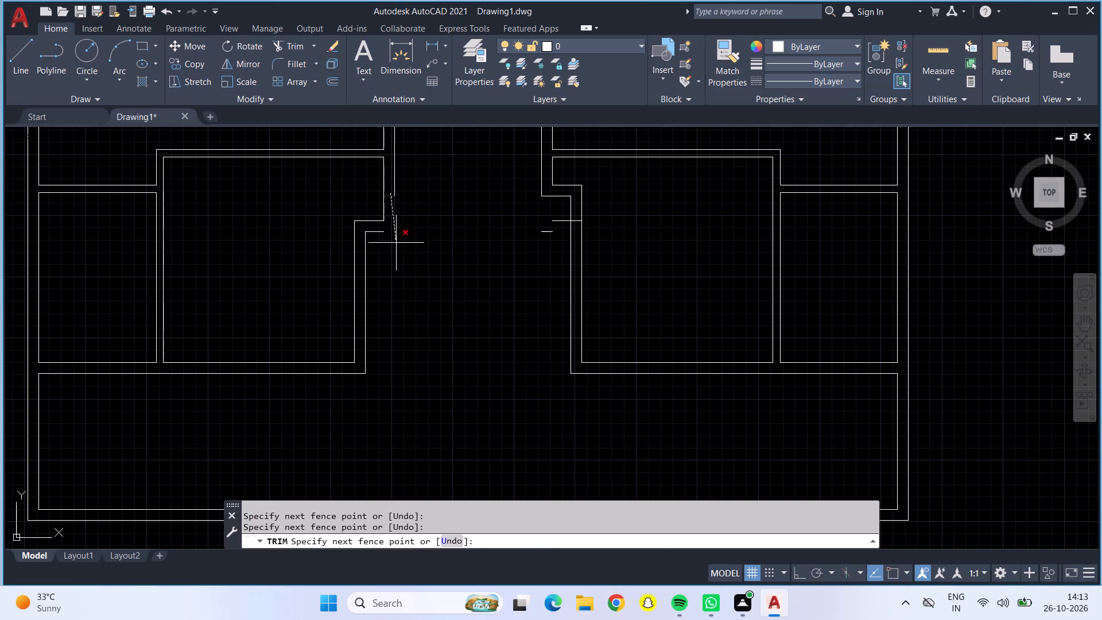
click(386, 254)
scroll(386, 255, down, 1)
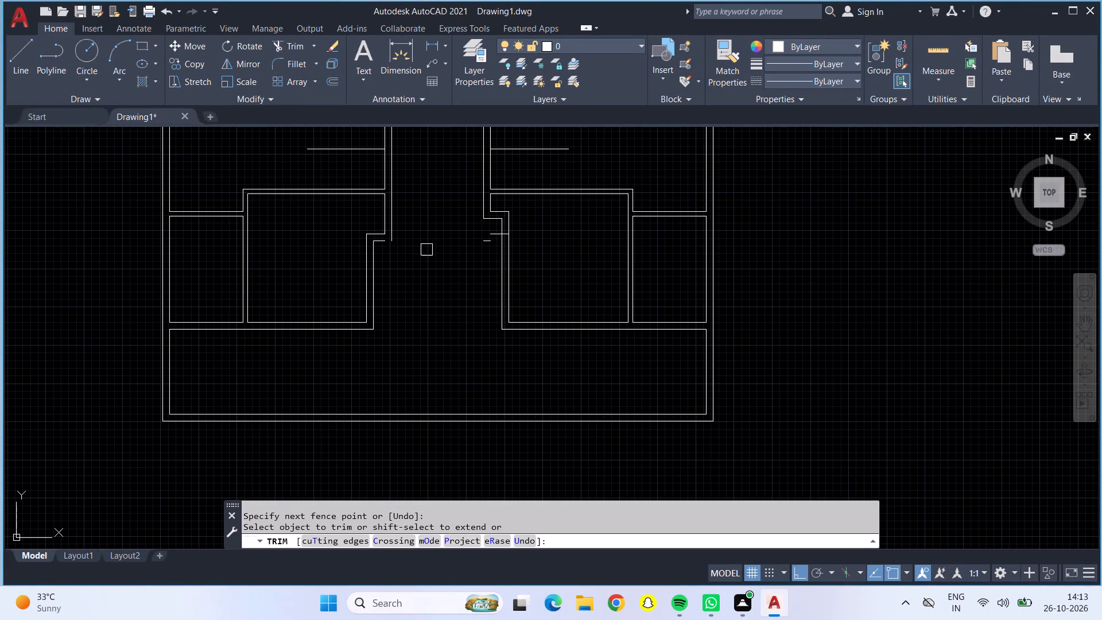
middle_drag(426, 250, 328, 284)
key(Escape)
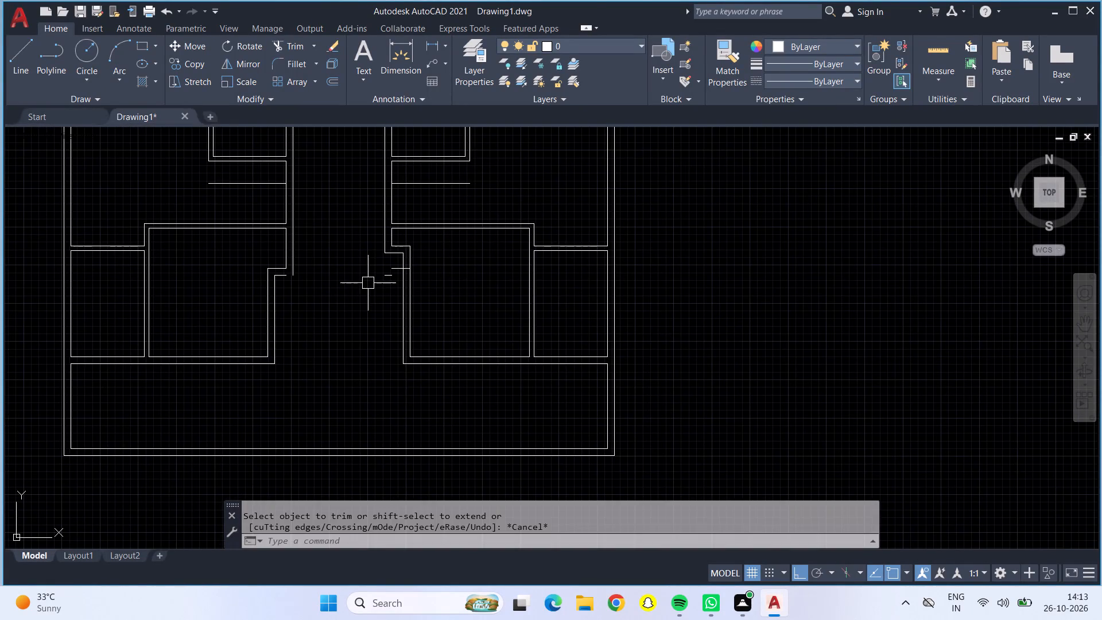
Extend the right passage wall's two vertical lines downward from the old step corners with new lines reaching the lower offset line.
scroll(368, 282, up, 3)
middle_drag(395, 251, 352, 408)
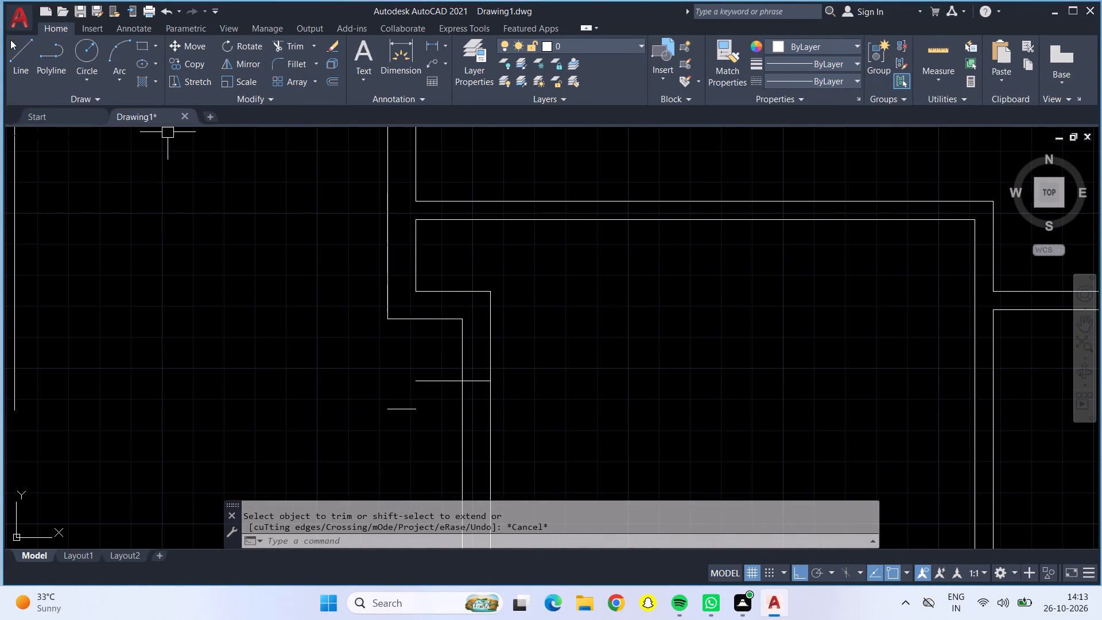
click(29, 61)
click(389, 318)
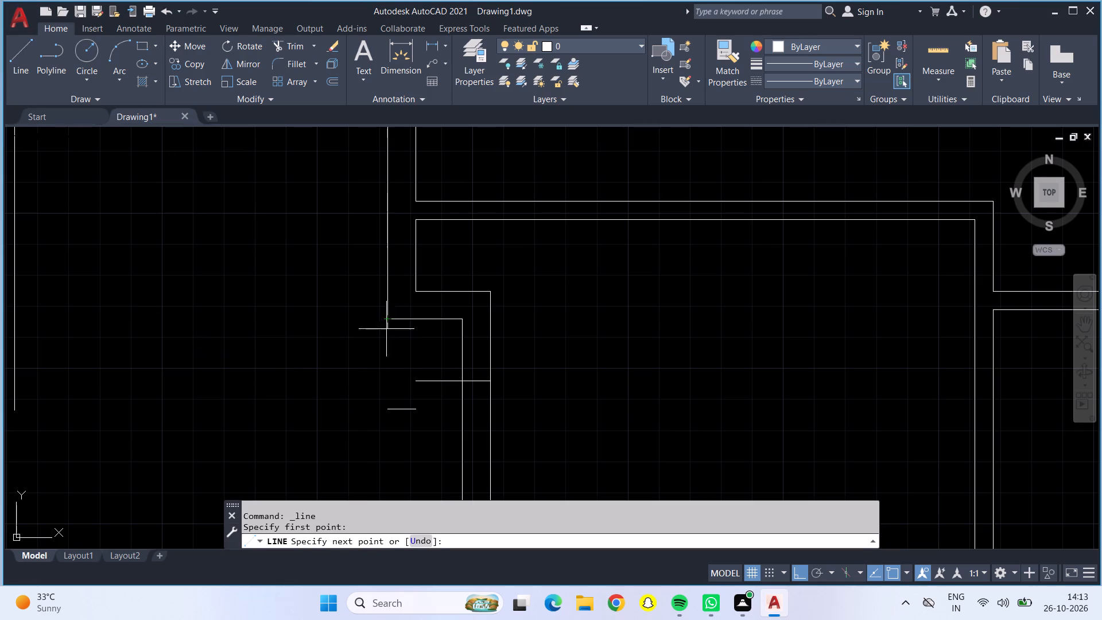
click(383, 413)
key(Escape)
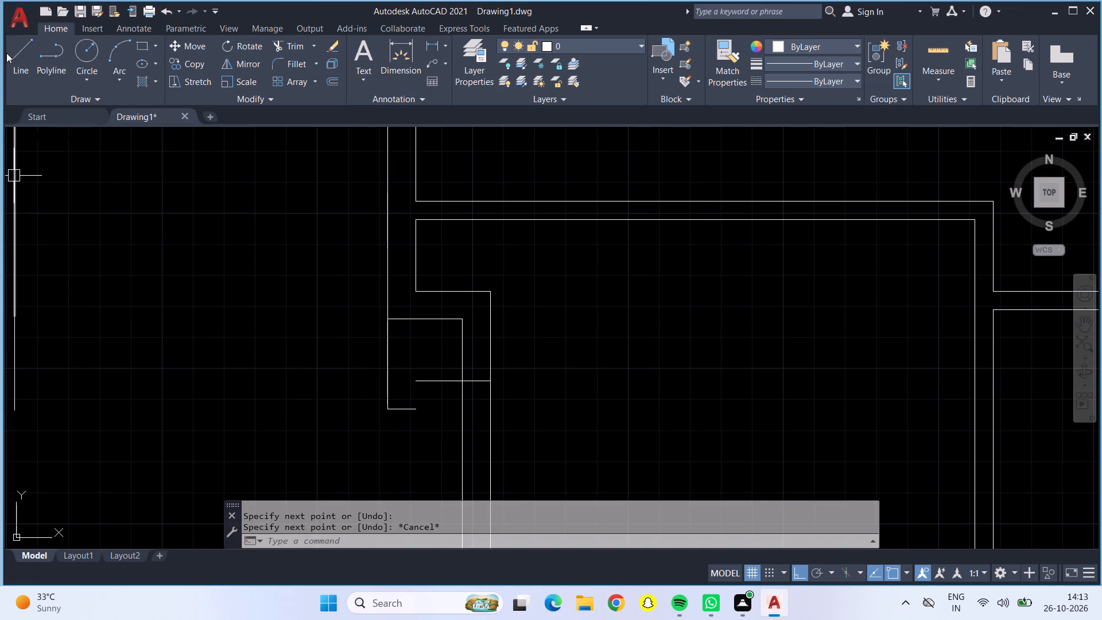
click(7, 54)
click(22, 48)
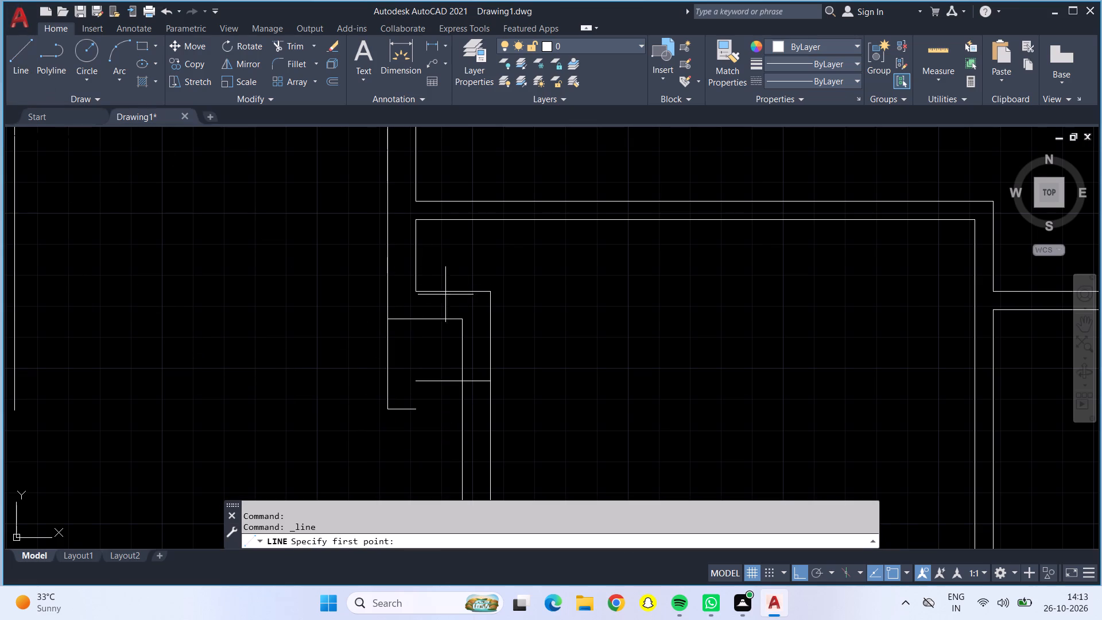
click(416, 293)
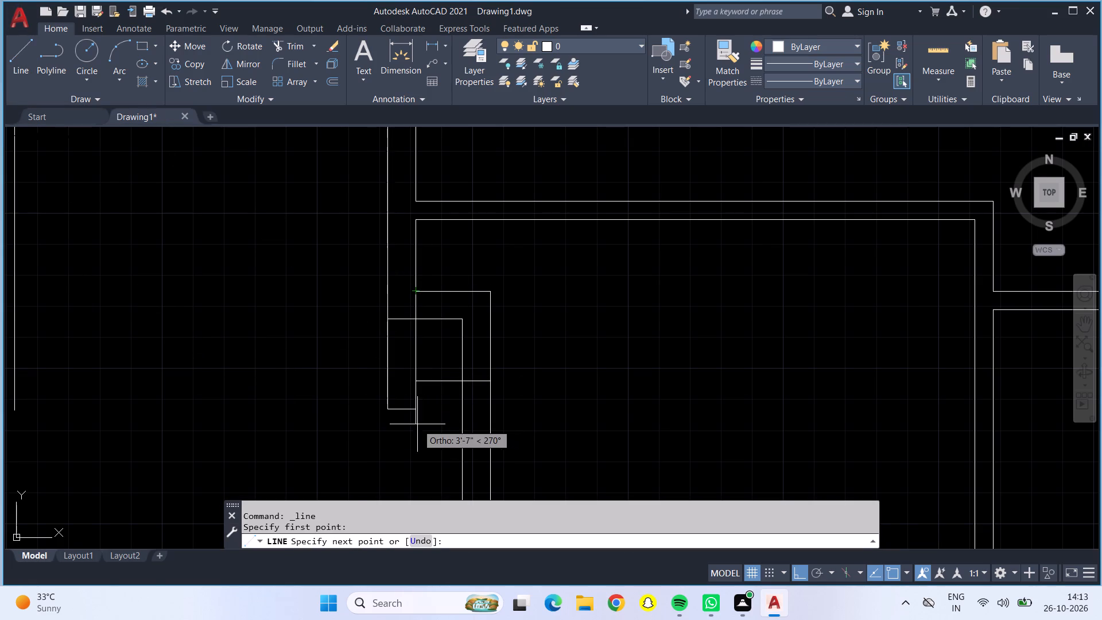
click(416, 418)
key(Escape)
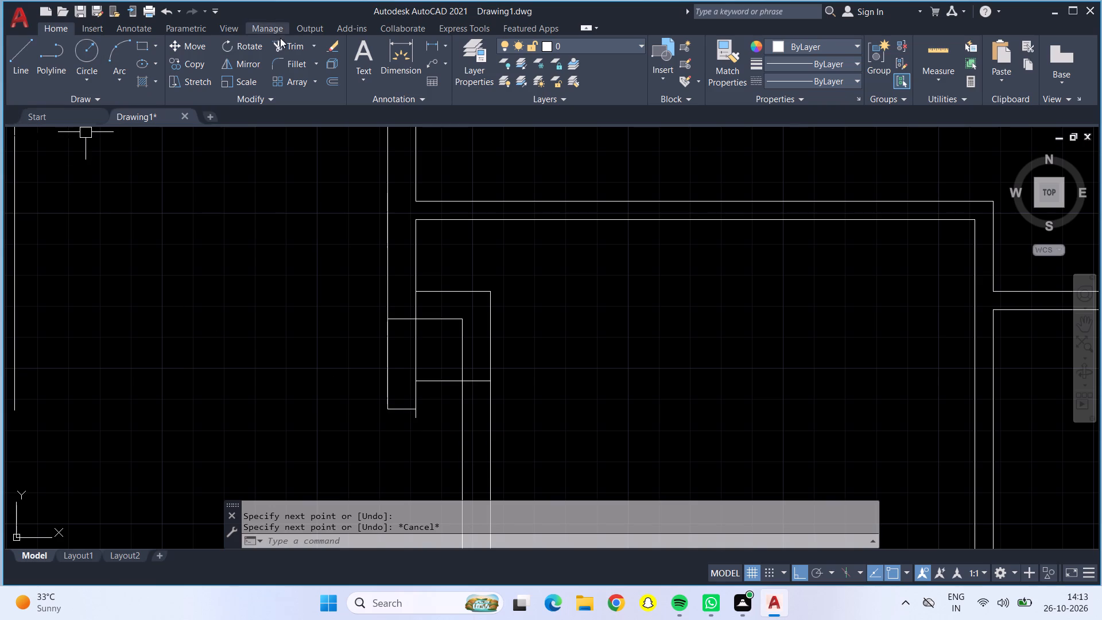
Trim away the old step's horizontal and vertical lines above the upper offset line on the right passage wall.
click(292, 49)
click(400, 316)
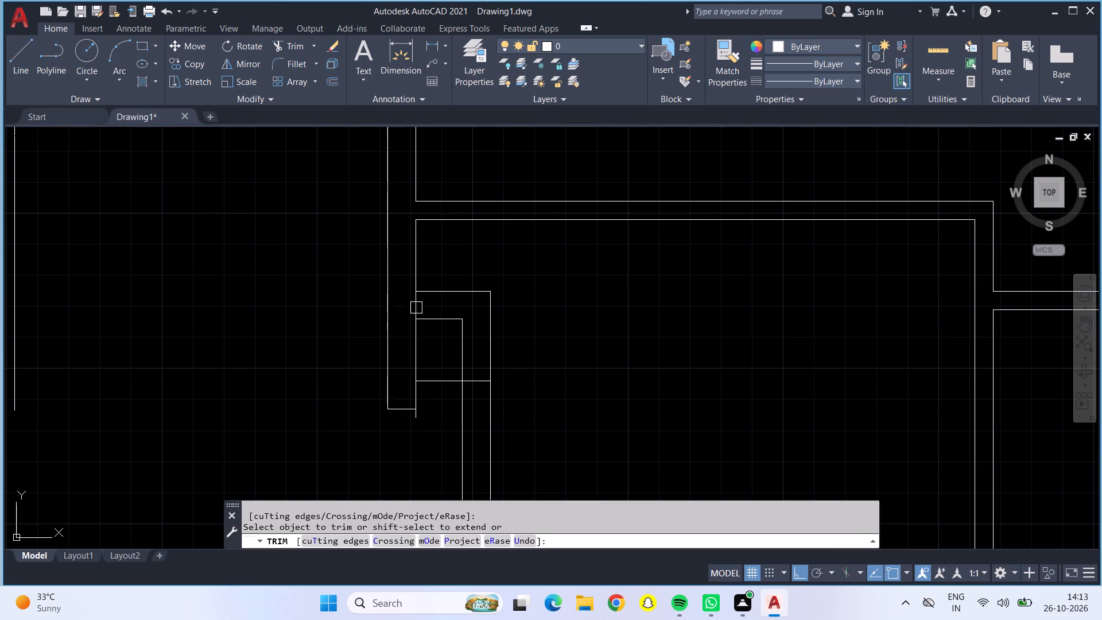
click(430, 289)
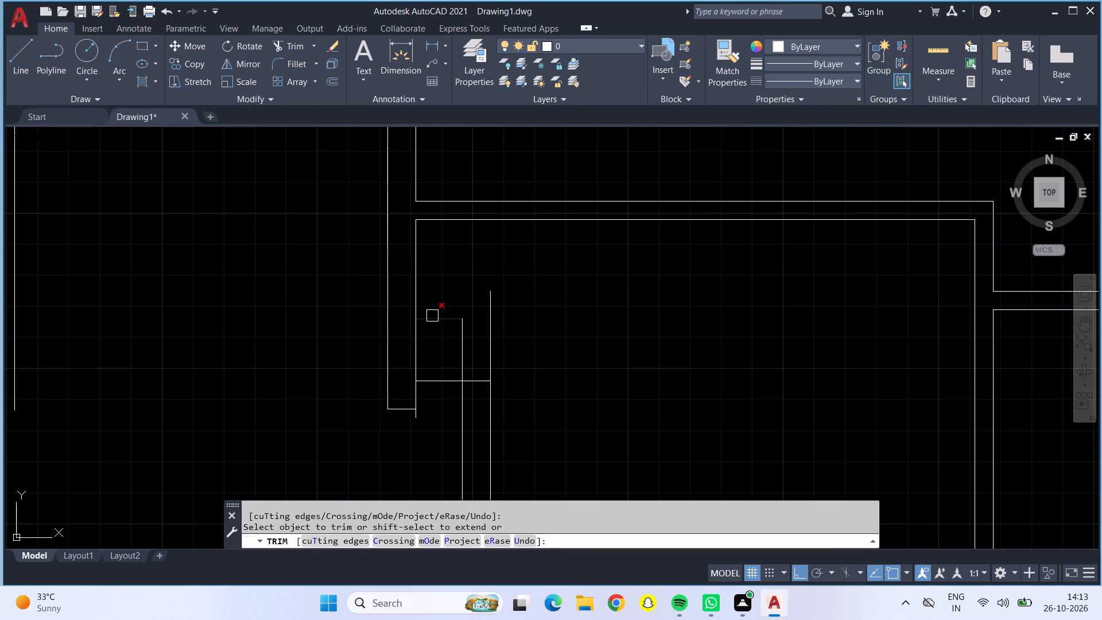
click(432, 316)
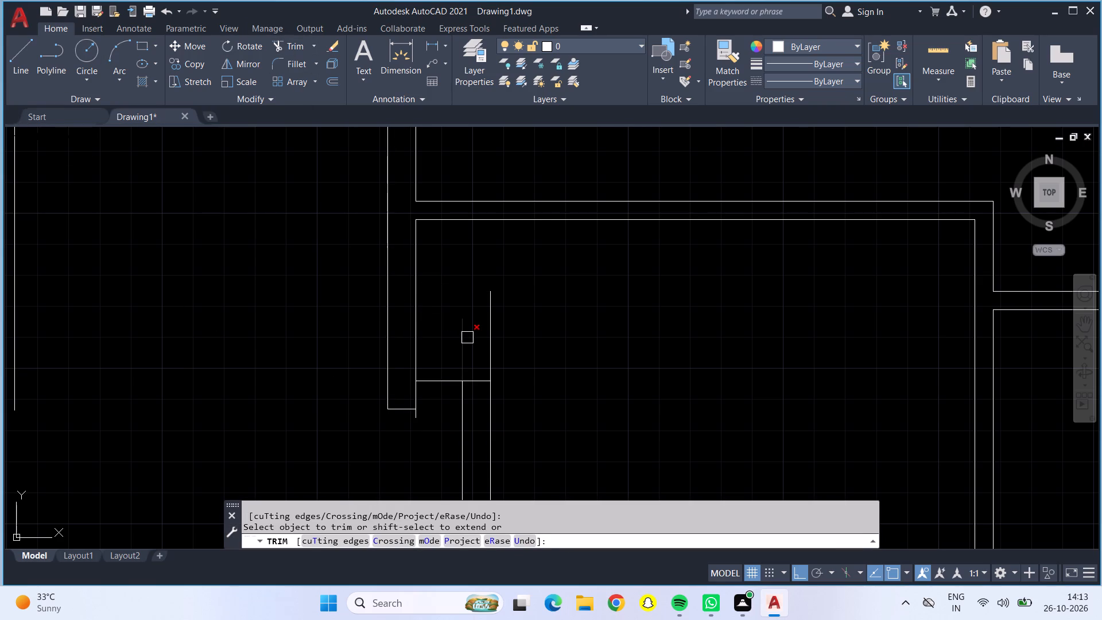
click(467, 338)
click(490, 339)
key(Escape)
Draw a horizontal line continuing the right step's lower offset line across to the wall's far vertical line.
click(19, 70)
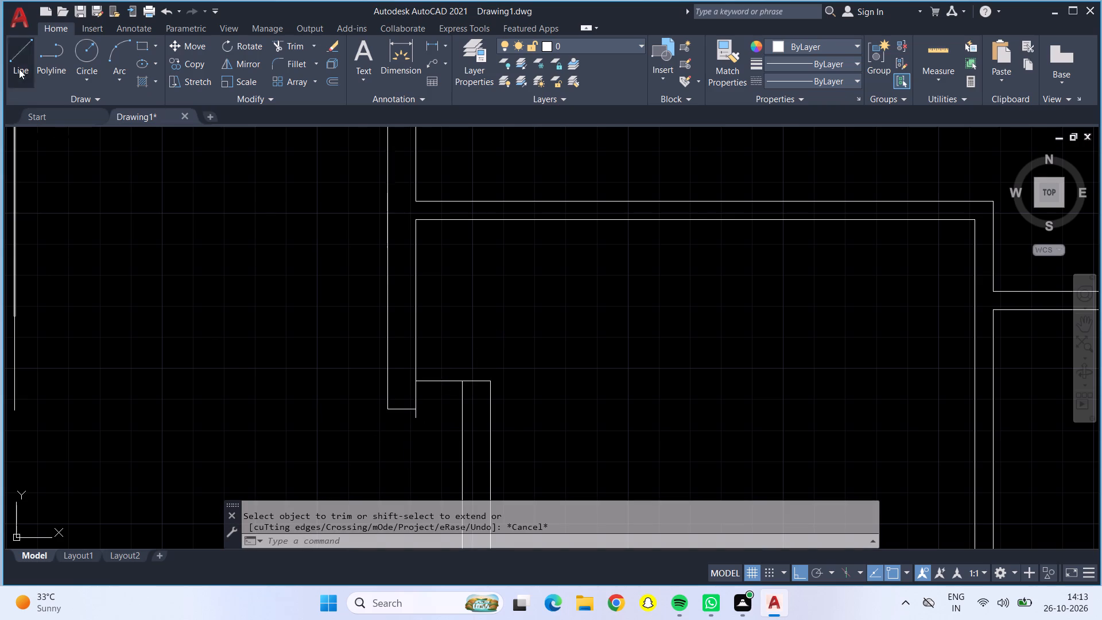
click(416, 405)
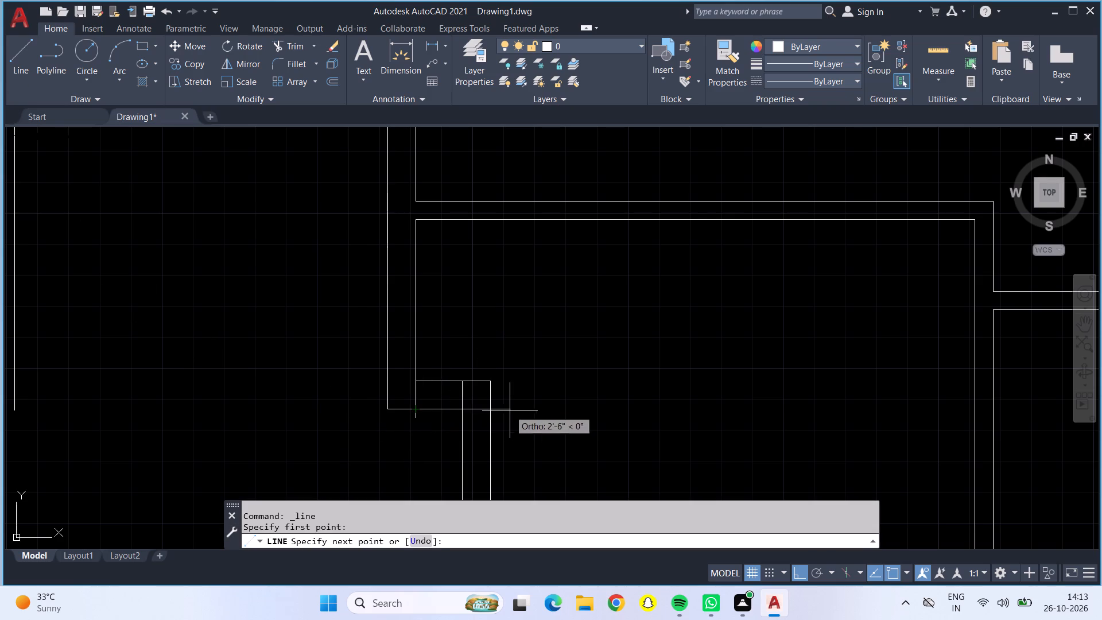
click(491, 409)
key(Escape)
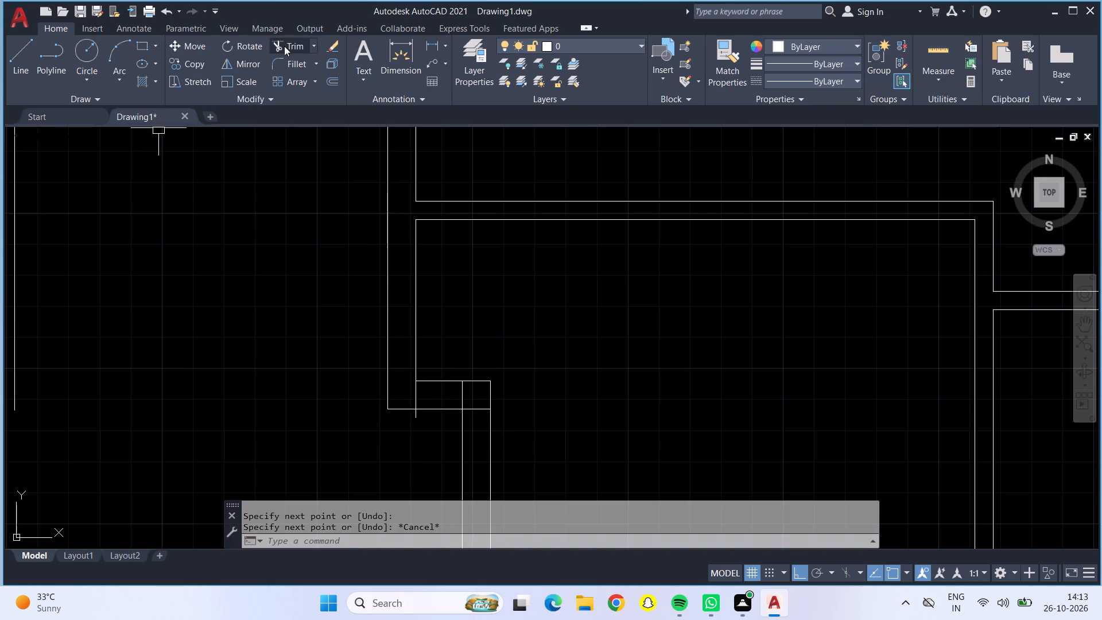
Trim the crossing line pieces inside the right passage wall and the overshooting vertical end around its lowered step.
click(284, 46)
click(464, 394)
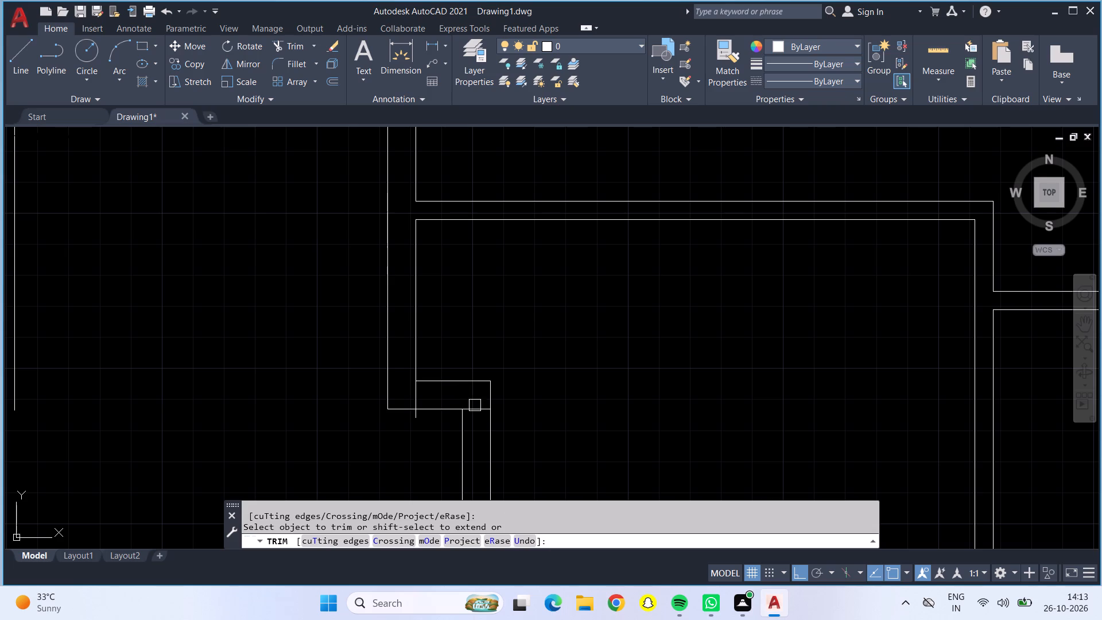
click(479, 412)
click(412, 421)
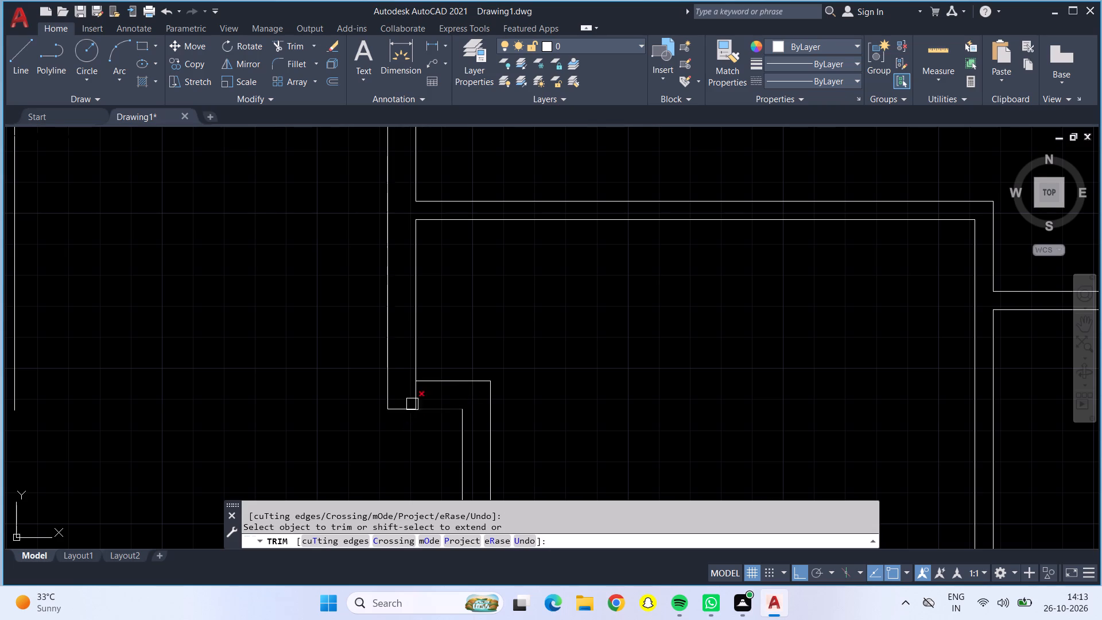
click(412, 393)
scroll(412, 393, down, 4)
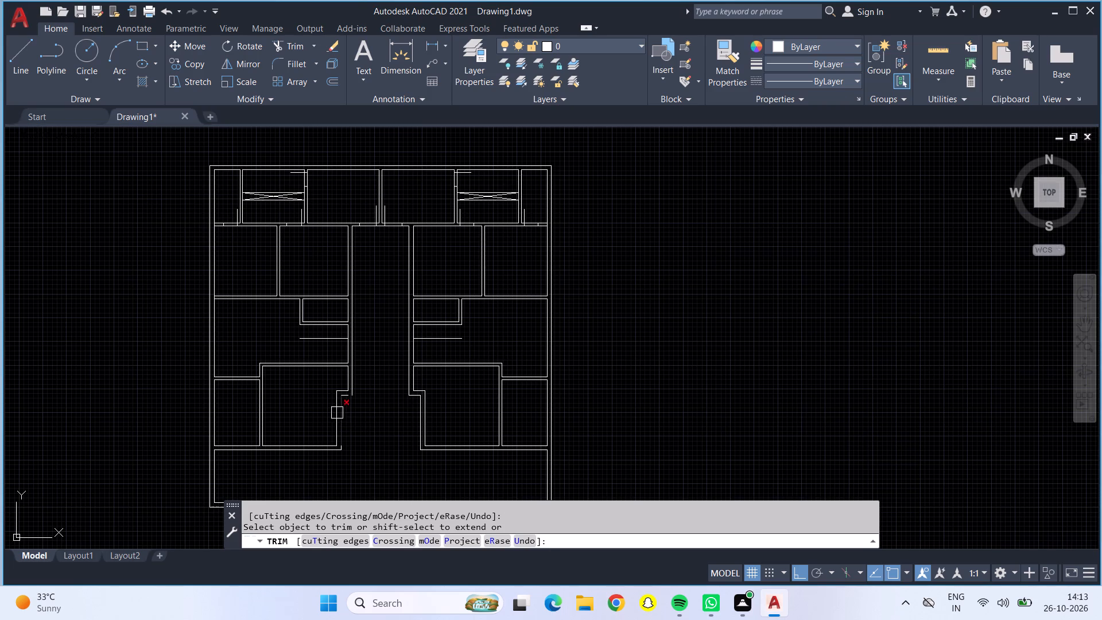
scroll(344, 398, up, 6)
key(Escape)
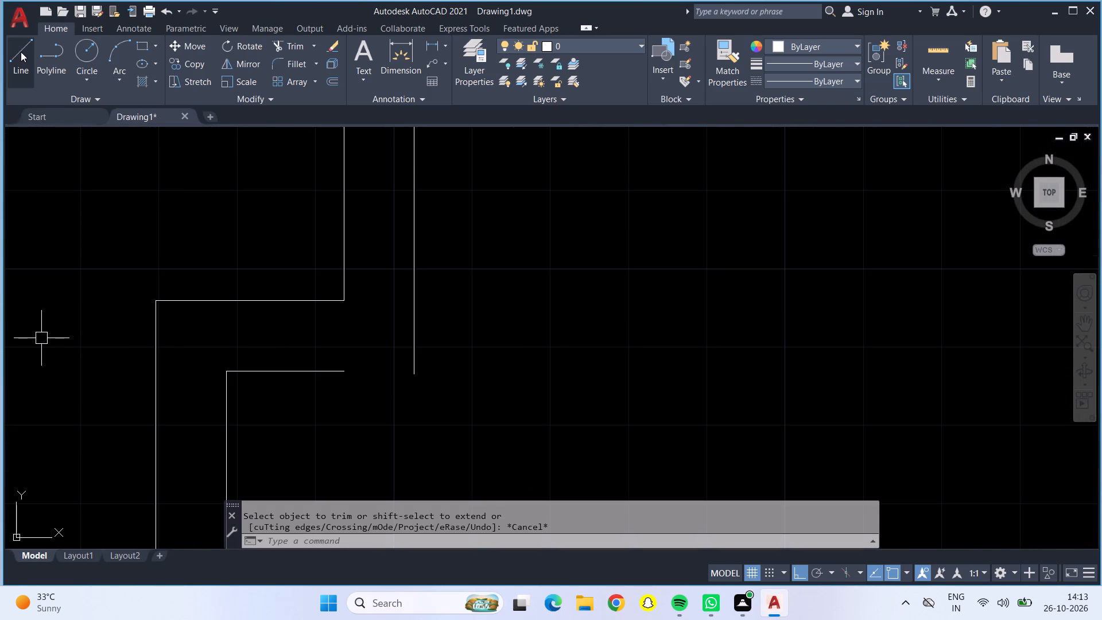
Draw a horizontal line continuing the left step's lower line across and just past the passage wall's outer vertical line.
click(22, 49)
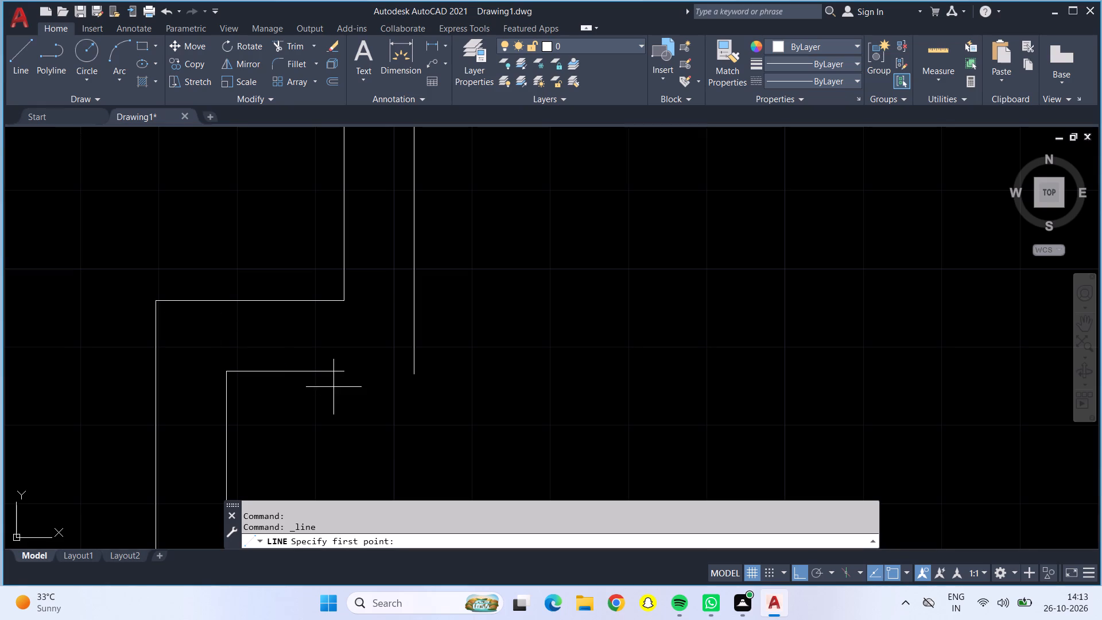
click(344, 373)
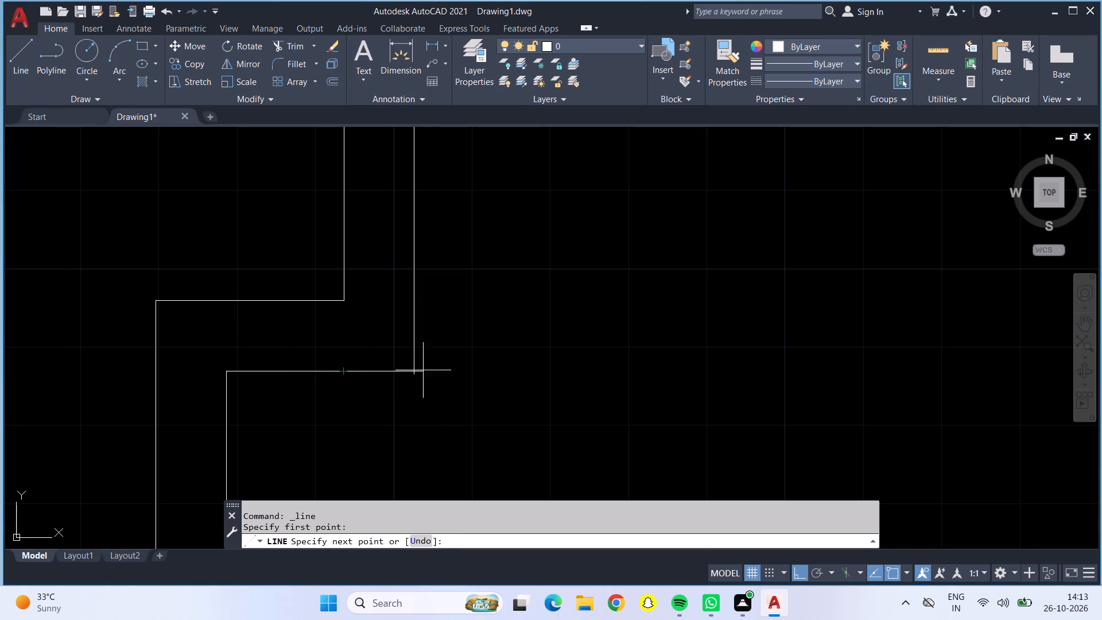
click(431, 366)
key(Escape)
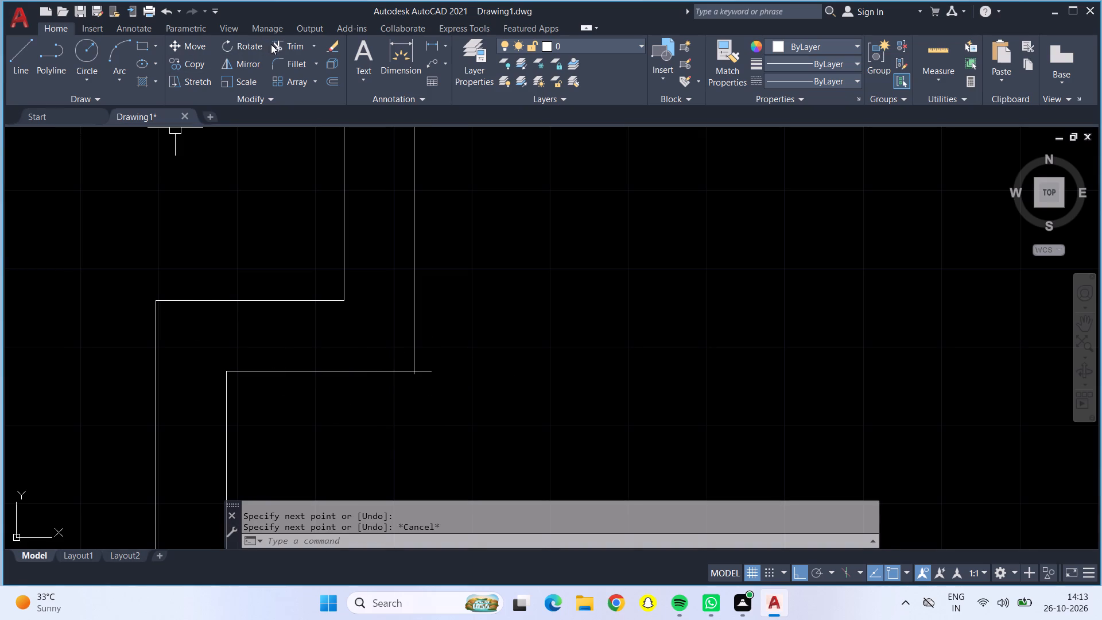
Trim the overshooting horizontal and vertical ends at the left passage wall's lower step corner.
click(269, 44)
key(Escape)
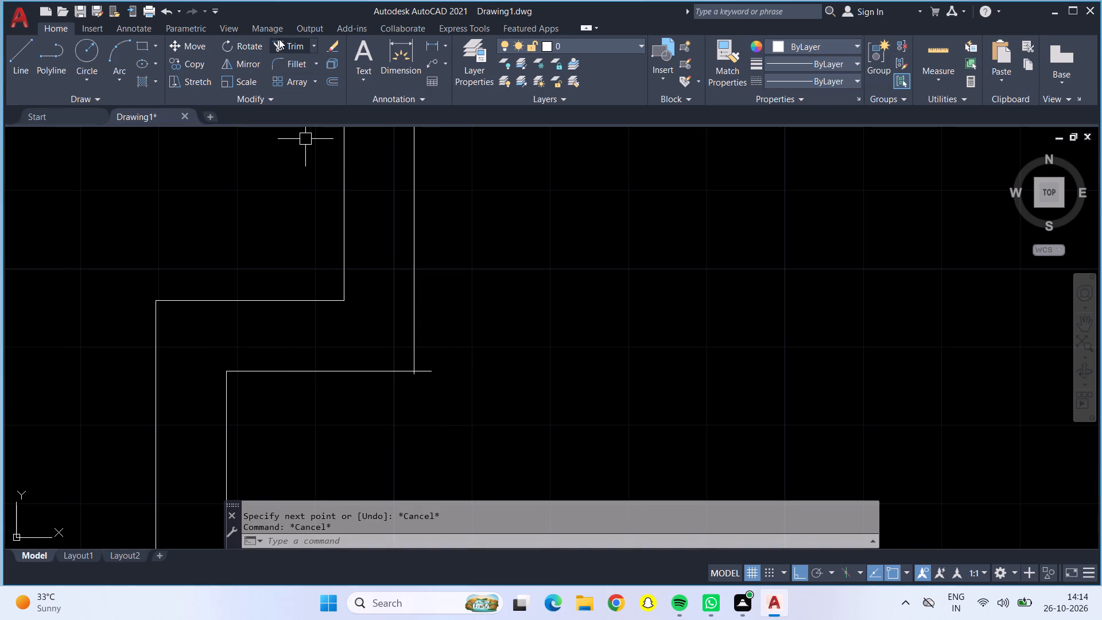
drag(280, 39, 282, 45)
click(429, 369)
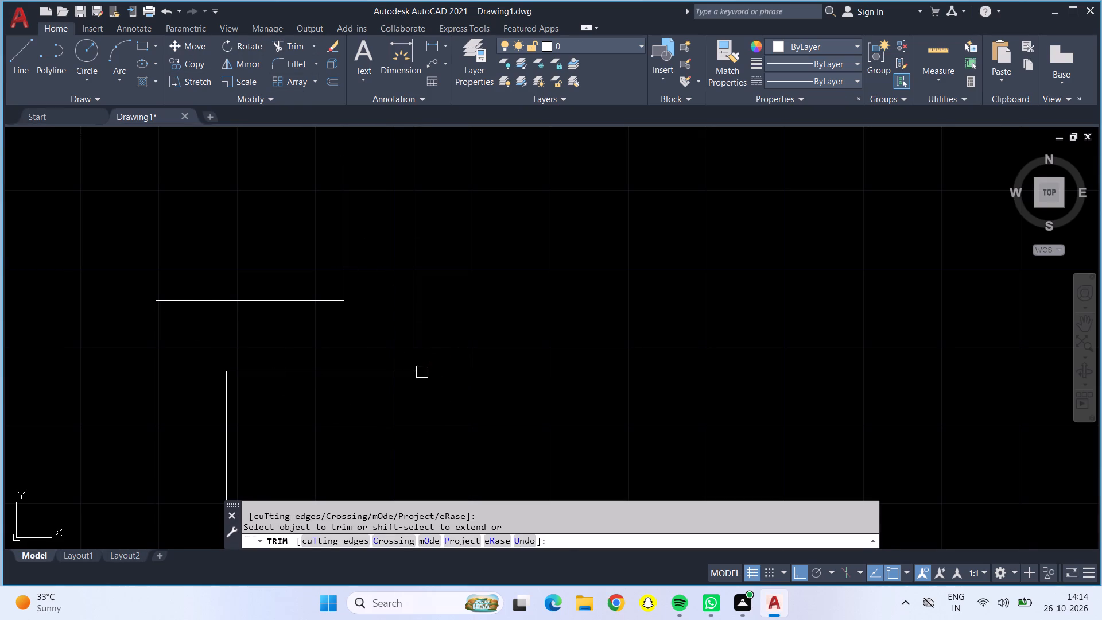
scroll(416, 377, up, 6)
click(370, 316)
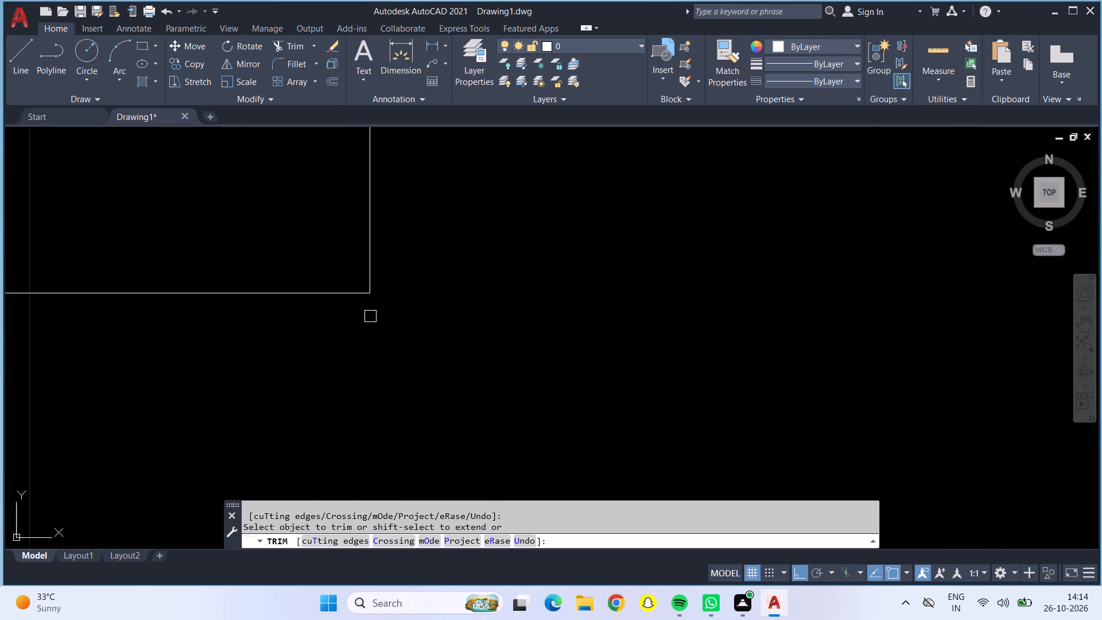
scroll(370, 320, down, 5)
scroll(417, 322, down, 3)
scroll(526, 342, down, 3)
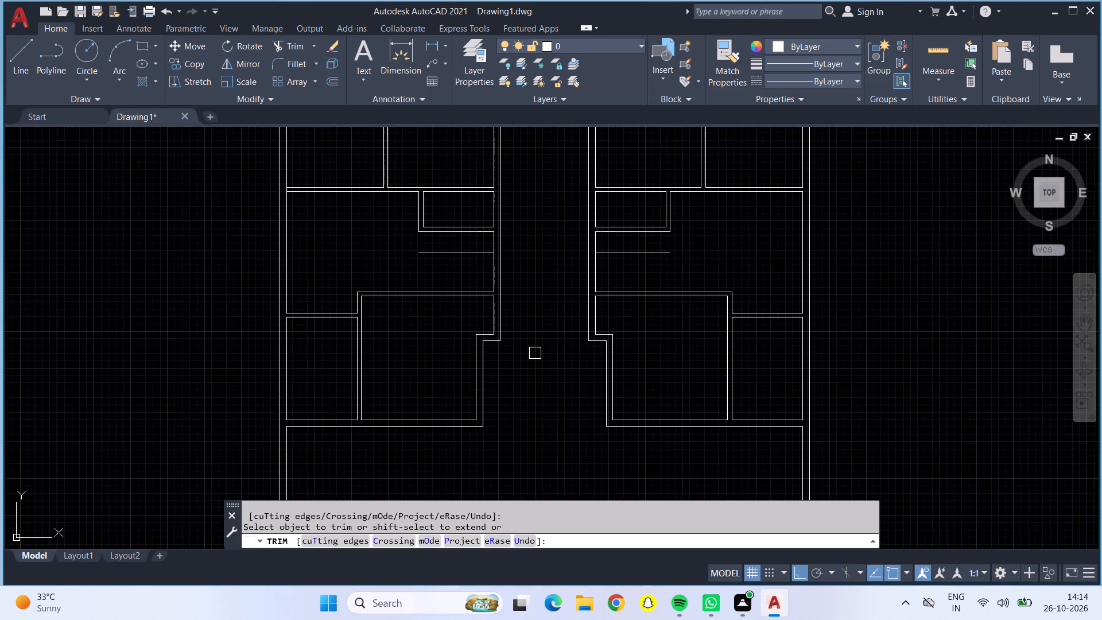
middle_drag(535, 353, 441, 423)
scroll(443, 395, down, 1)
middle_drag(443, 395, 442, 364)
key(Escape)
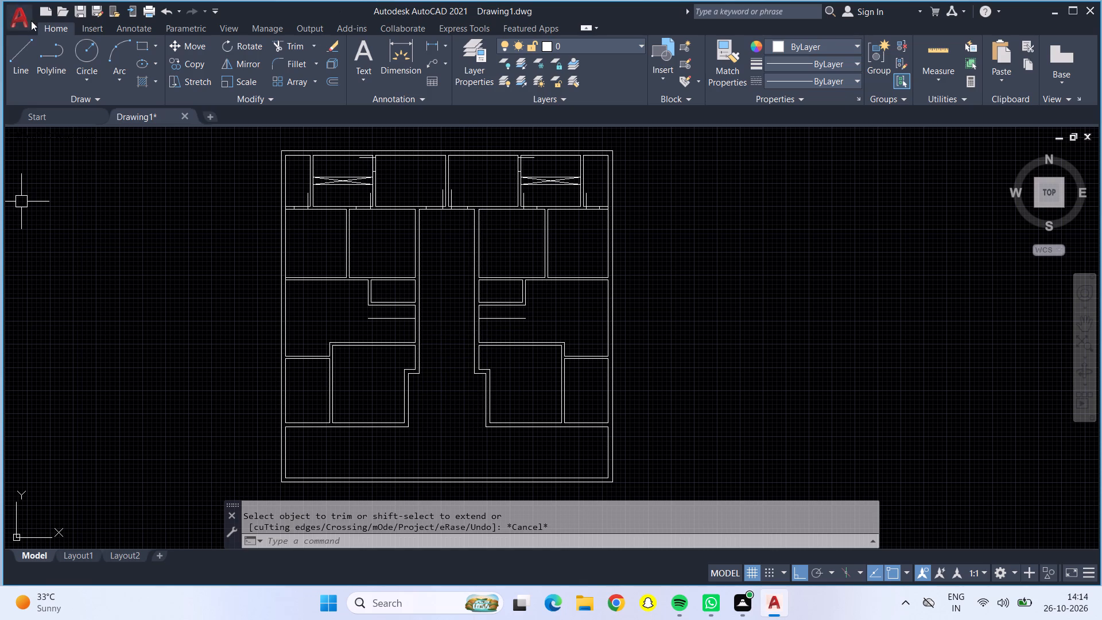
Outline a 3' door opening across the wall below the upper-left room, starting 6" left of the partition between the two left rooms.
click(2, 59)
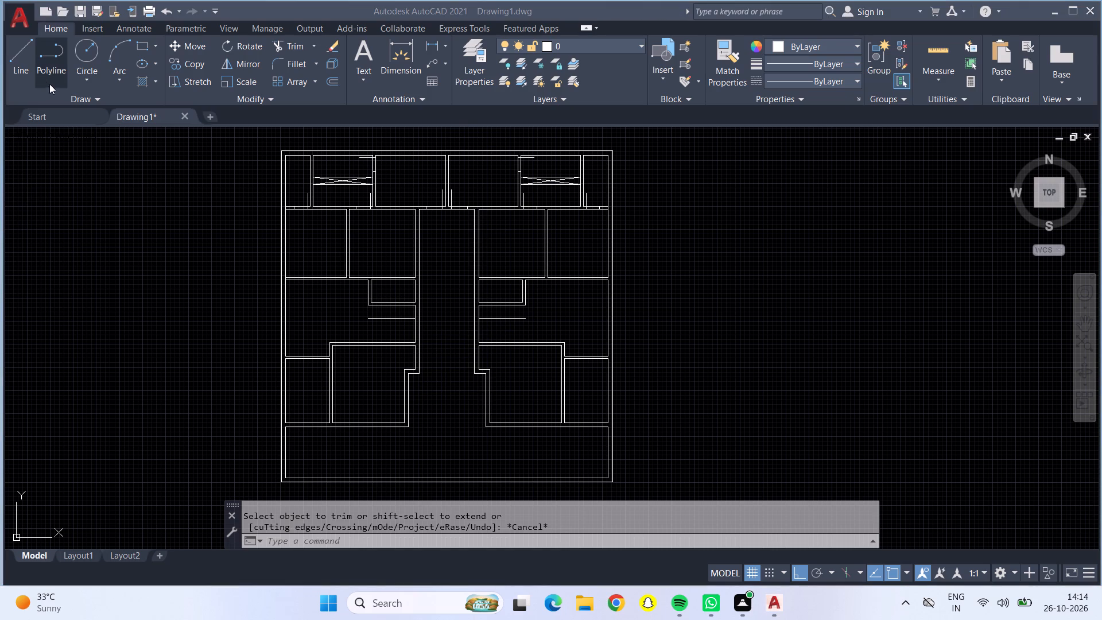
click(21, 67)
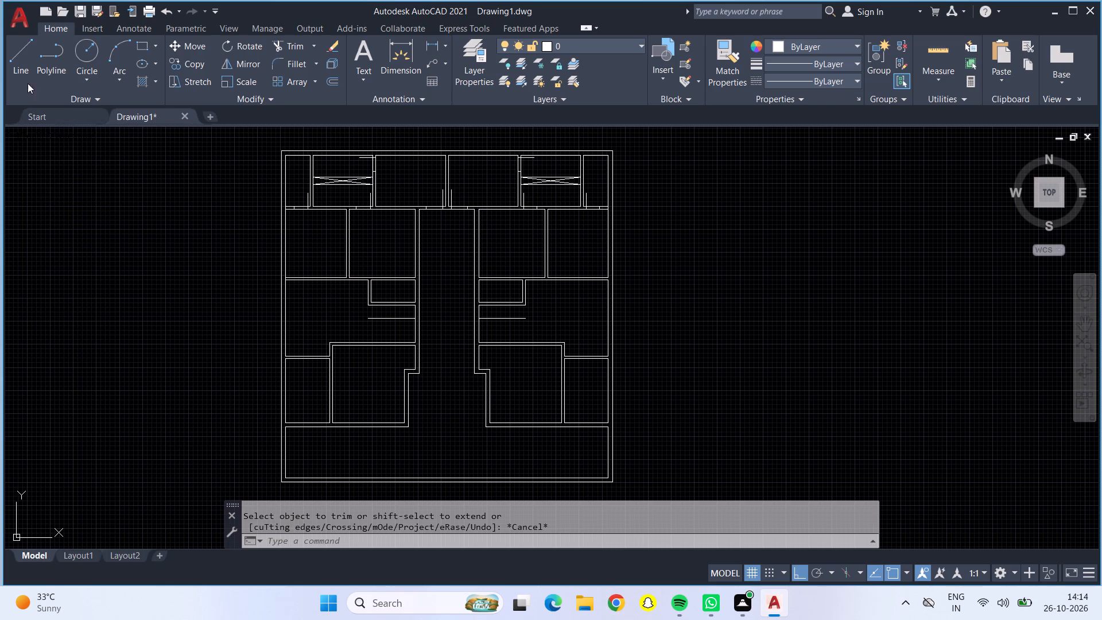
click(30, 56)
scroll(354, 277, up, 4)
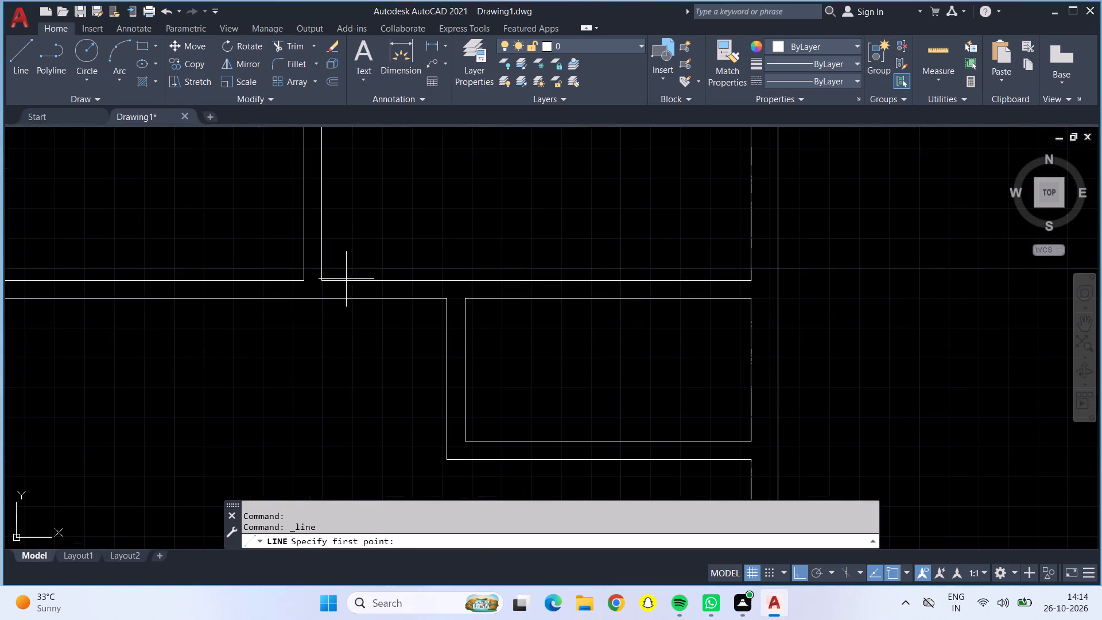
scroll(300, 292, down, 2)
middle_drag(307, 321, 434, 400)
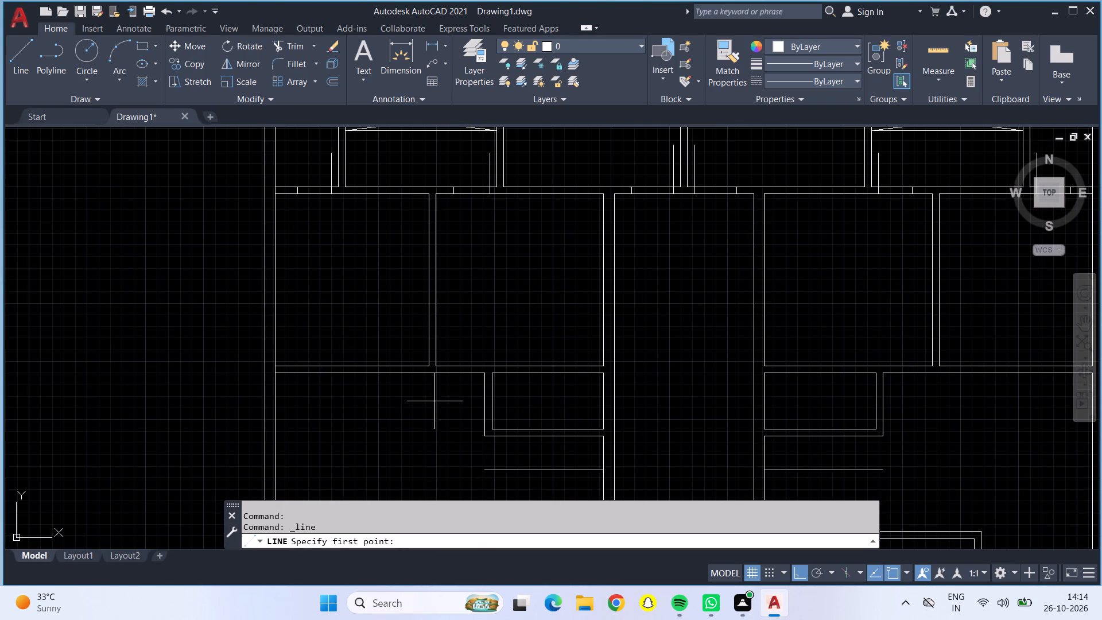
scroll(409, 371, up, 2)
scroll(424, 353, down, 3)
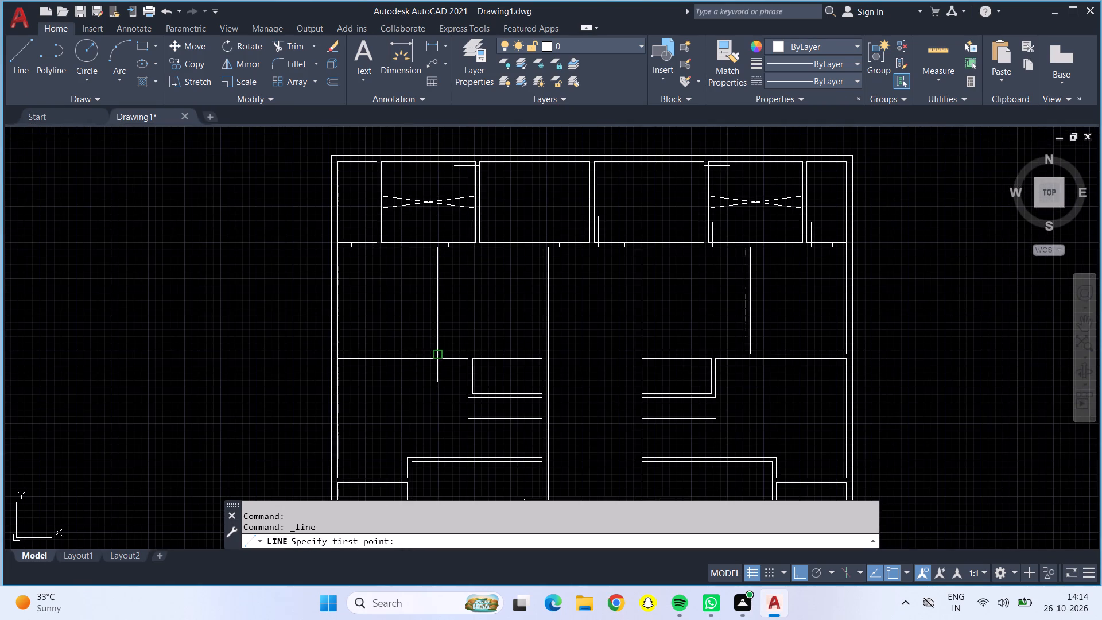
scroll(440, 358, up, 4)
scroll(395, 330, down, 2)
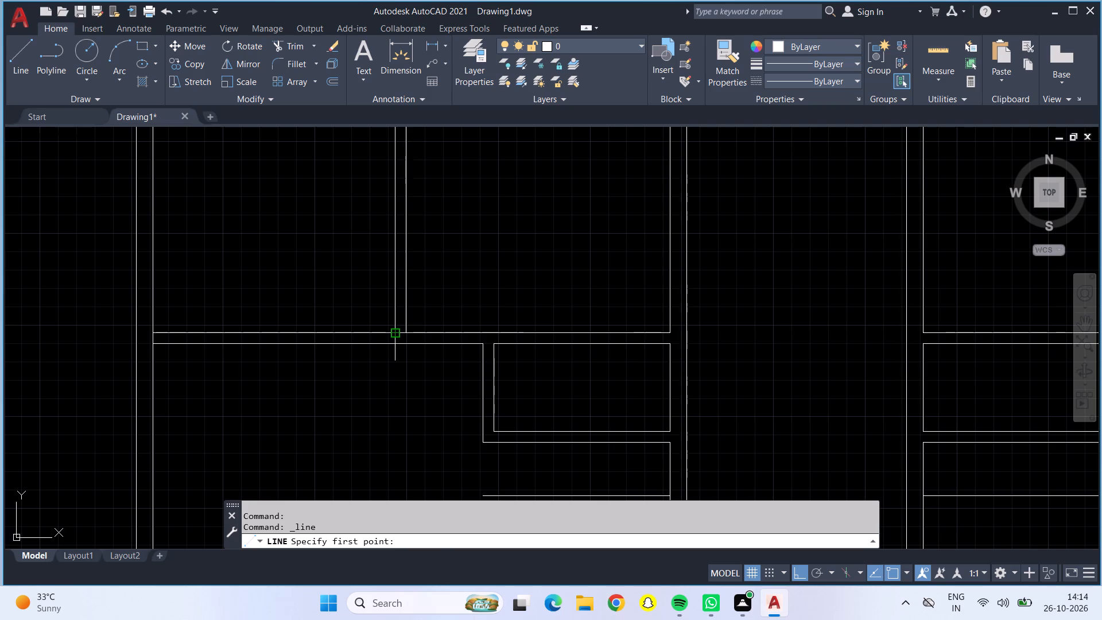
click(396, 335)
text(6")
key(Return)
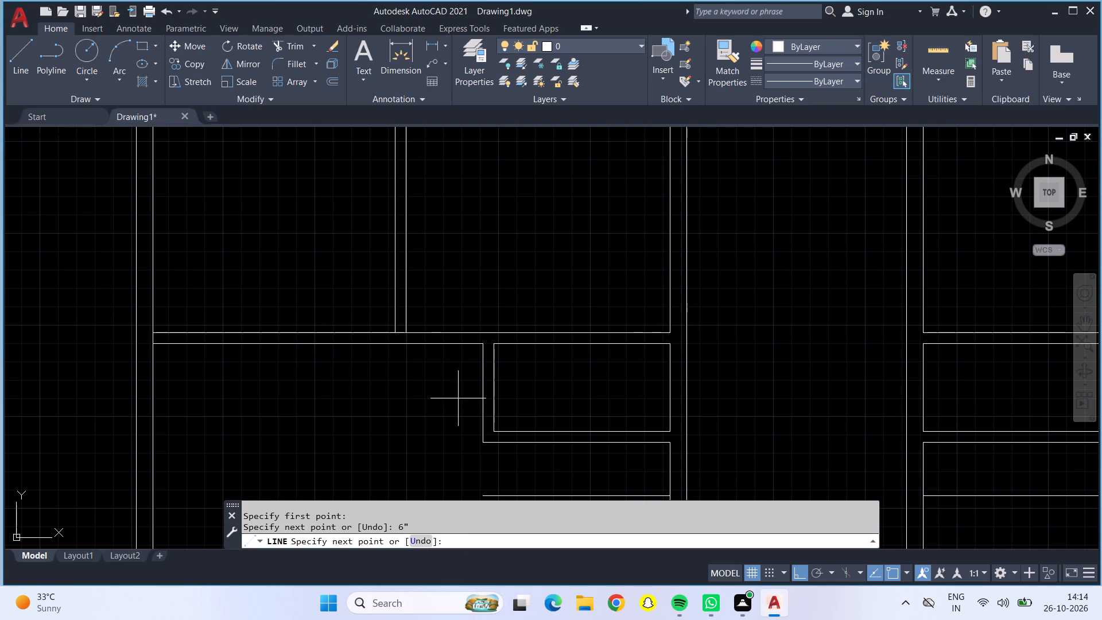
scroll(389, 354, up, 2)
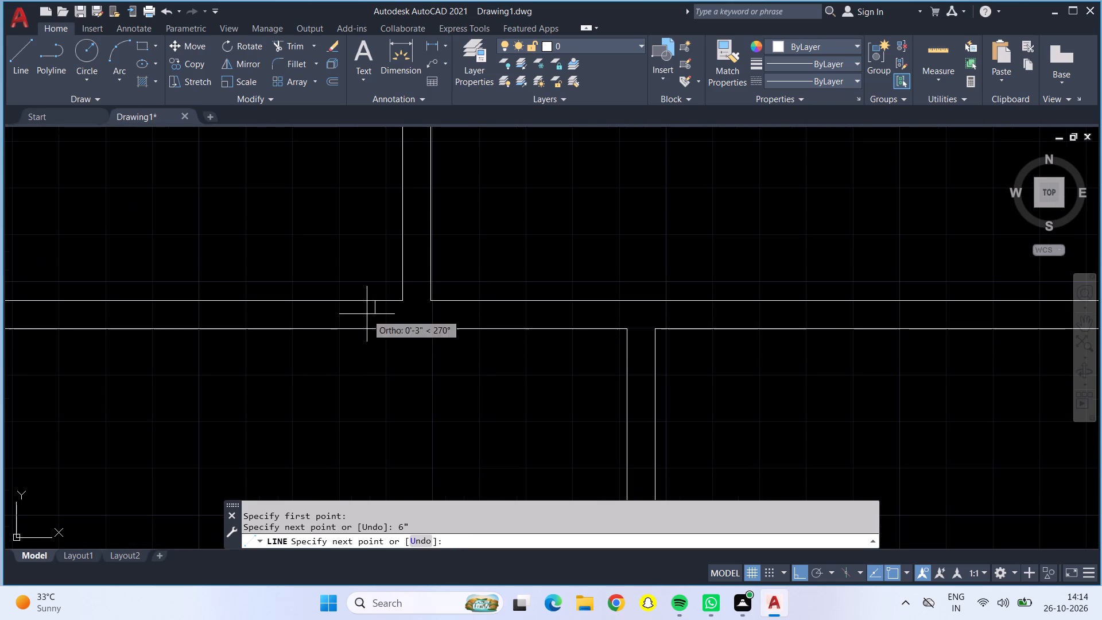
click(374, 328)
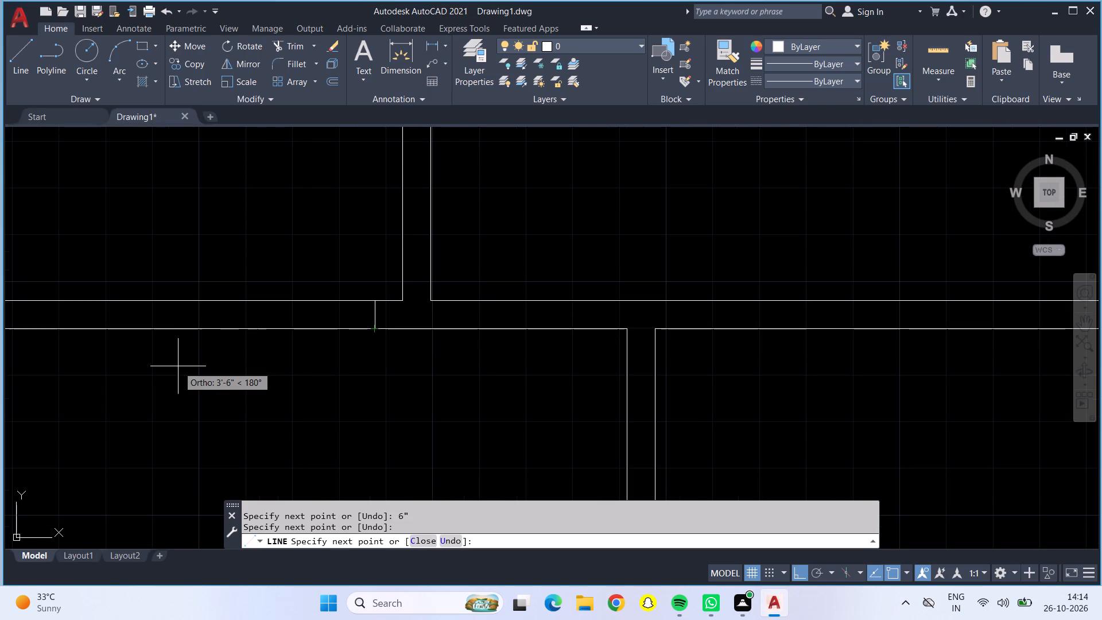
text(3')
key(Return)
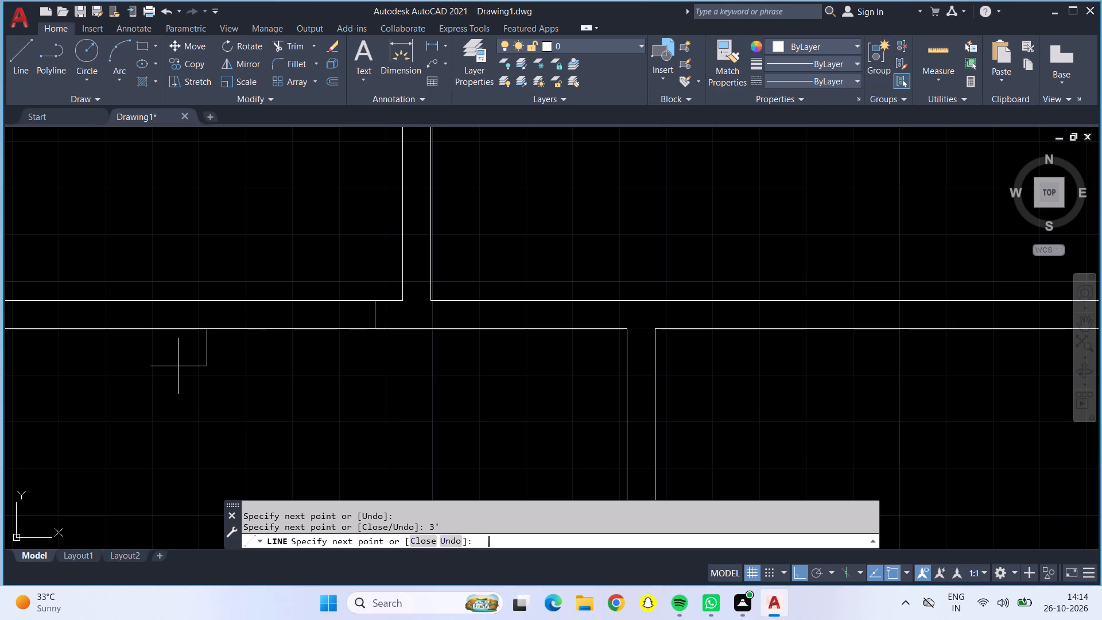
click(202, 298)
Draw a 3' door leaf line upward into the room from the top of the opening's jamb nearest the partition.
drag(371, 301, 371, 292)
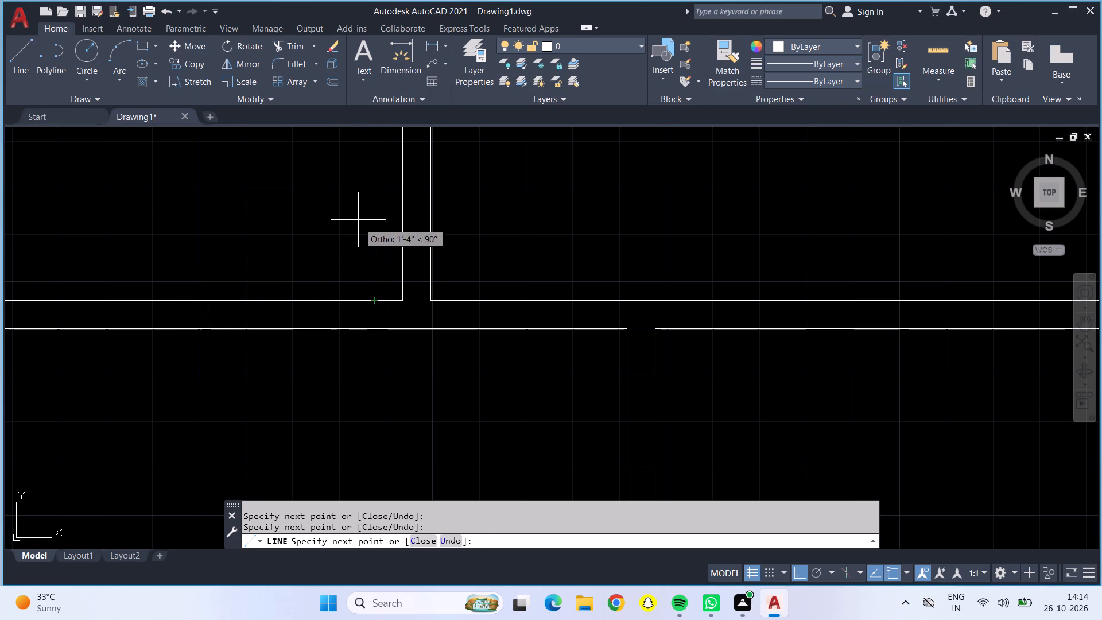
text(3')
key(Return)
key(Return)
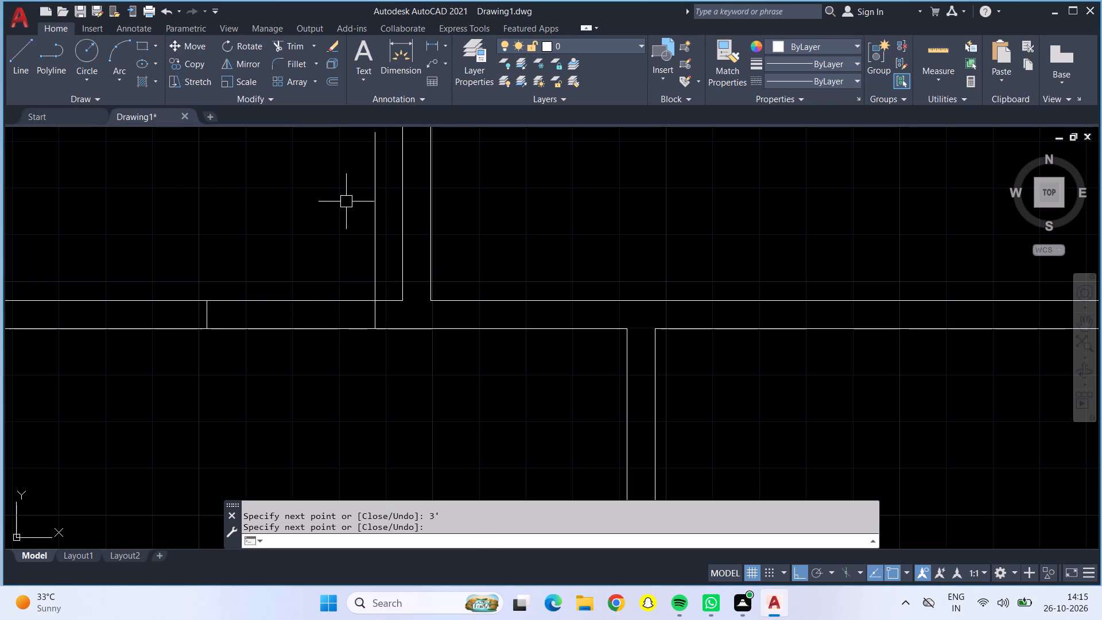
Draw a door jamb across the wall 6" right of the same partition and a 3' line right along the wall's lower edge.
click(18, 66)
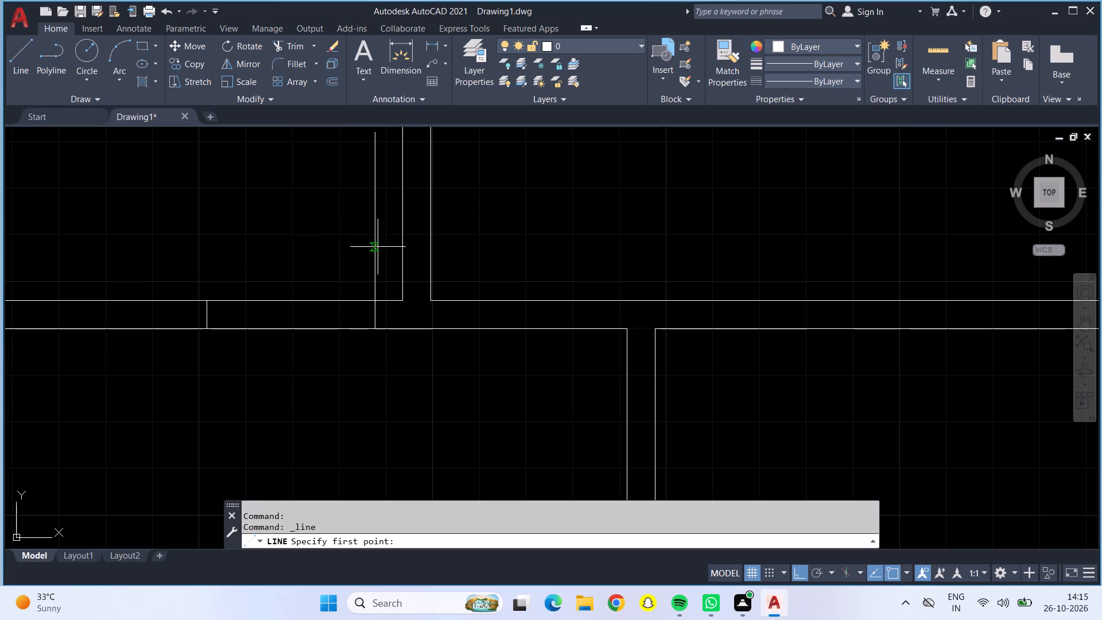
click(428, 297)
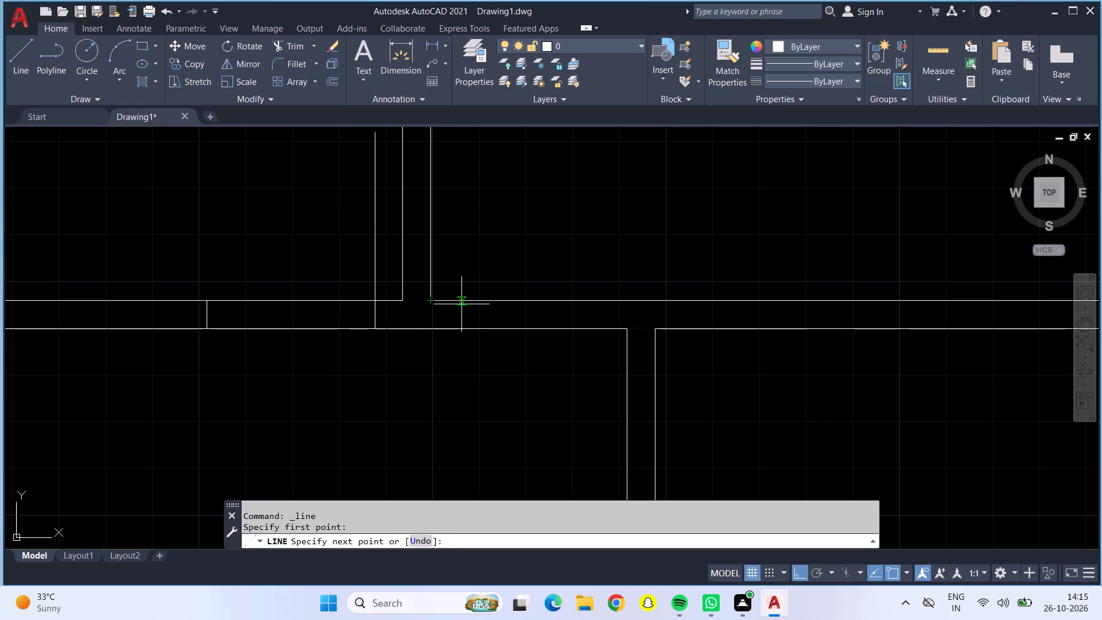
text(6")
key(Return)
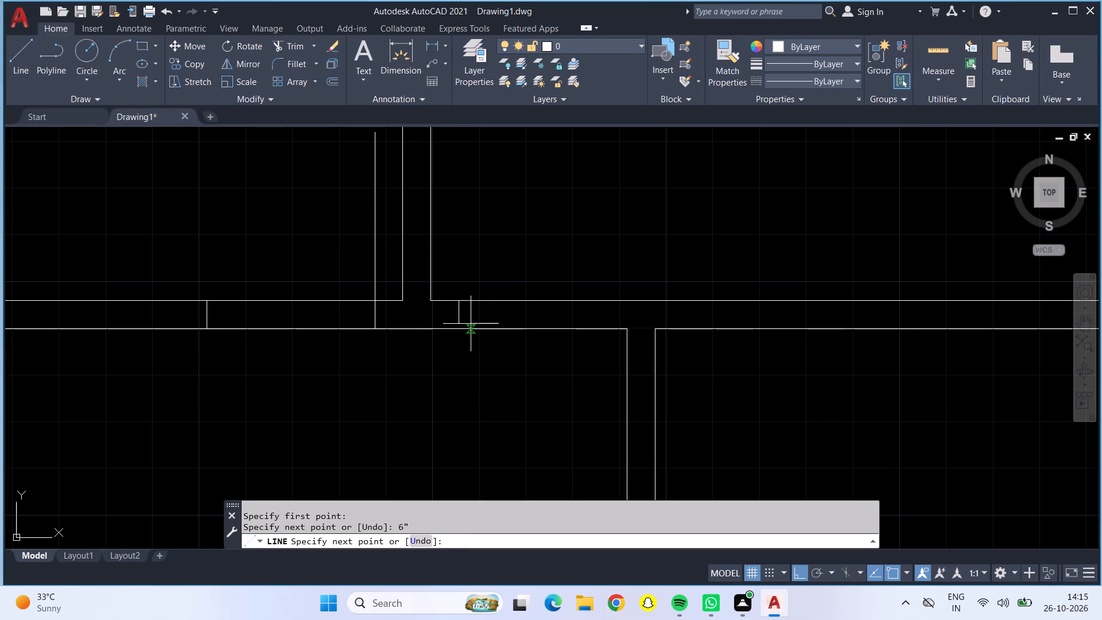
click(456, 332)
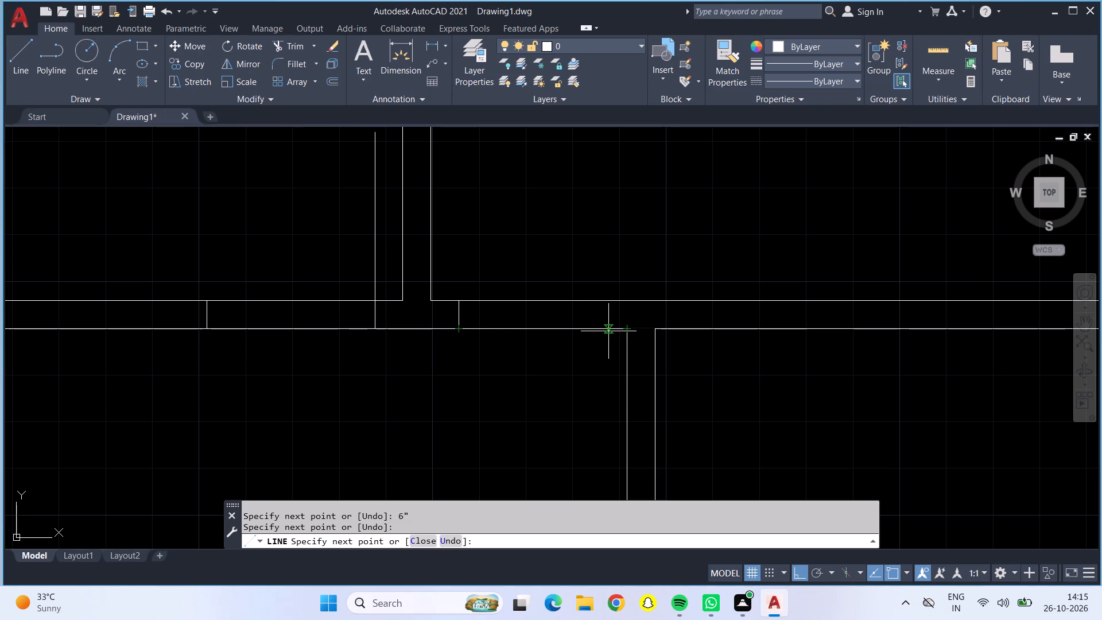
text(3')
key(Return)
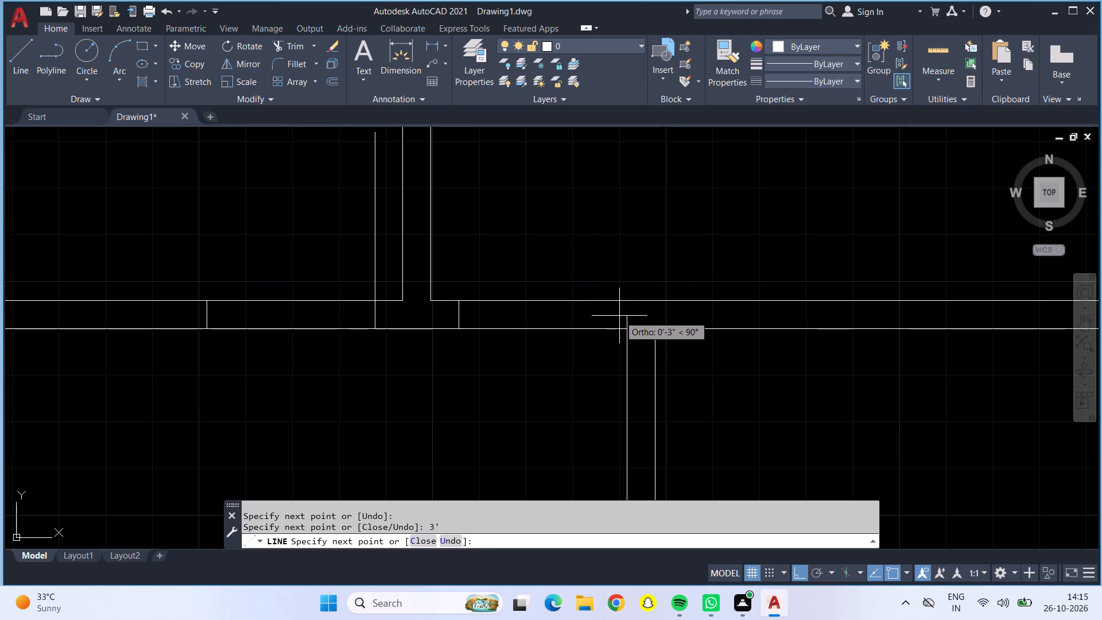
scroll(619, 316, down, 2)
key(Escape)
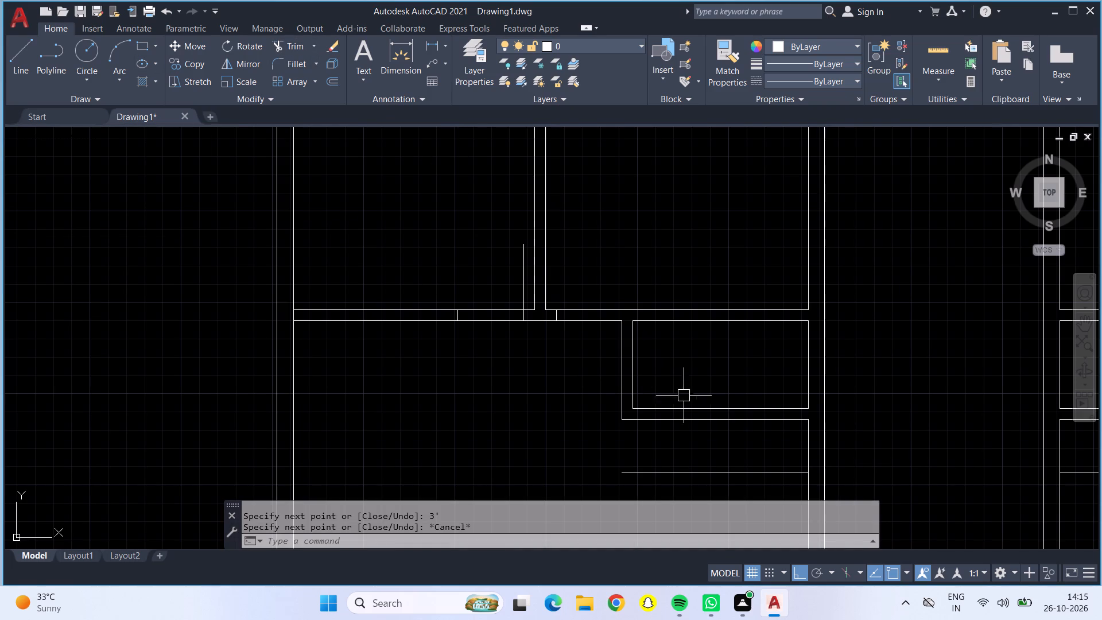
Offset the small left room's passage-side vertical line 7' to the left inside that room.
key(Escape)
key(o)
key(Return)
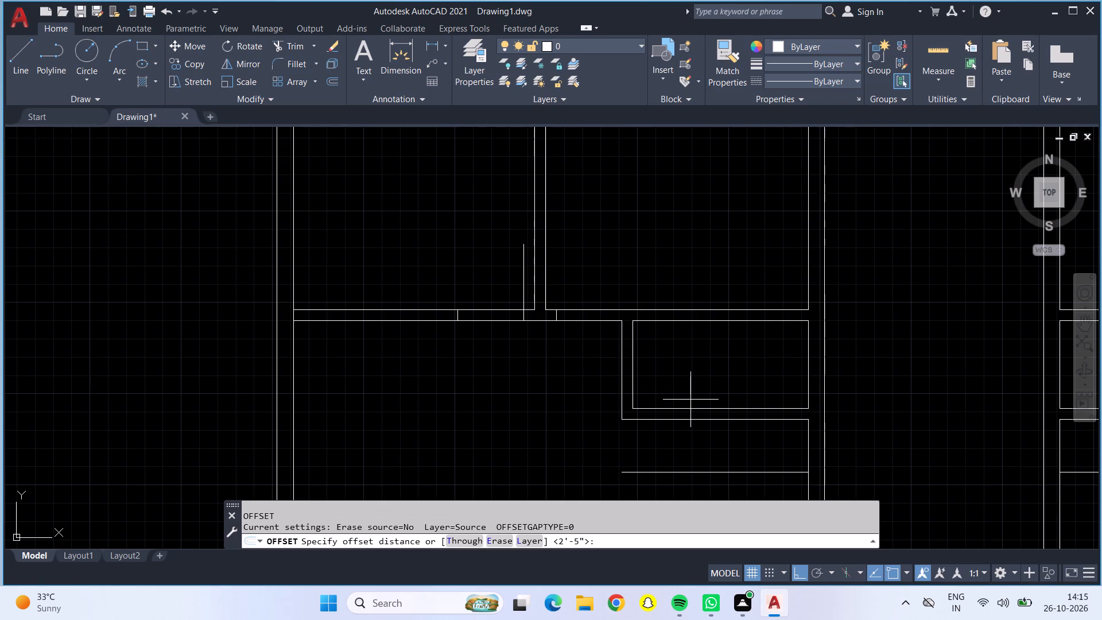
text(7')
key(Return)
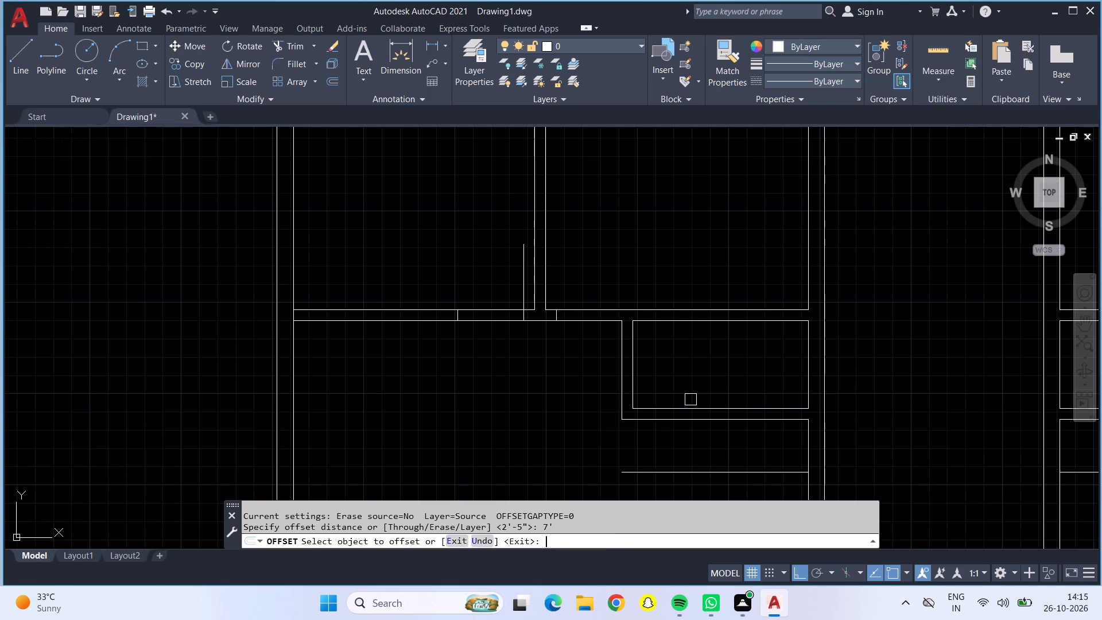
click(808, 345)
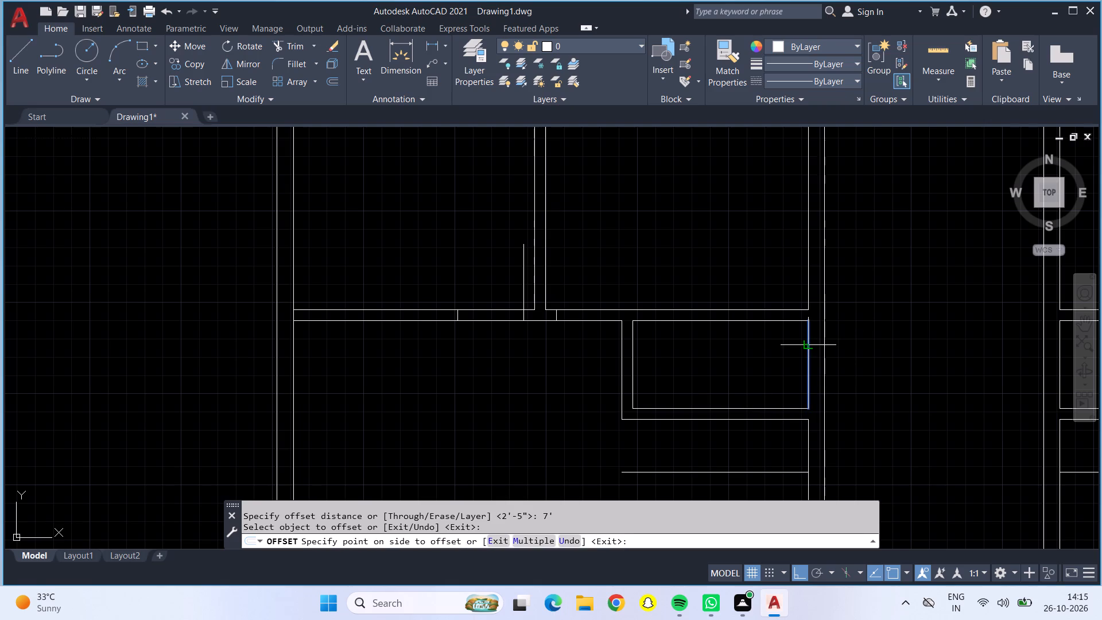
click(641, 356)
key(Escape)
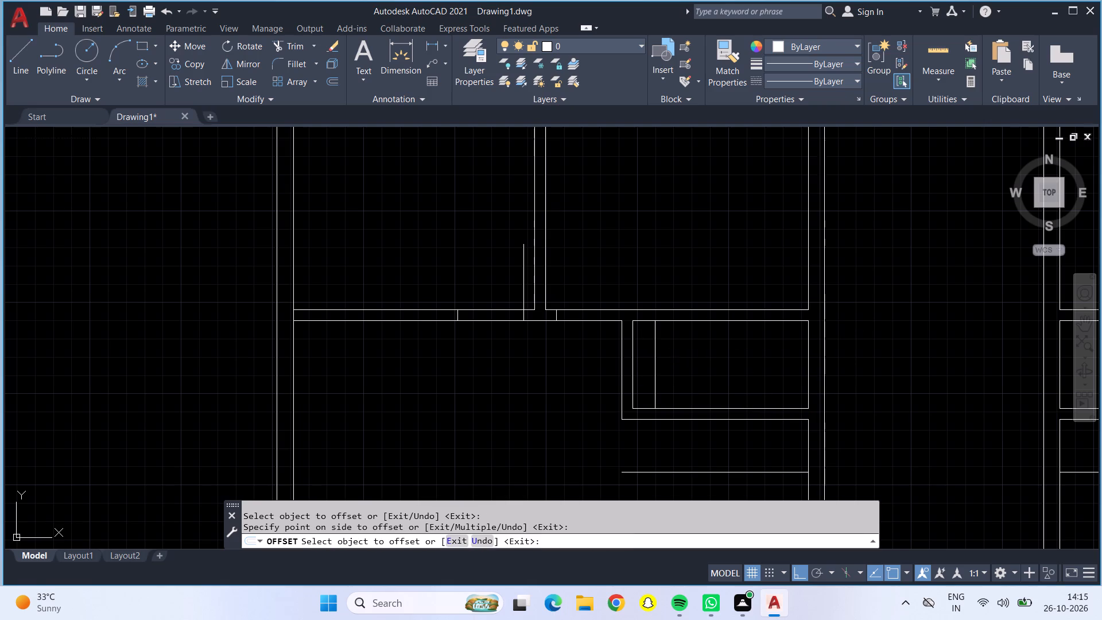
Offset the new vertical line in the small left room 6" to the left to form the relocated wall's other face.
key(o)
key(Return)
text(6")
key(Return)
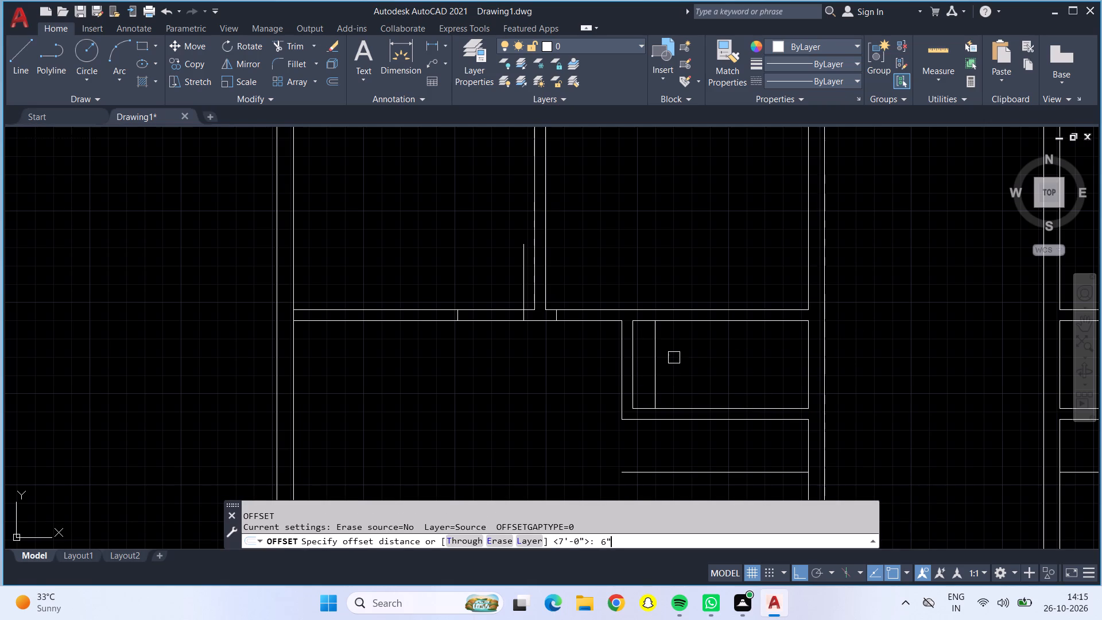
click(658, 354)
click(634, 349)
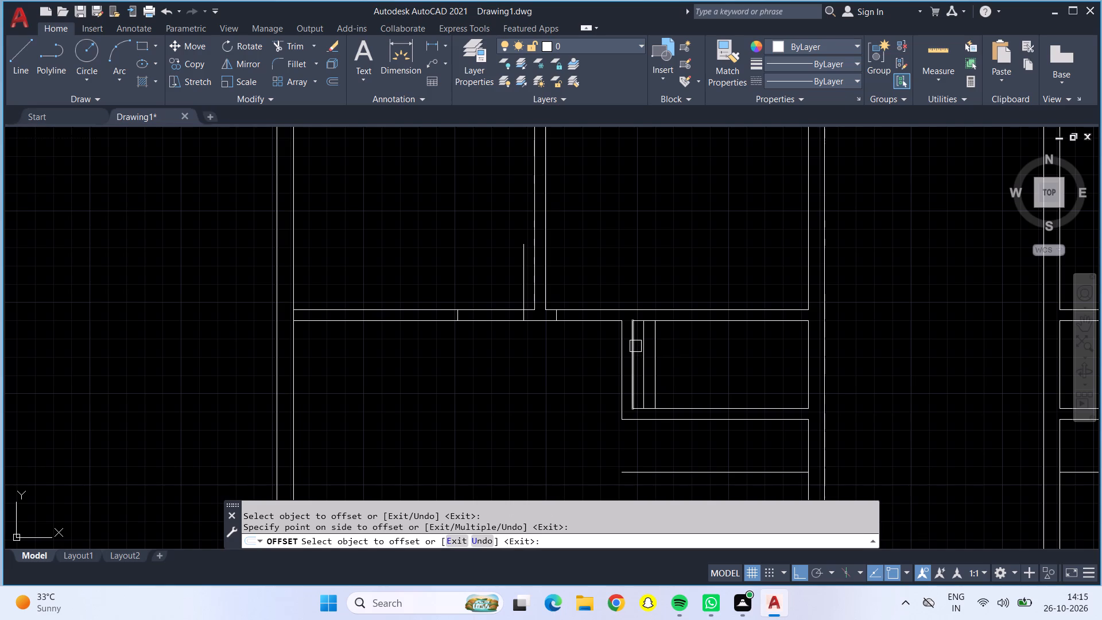
Trim away the small left room's old side-wall lines and the leftover bottom-line pieces beyond the relocated wall's inner face.
click(301, 41)
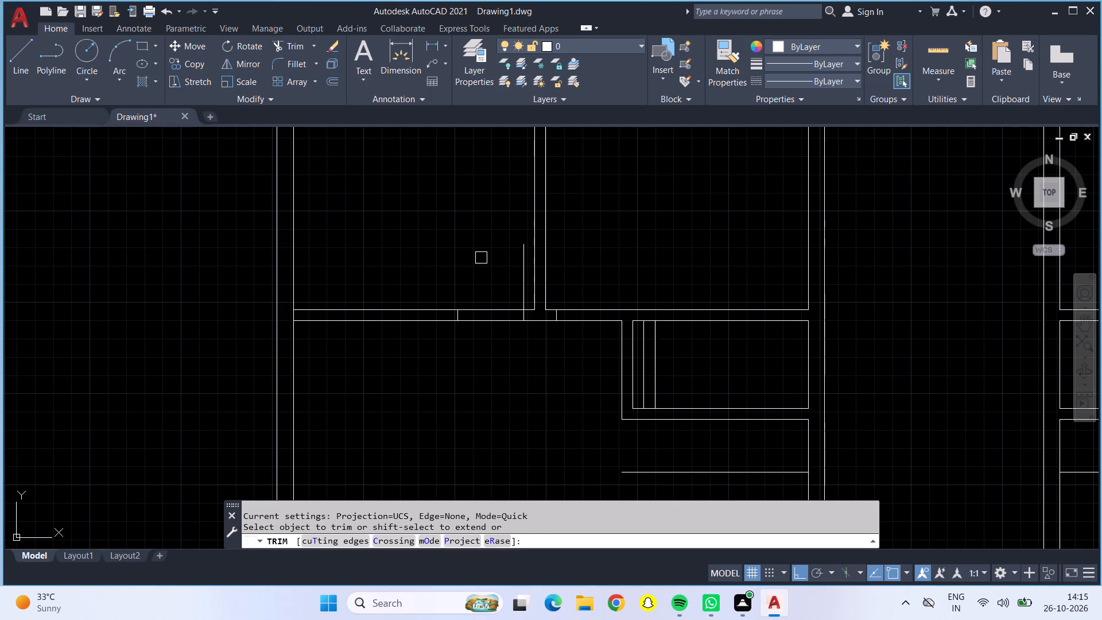
click(634, 381)
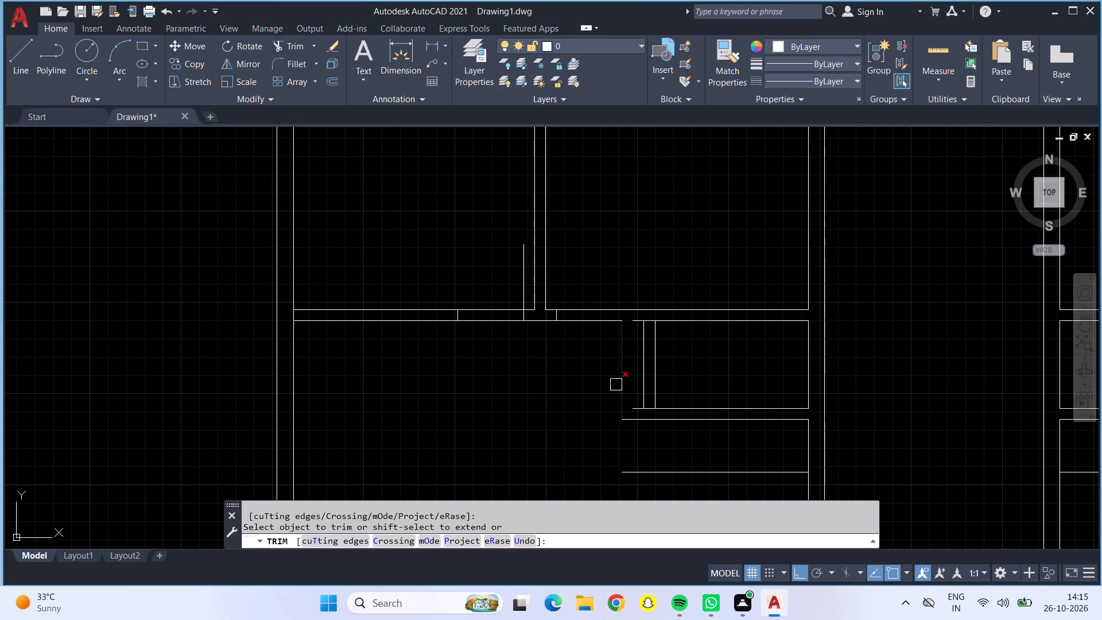
click(615, 385)
click(625, 384)
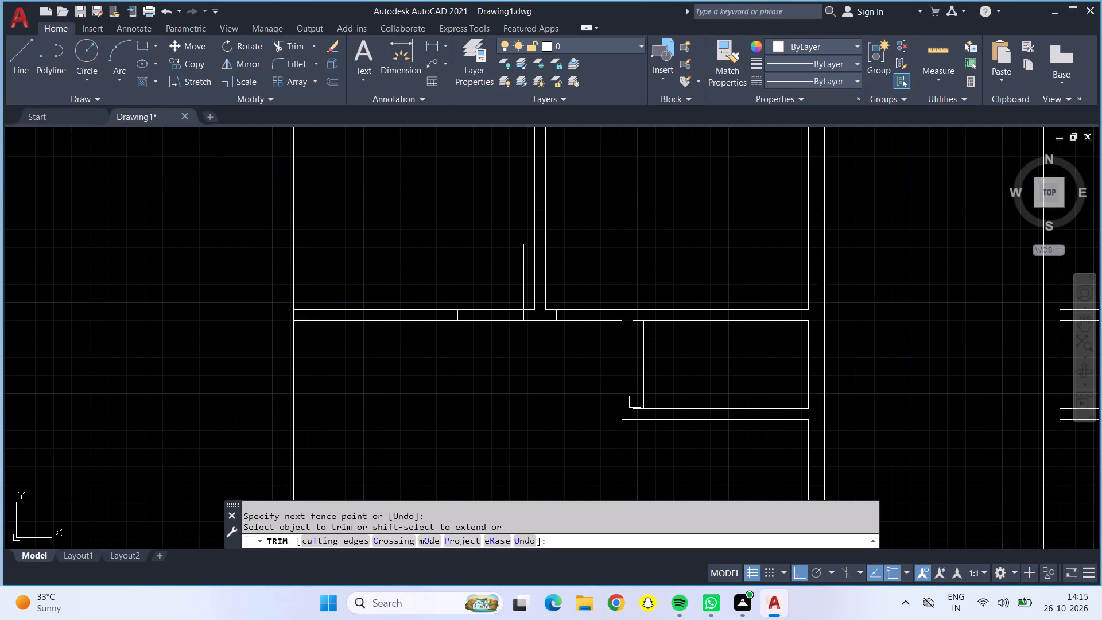
click(636, 404)
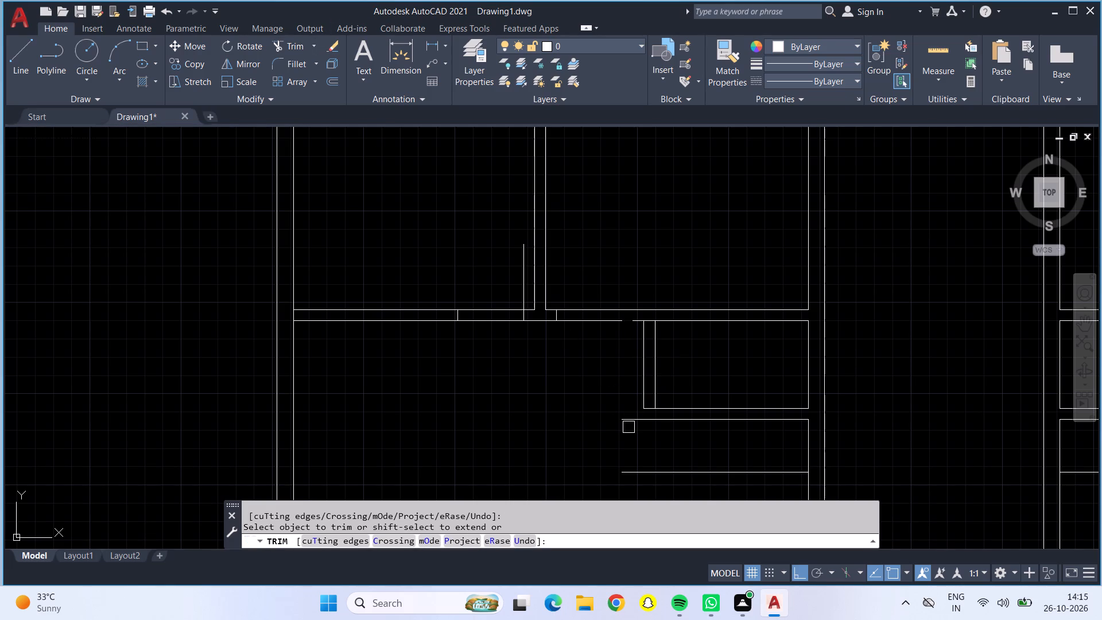
scroll(639, 405, up, 4)
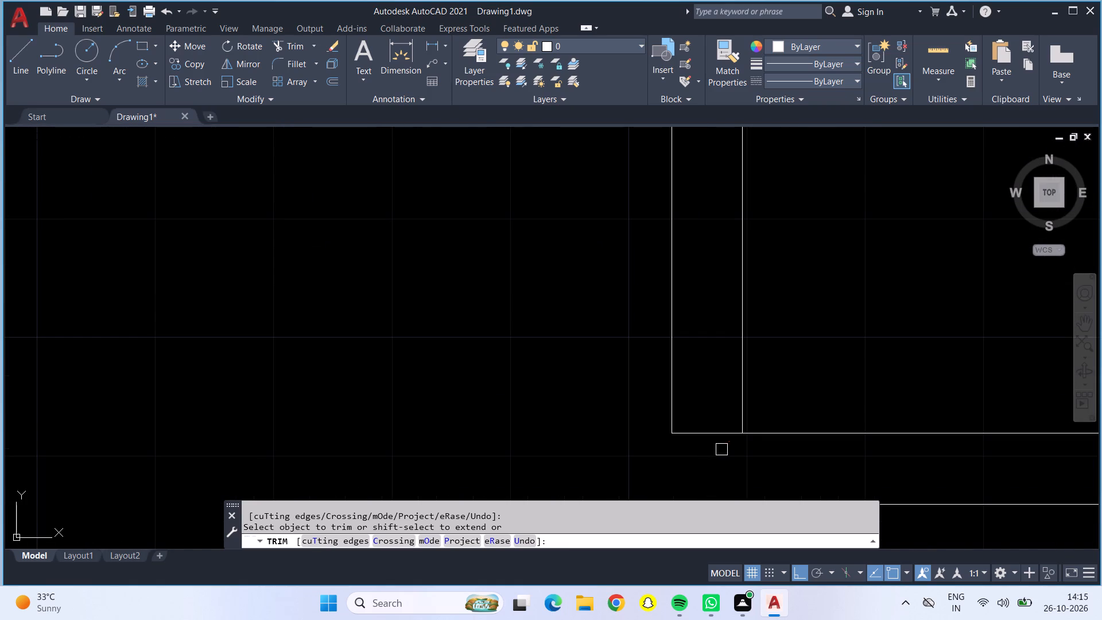
click(708, 425)
click(718, 460)
scroll(720, 460, down, 4)
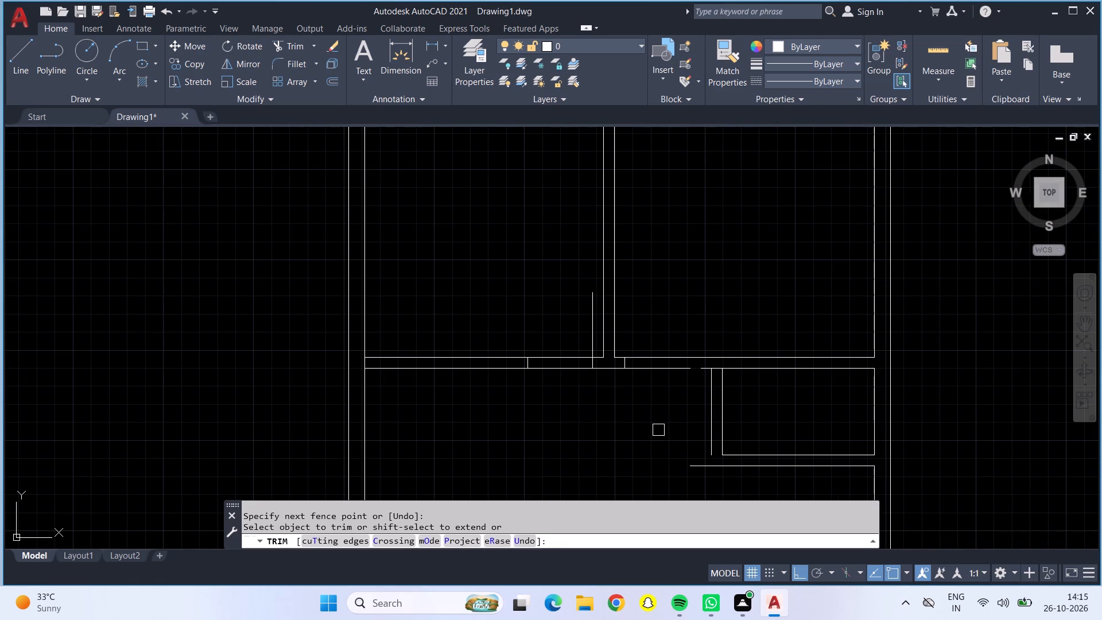
middle_drag(658, 430, 653, 366)
key(Escape)
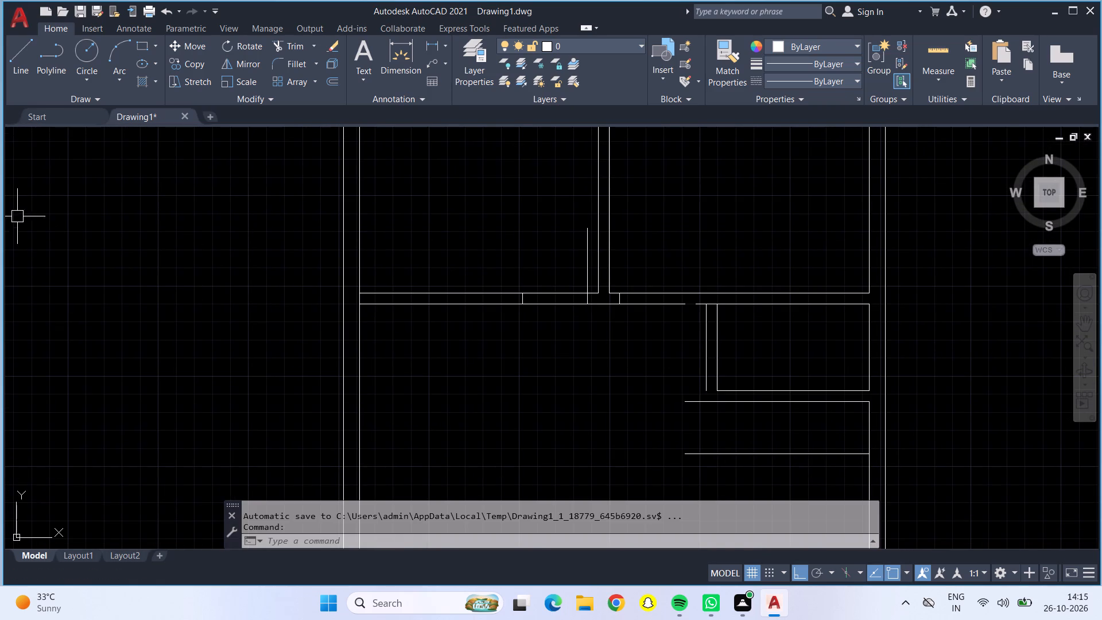
Draw a vertical line from the lower end of the relocated wall's outer face down past the bottom wall's lower line.
click(12, 55)
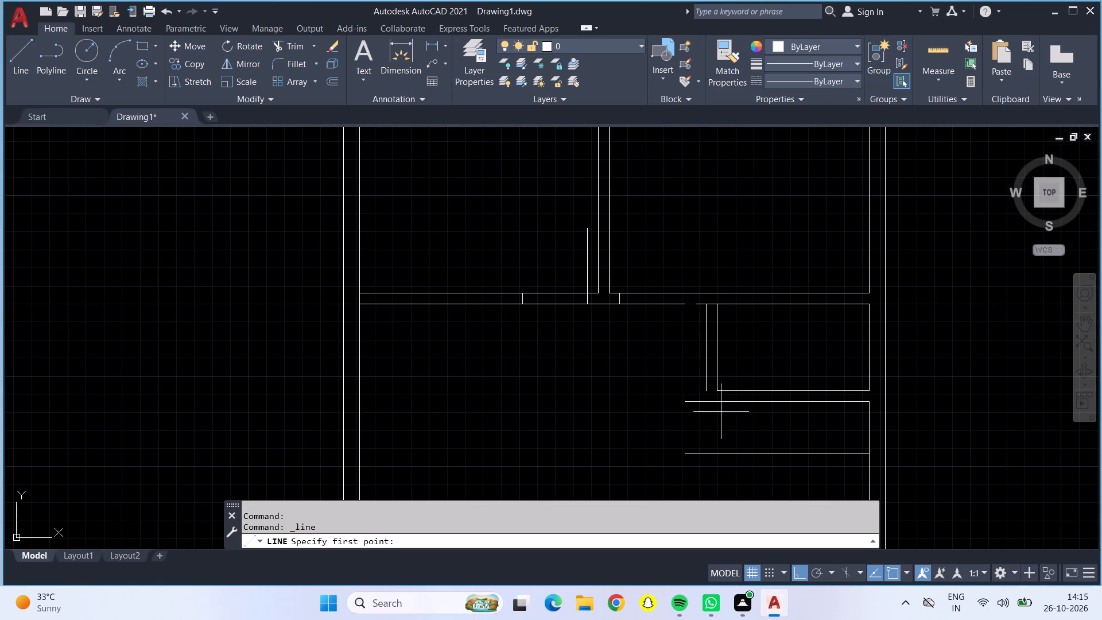
scroll(717, 383, up, 3)
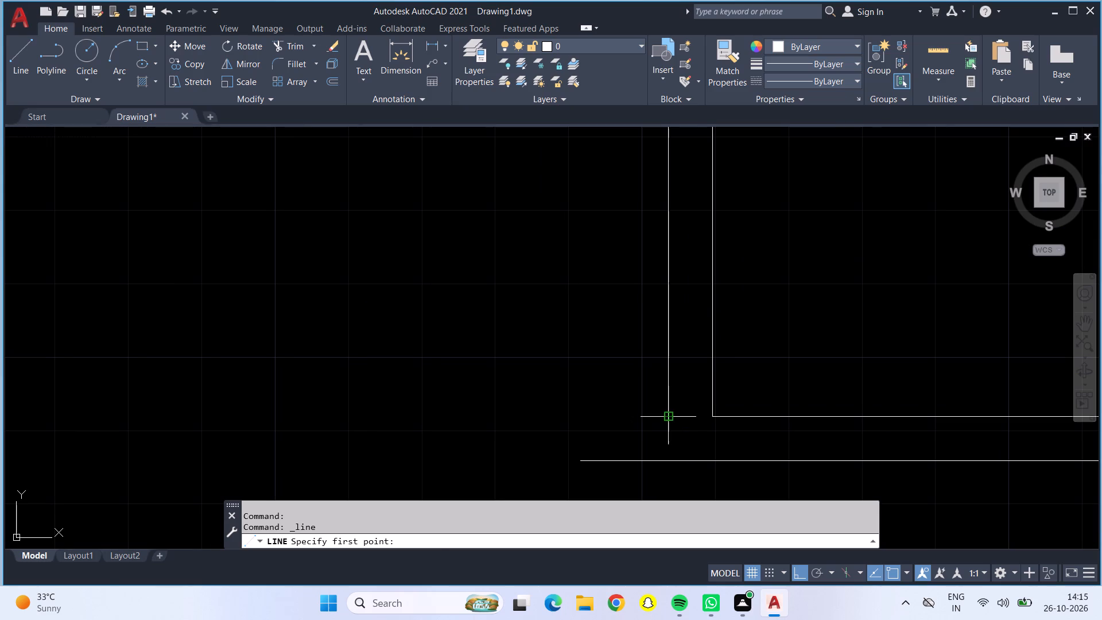
click(665, 413)
click(669, 479)
key(Escape)
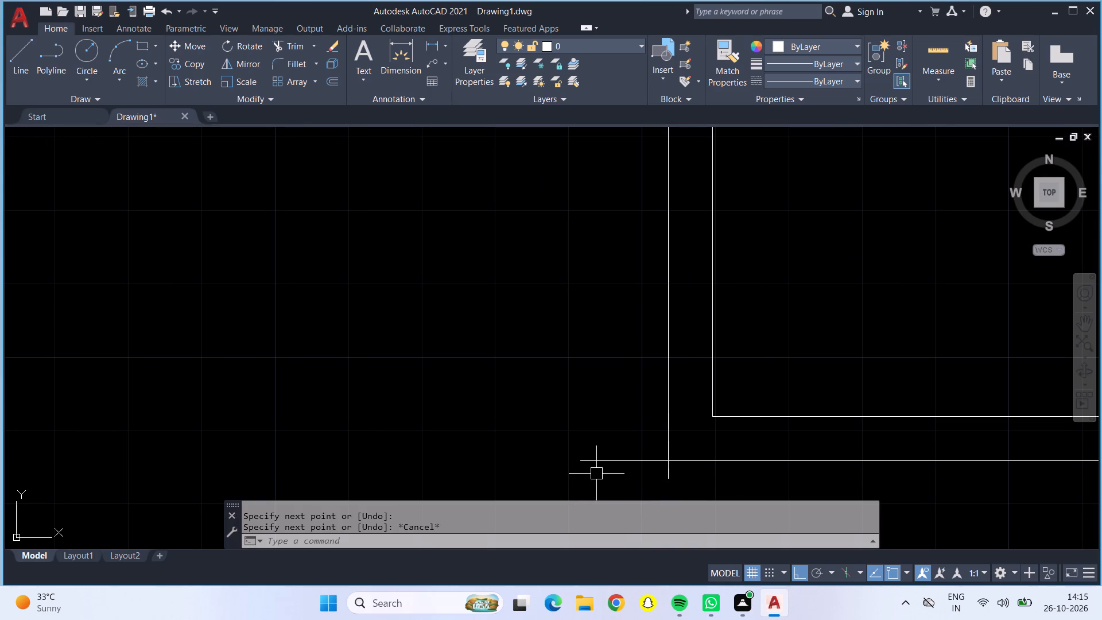
Draw a horizontal line closing the gap in the wall's lower edge where the old side wall met it.
key(l)
key(Return)
scroll(515, 455, down, 3)
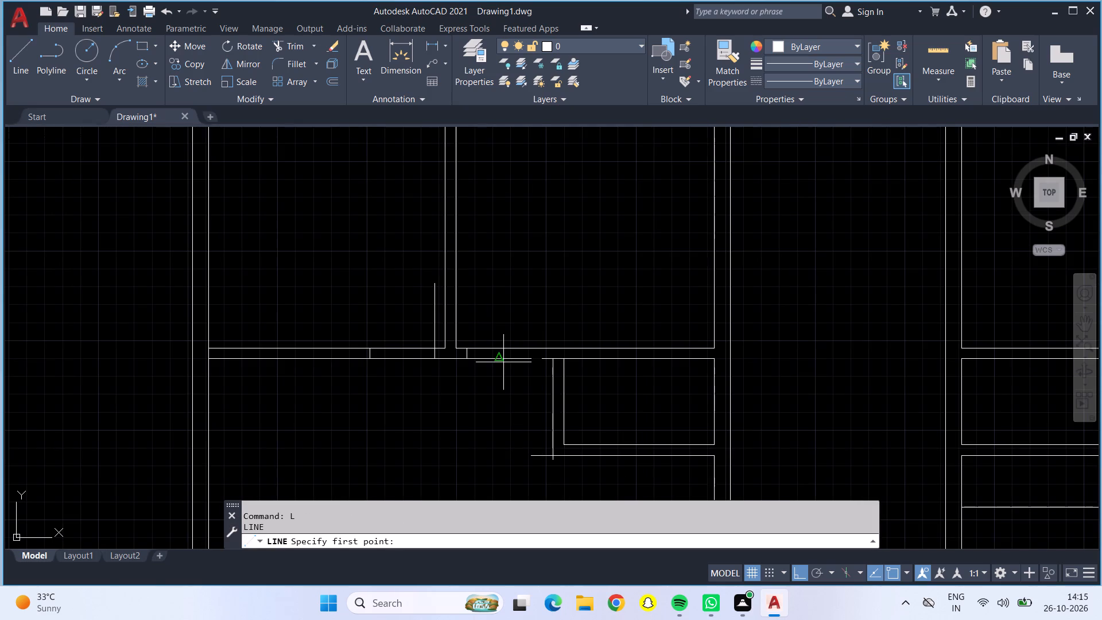
scroll(503, 365, up, 4)
click(673, 327)
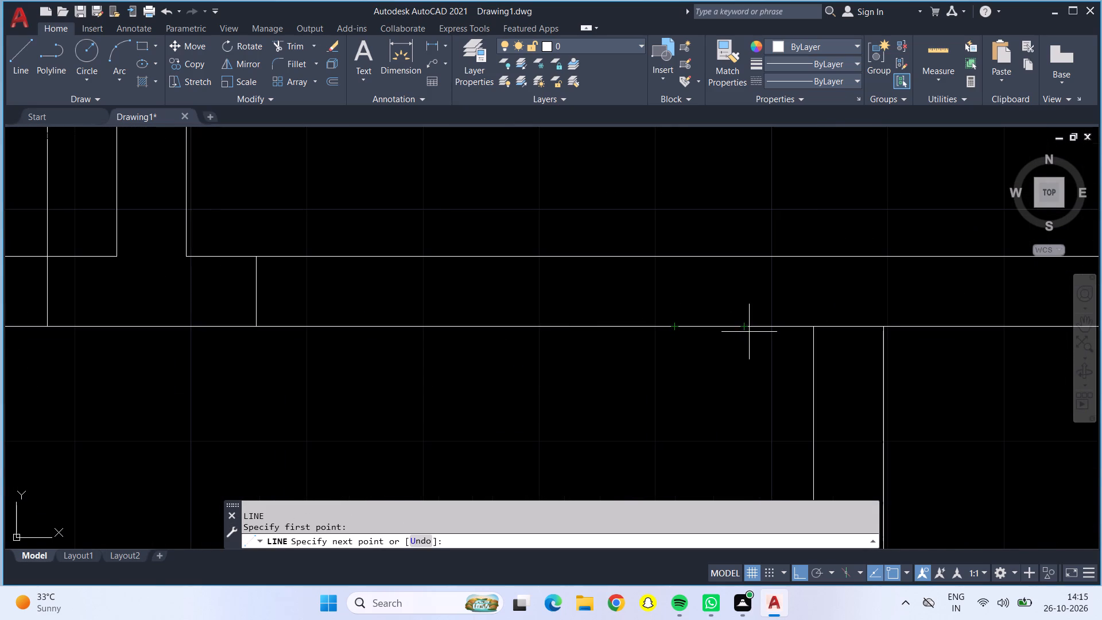
click(742, 330)
scroll(742, 330, down, 3)
key(Escape)
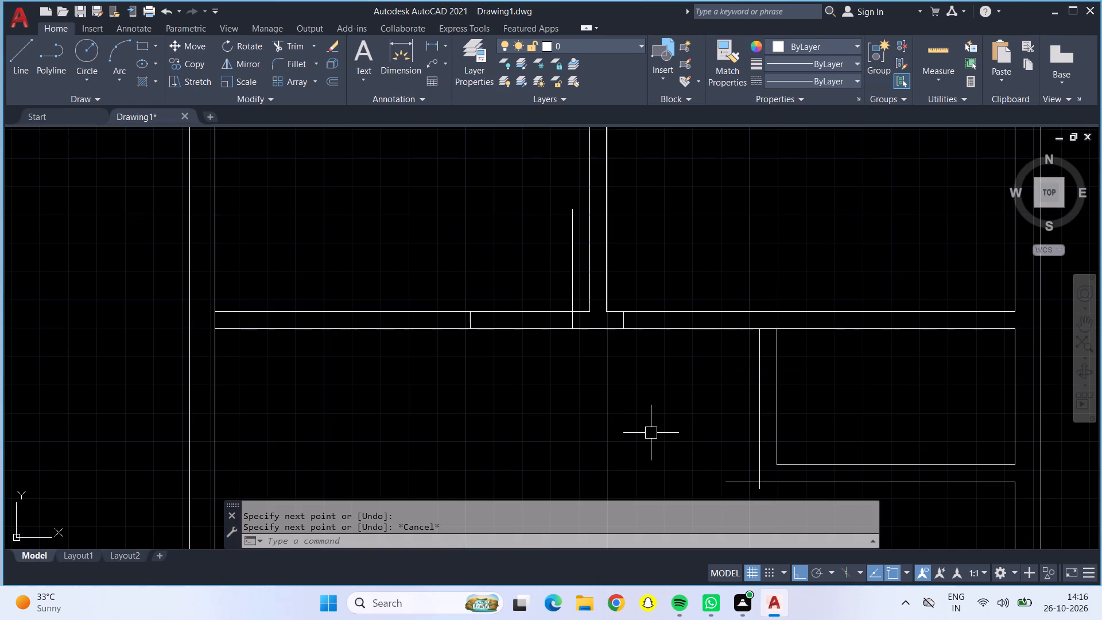
Trim the overhangs at the relocated wall's lower outer corner and the horizontal line between its two faces at the top.
middle_drag(651, 434, 604, 335)
click(296, 45)
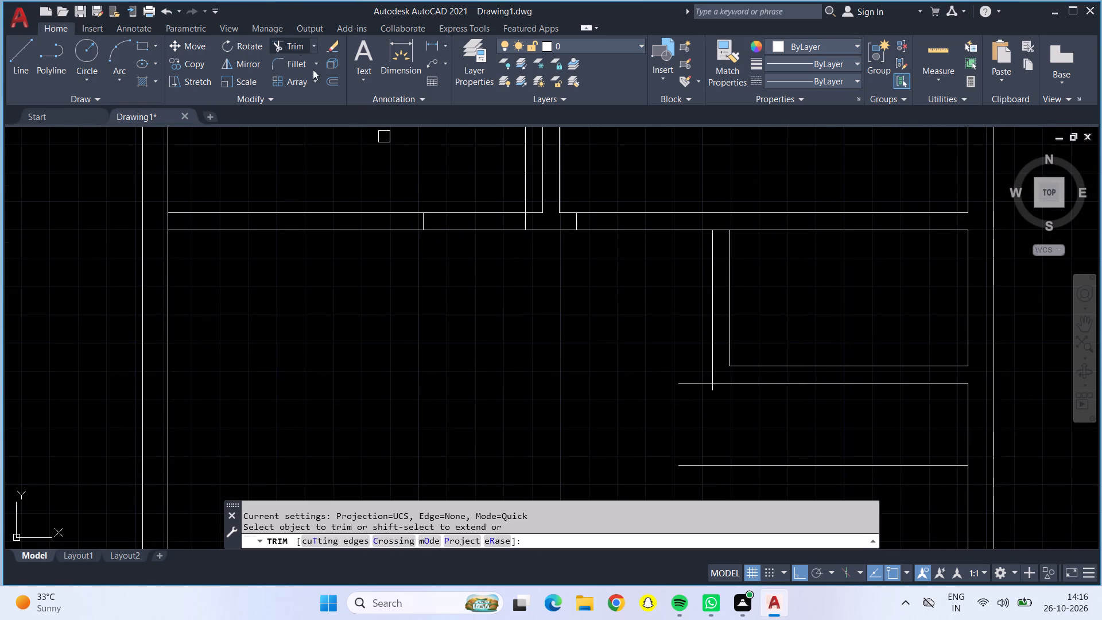
click(682, 384)
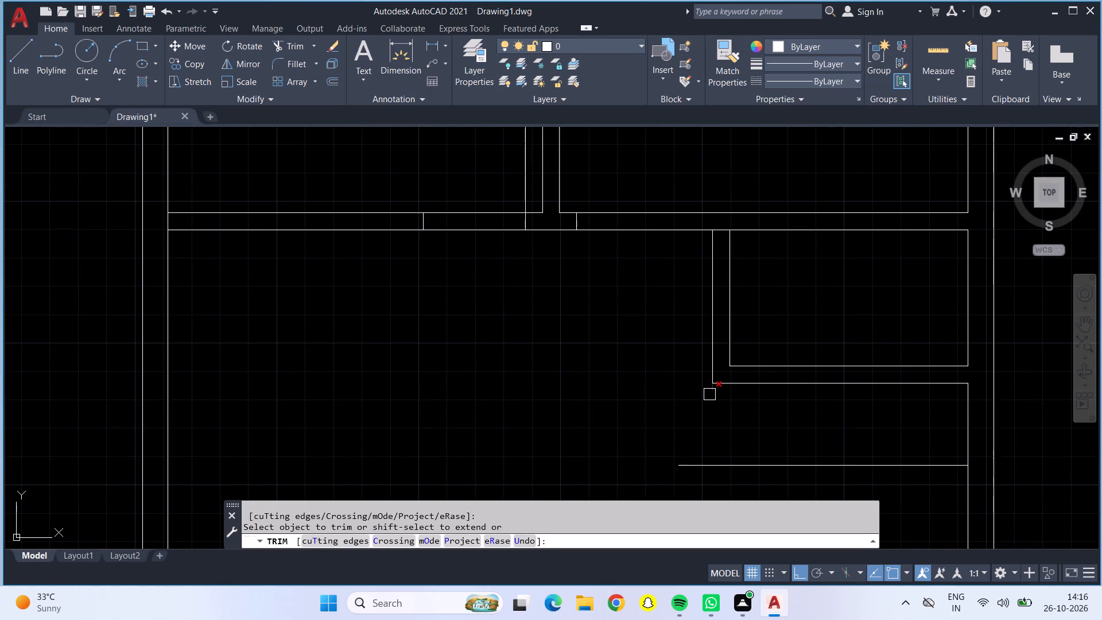
click(709, 394)
scroll(709, 393, down, 2)
scroll(712, 316, up, 4)
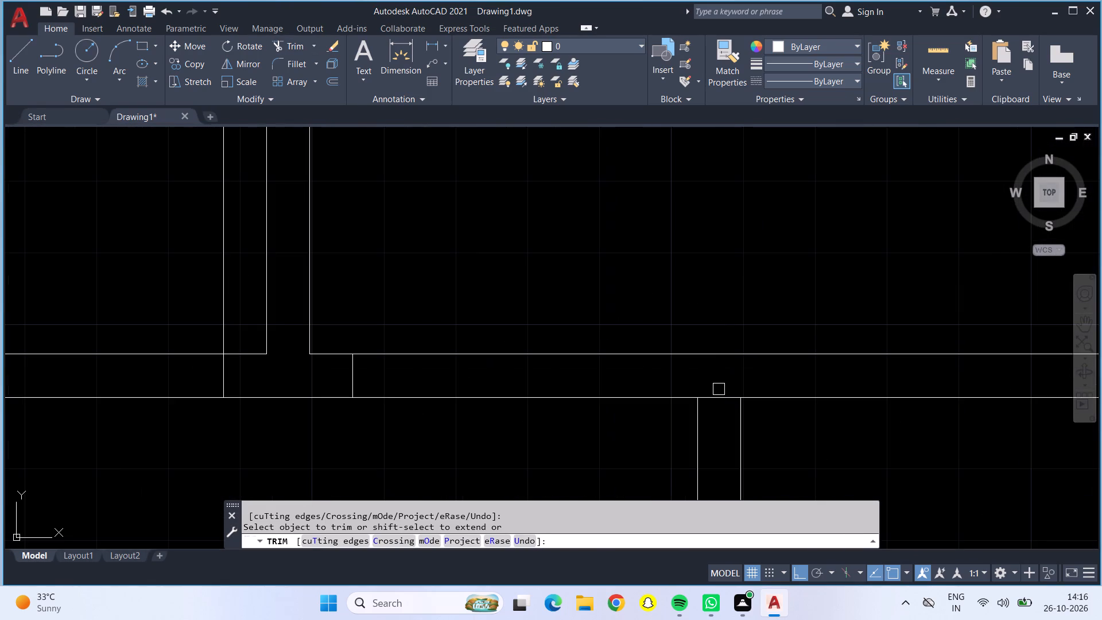
click(717, 402)
scroll(717, 402, down, 3)
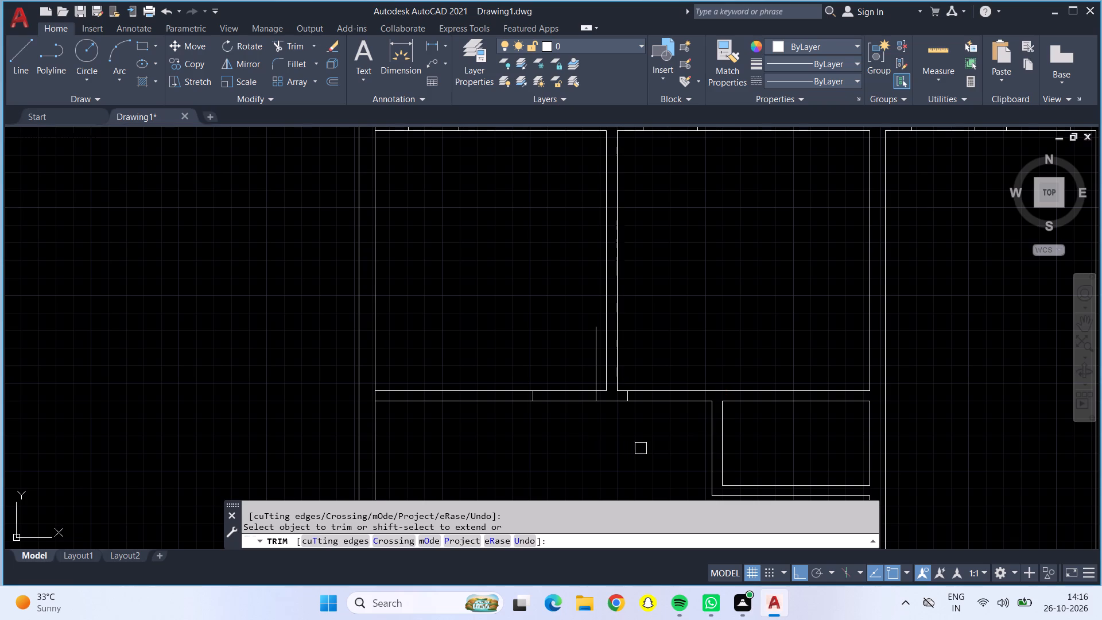
middle_drag(641, 448, 646, 330)
key(Escape)
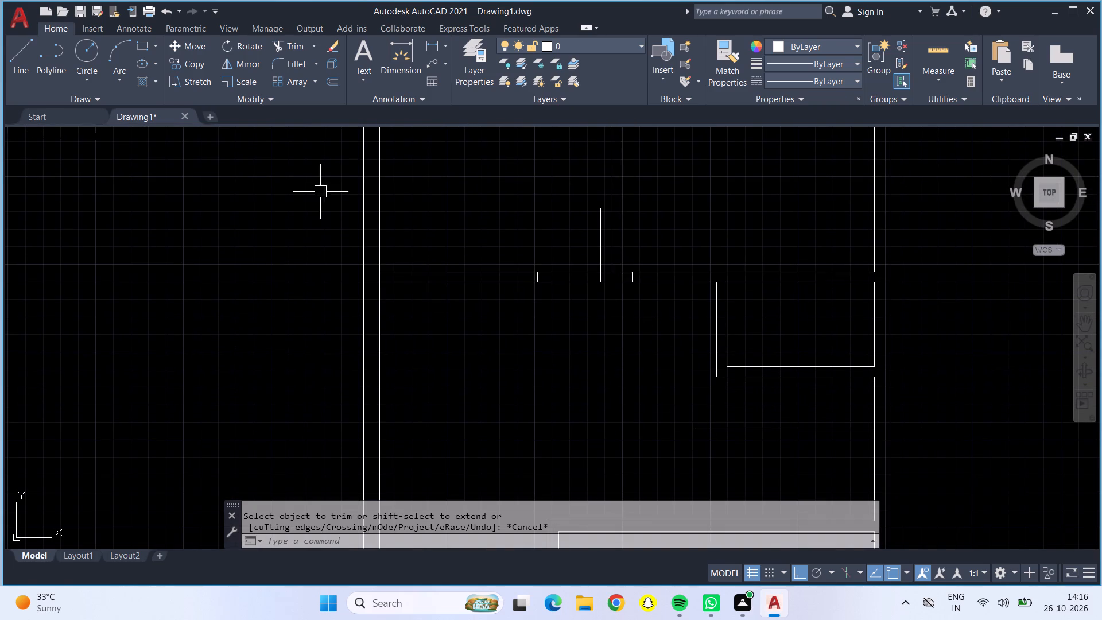
Shorten the horizontal strip line below the small left room to the relocated corner, using a temporary vertical guide line trimmed away again.
click(34, 53)
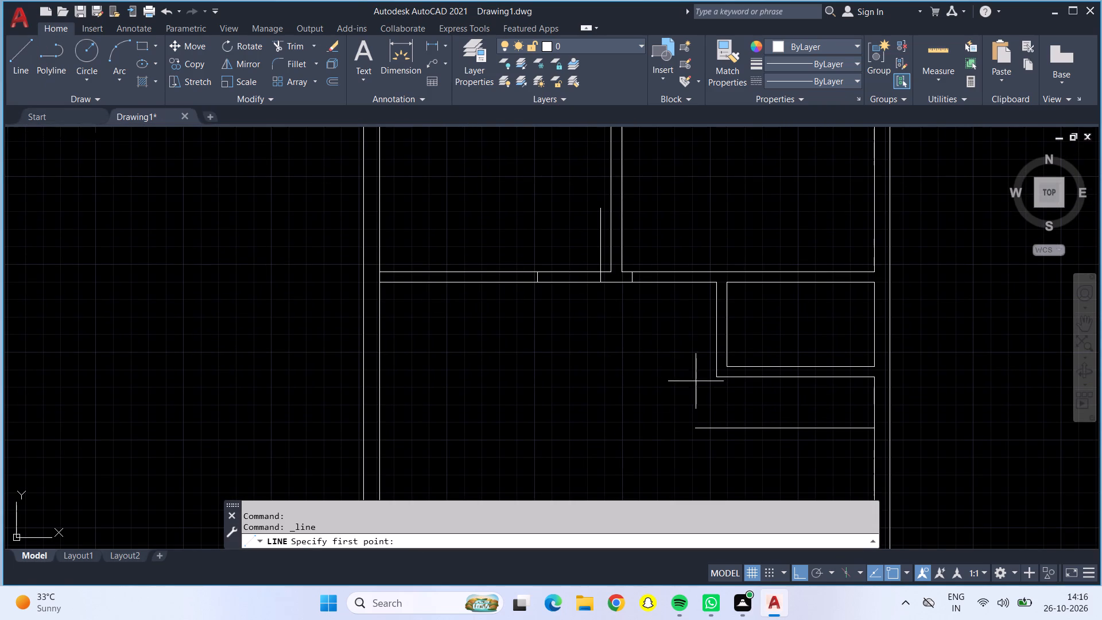
click(720, 379)
click(711, 449)
key(Escape)
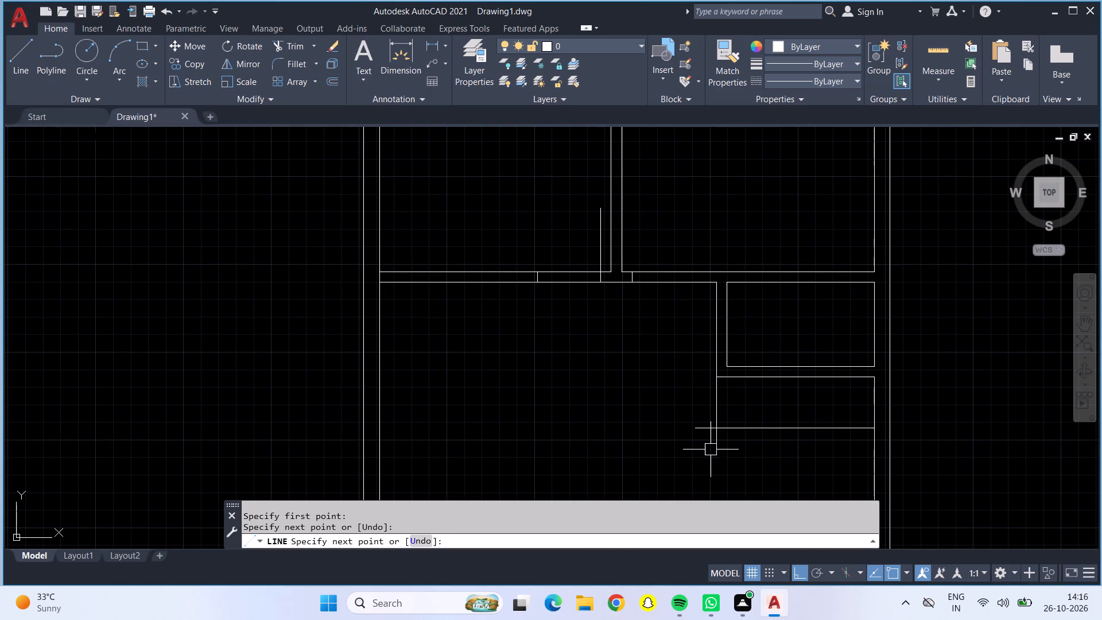
click(278, 49)
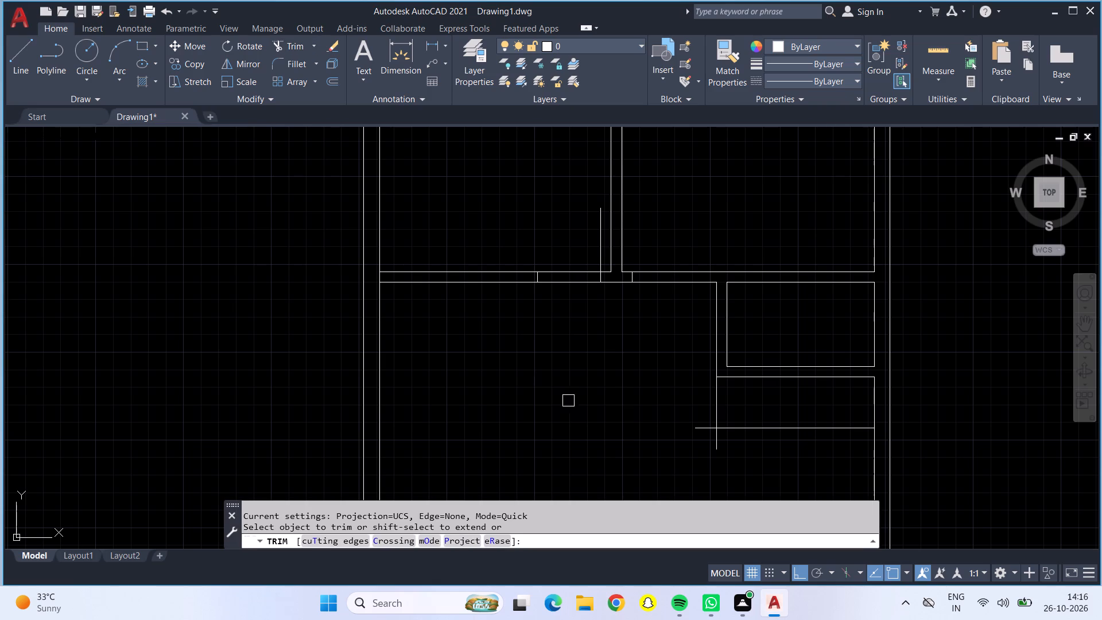
click(706, 431)
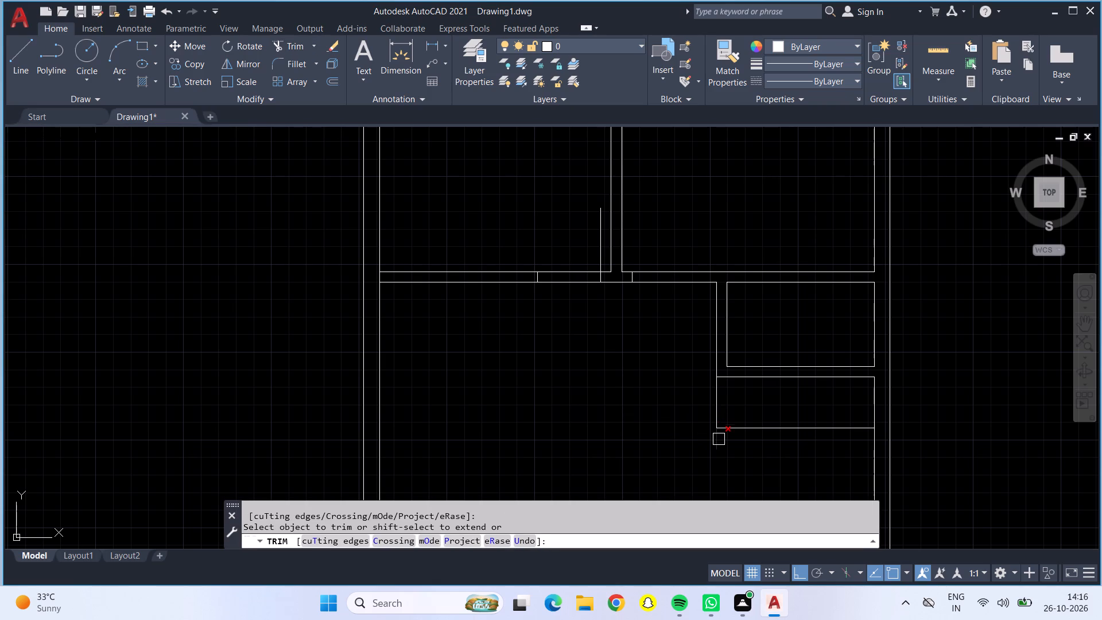
click(719, 440)
click(713, 404)
scroll(713, 404, down, 2)
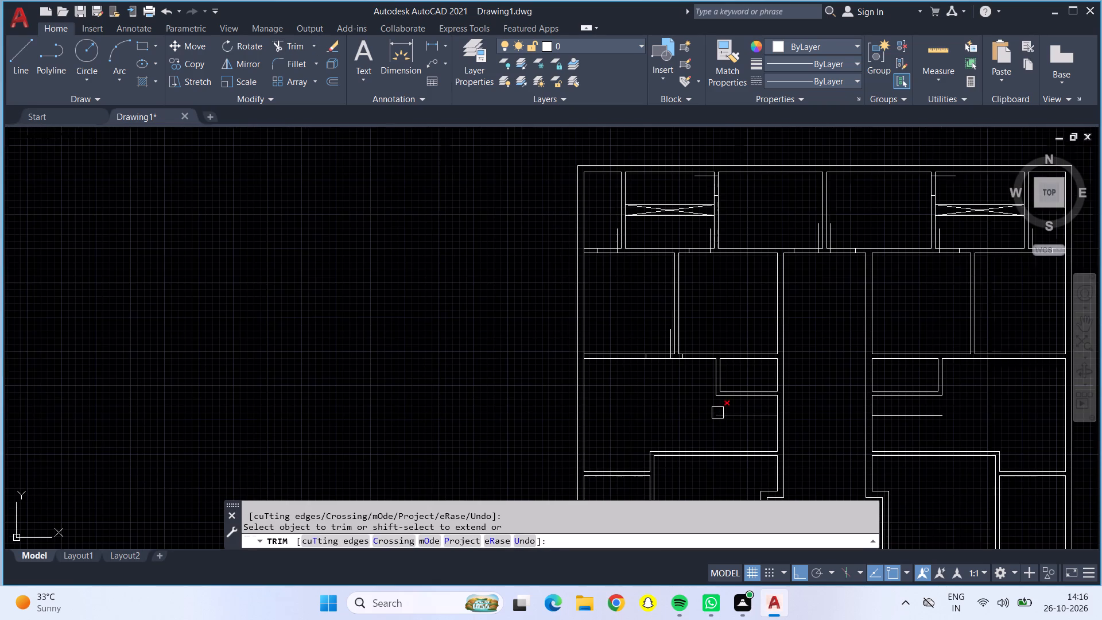
middle_drag(836, 419, 808, 419)
middle_drag(808, 419, 547, 380)
scroll(634, 304, up, 3)
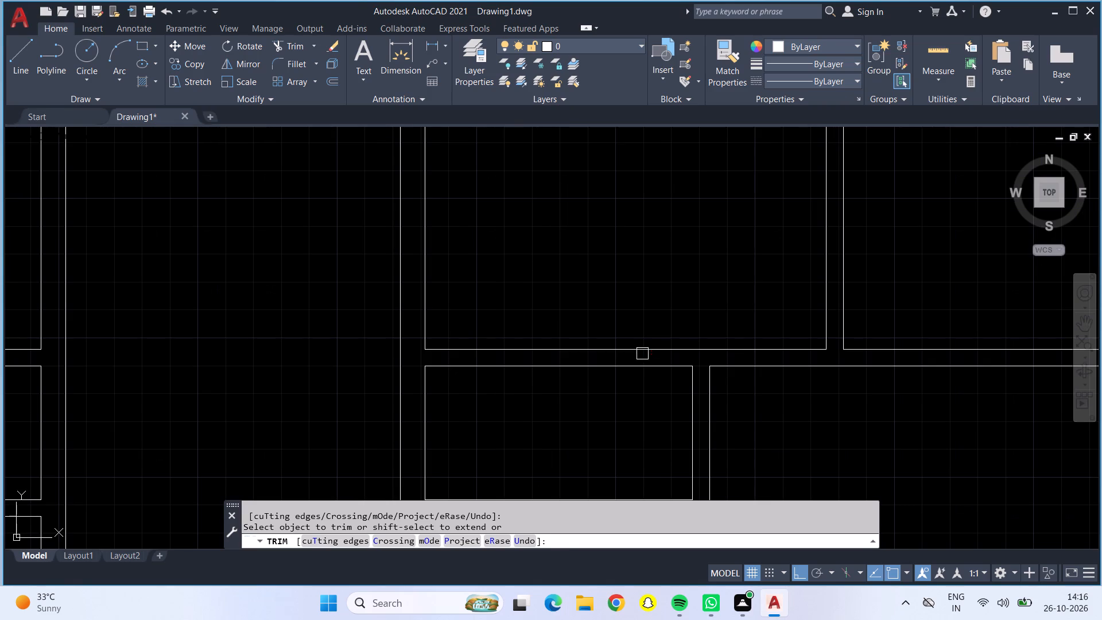
scroll(654, 468, down, 1)
middle_drag(654, 468, 614, 369)
key(Escape)
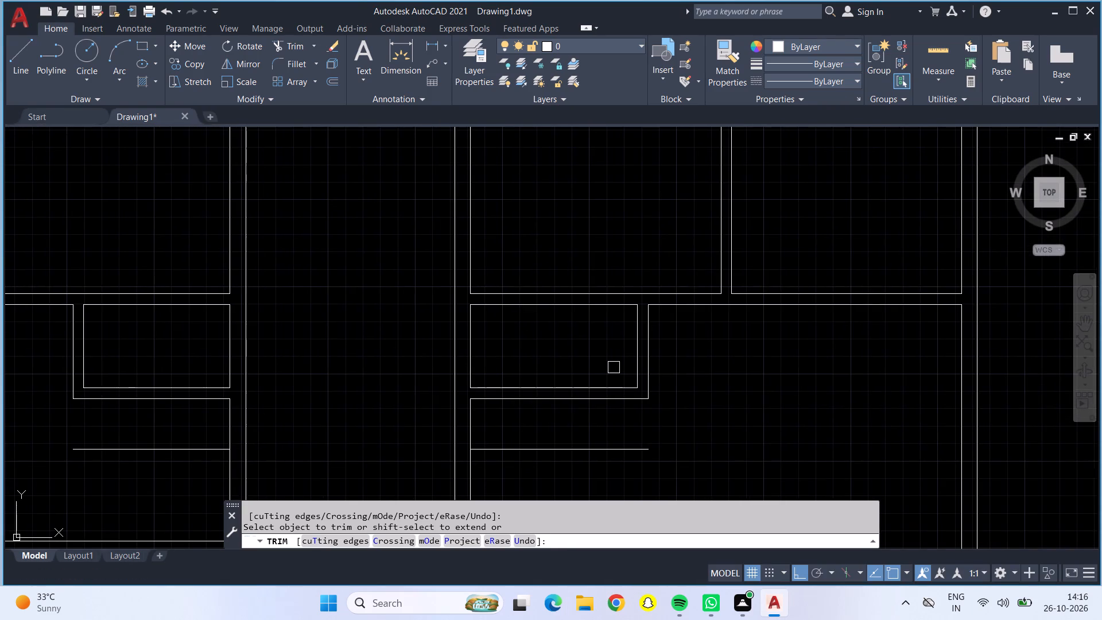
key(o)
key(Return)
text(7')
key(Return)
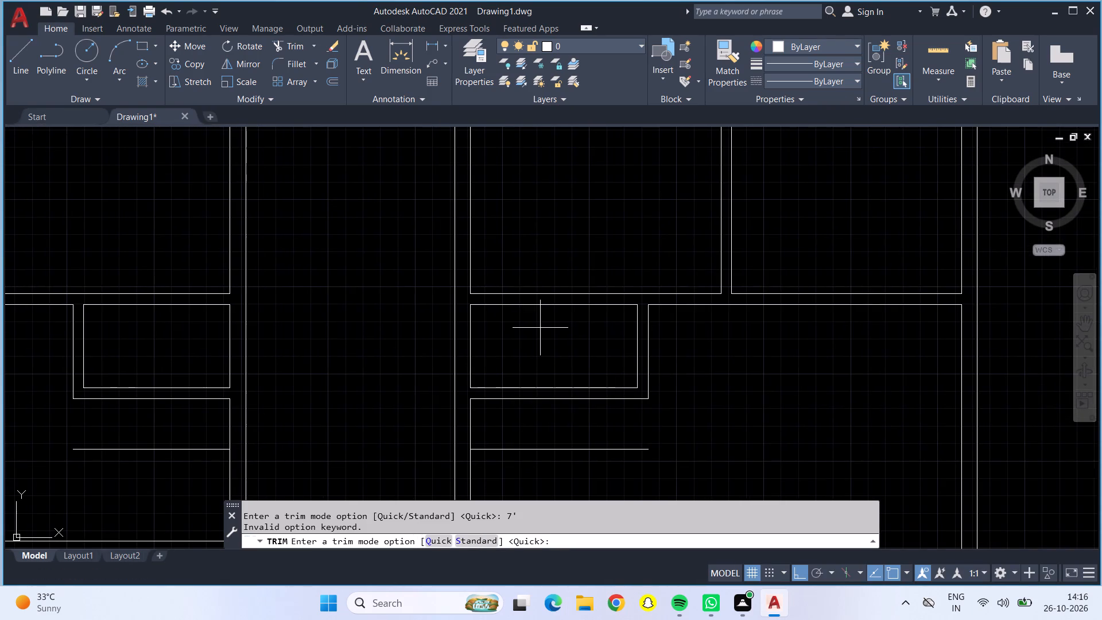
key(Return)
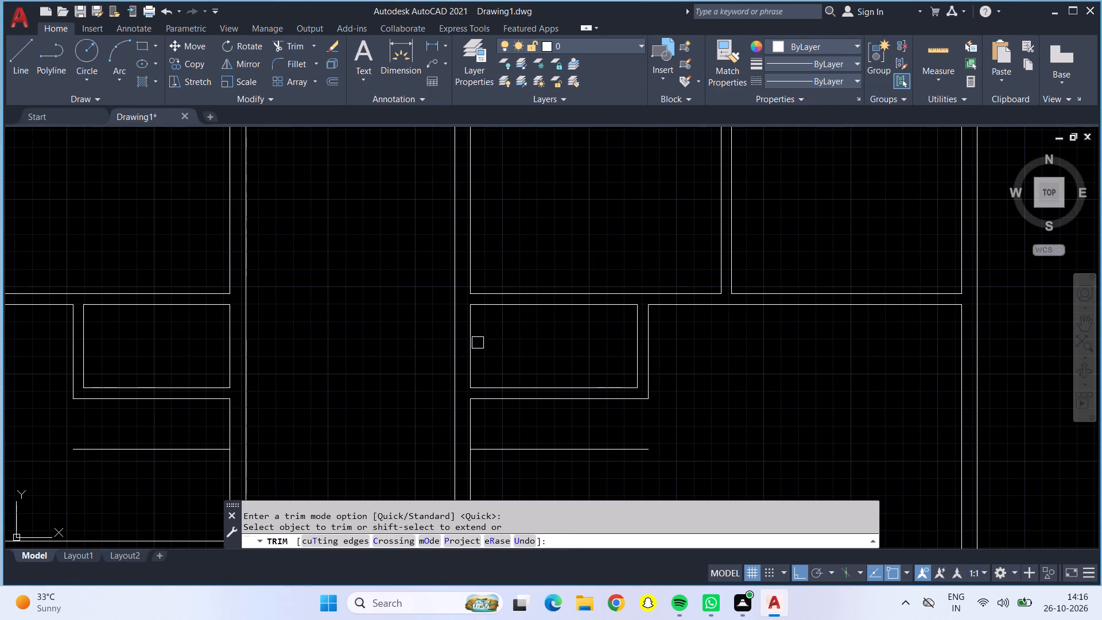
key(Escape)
Offset the small right room's passage-side vertical line 7' to the right inside that room.
key(o)
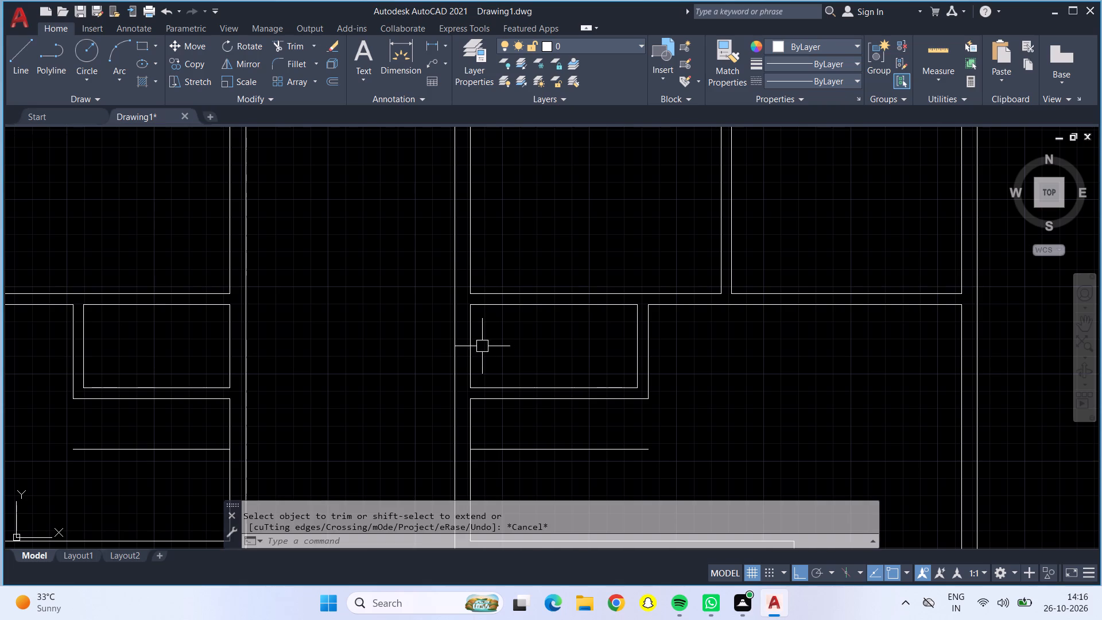
key(Return)
key(7)
key(shift+quotedbl)
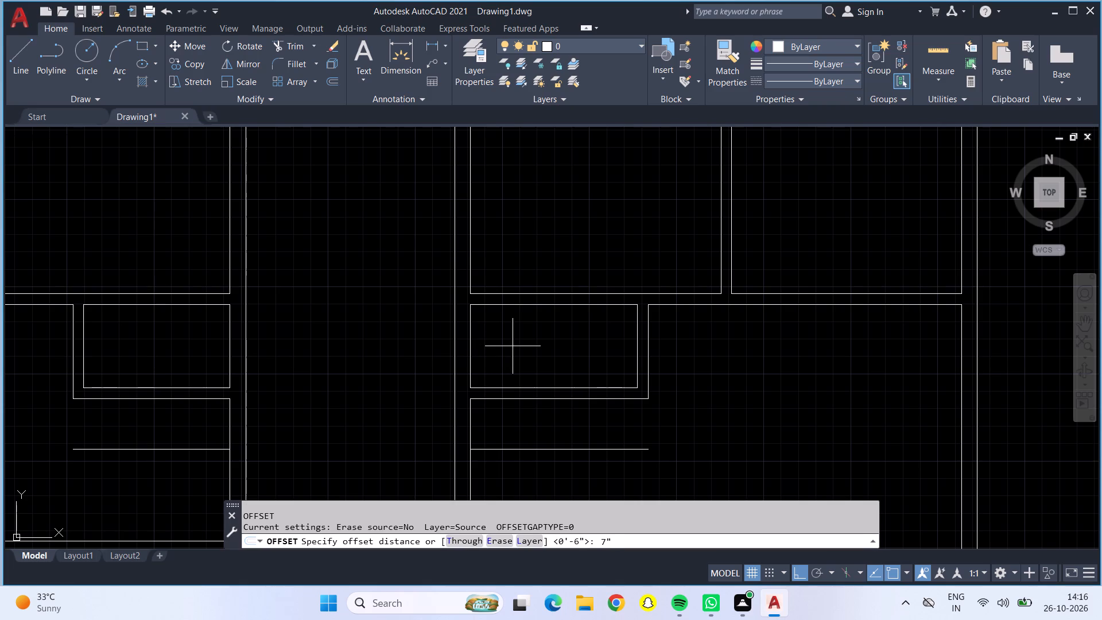
key(BackSpace)
key(apostrophe)
key(Return)
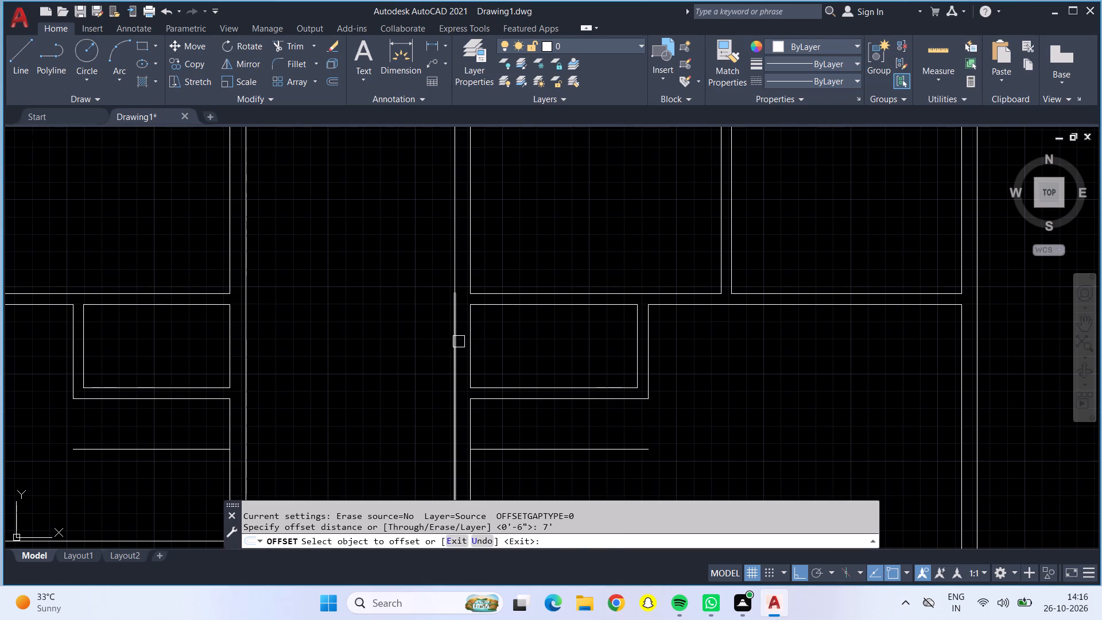
click(469, 342)
click(583, 344)
key(Escape)
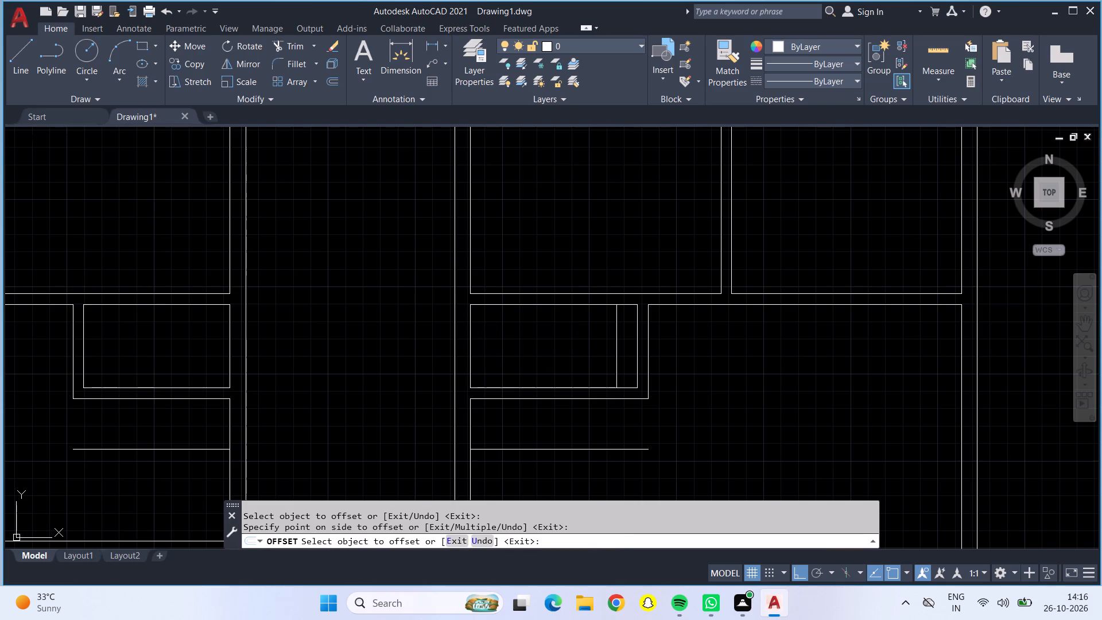
Offset the small right room's new 7' line 6" to the right as the relocated side wall's outer face.
key(o)
key(Return)
text(6")
key(Return)
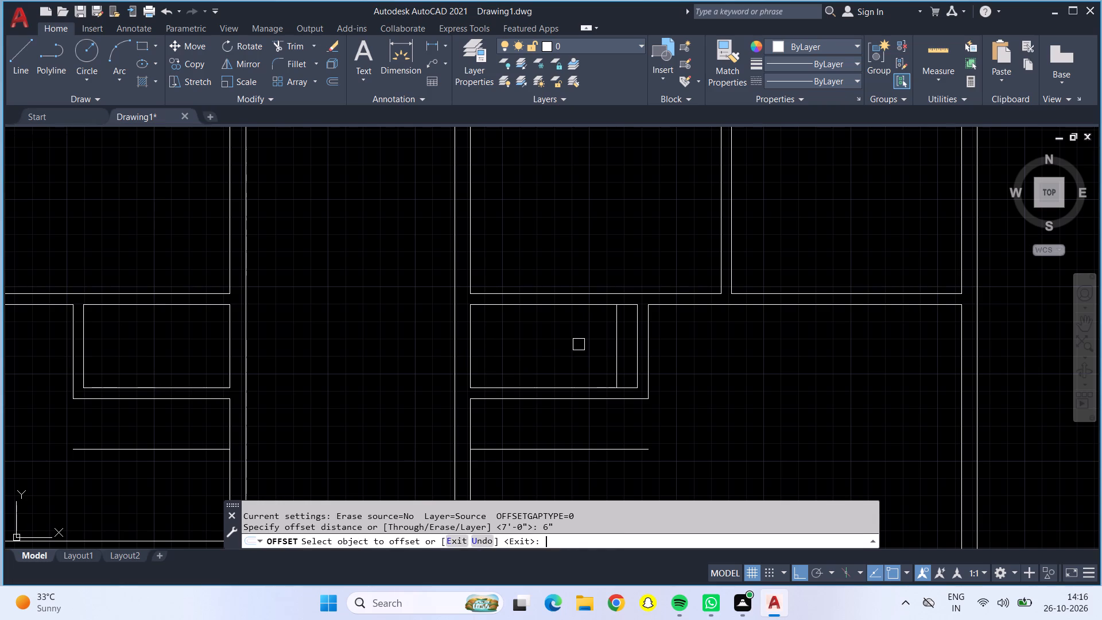
click(615, 357)
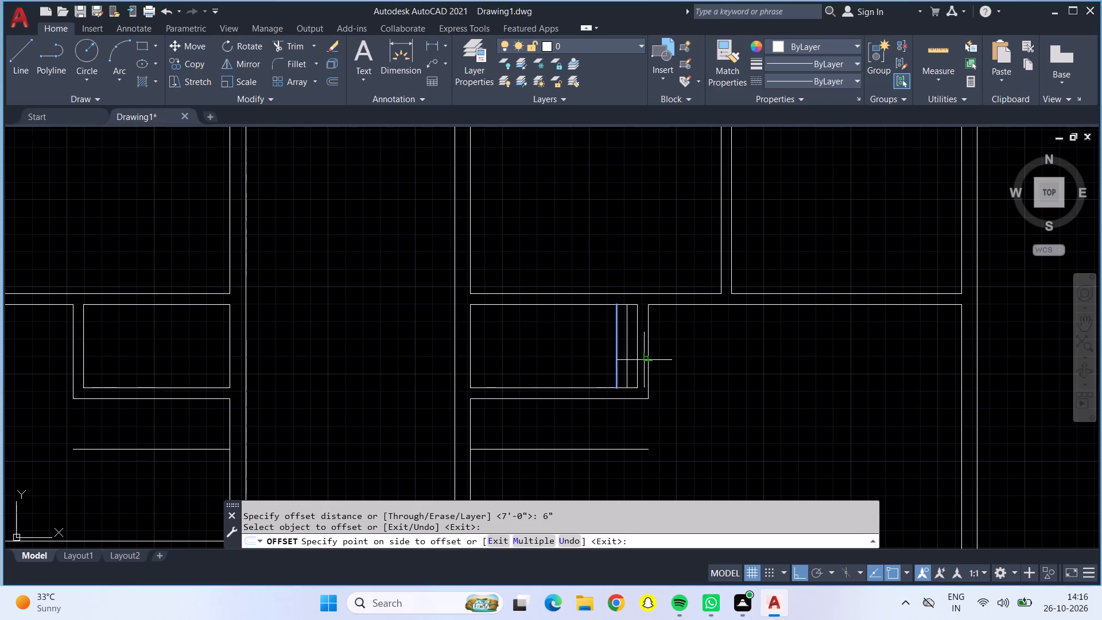
click(644, 360)
key(Escape)
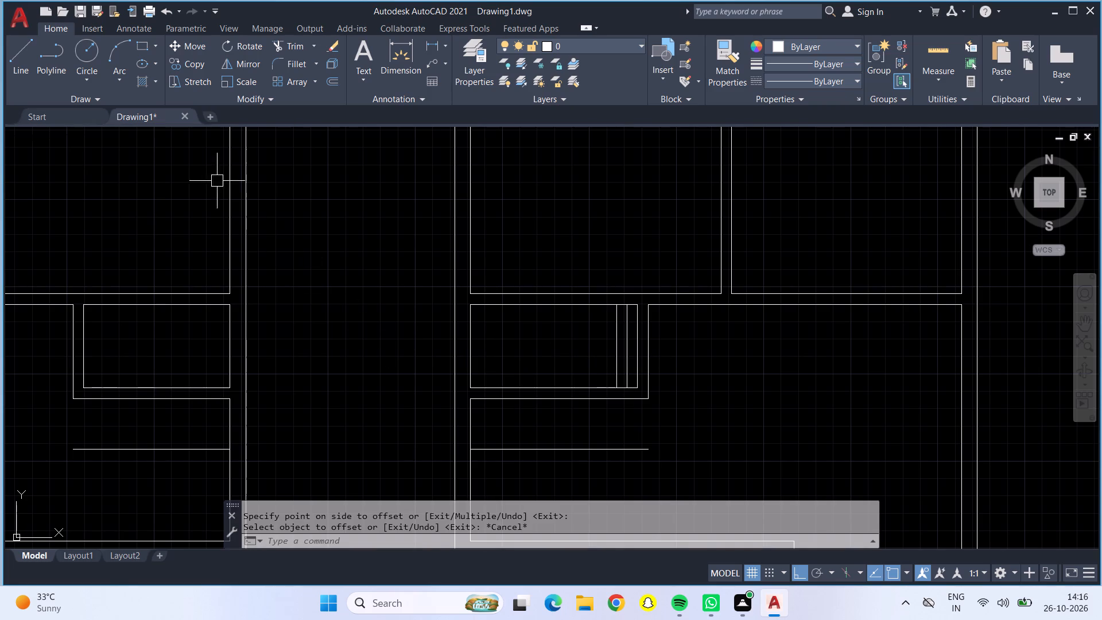
Draw a vertical guide line from the relocated wall's outer face down past the horizontal strip line below the small right room.
click(20, 72)
scroll(616, 390, up, 2)
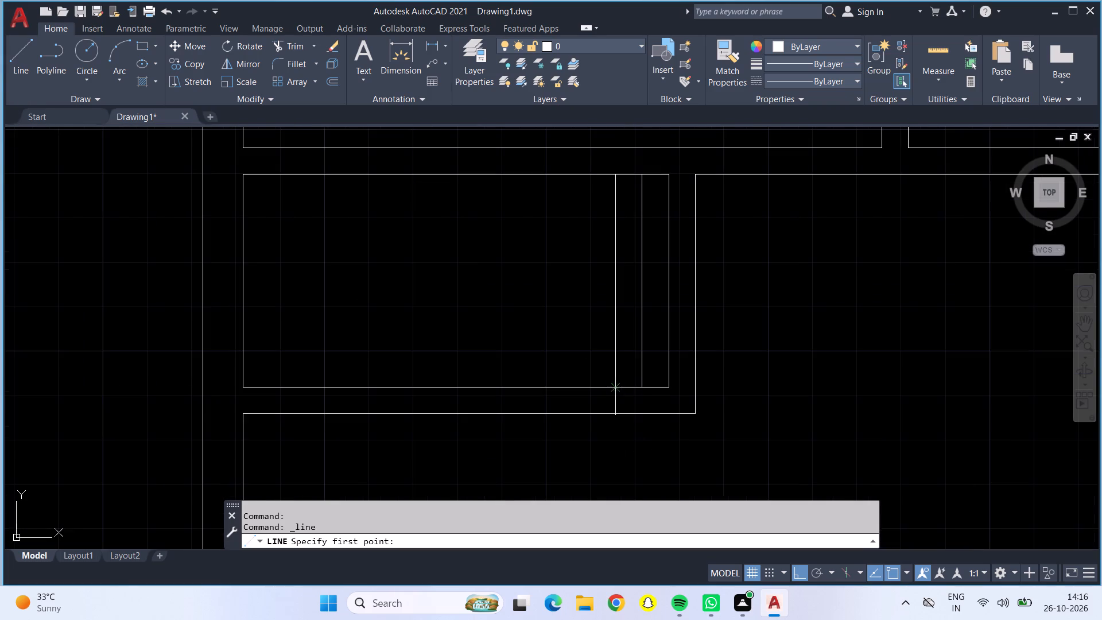
click(645, 385)
scroll(670, 471, down, 1)
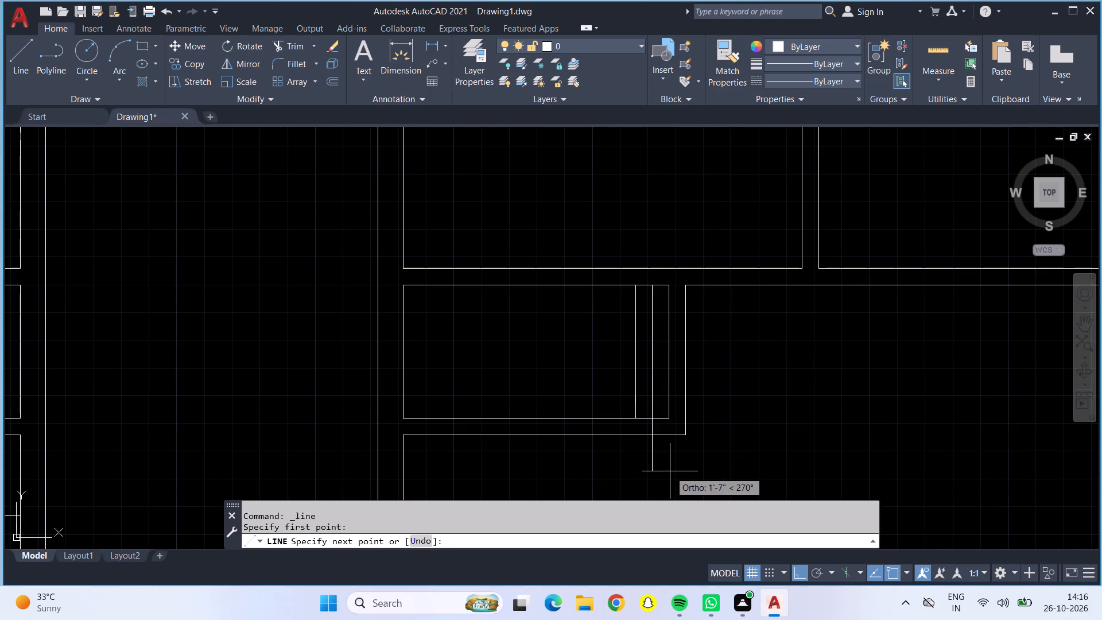
middle_drag(670, 471, 633, 316)
click(605, 401)
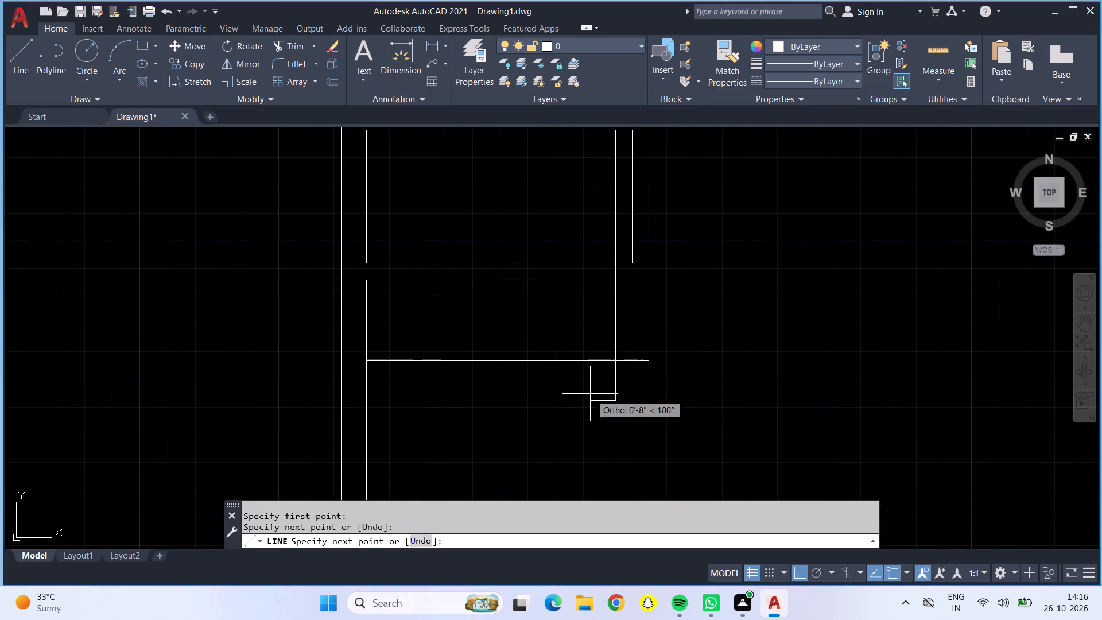
key(Escape)
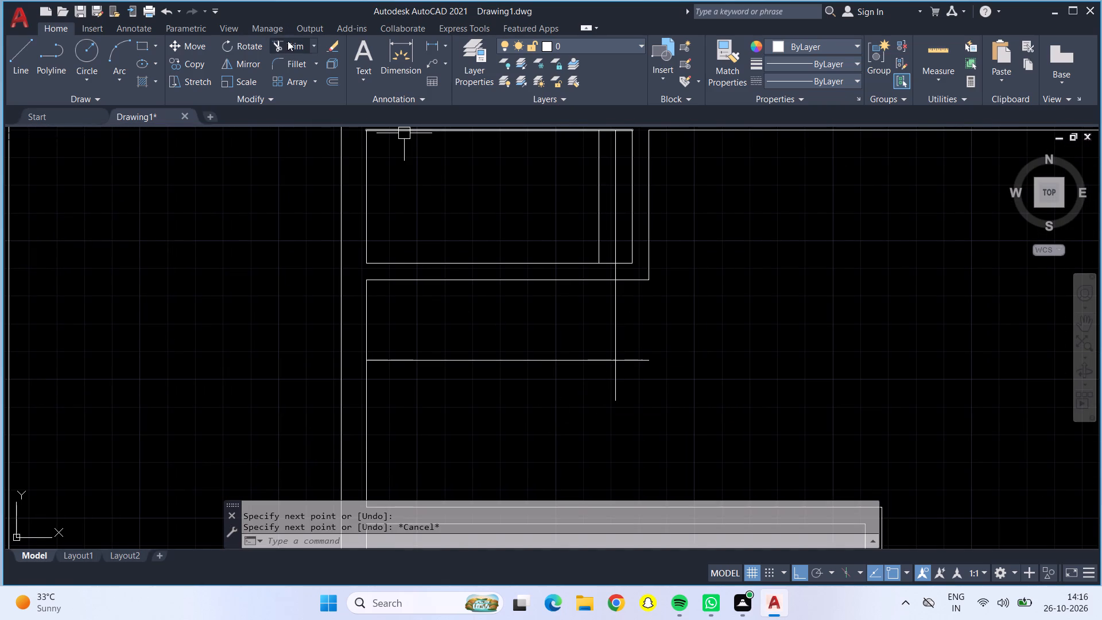
Trim away the small right room's old two-line side wall and the lower wall lines extending beyond the relocated outer face.
click(288, 41)
click(631, 211)
click(651, 210)
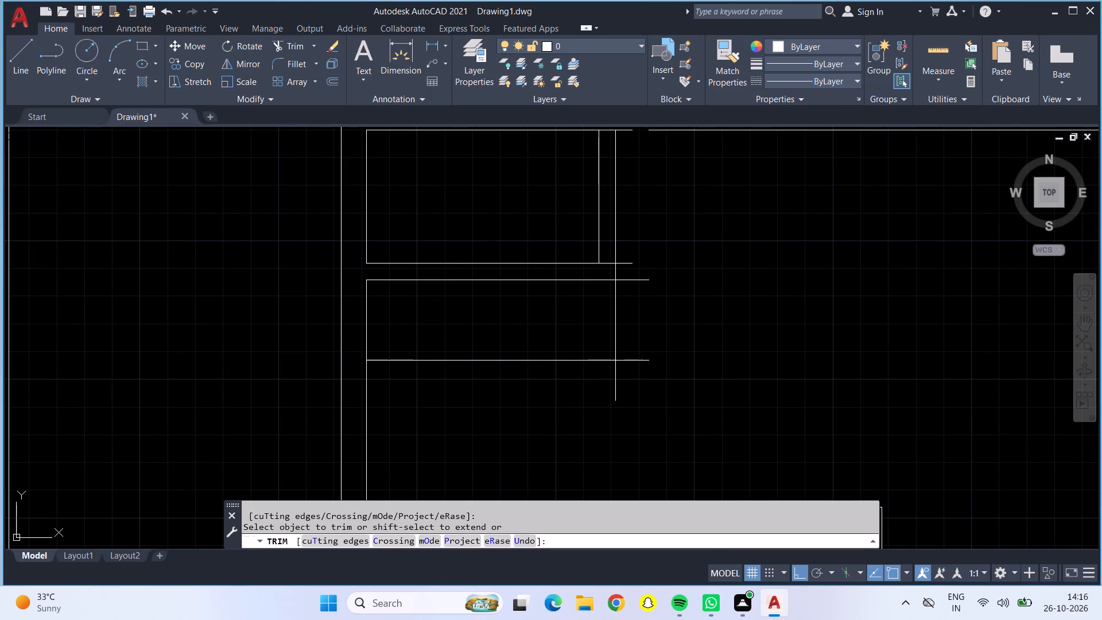
click(634, 259)
click(636, 278)
Trim the strip line's overhang to the vertical guide line, and trim away the guide below the small right room.
click(639, 360)
click(619, 370)
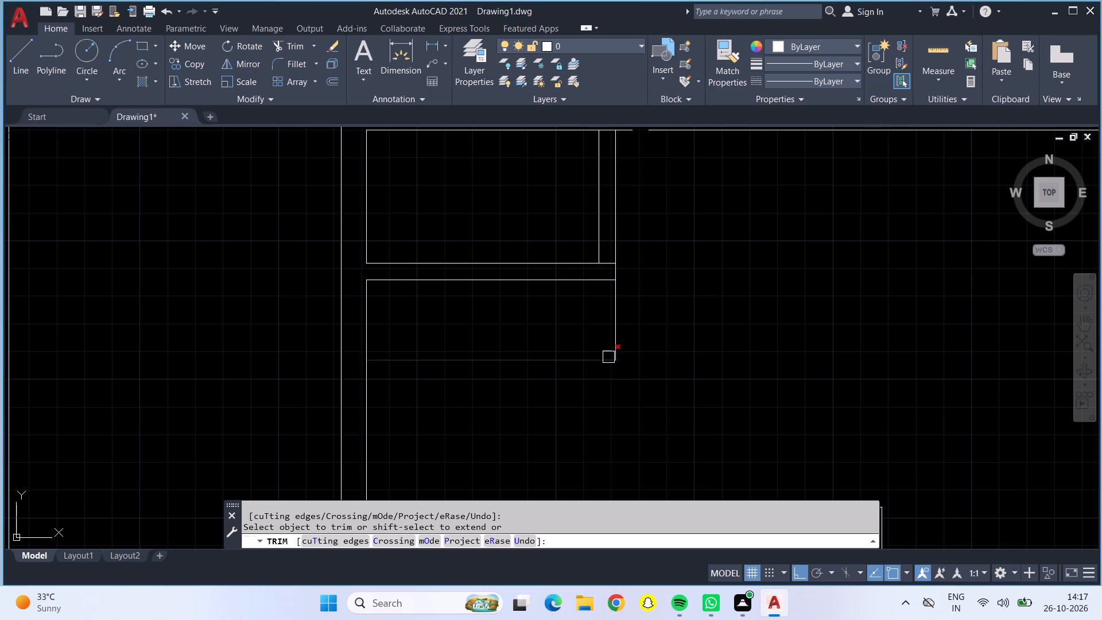
click(611, 323)
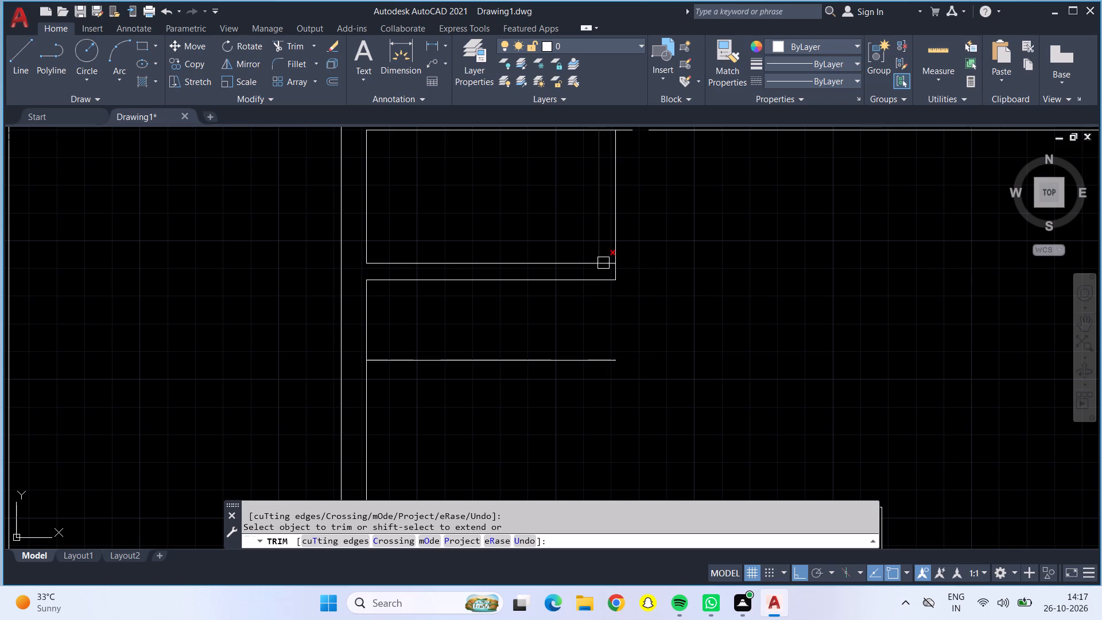
Trim the short horizontal piece between the relocated wall's two faces at the small right room's lower corner.
click(611, 263)
scroll(601, 261, up, 4)
key(ctrl+z)
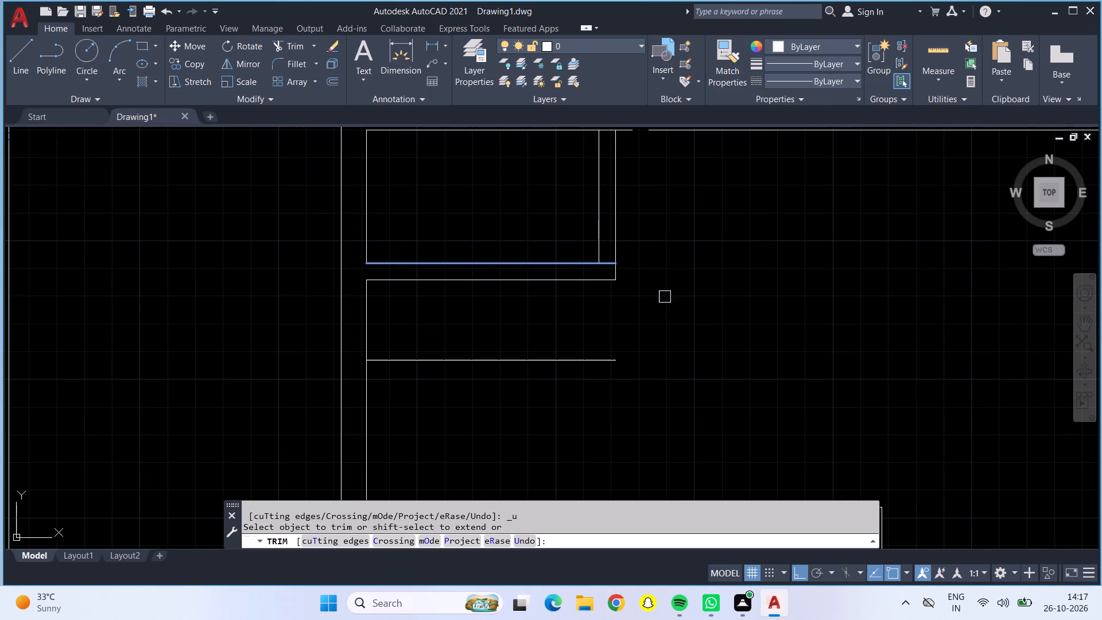
scroll(602, 263, up, 4)
click(612, 264)
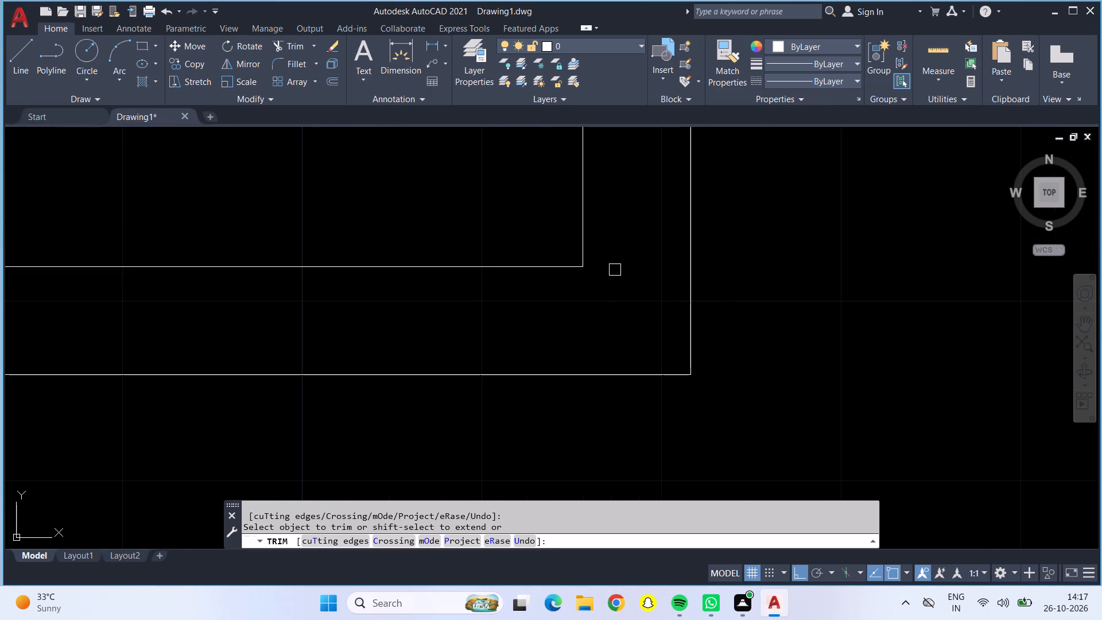
scroll(616, 273, down, 3)
scroll(740, 233, down, 1)
middle_drag(740, 232, 672, 429)
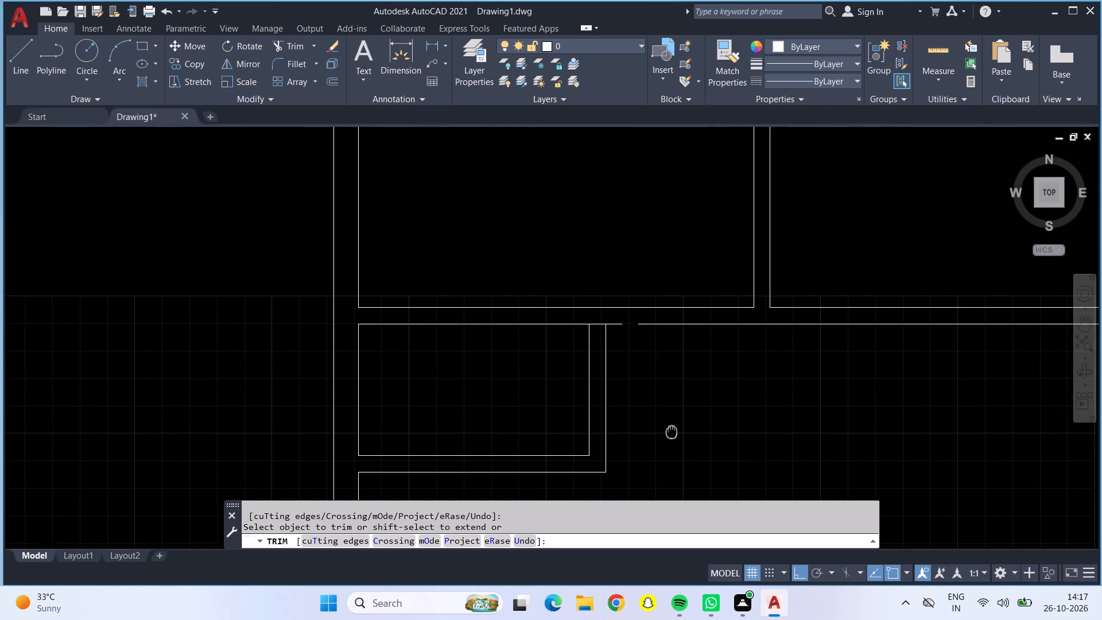
key(Escape)
Draw a horizontal line closing the gap where the small right room's old side wall met the wall above.
click(33, 58)
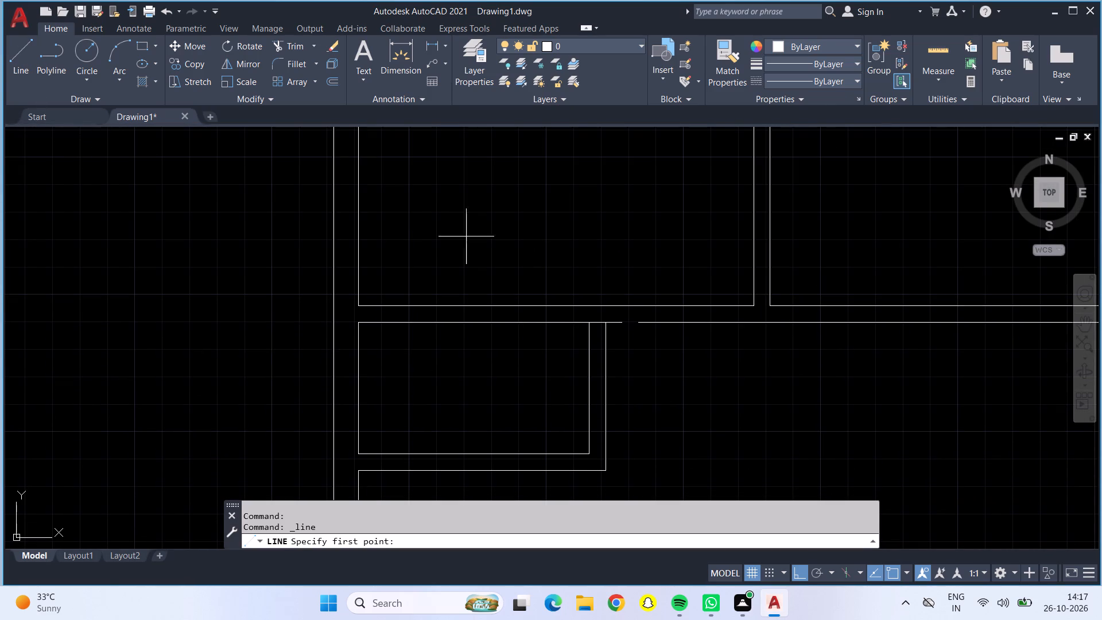
click(621, 320)
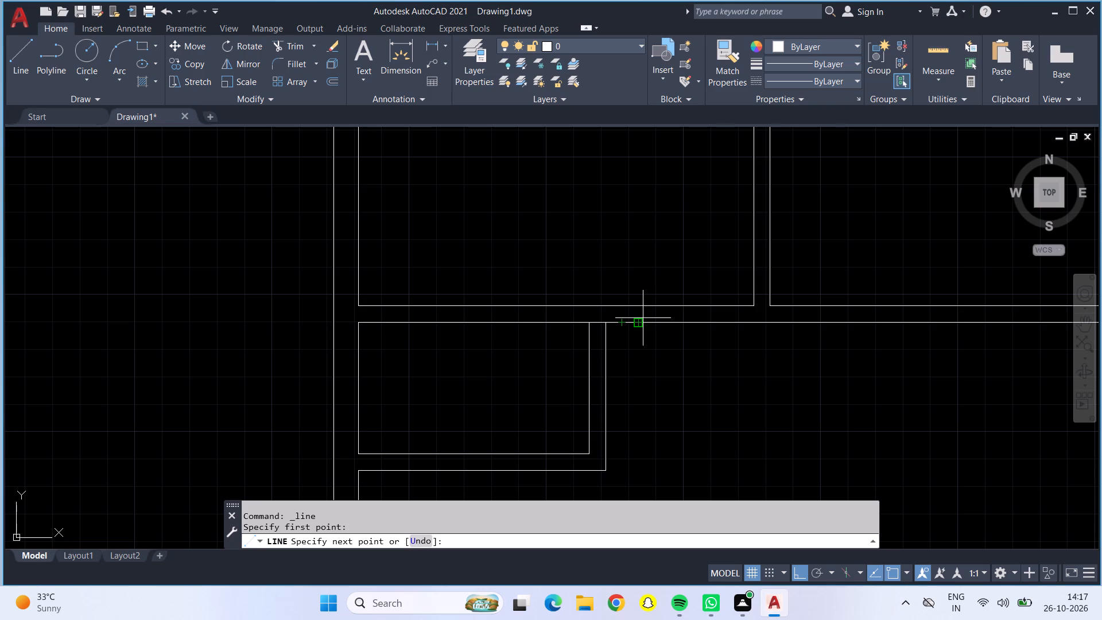
click(642, 319)
key(Escape)
scroll(627, 316, down, 3)
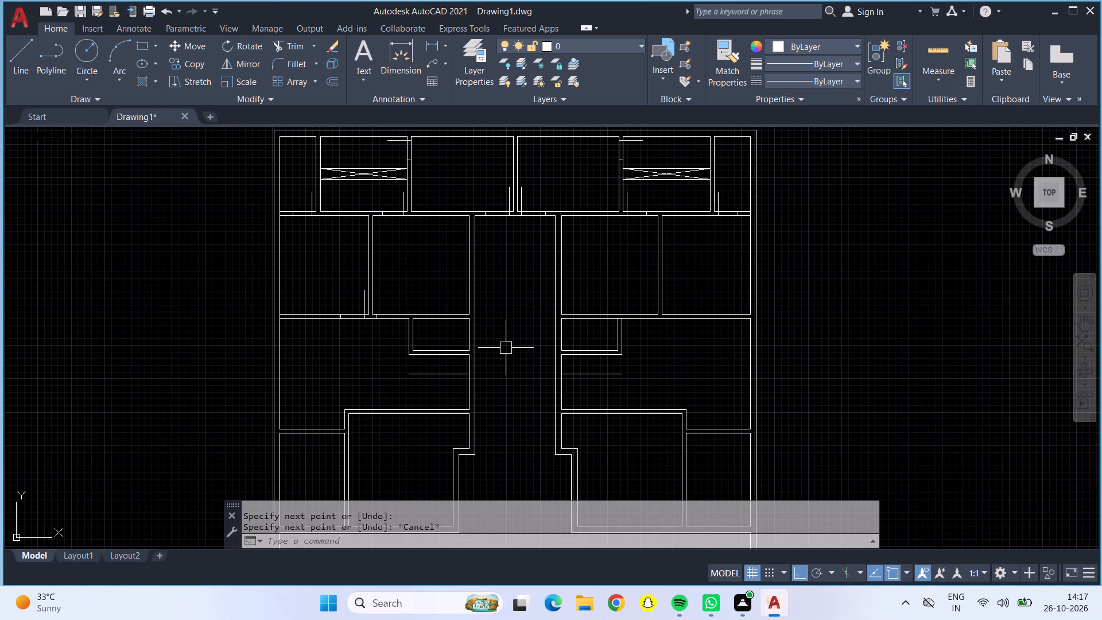
From the lower corner left of the right-hand middle partition, draw a 6" line leftward and a door jamb across the wall.
middle_drag(527, 351, 565, 318)
click(25, 65)
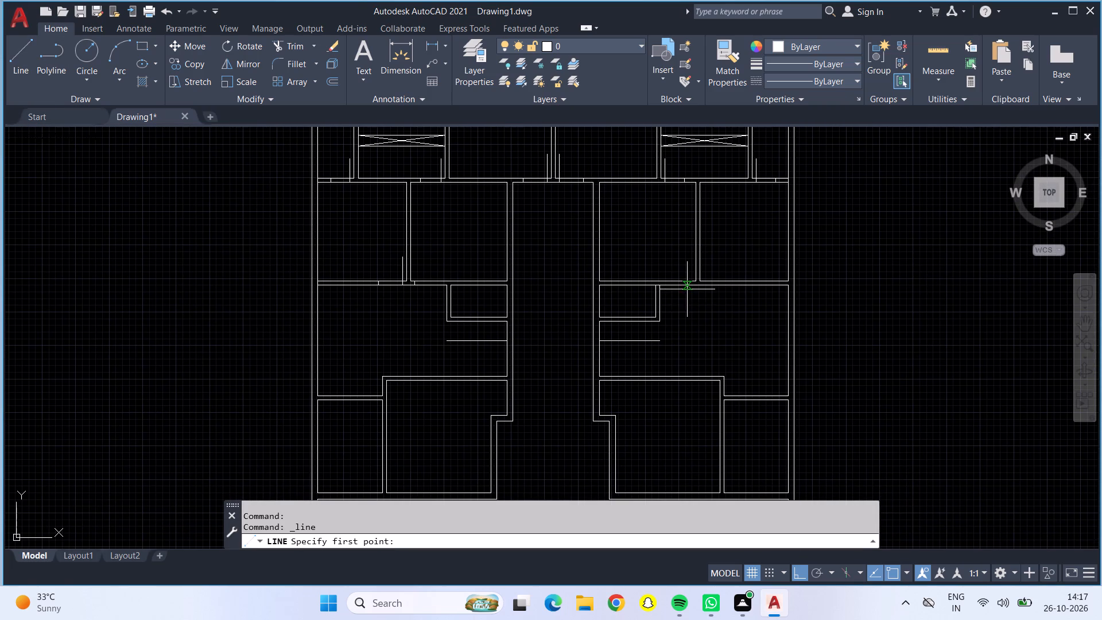
scroll(687, 289, up, 4)
scroll(733, 242, up, 3)
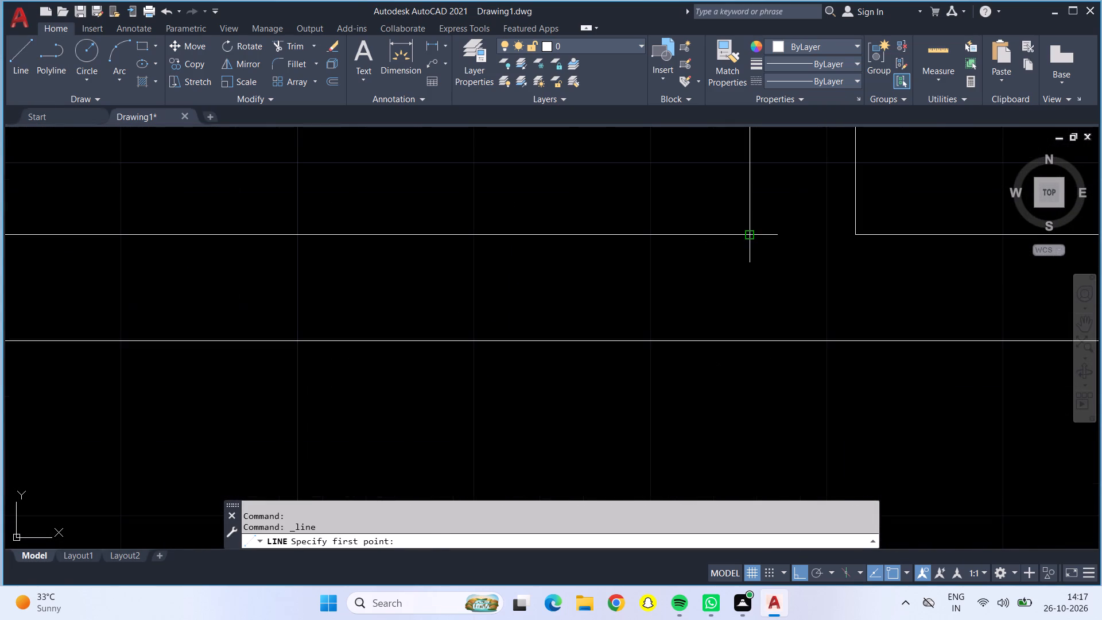
click(747, 231)
text(6")
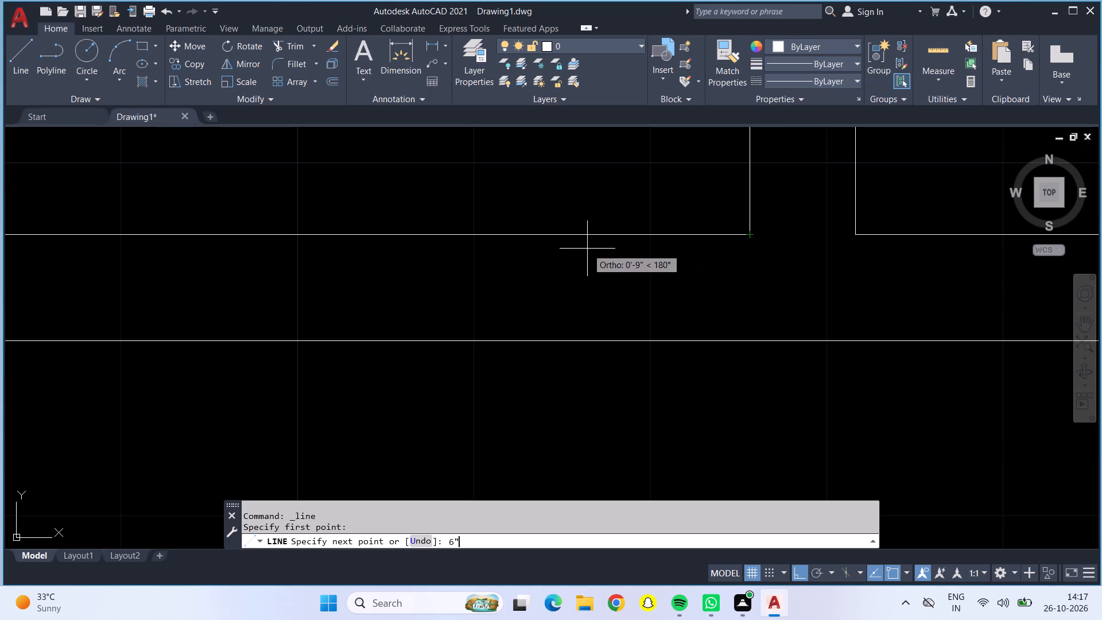
key(Return)
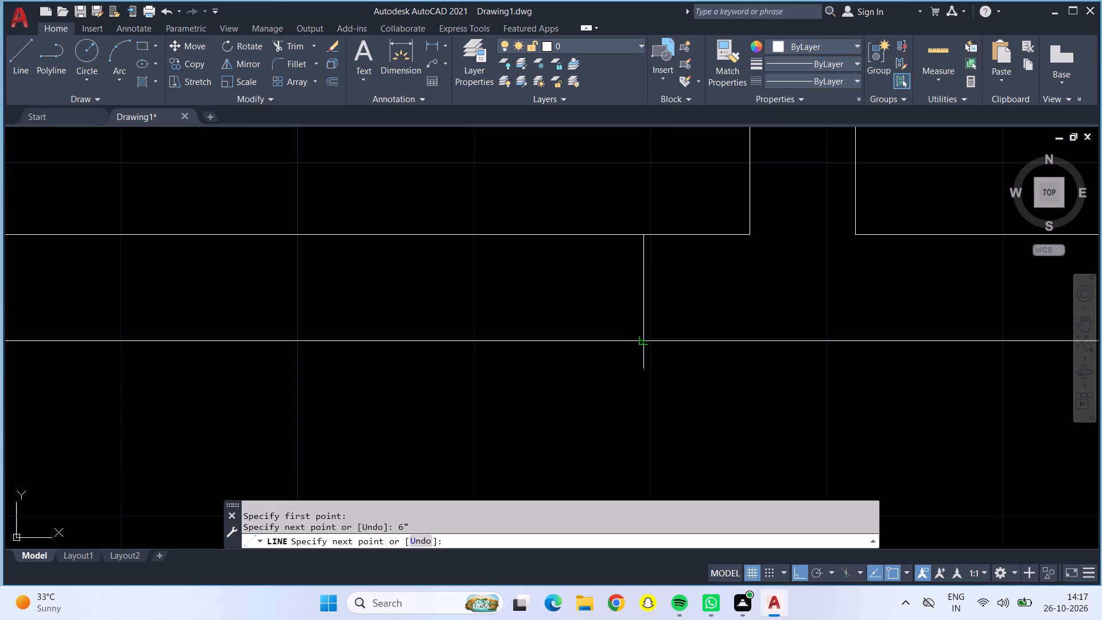
click(646, 344)
Complete that doorway with a 3' opening line, a second jamb, a closing line, and a 3' door leaf drawn upward.
scroll(369, 305, down, 3)
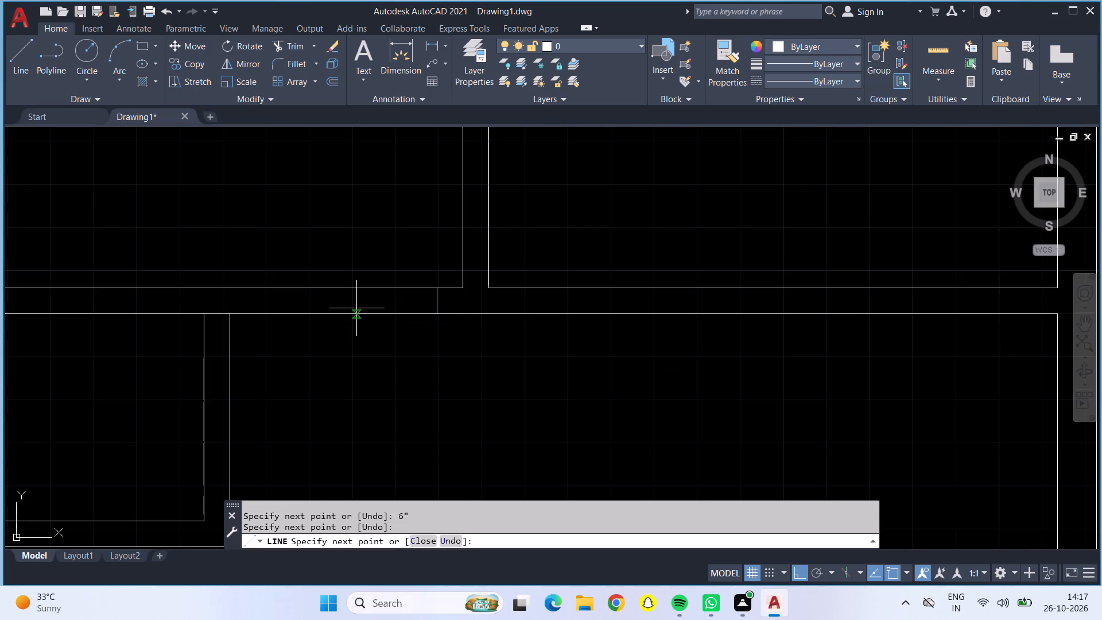
text(3')
key(Return)
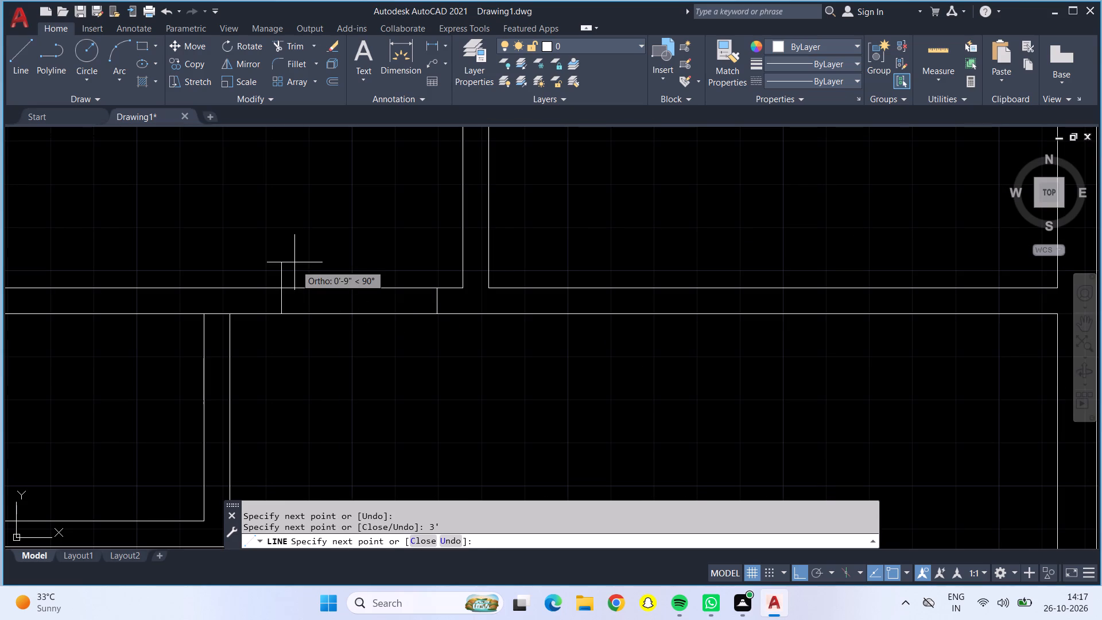
click(285, 287)
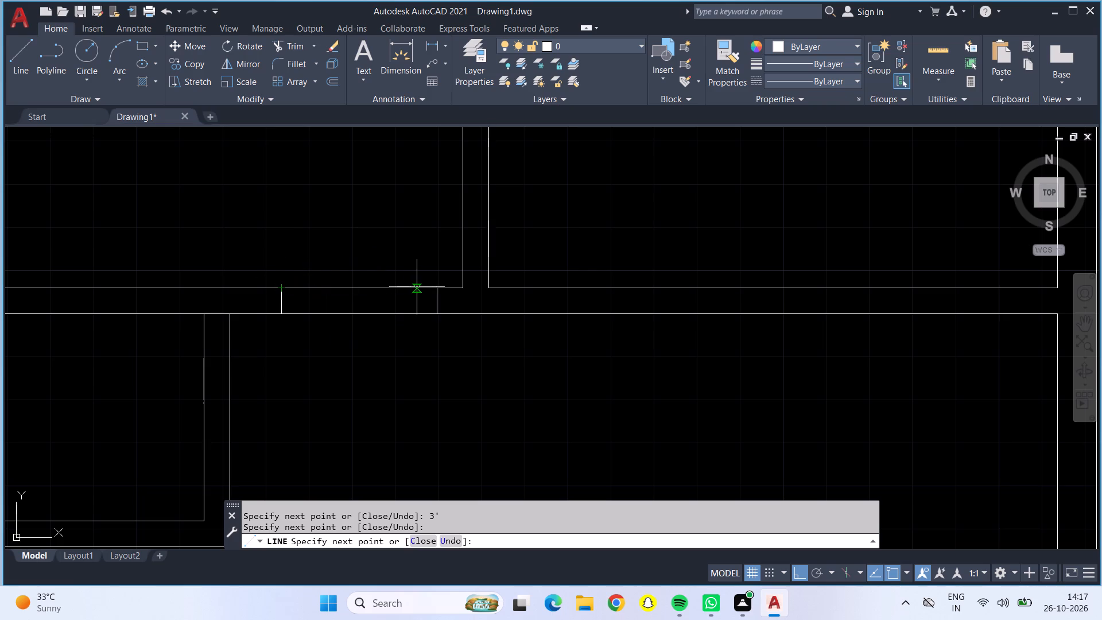
click(436, 288)
scroll(433, 201, down, 1)
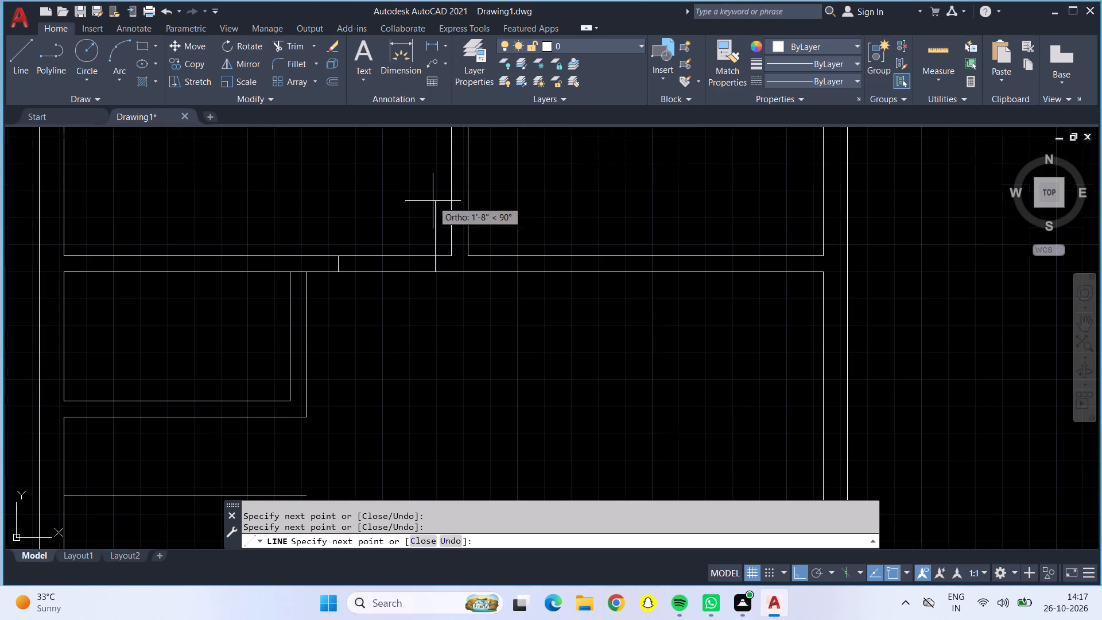
text(3')
key(Return)
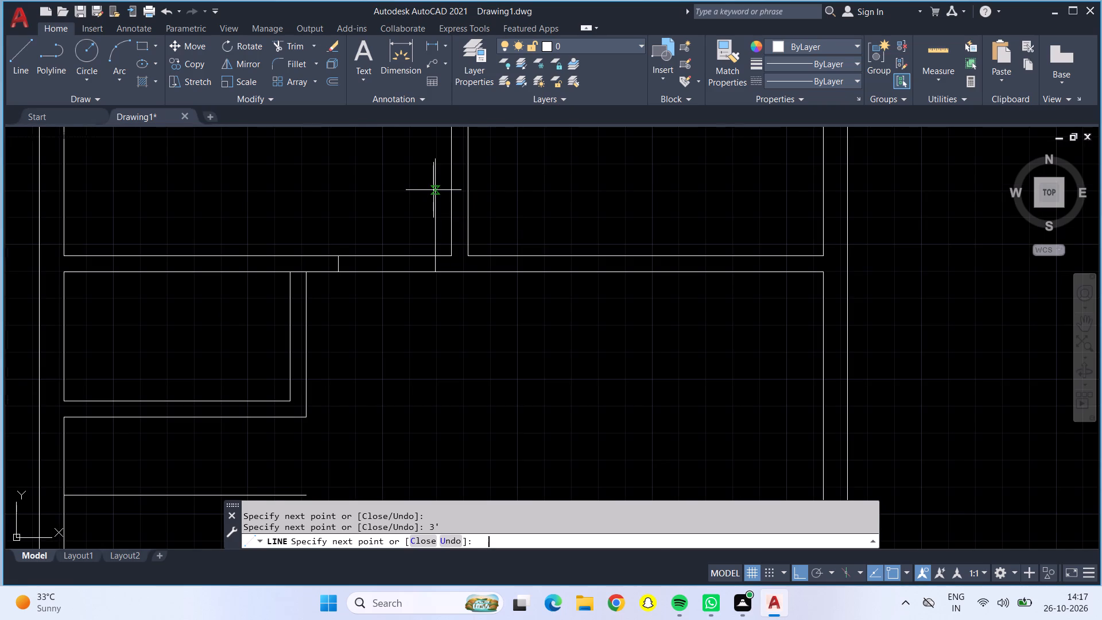
key(Return)
Draw a 3' doorway from the existing jamb right of the left-hand middle partition, with a second jamb and a 3' leaf upward.
scroll(417, 192, down, 2)
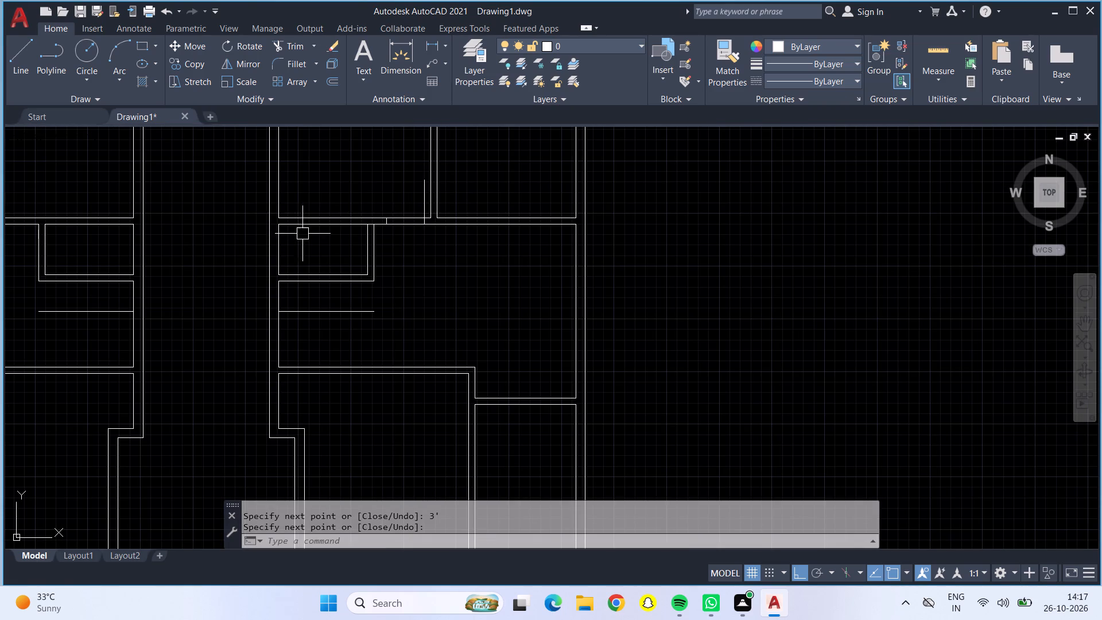
middle_drag(305, 240, 731, 329)
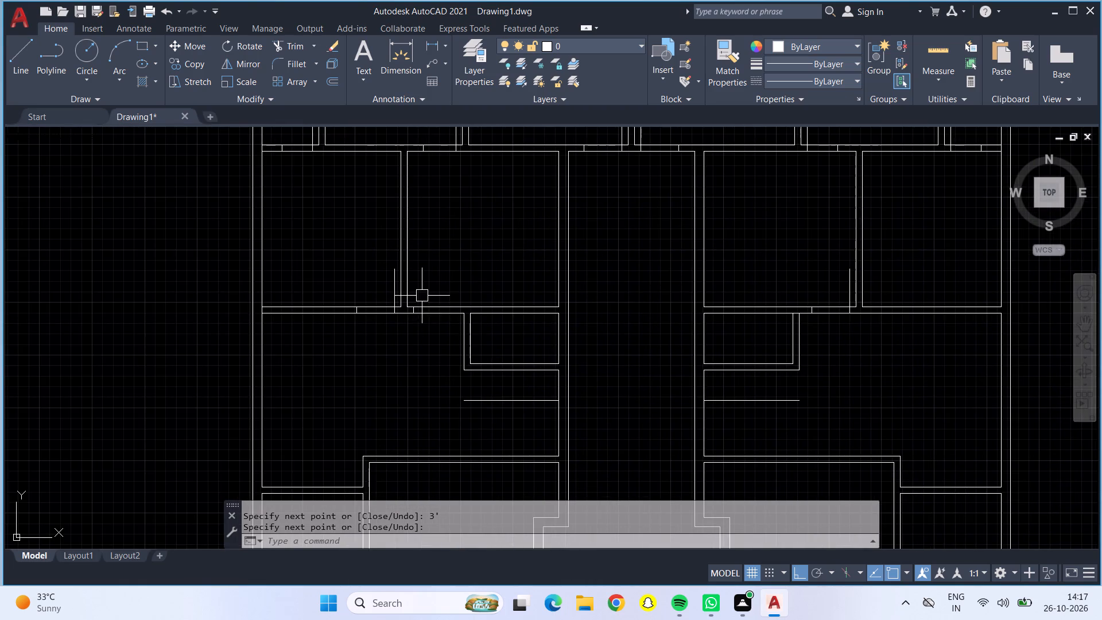
scroll(422, 296, up, 4)
middle_drag(422, 300, 405, 238)
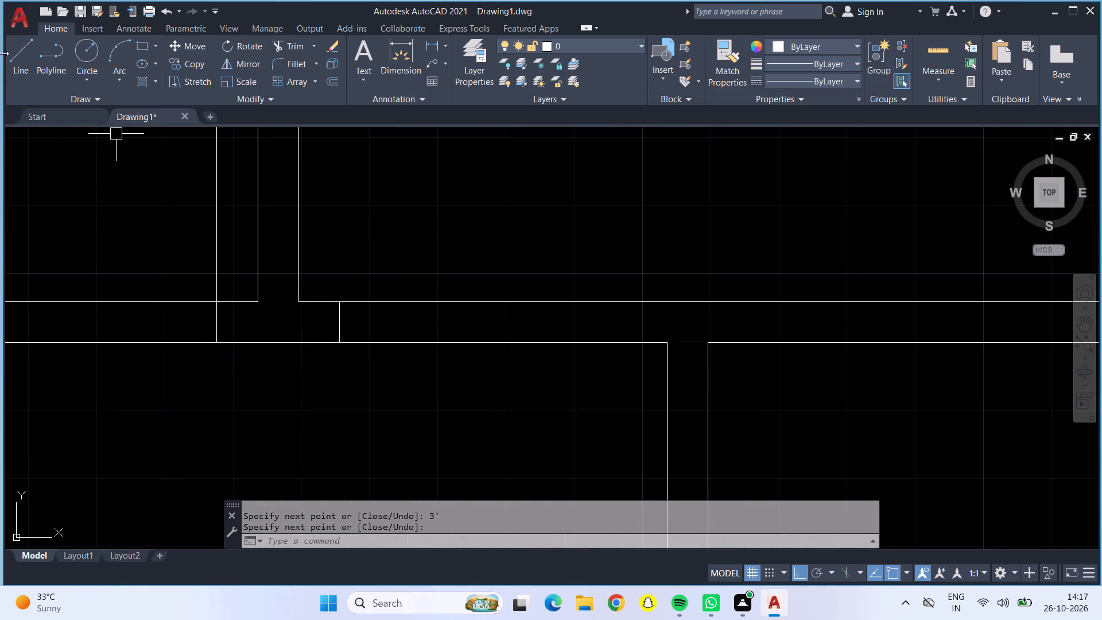
click(12, 59)
click(338, 343)
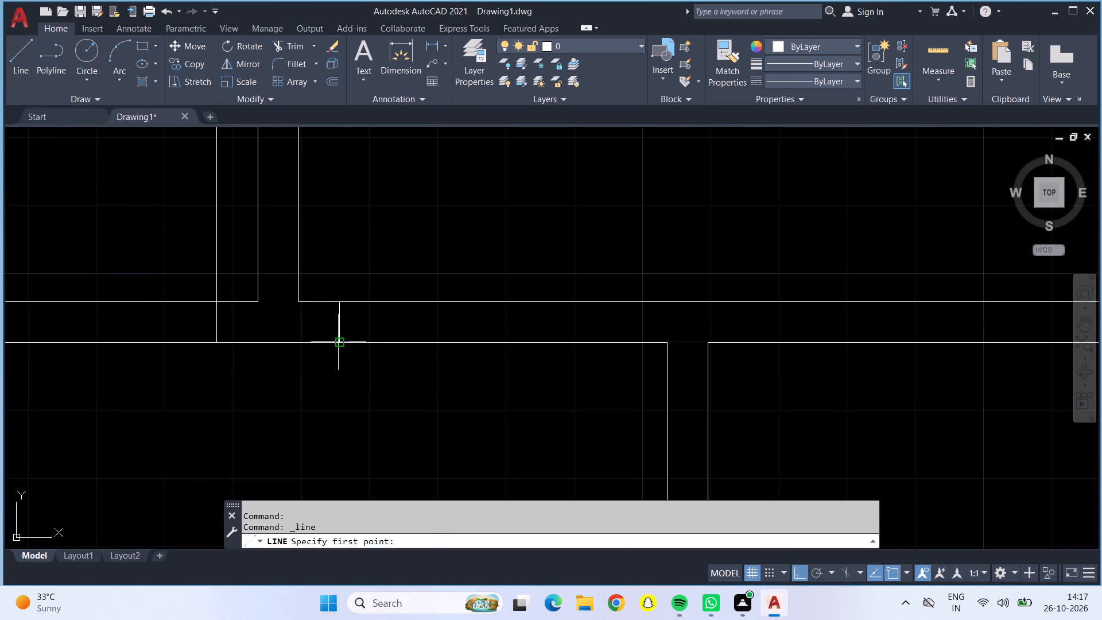
text(3')
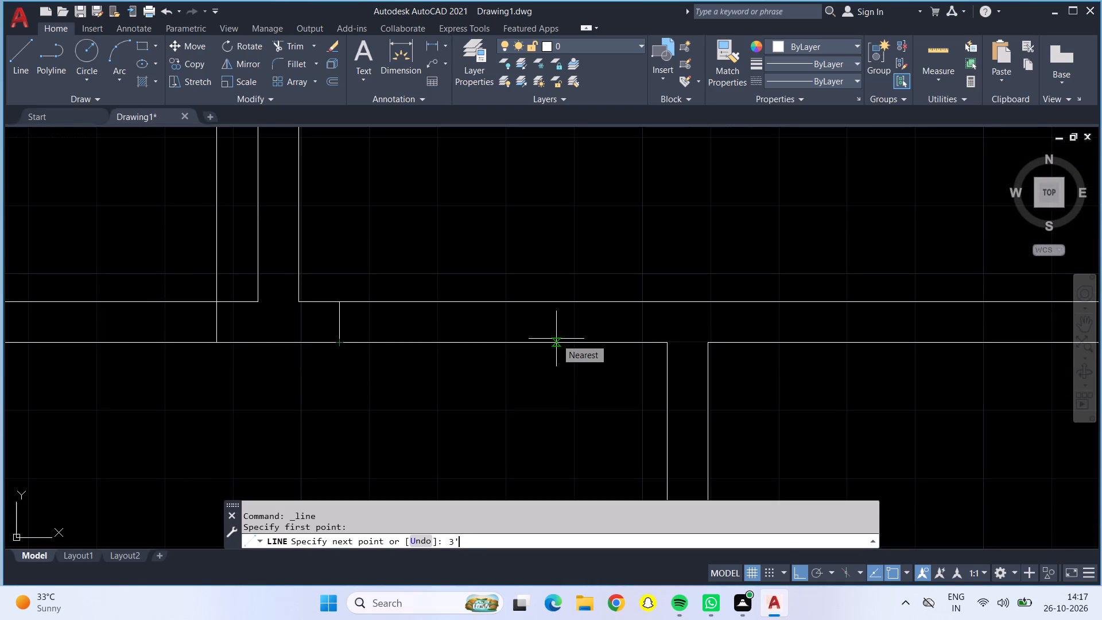
key(Return)
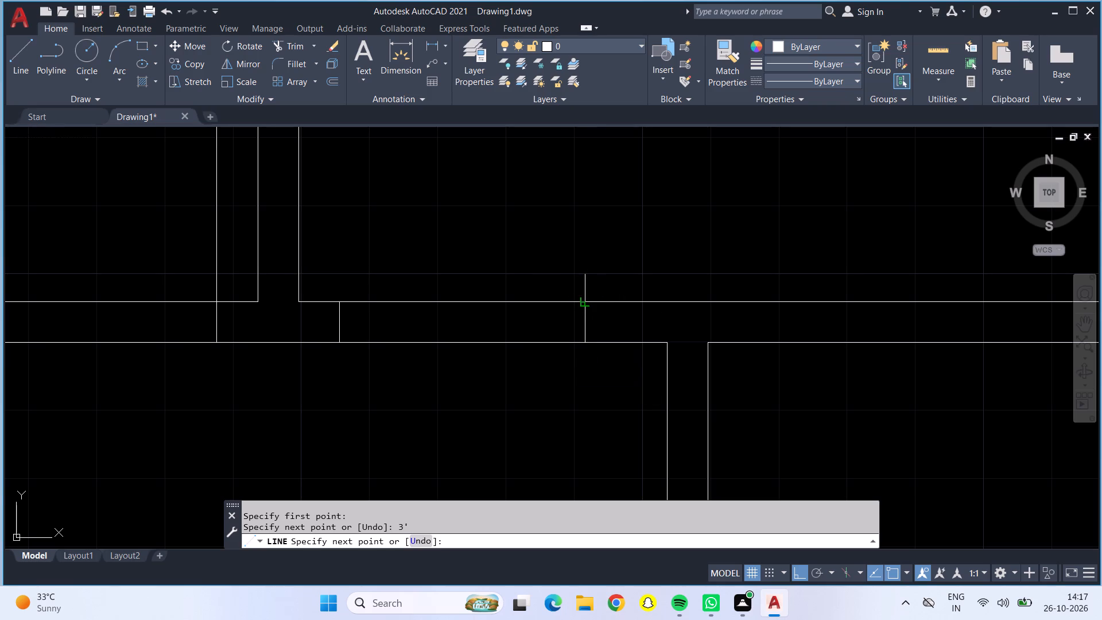
click(585, 300)
click(336, 301)
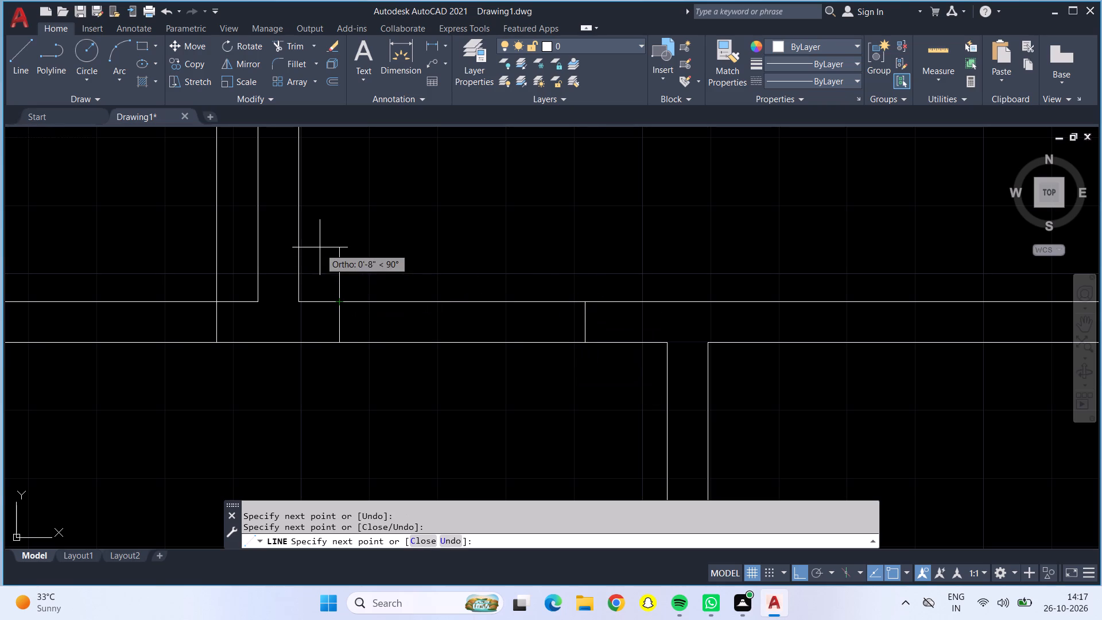
key(3)
key(apostrophe)
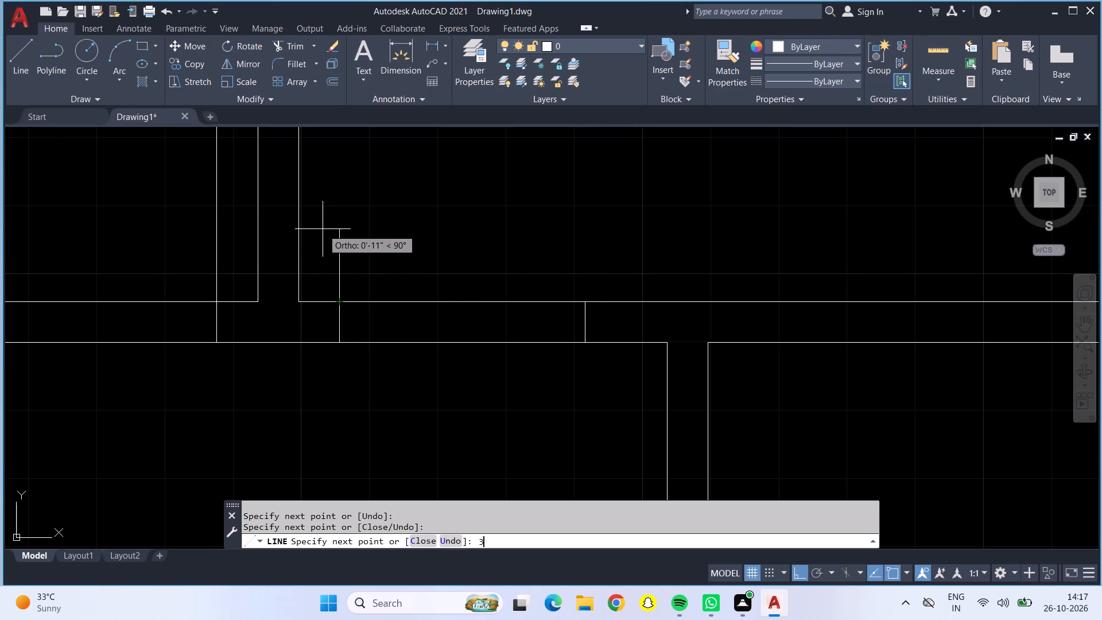
key(Return)
key(Return)
scroll(340, 218, down, 3)
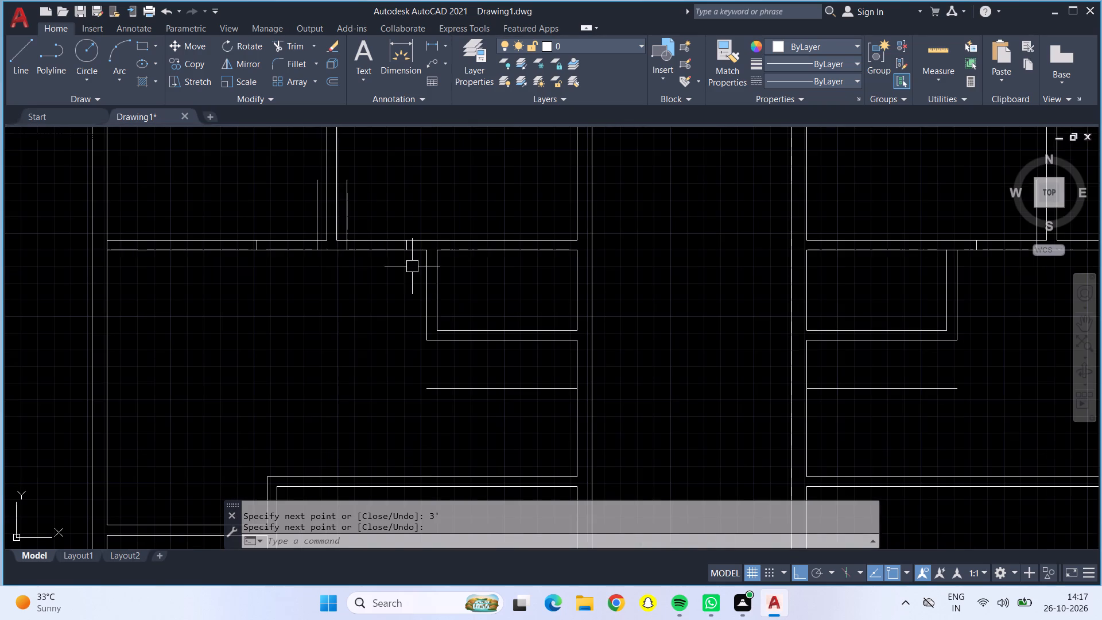
From the small left room's inner lower-left corner, draw a 6" line upward, a jamb across its side wall, and a 2'5" opening line.
middle_drag(331, 366, 289, 424)
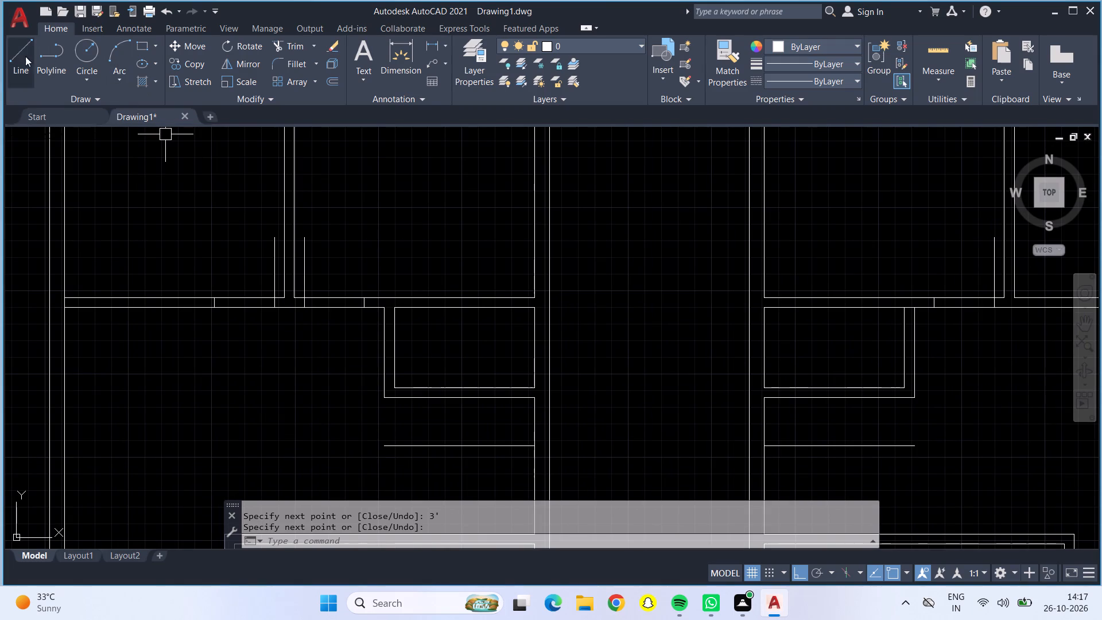
click(17, 51)
scroll(398, 382, up, 3)
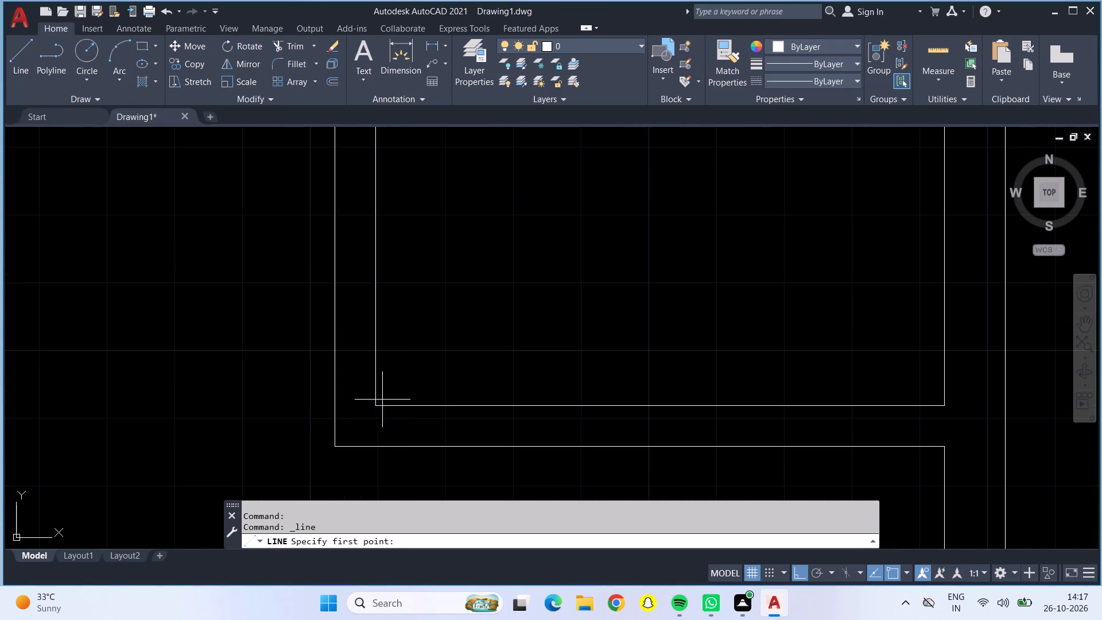
click(373, 406)
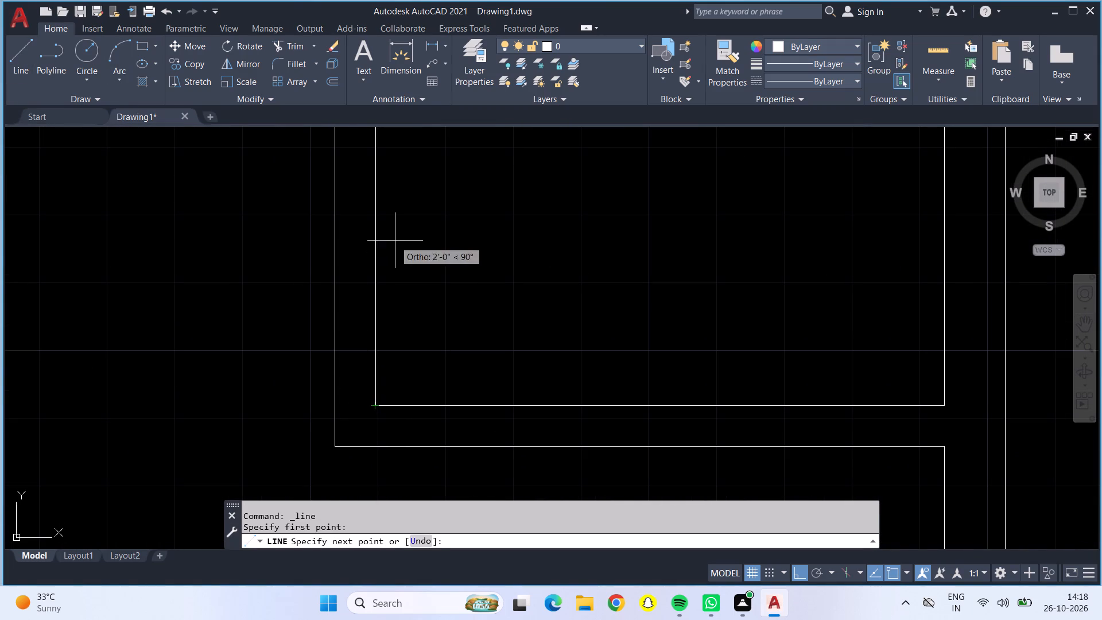
text(6")
key(Return)
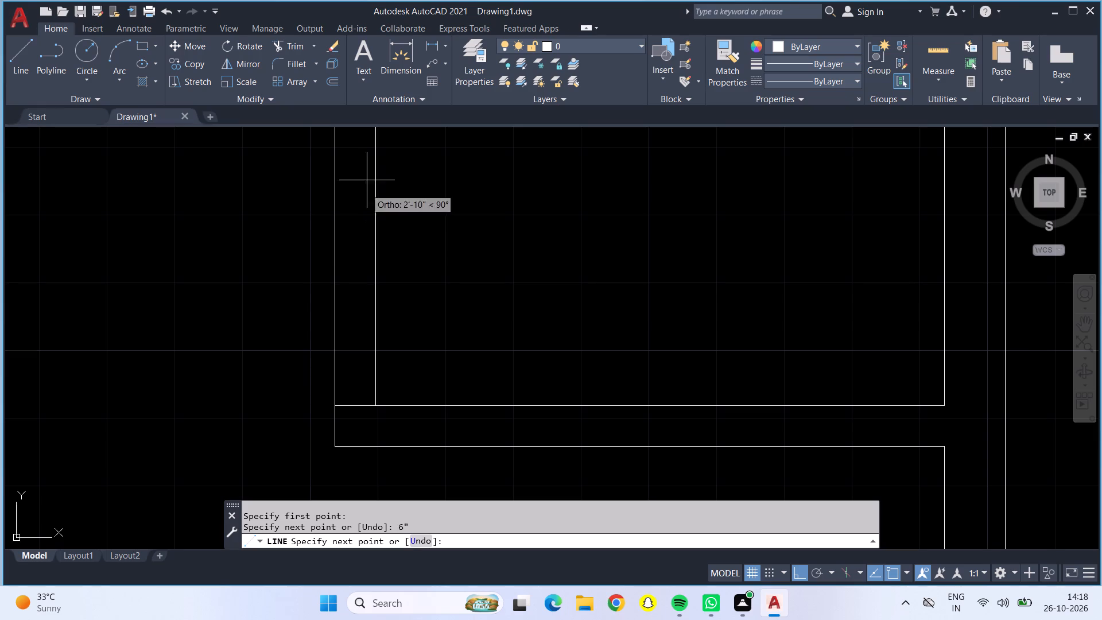
key(ctrl+z)
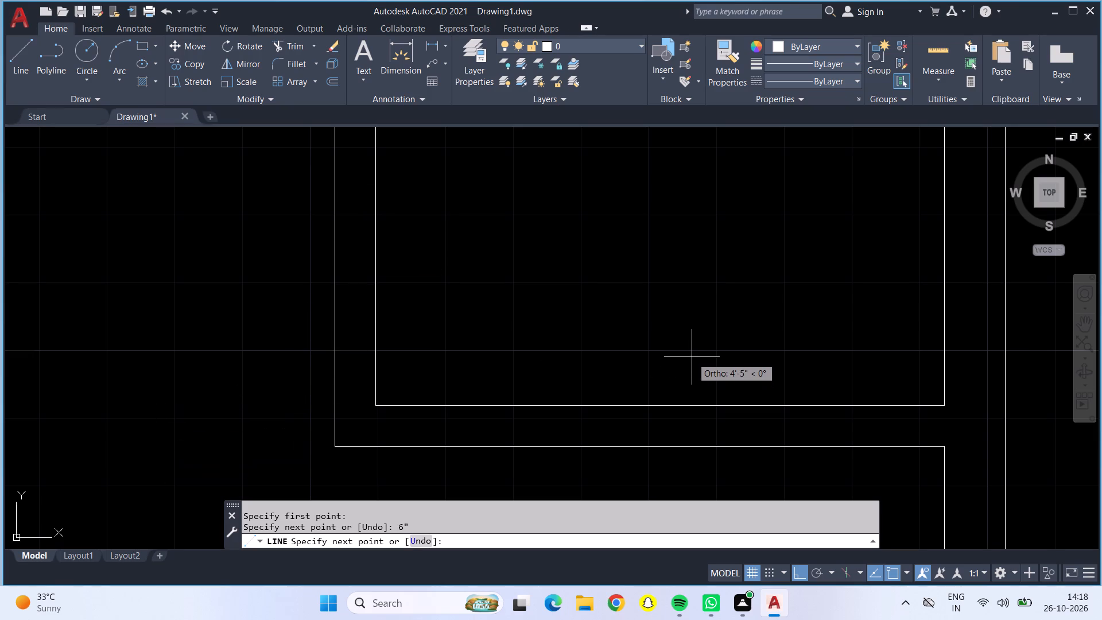
click(375, 407)
text(6")
key(Return)
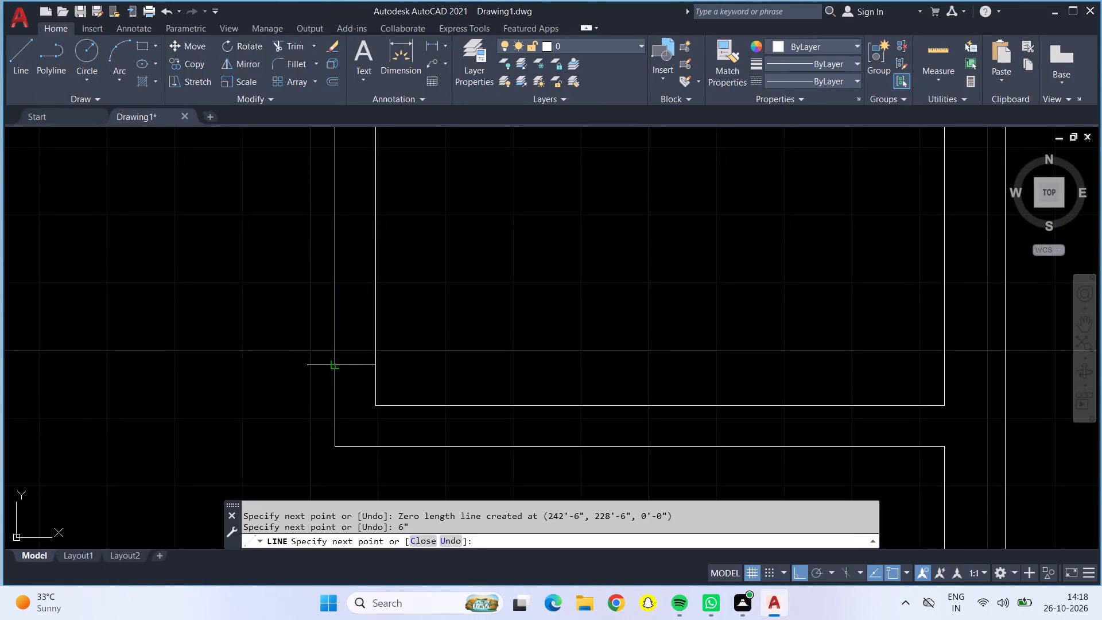
click(331, 365)
text(2'5")
key(Return)
key(Return)
scroll(354, 265, down, 3)
From that jamb's outer end, draw a 2'5" opening line upward, a second jamb, a closing line, and a 2'5" door leaf into the room.
click(9, 60)
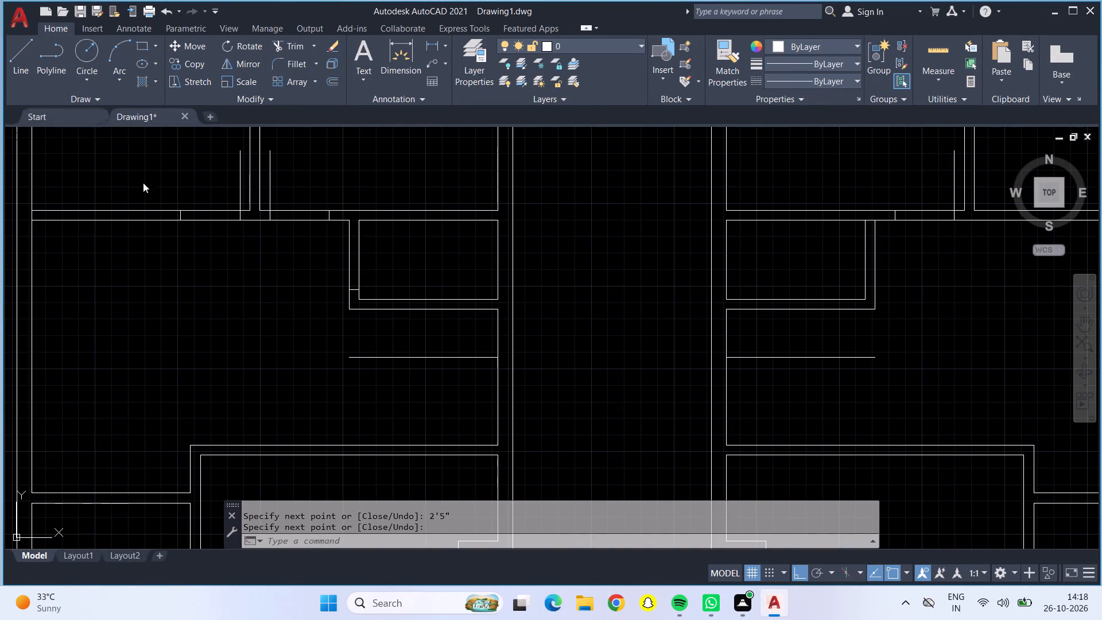
scroll(347, 285, up, 1)
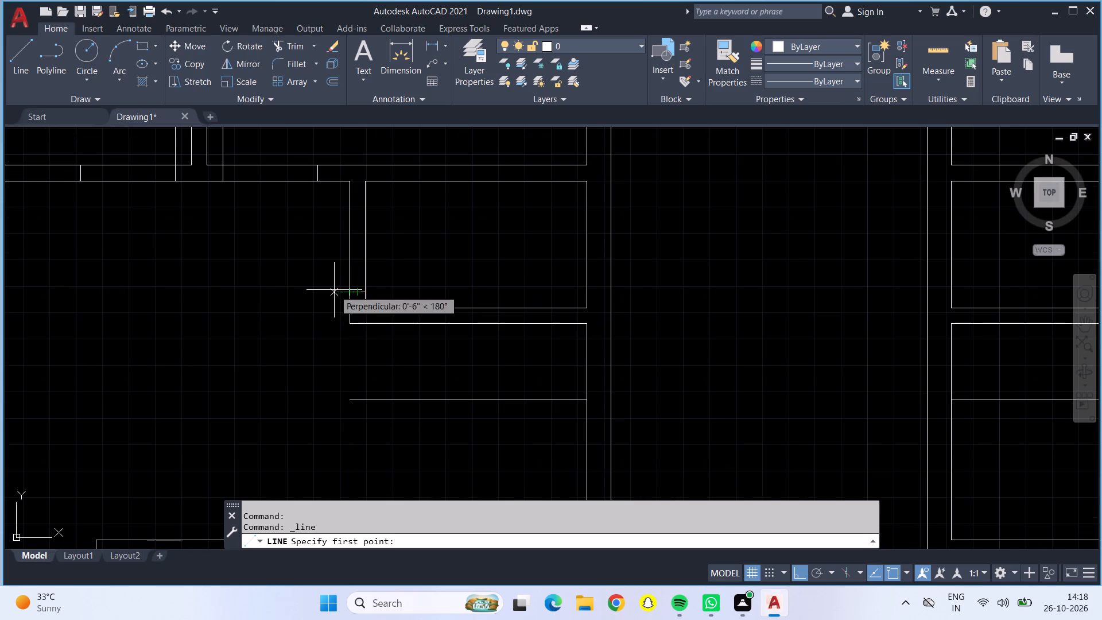
click(344, 294)
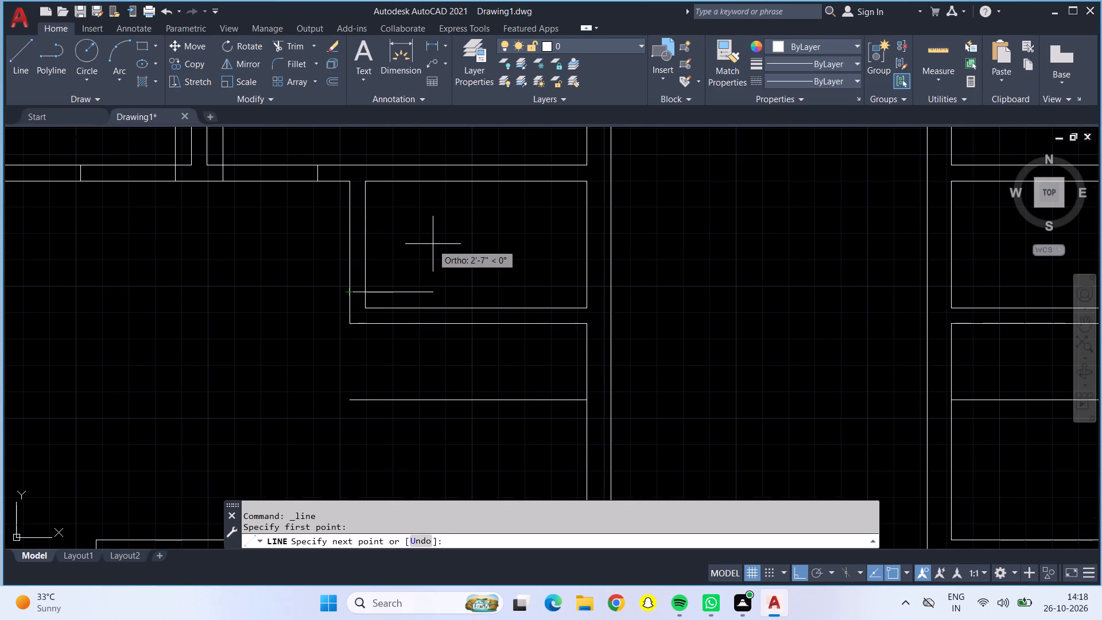
text(2'65)
text("')
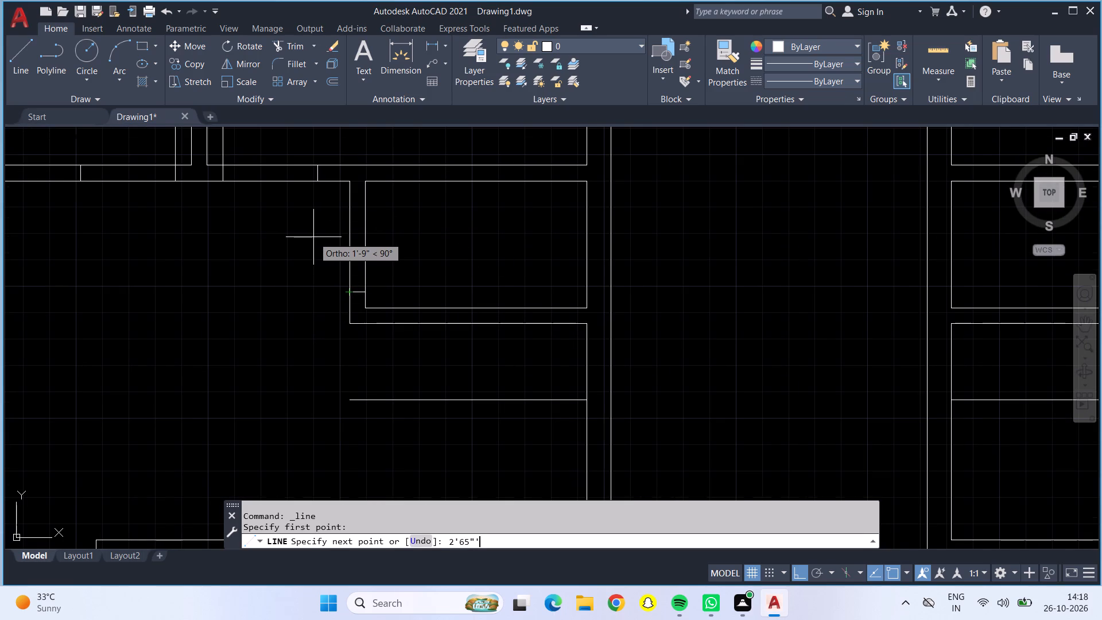
key(BackSpace)
key(BackSpace)
key(BackSpace)
key(BackSpace)
text(5")
key(Return)
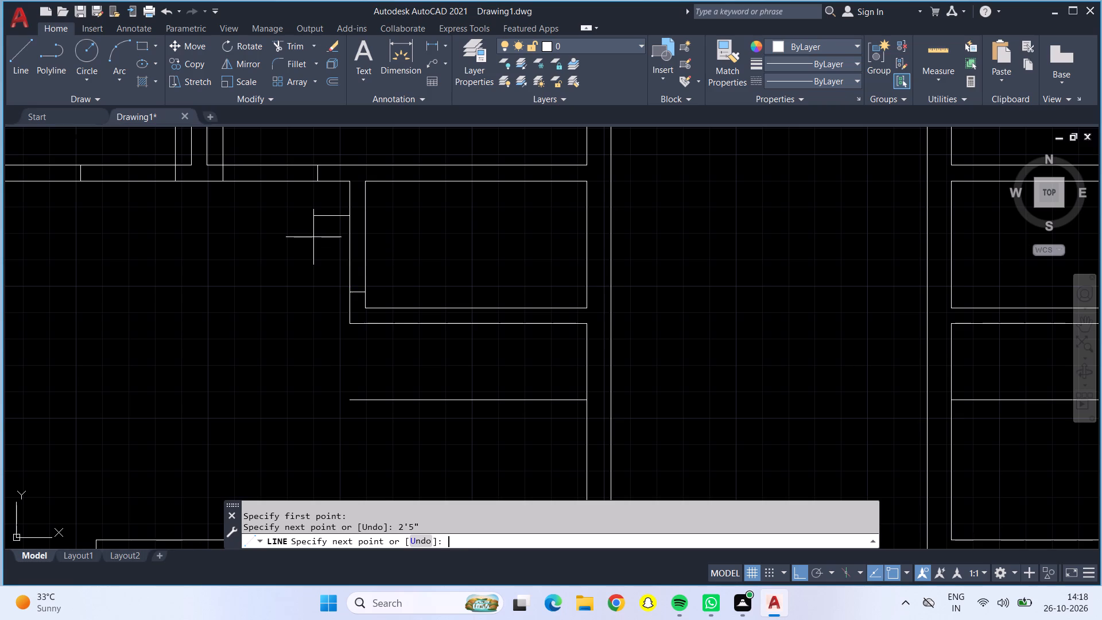
click(364, 214)
click(364, 292)
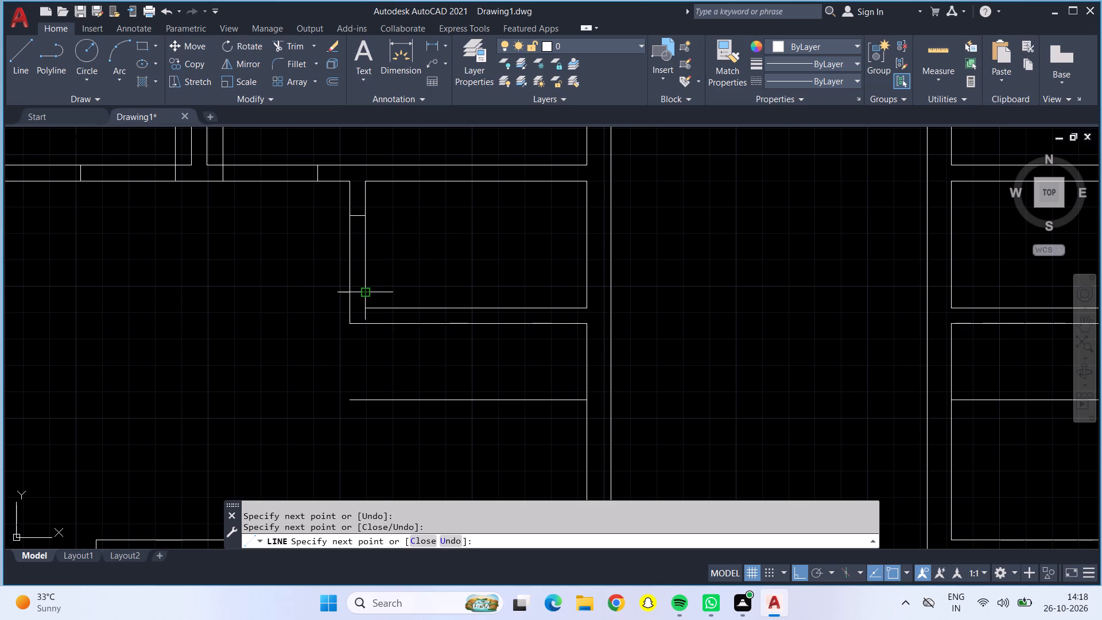
text(2'5")
key(Return)
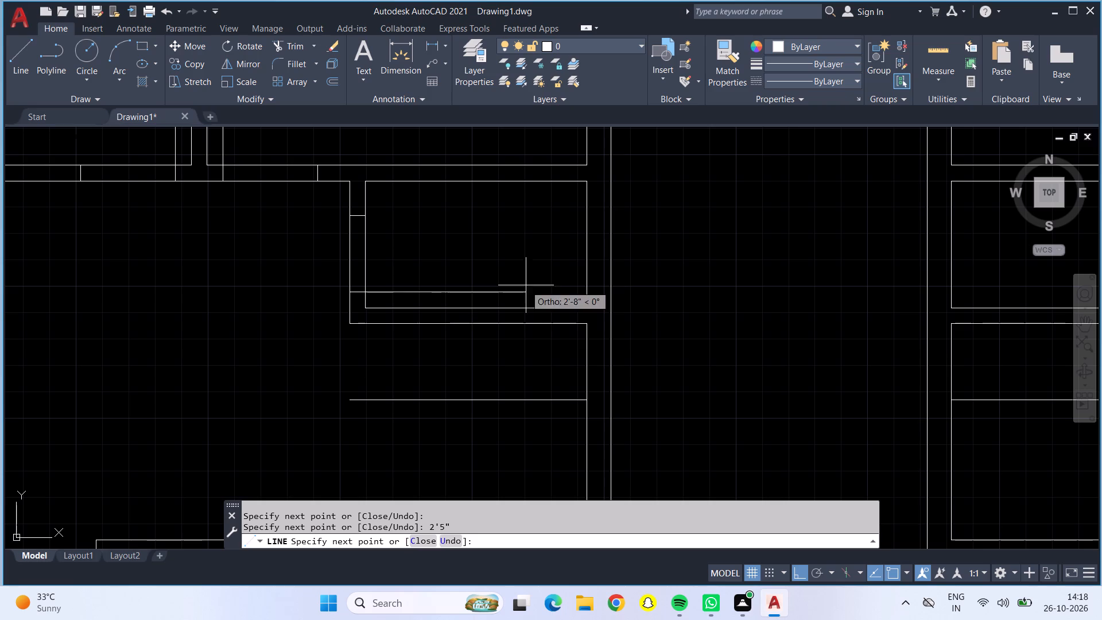
key(Escape)
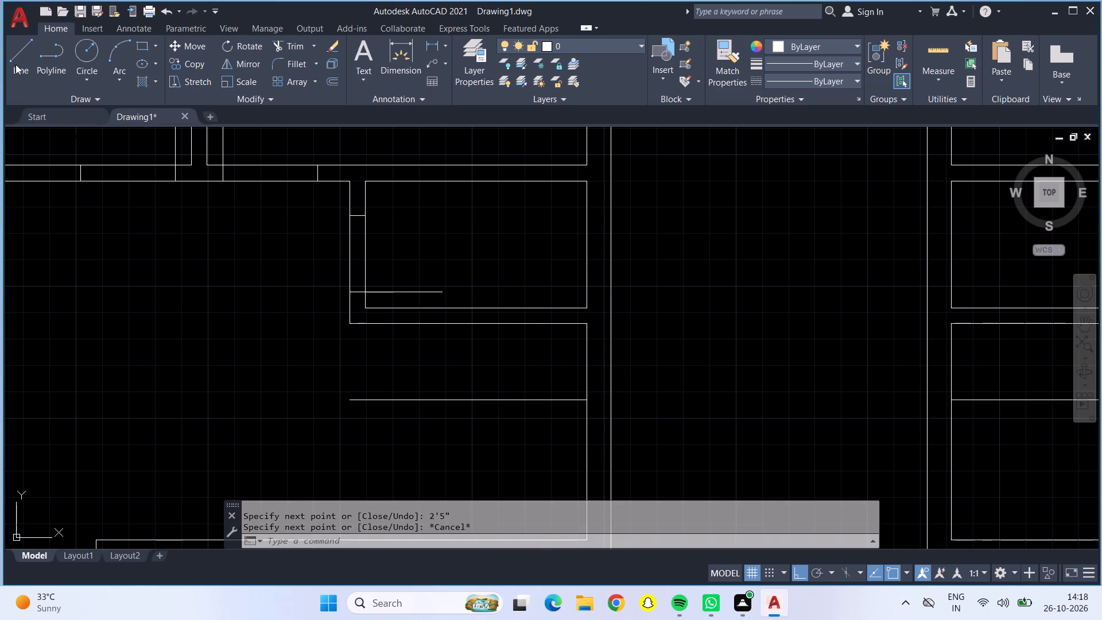
From the small right room's inner lower-right corner, draw a 6" line upward and a door jamb across its side wall.
click(16, 64)
scroll(465, 221, down, 1)
middle_drag(879, 253, 789, 258)
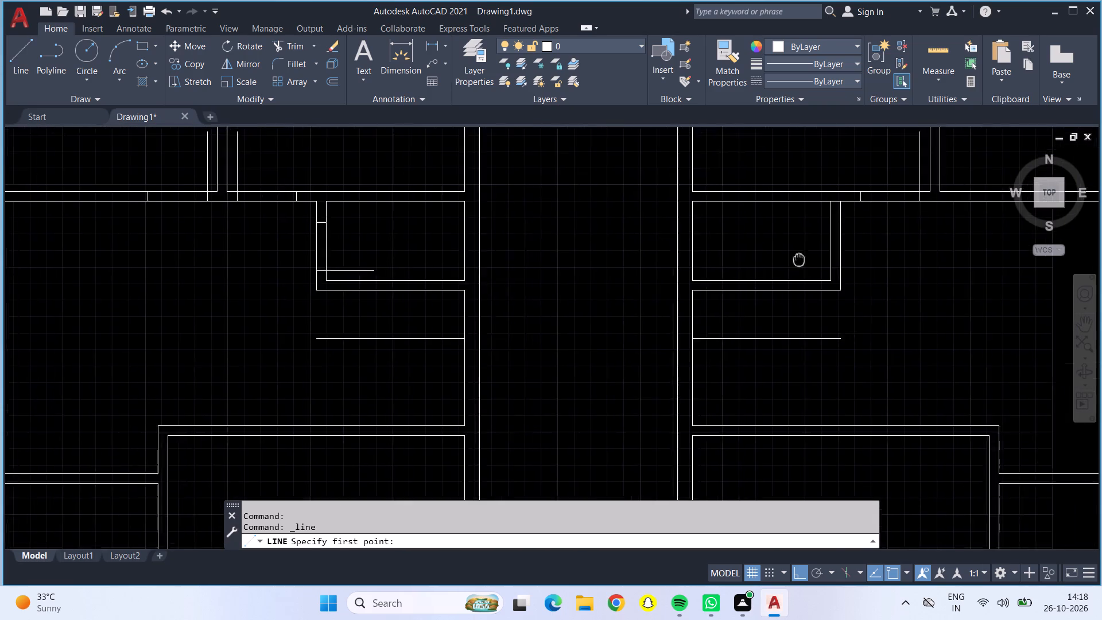
middle_drag(789, 258, 628, 262)
scroll(670, 278, up, 3)
click(618, 307)
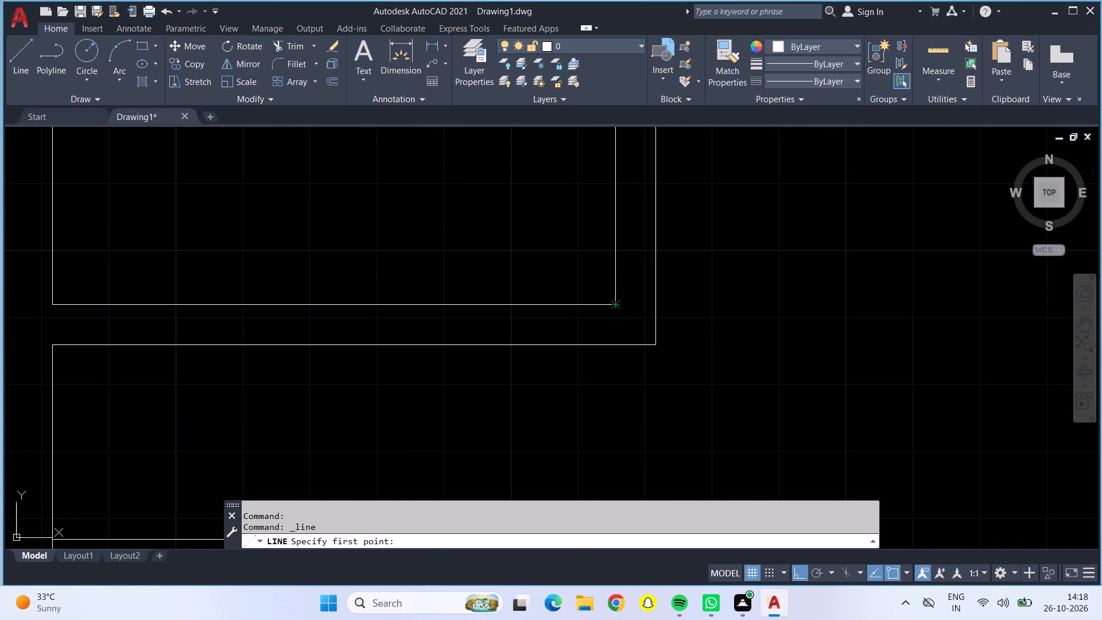
text(6")
key(Return)
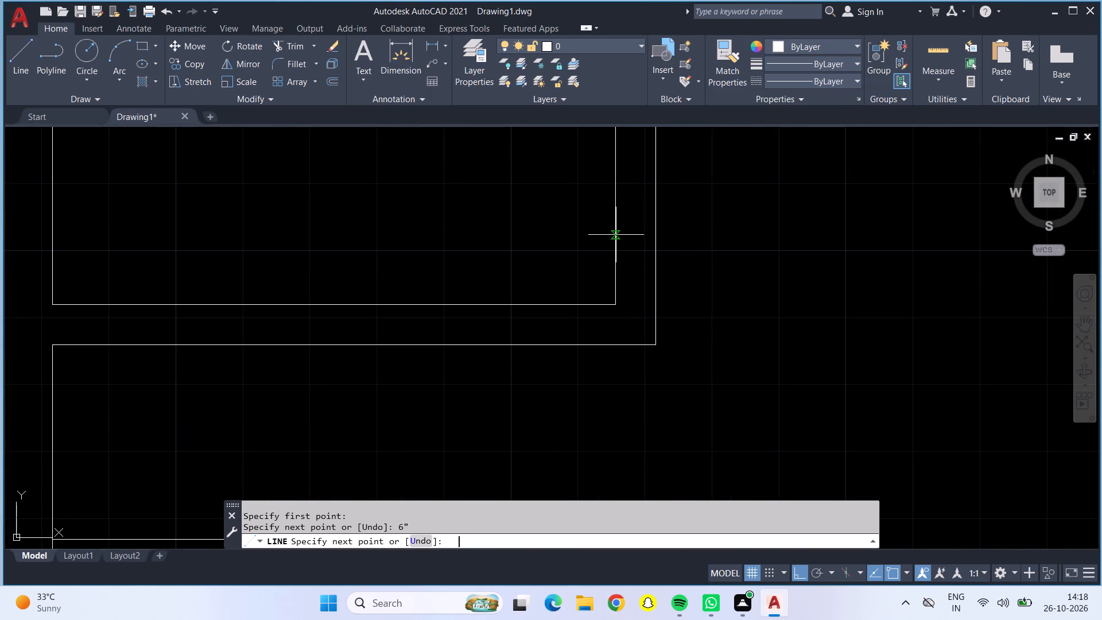
click(658, 261)
Complete the small right room's doorway with a 2'5" opening line upward, a second jamb, a closing line, and a 2'5" leaf leftward.
text(2'5")
key(Return)
scroll(590, 118, down, 2)
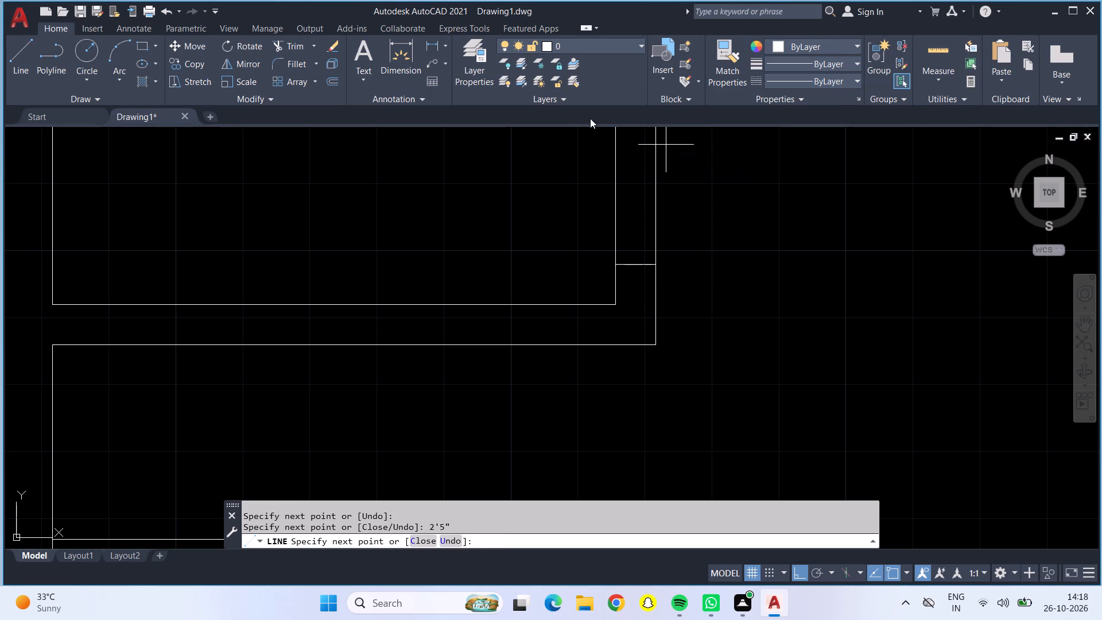
scroll(631, 208, down, 1)
middle_drag(666, 198, 690, 330)
scroll(690, 330, down, 1)
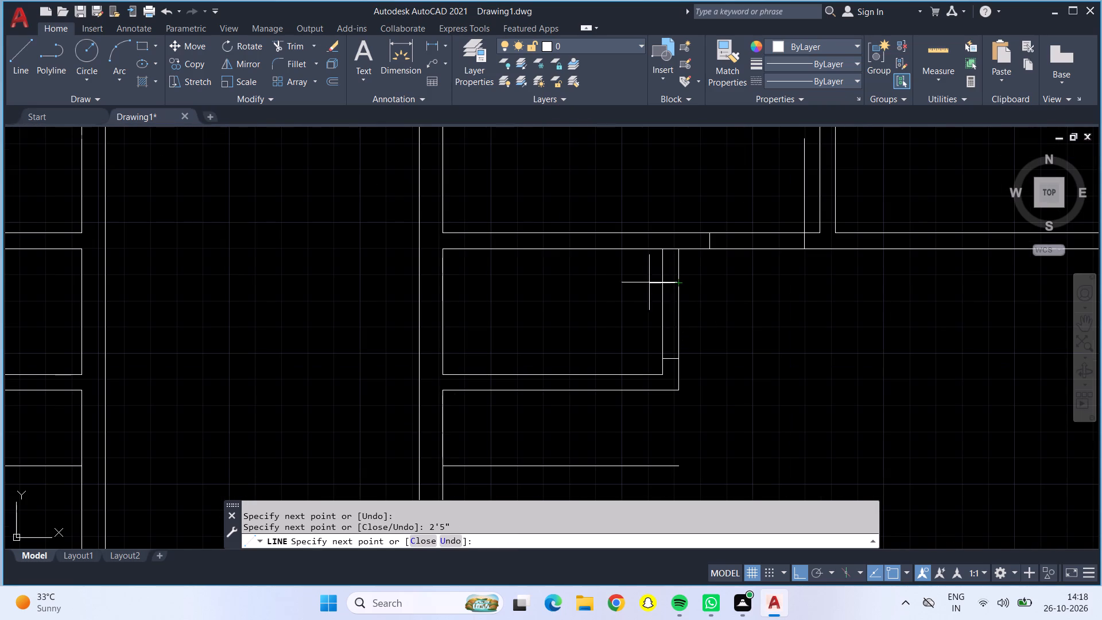
click(665, 282)
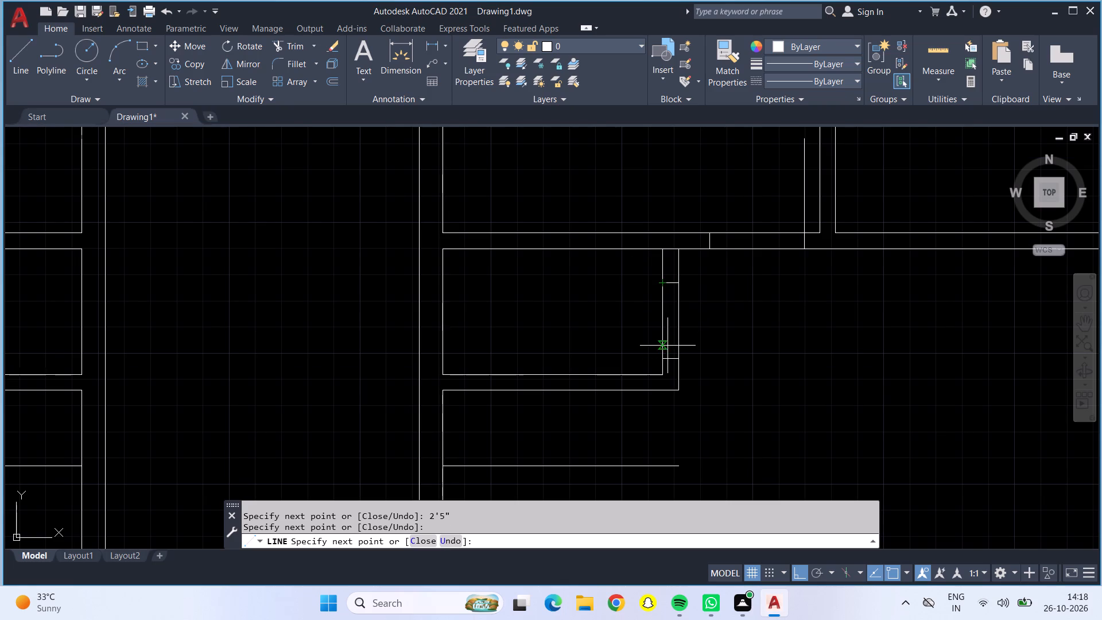
click(663, 363)
text(2'5")
key(Return)
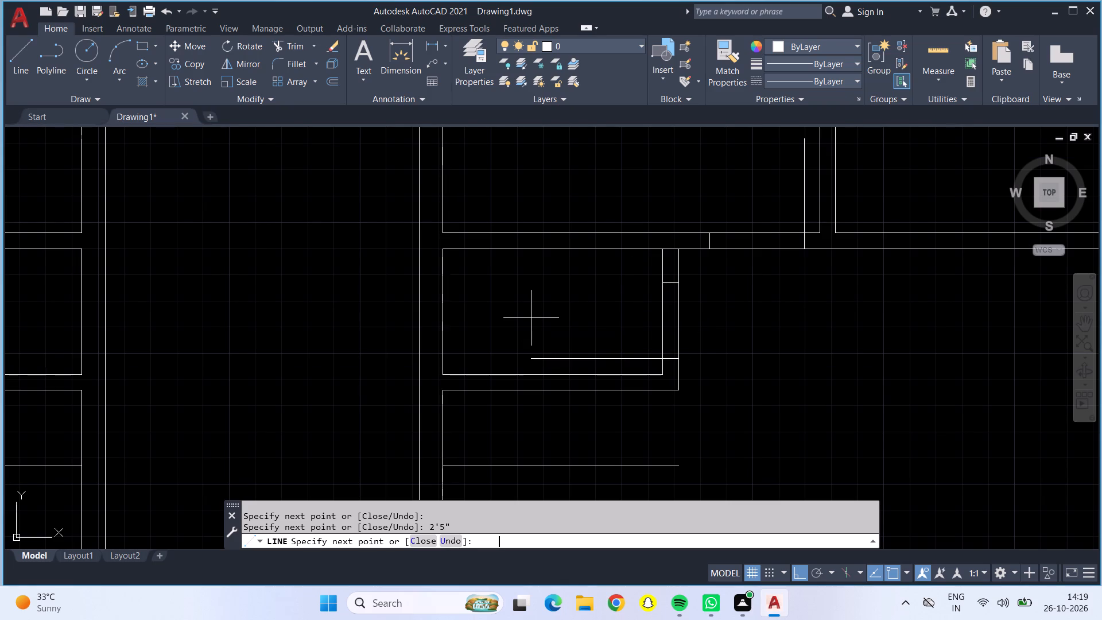
key(Return)
From the inner lower-left corner of the space below the small right room, draw a 6" line upward and a jamb across the passage wall.
scroll(531, 316, down, 2)
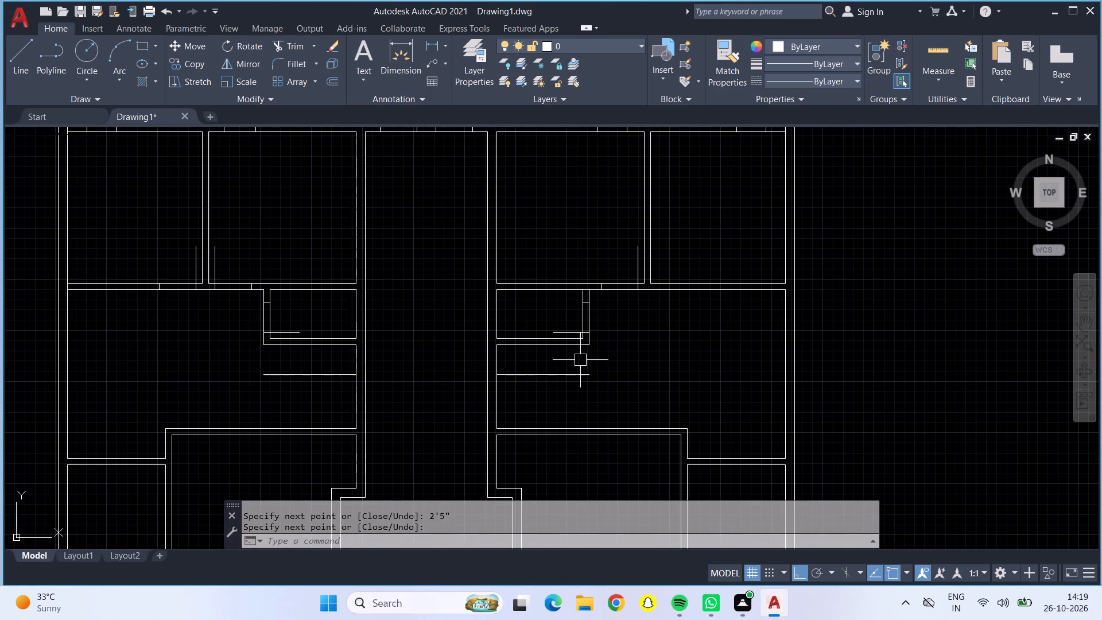
middle_drag(569, 406, 635, 352)
scroll(631, 350, up, 1)
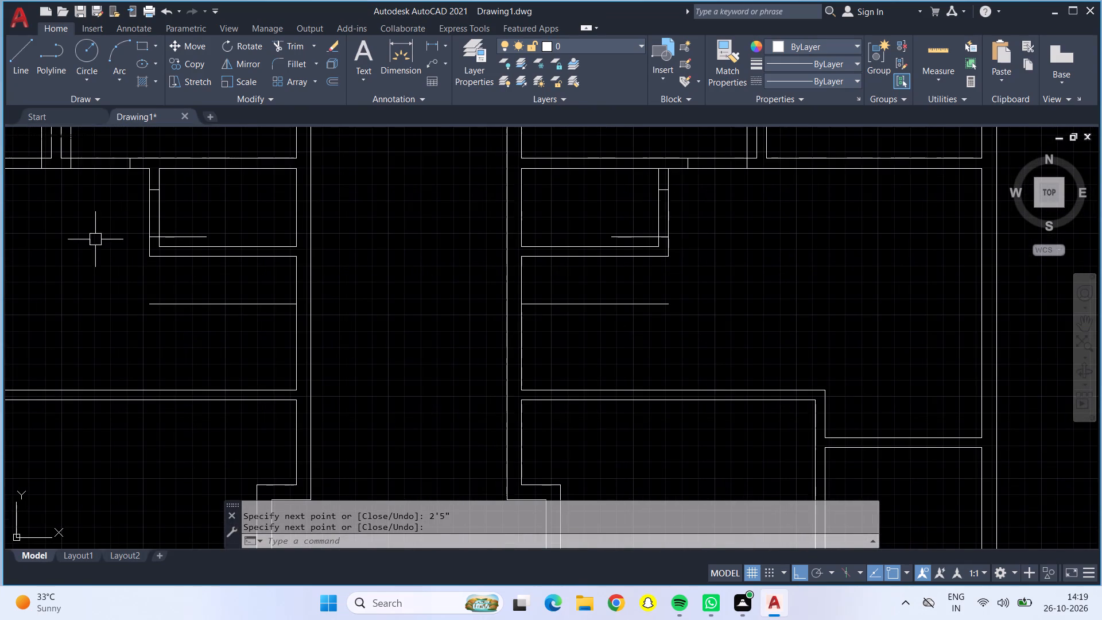
click(23, 55)
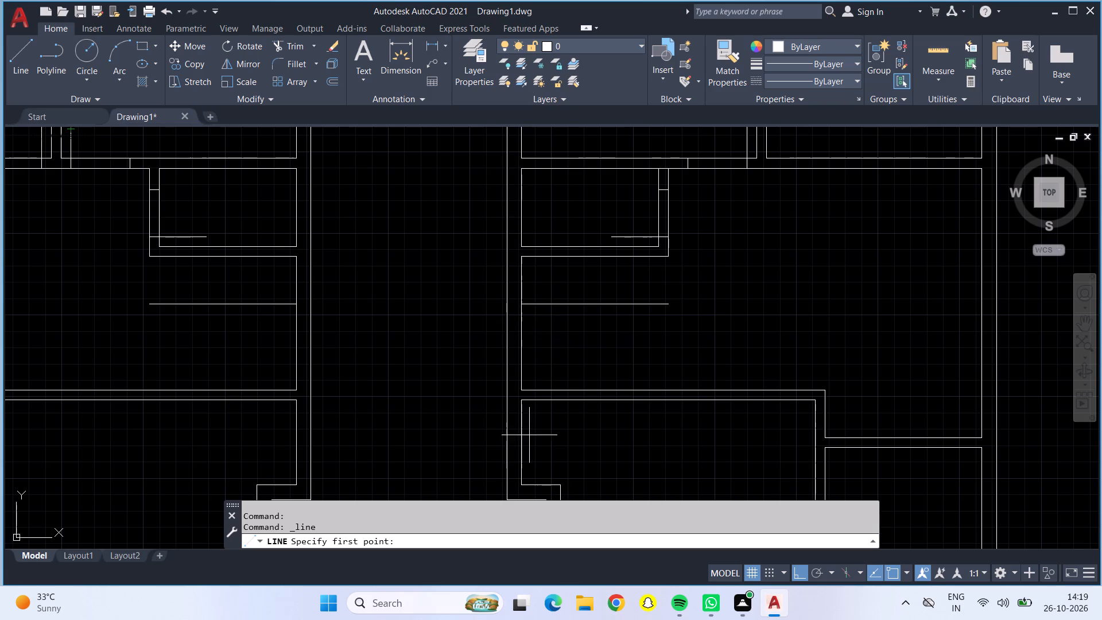
scroll(528, 388, up, 2)
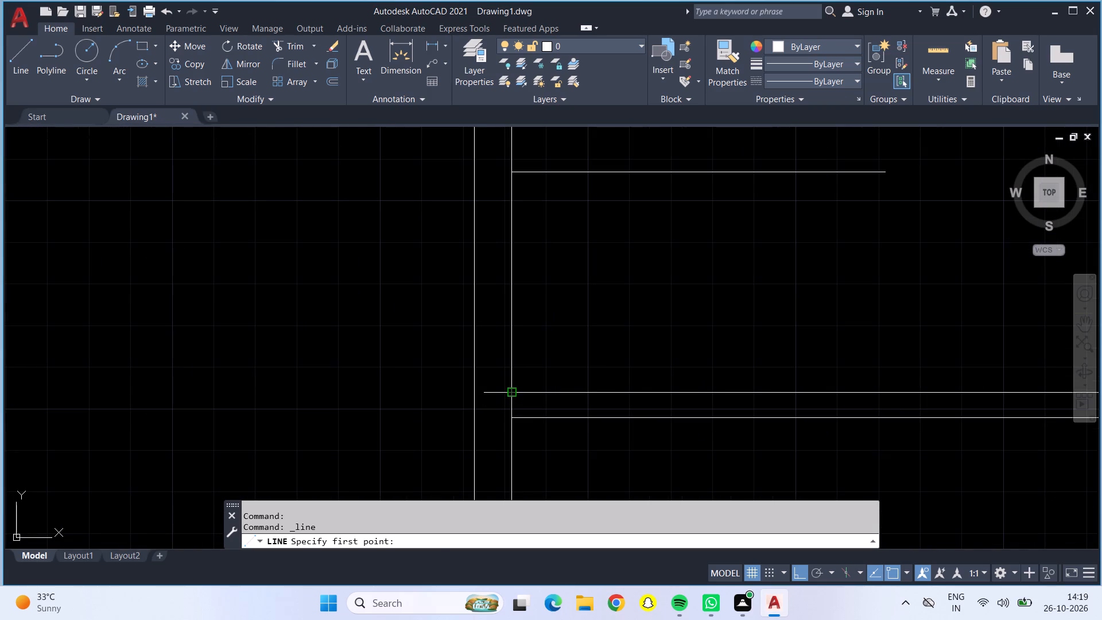
click(515, 394)
text(6")
key(Return)
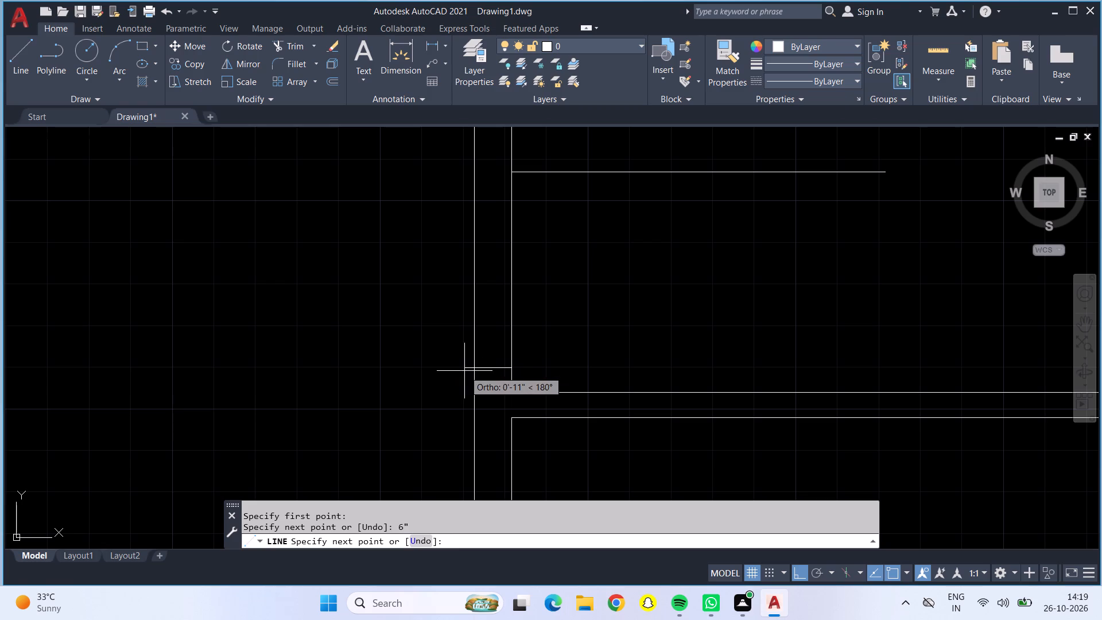
drag(475, 365, 475, 355)
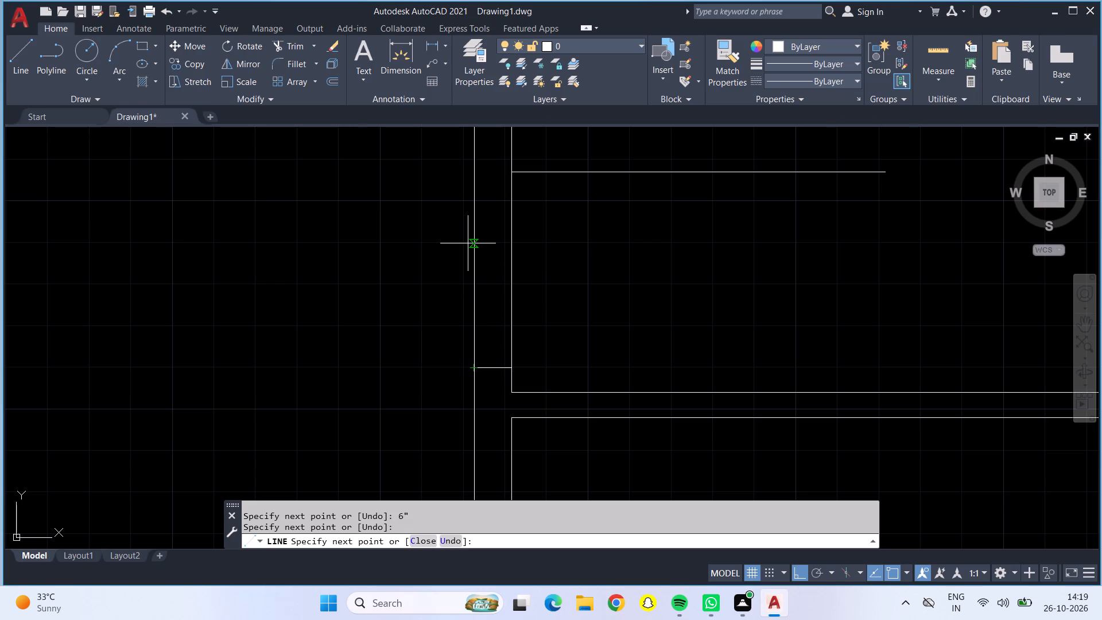
Complete the right passage wall's doorway with a 3' opening line upward, a second jamb, a closing line, and a 3' leaf rightward.
text(3')
key(Return)
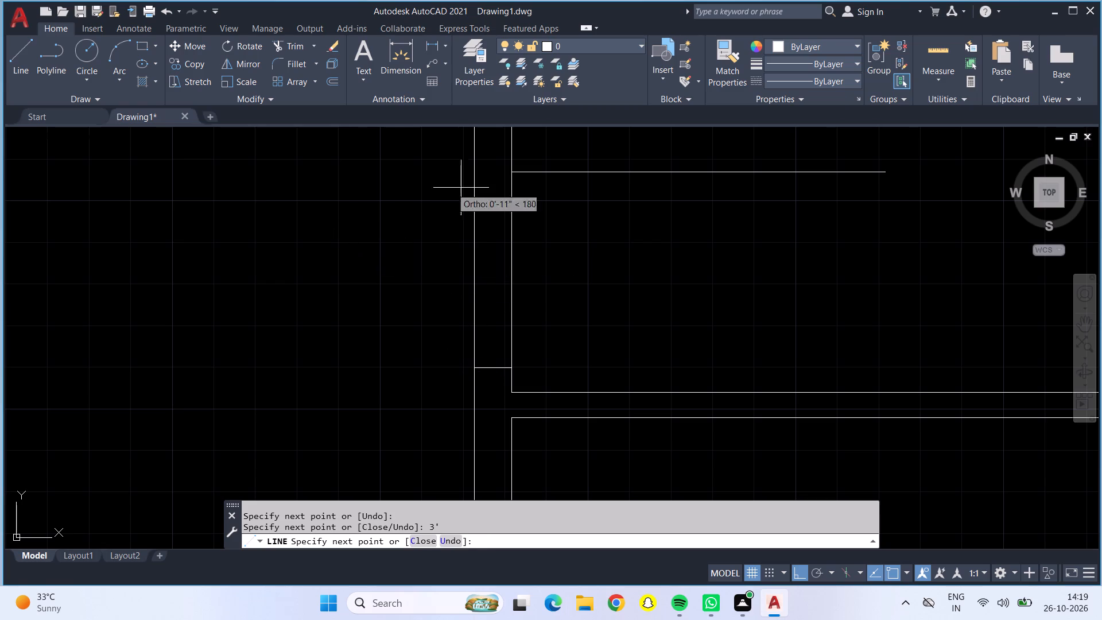
click(510, 214)
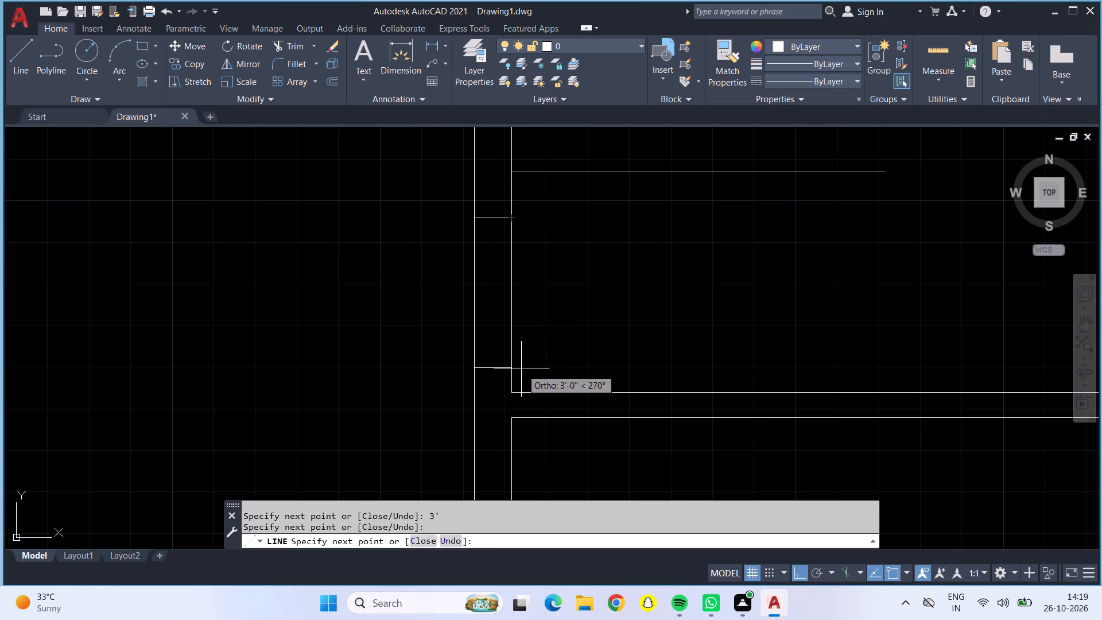
click(513, 367)
text(3')
key(Return)
key(Return)
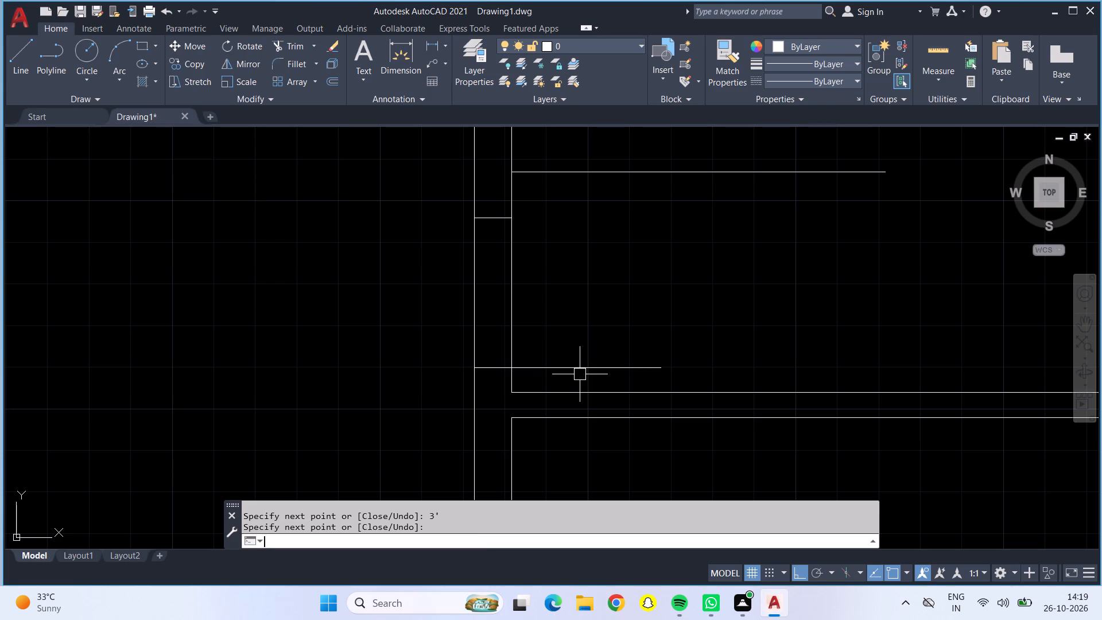
From the matching lower corner at the left passage wall, draw a 6" line upward and a door jamb across the wall.
click(10, 61)
scroll(68, 170, down, 2)
scroll(105, 266, down, 1)
middle_drag(105, 266, 114, 266)
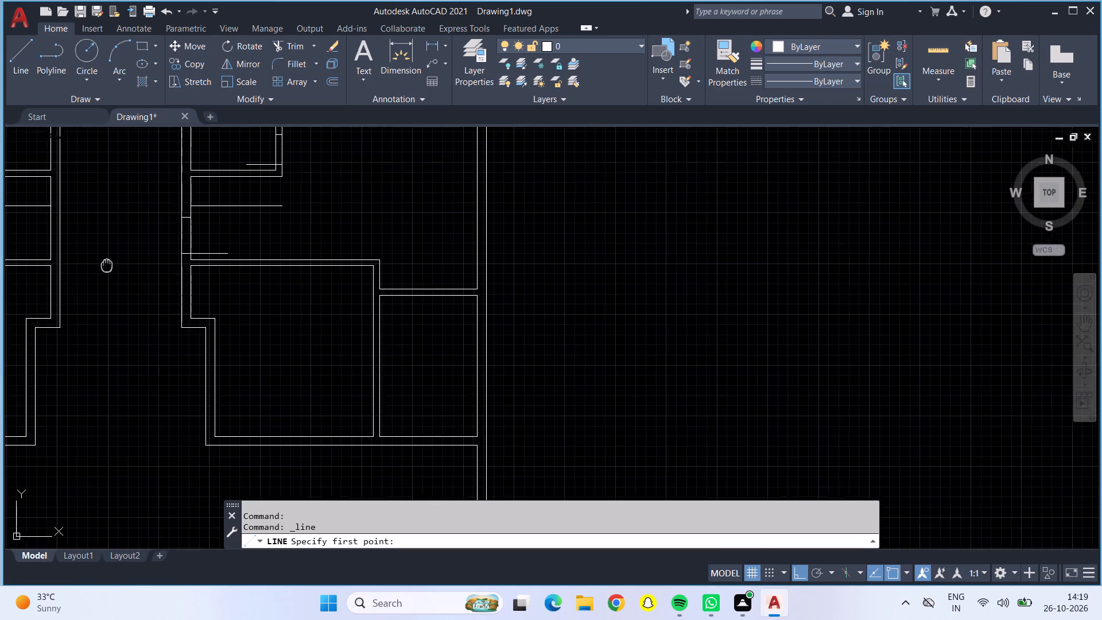
middle_drag(114, 266, 355, 303)
scroll(286, 276, up, 3)
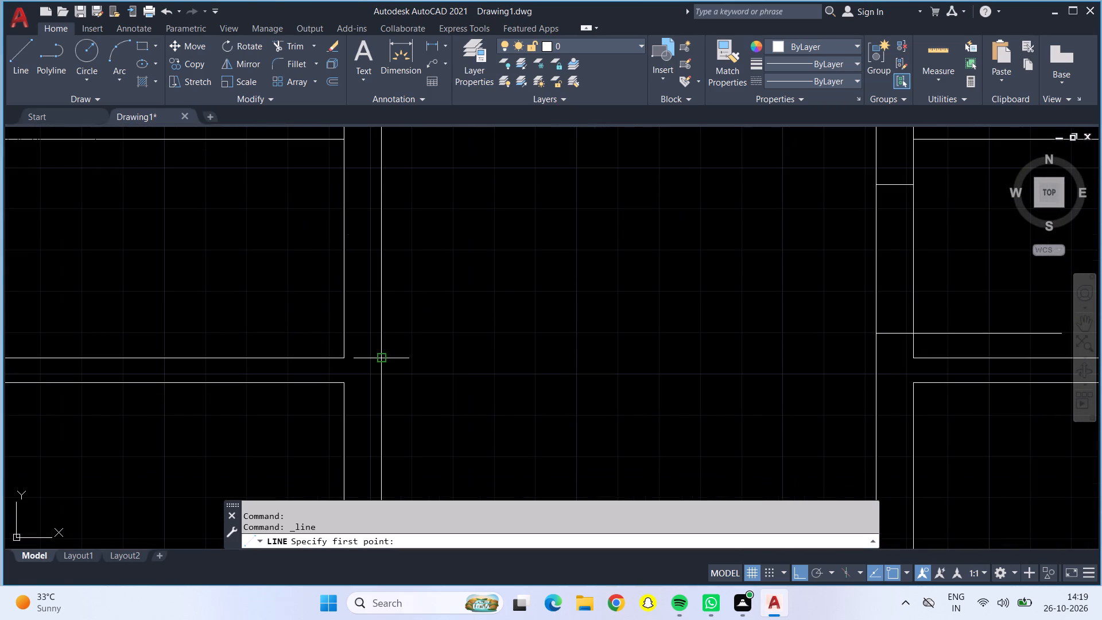
click(347, 354)
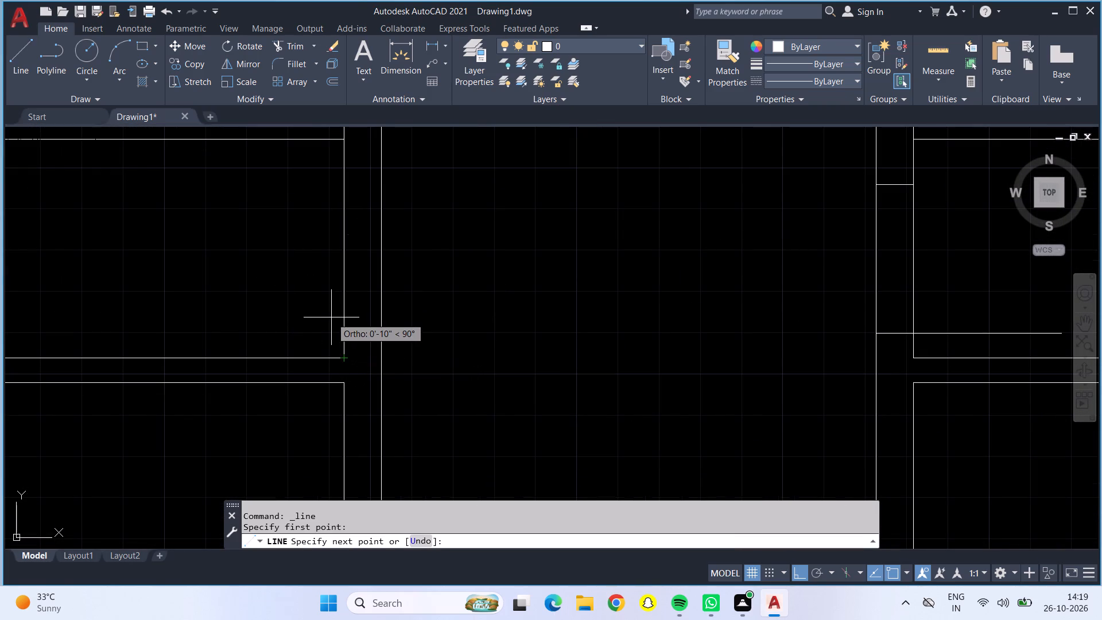
key(6)
key(shift+quotedbl)
key(Return)
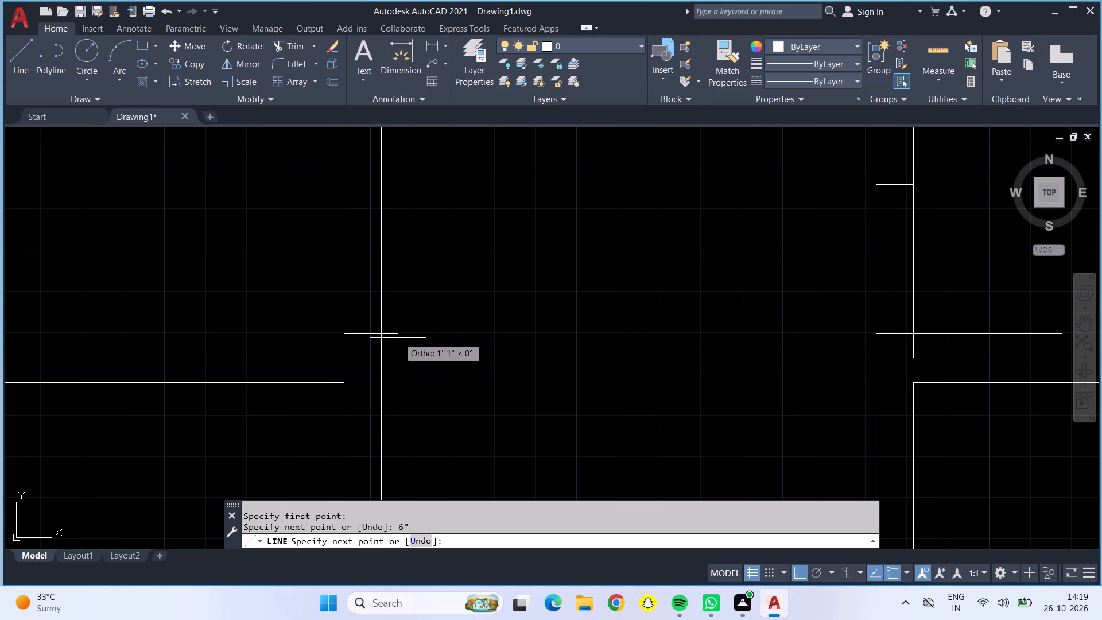
click(380, 336)
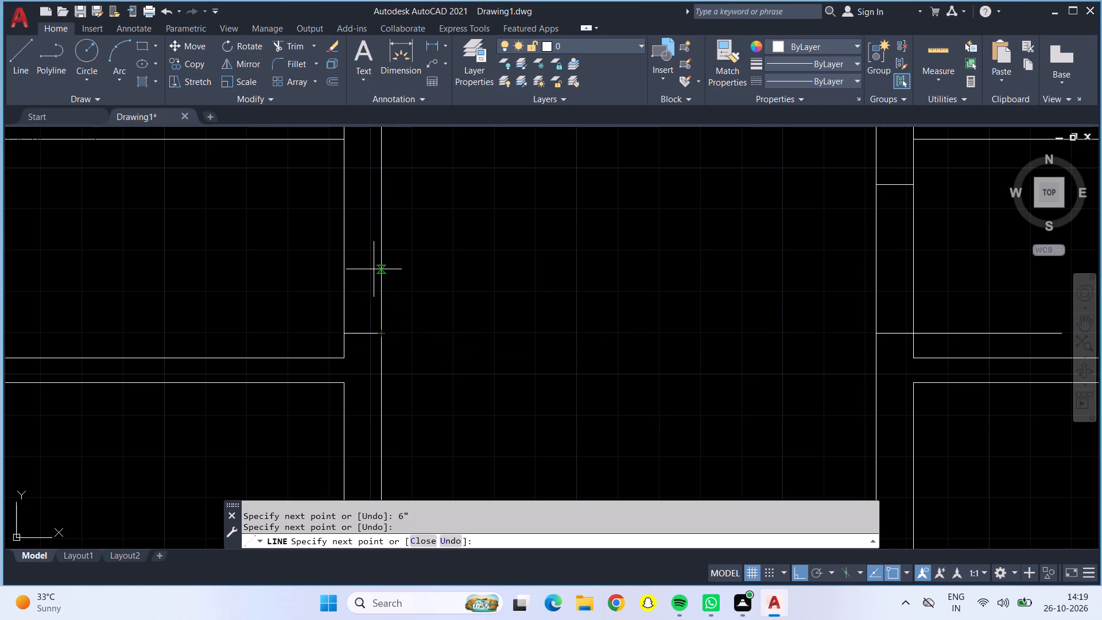
Complete the left passage wall's doorway with a 3' opening line upward, a second jamb, a closing line, and a 3' leaf leftward.
text(3')
key(Return)
click(343, 184)
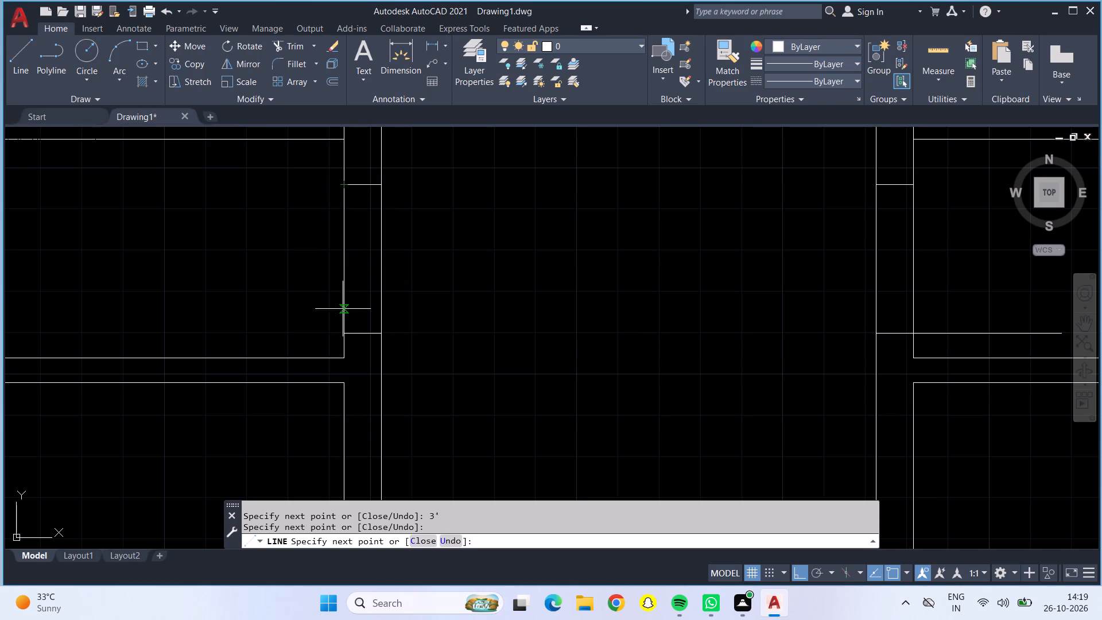
drag(347, 334, 342, 331)
text(3')
key(Return)
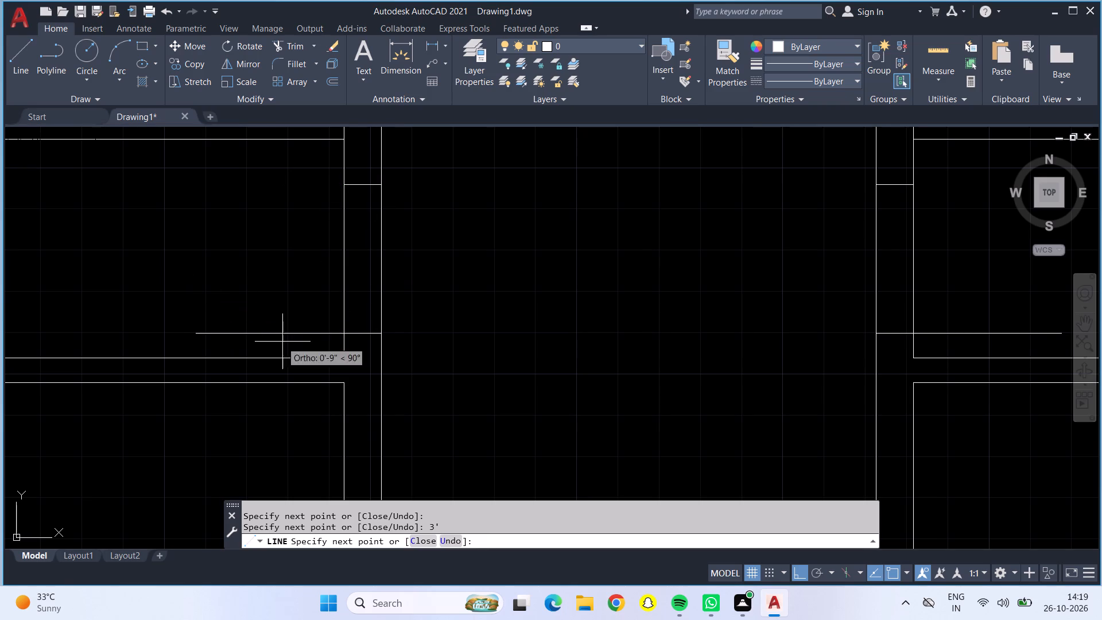
key(Return)
From the inner upper-right corner of the stepped lower left room, draw a 6" line downward and a jamb across the passage wall.
scroll(323, 351, down, 2)
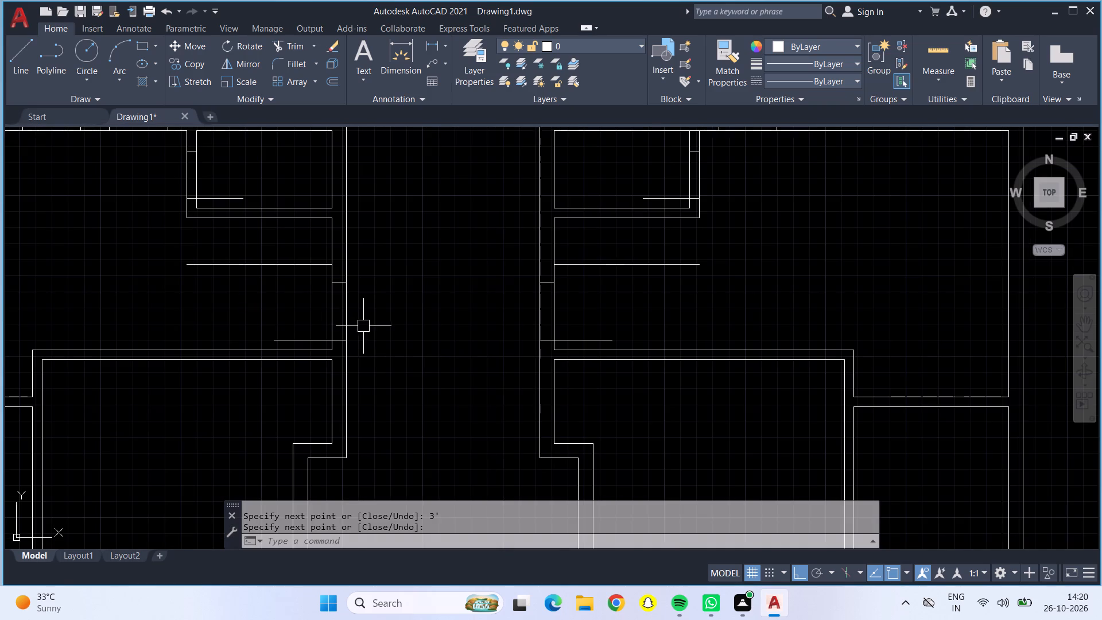
scroll(383, 331, down, 1)
middle_drag(384, 331, 439, 268)
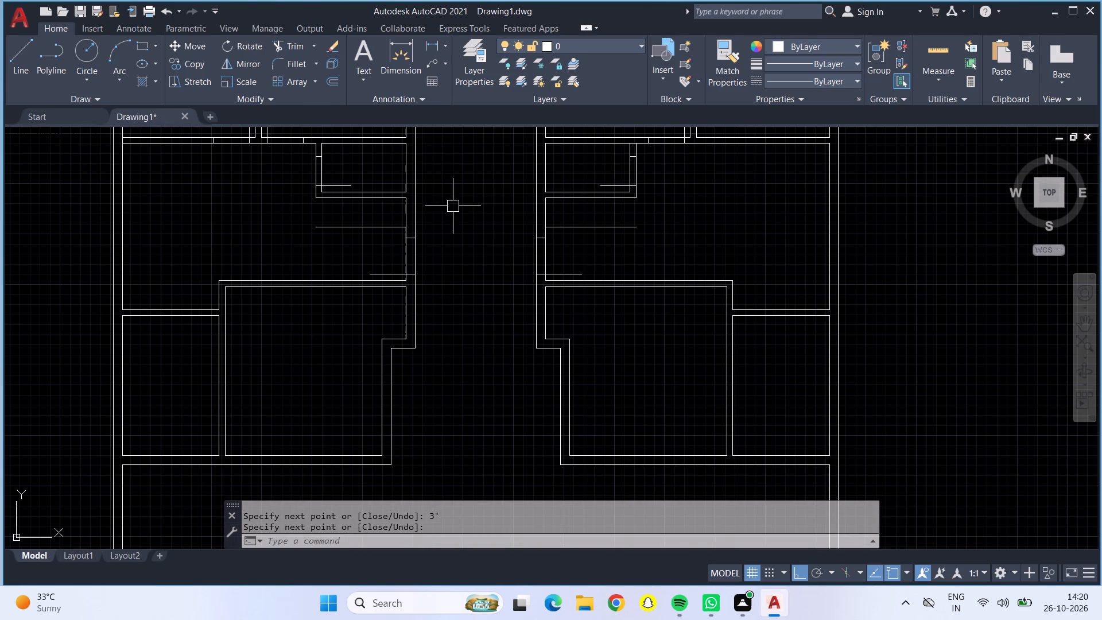
middle_drag(492, 272, 496, 211)
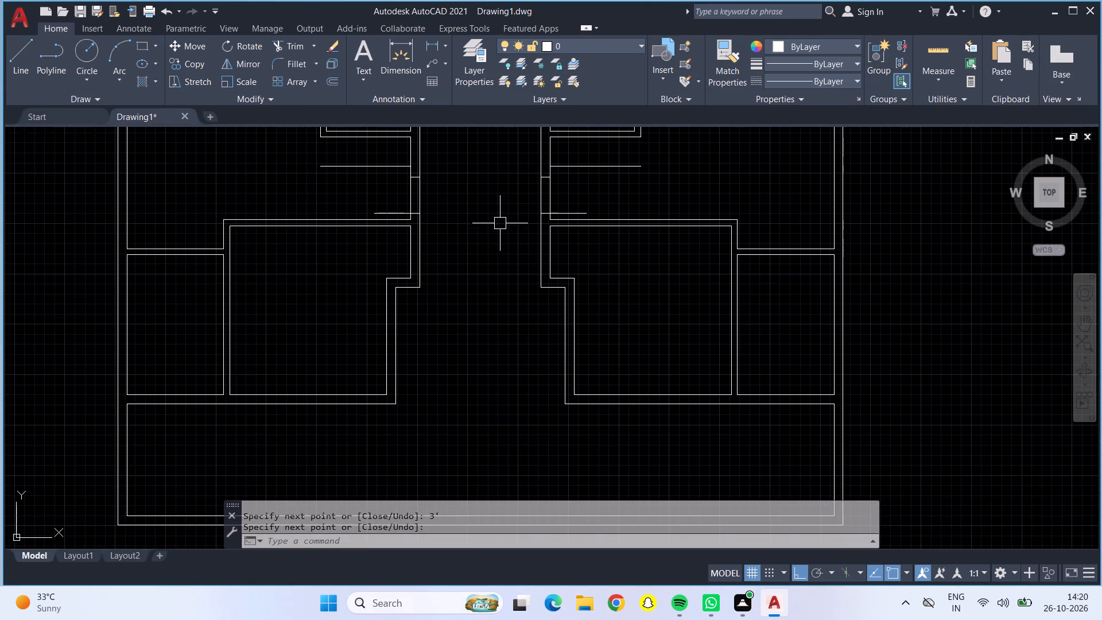
scroll(493, 245, up, 1)
middle_drag(492, 246, 494, 253)
scroll(494, 253, down, 1)
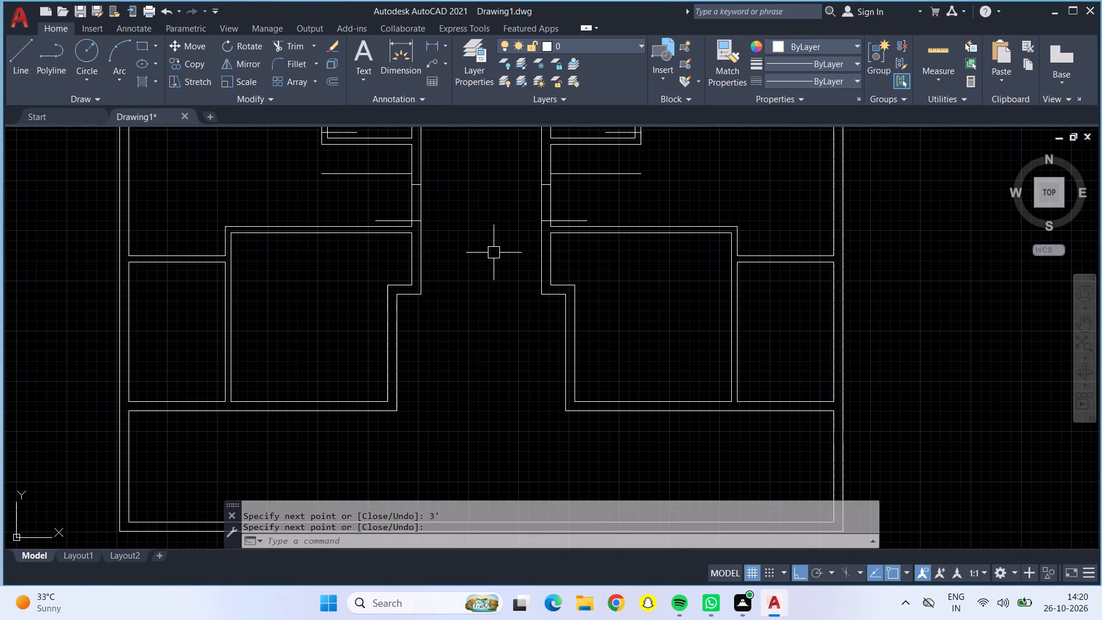
middle_drag(494, 253, 608, 270)
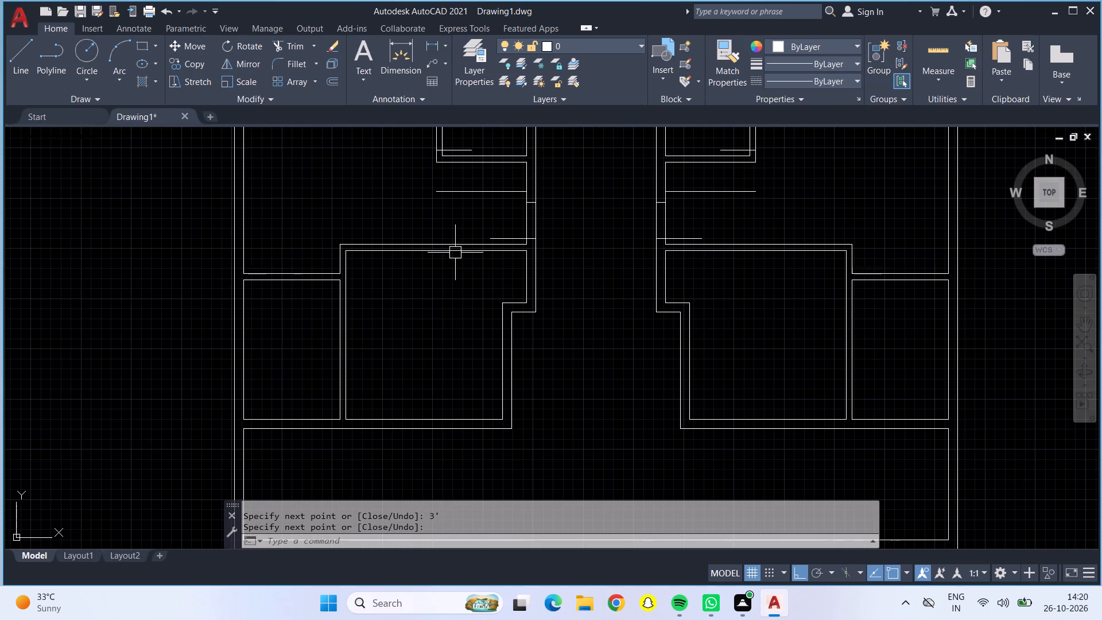
click(18, 45)
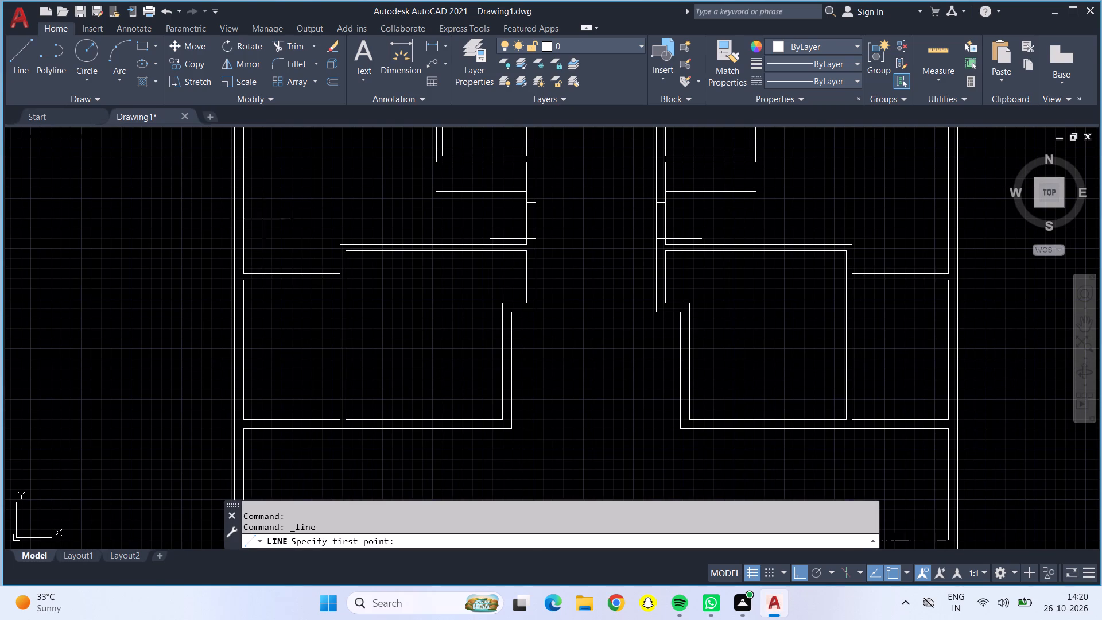
scroll(500, 252, up, 2)
scroll(580, 323, up, 1)
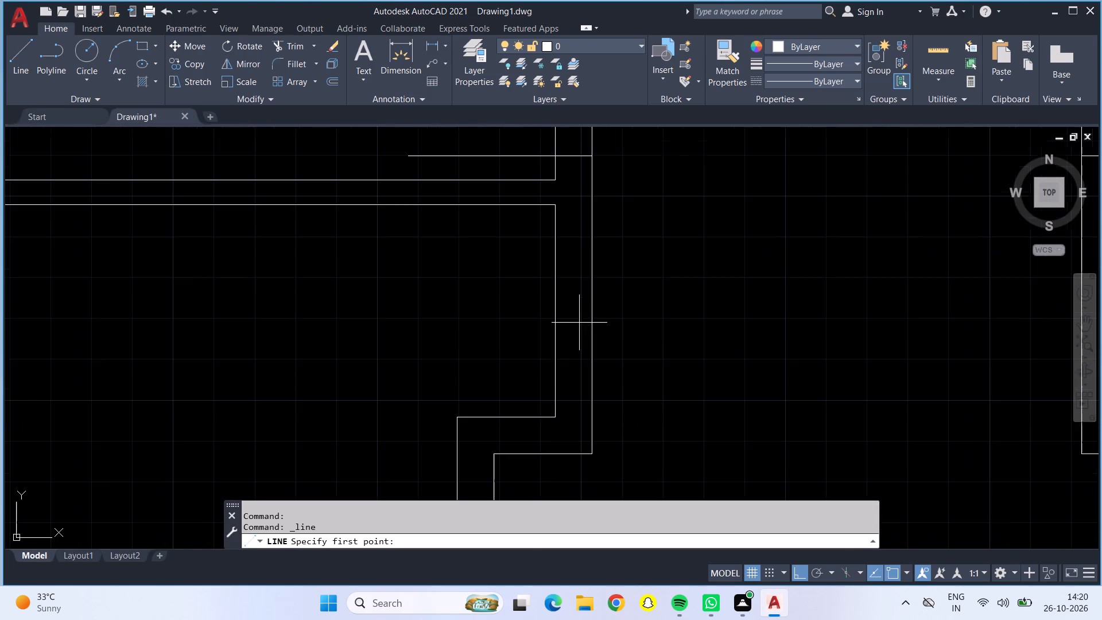
scroll(580, 324, up, 1)
middle_drag(580, 324, 584, 351)
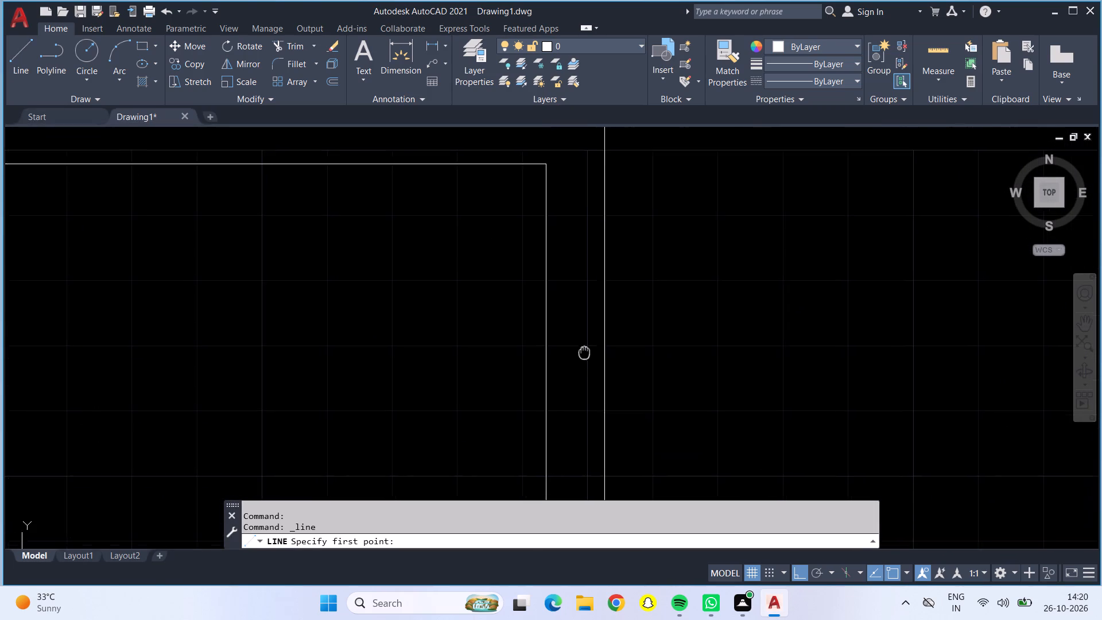
middle_drag(584, 351, 573, 333)
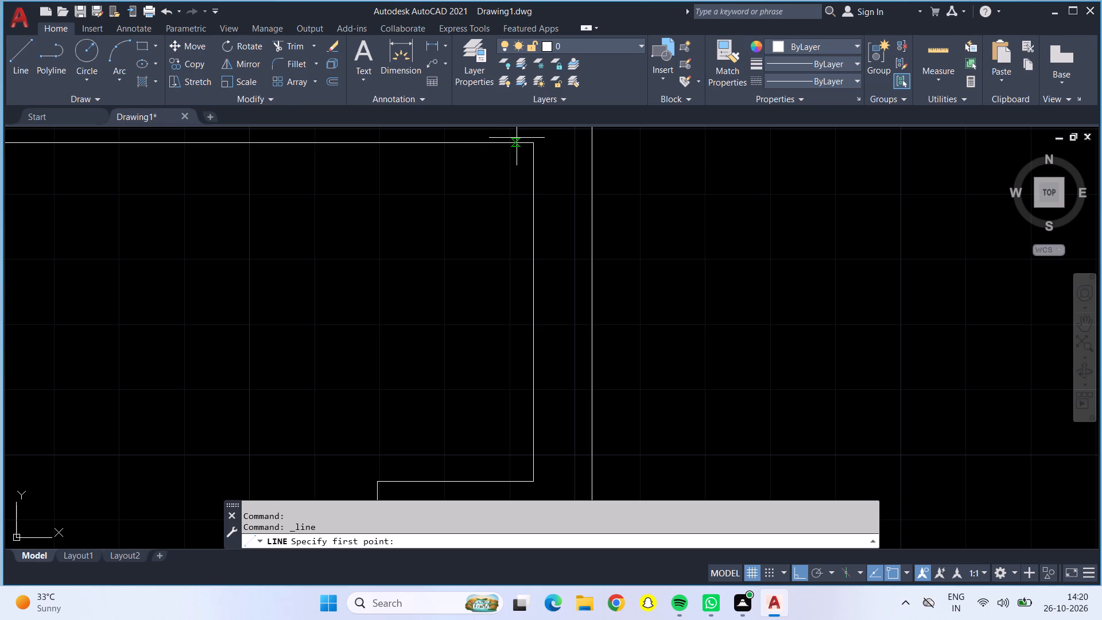
click(530, 145)
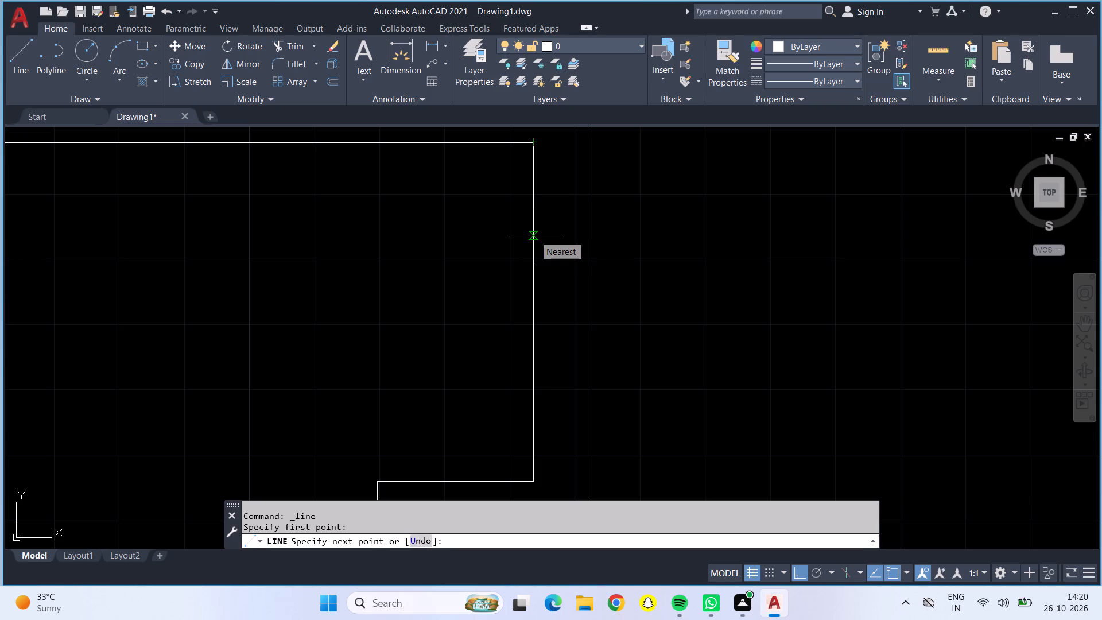
text(6")
key(Return)
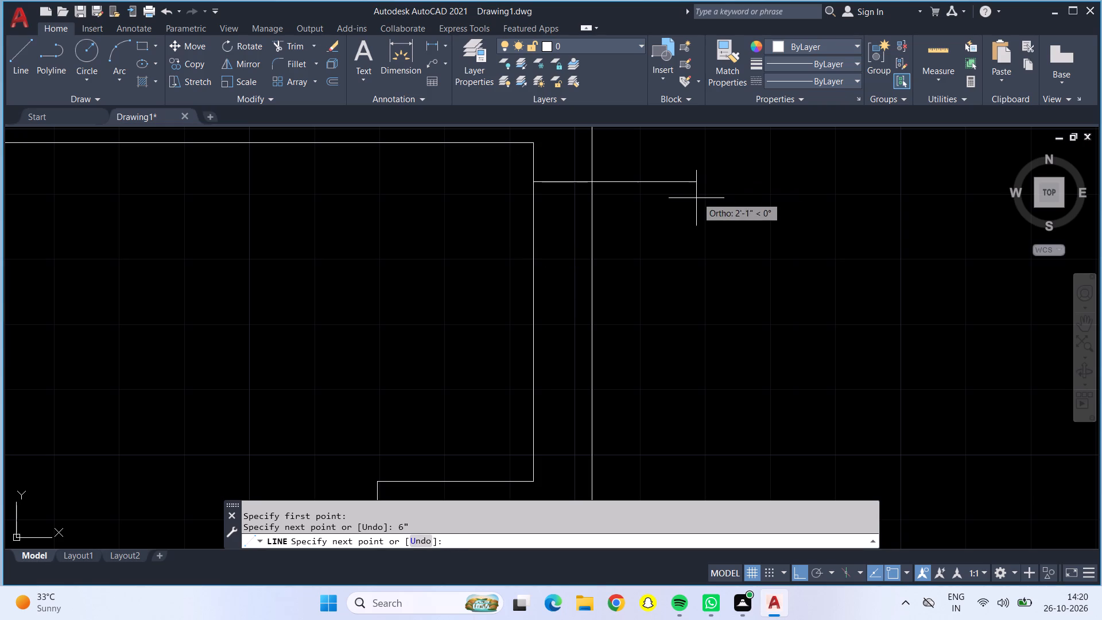
click(595, 185)
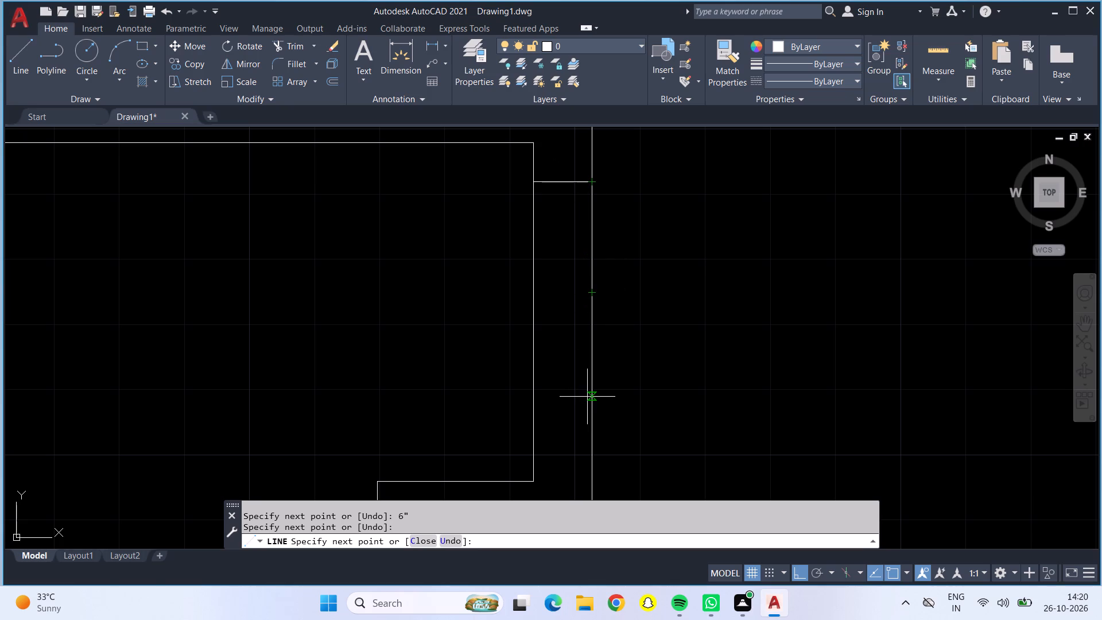
Complete the lower left room's doorway with a 3' opening line downward, a second jamb, a closing line upward, and a 3' leaf leftward.
text(3')
key(Return)
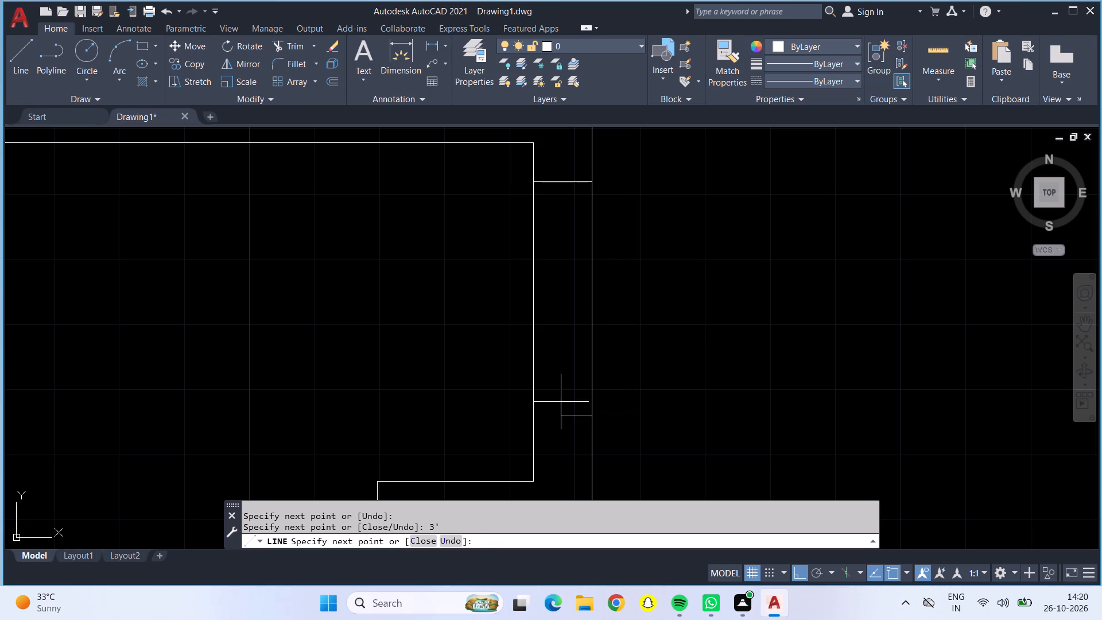
click(535, 416)
click(531, 181)
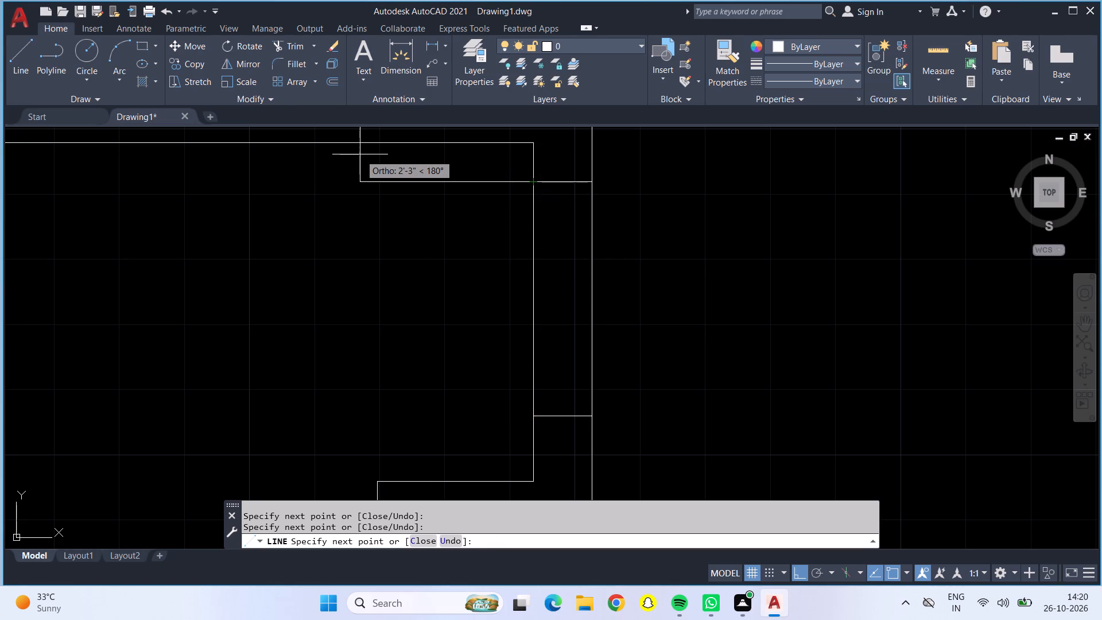
text(3')
key(Return)
key(Return)
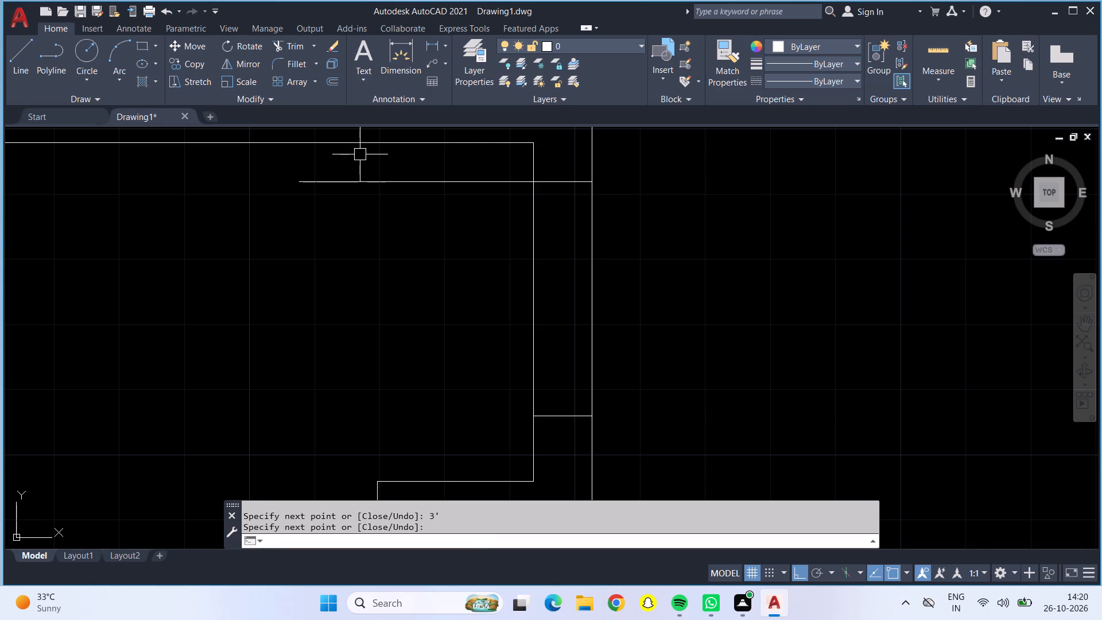
From the inner upper-left corner of the stepped lower right room, draw a 6" line downward and a jamb across the passage wall.
scroll(365, 169, down, 2)
click(21, 56)
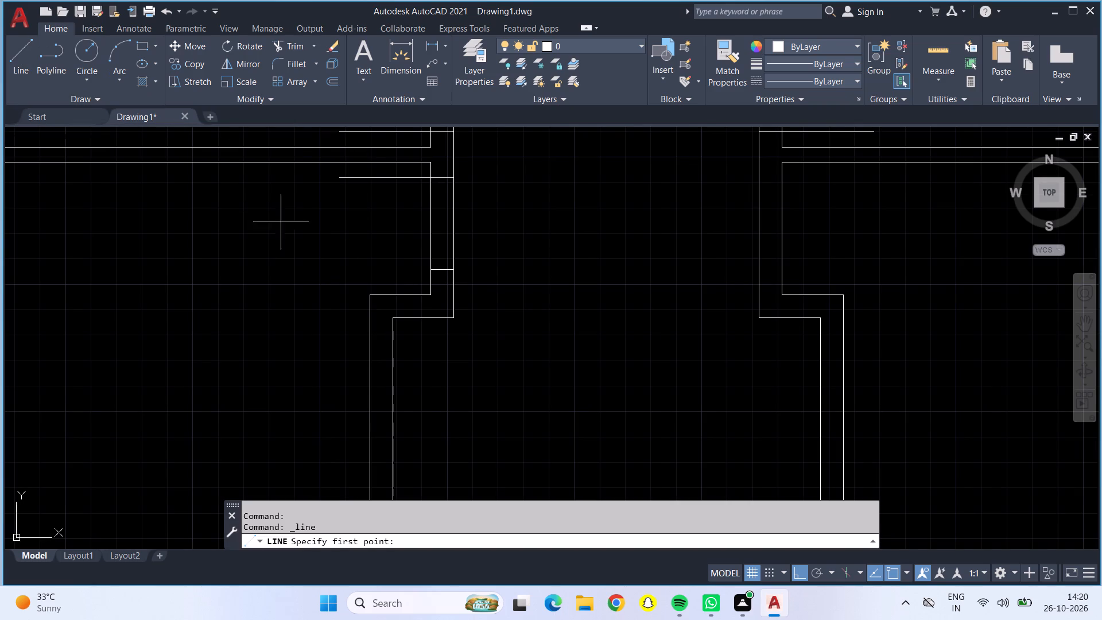
middle_drag(537, 251, 288, 321)
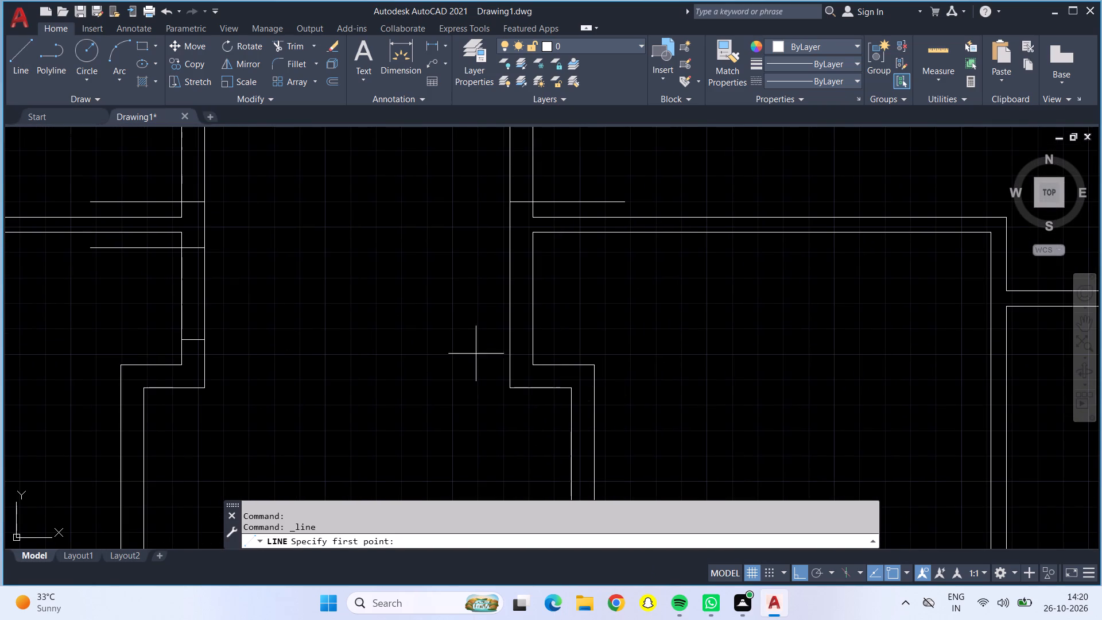
click(534, 235)
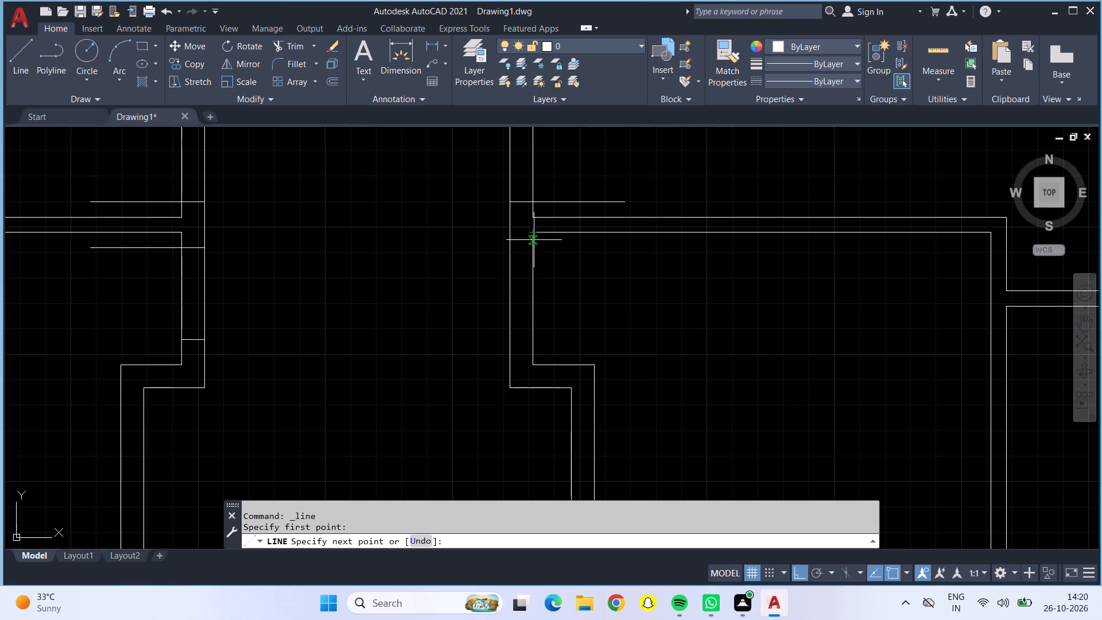
text(6")
key(Return)
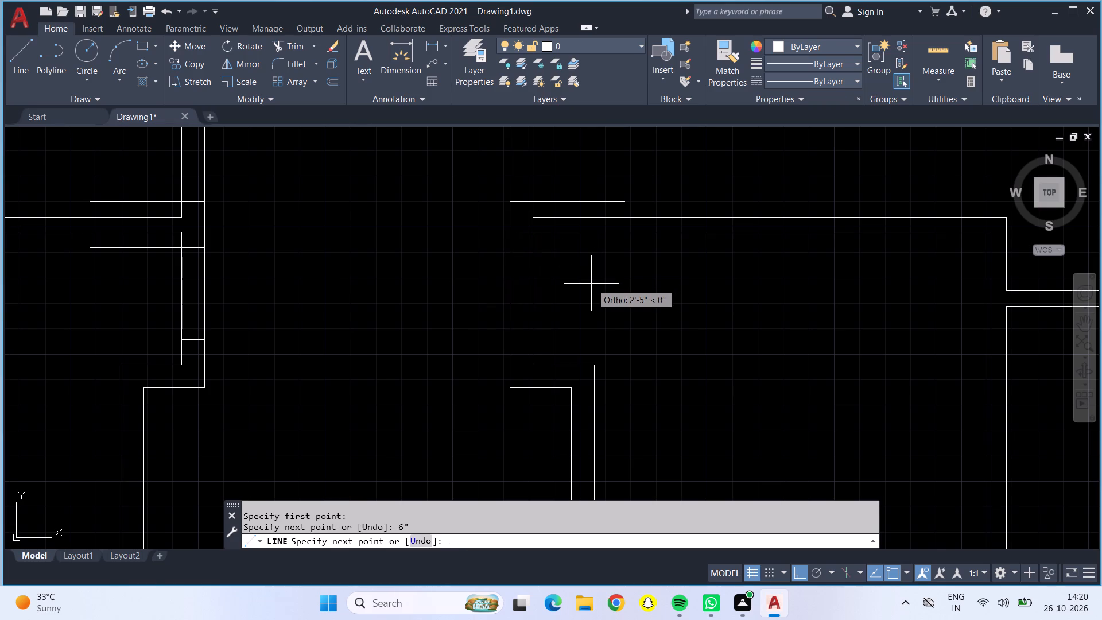
key(ctrl+z)
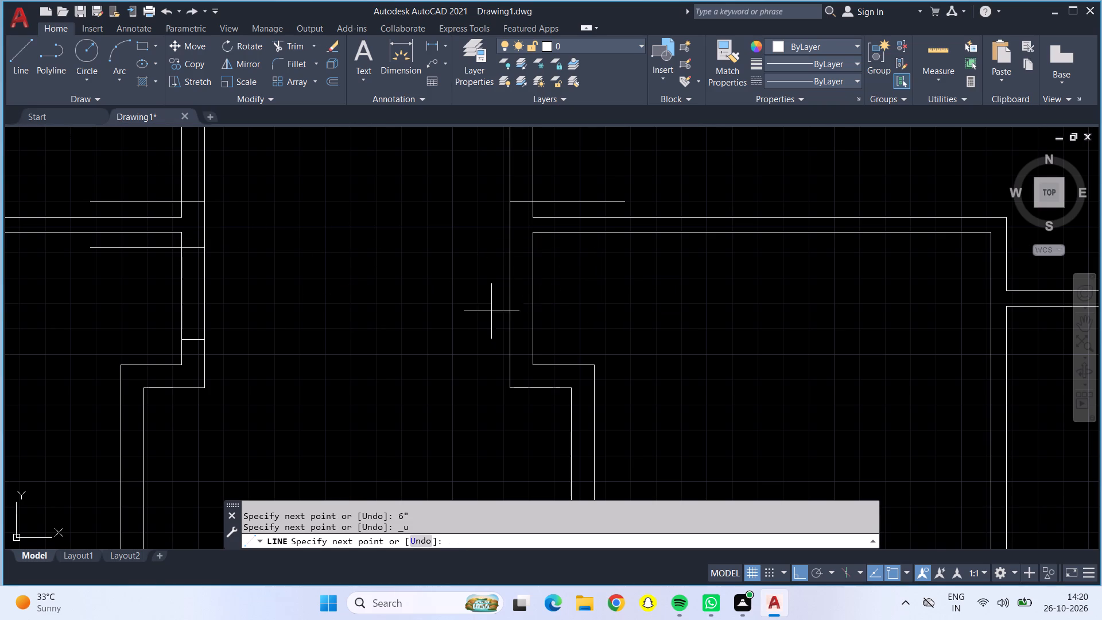
text(6")
key(Return)
click(510, 245)
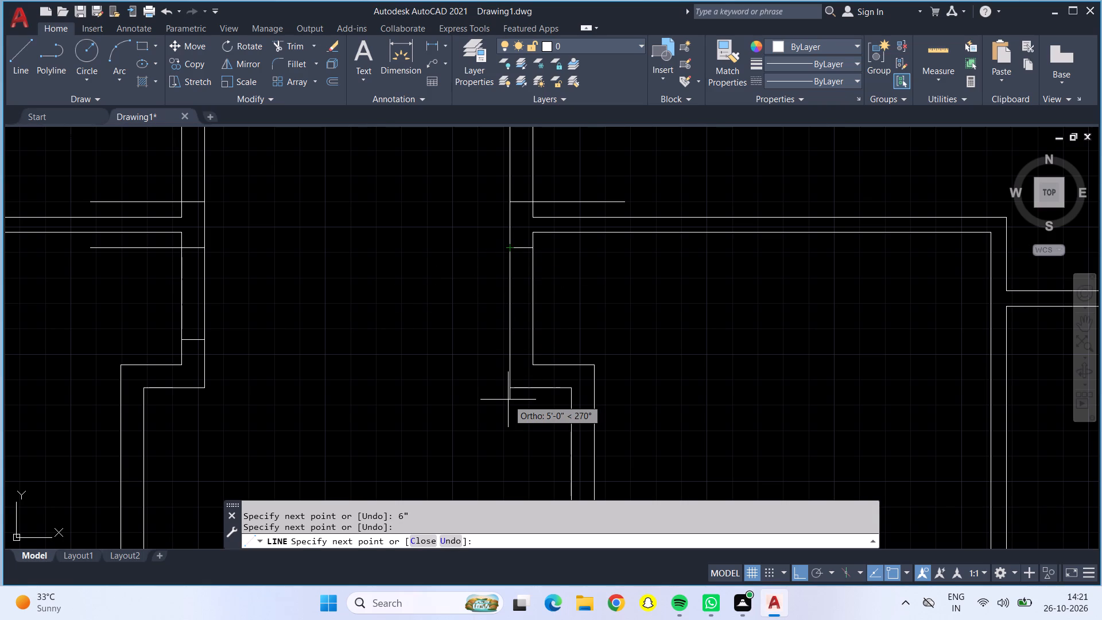
Complete the lower right room's doorway with a 3' opening line downward, a second jamb, a closing line upward, and a 3' leaf rightward.
key(3)
key(apostrophe)
key(Return)
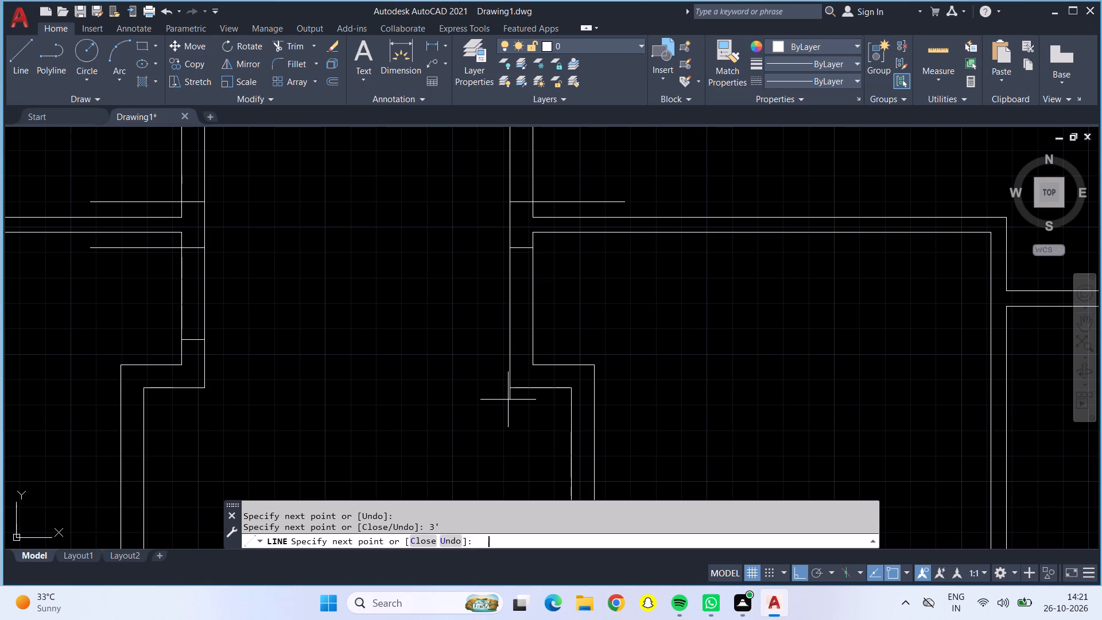
click(534, 343)
click(529, 251)
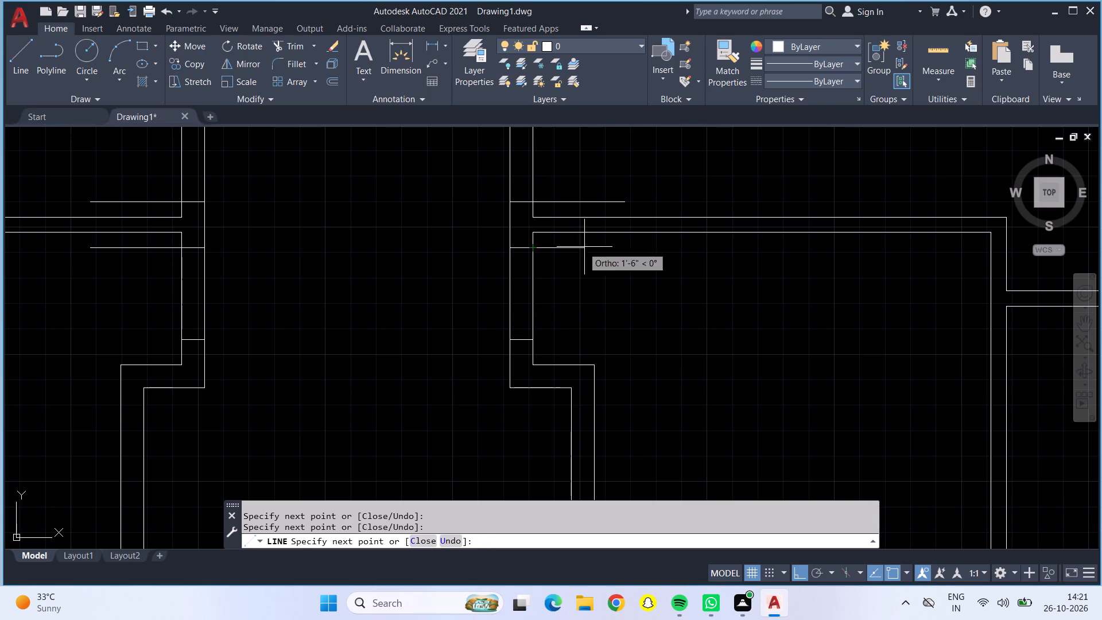
text(3')
key(Return)
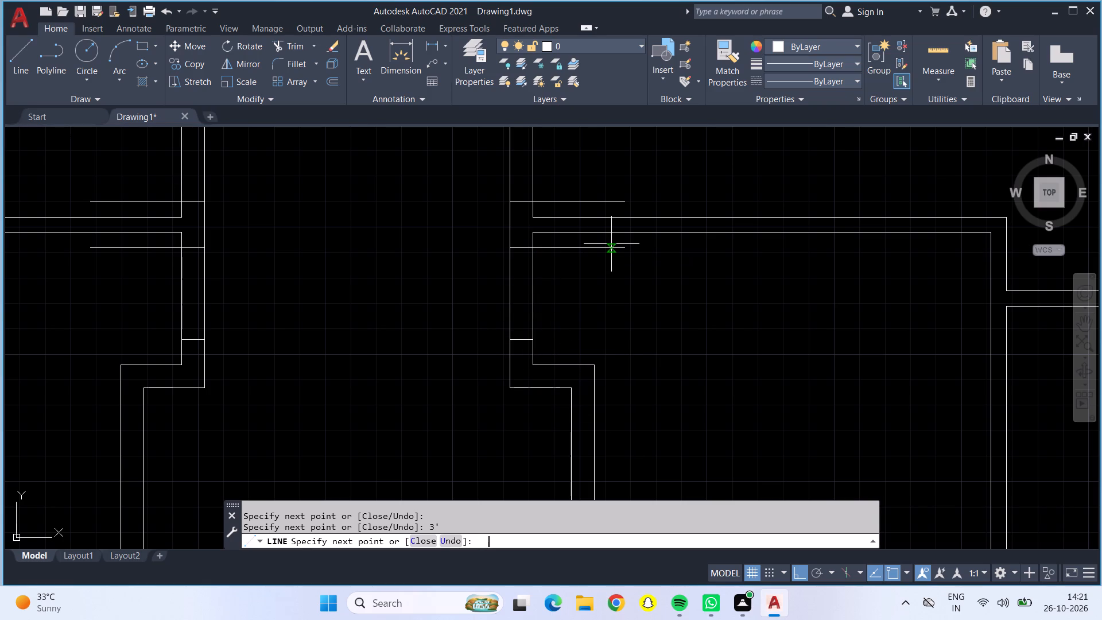
key(Return)
From the inner upper-left corner of the stepped lower left room, draw a 1' line rightward and a jamb up across the top partition.
scroll(160, 514, down, 1)
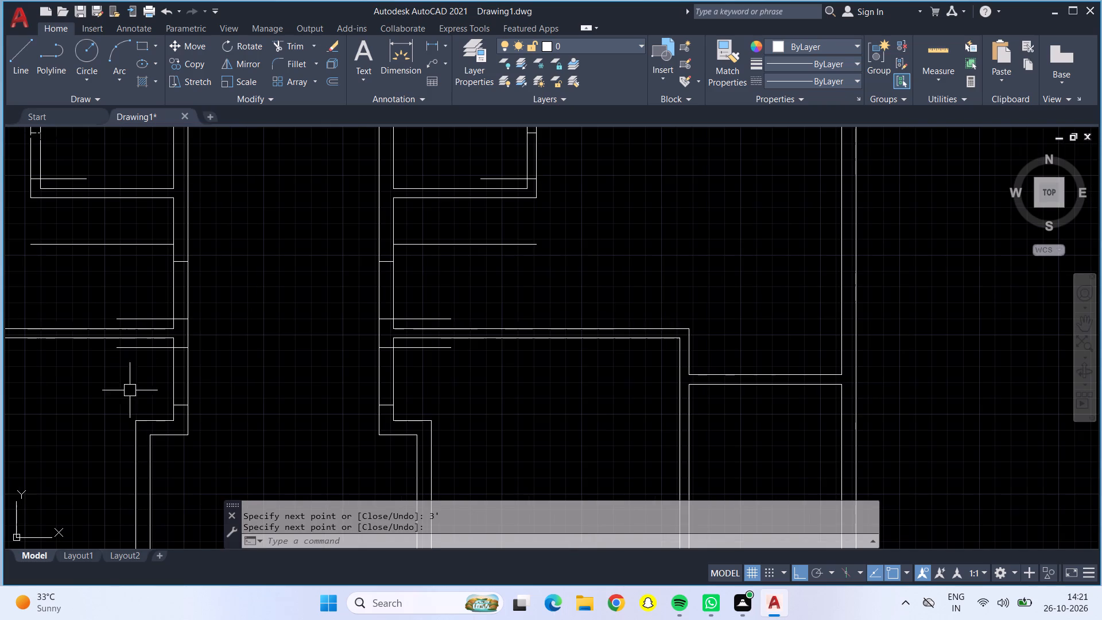
middle_drag(303, 362, 509, 254)
middle_click(509, 254)
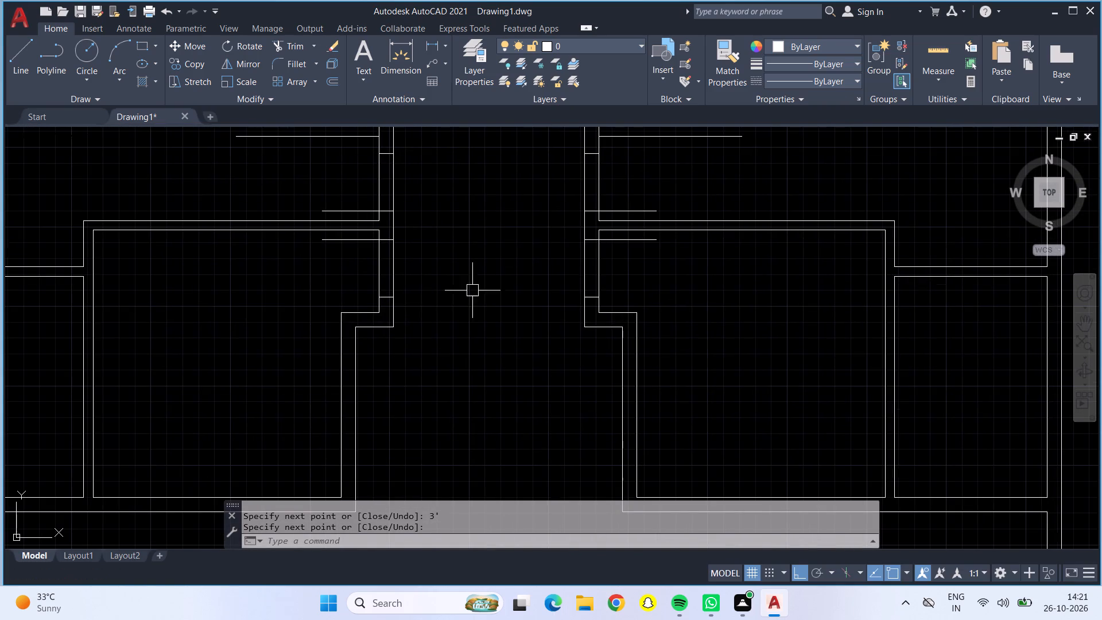
scroll(282, 296, down, 1)
middle_drag(288, 296, 353, 297)
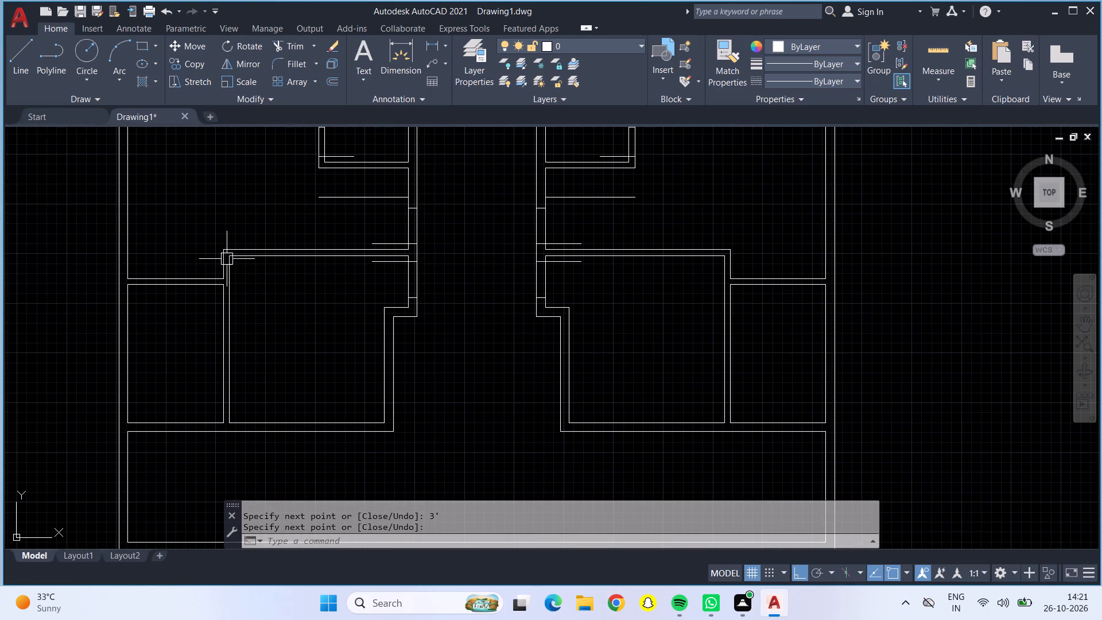
click(12, 55)
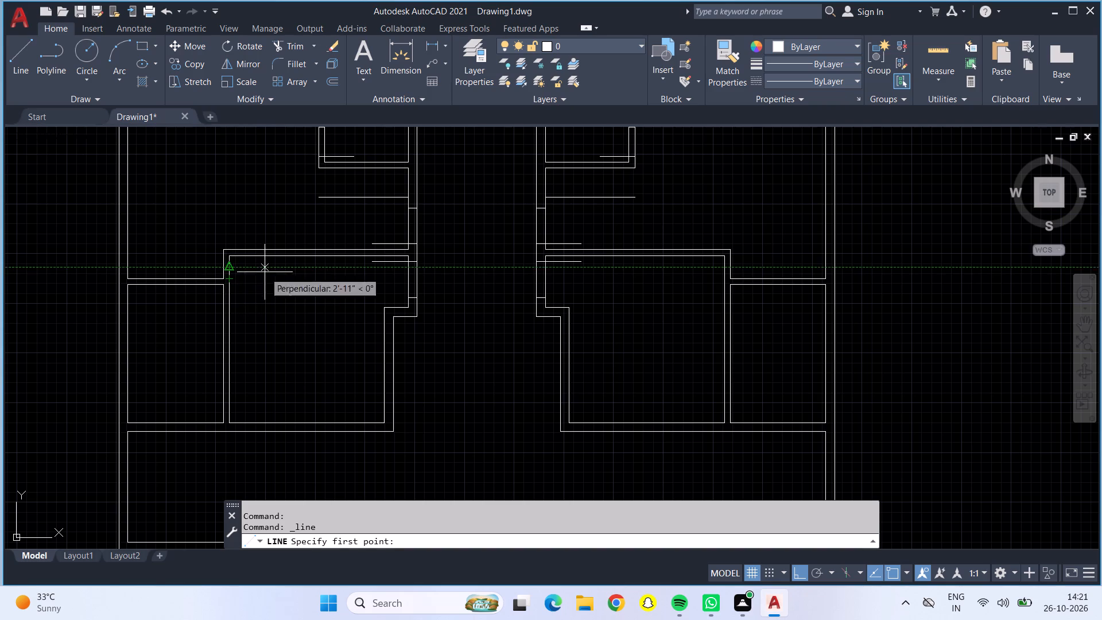
scroll(237, 255, up, 3)
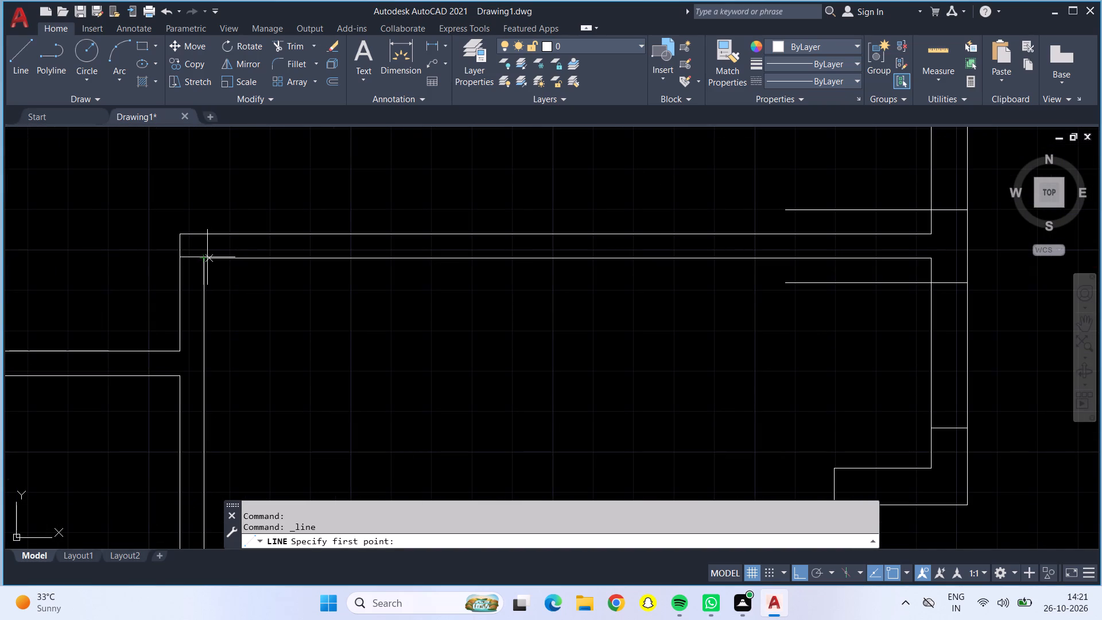
click(201, 258)
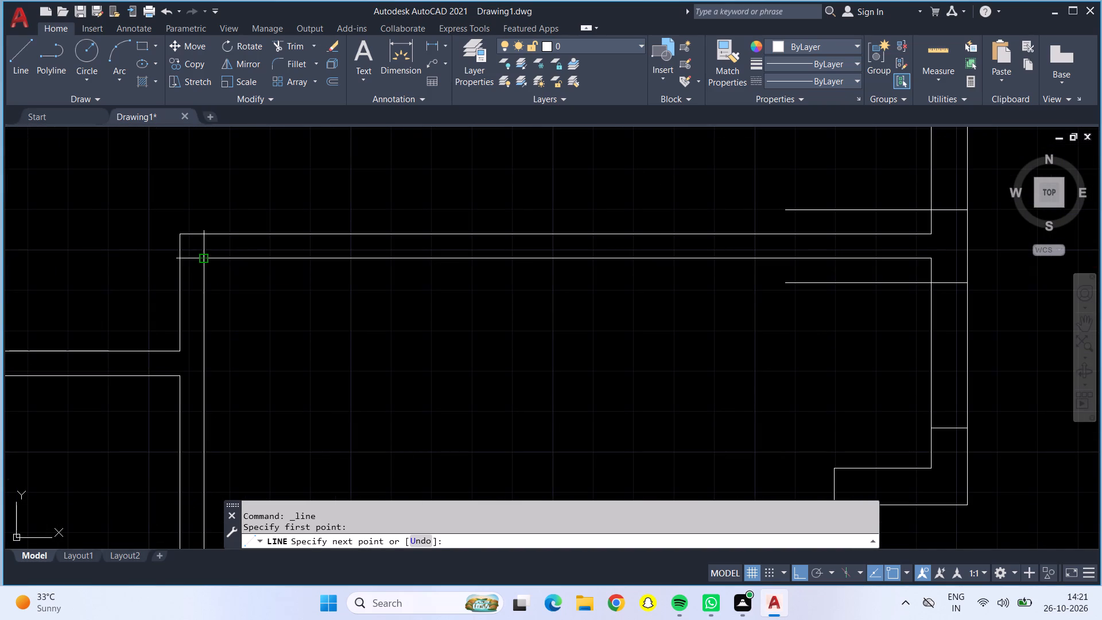
text(1')
key(Return)
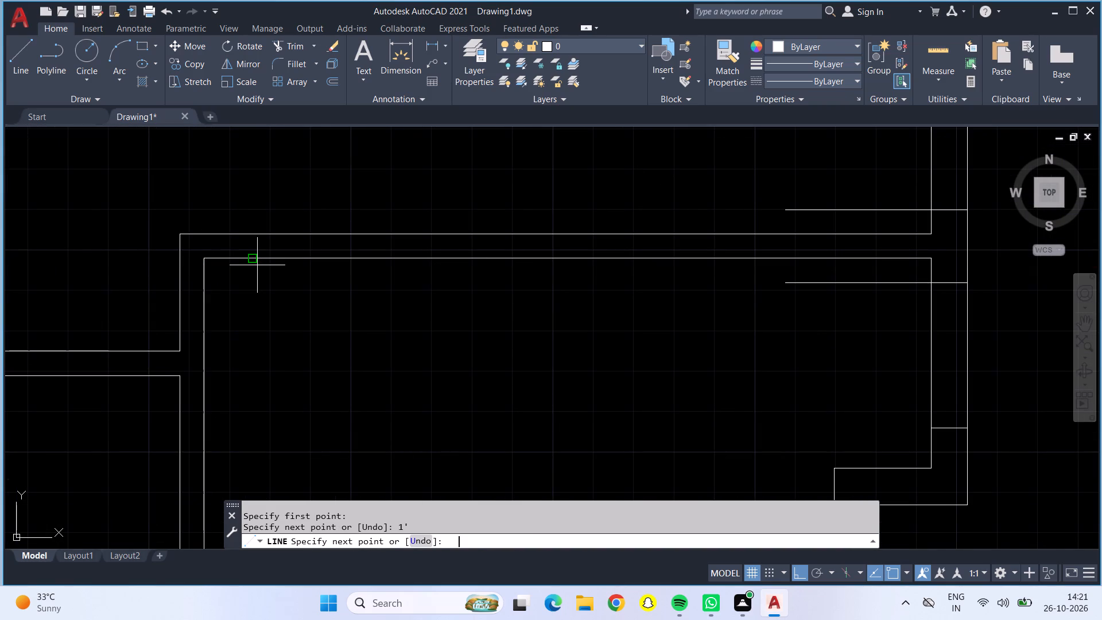
click(253, 232)
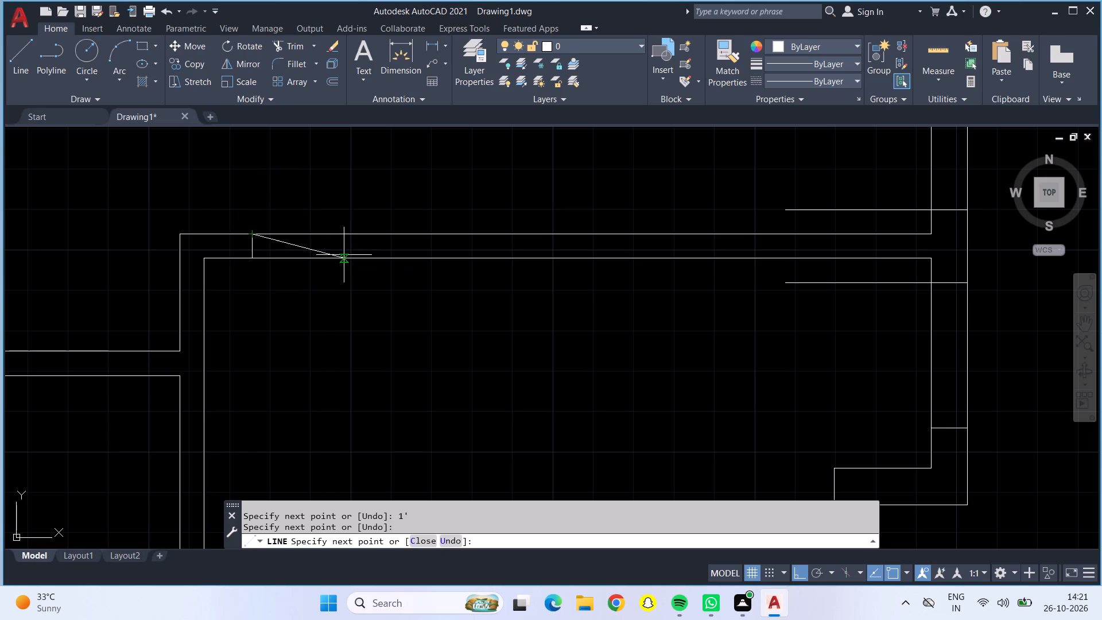
Complete the lower left room's top doorway with a 3' opening line rightward, a second jamb, a closing line leftward, and a 3' leaf downward.
text(3')
key(Return)
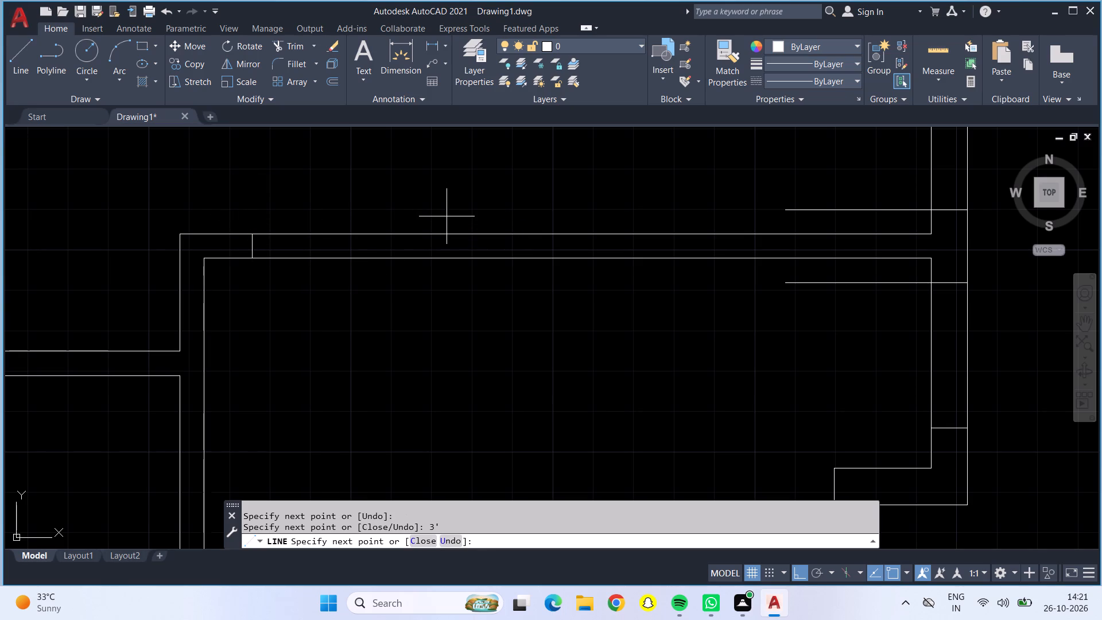
click(397, 258)
click(251, 256)
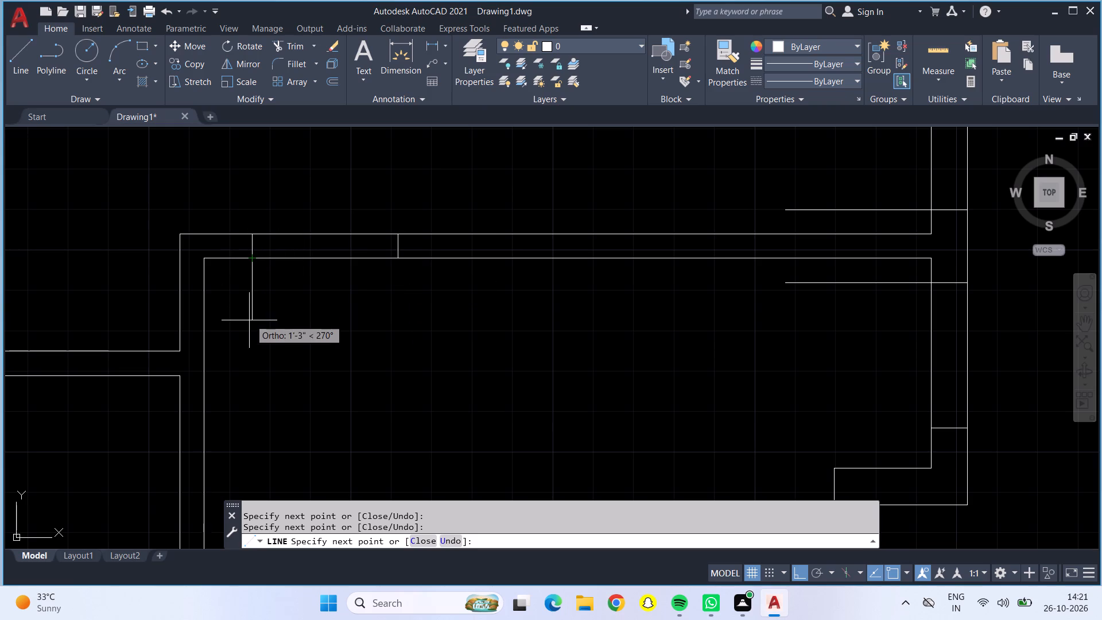
text(3')
key(Return)
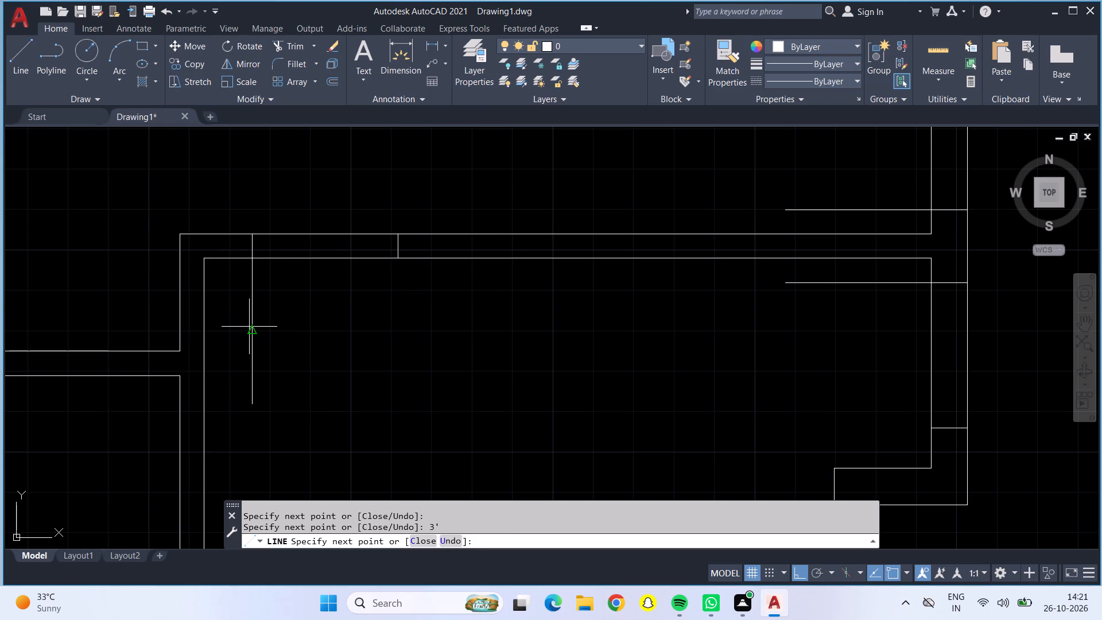
key(Return)
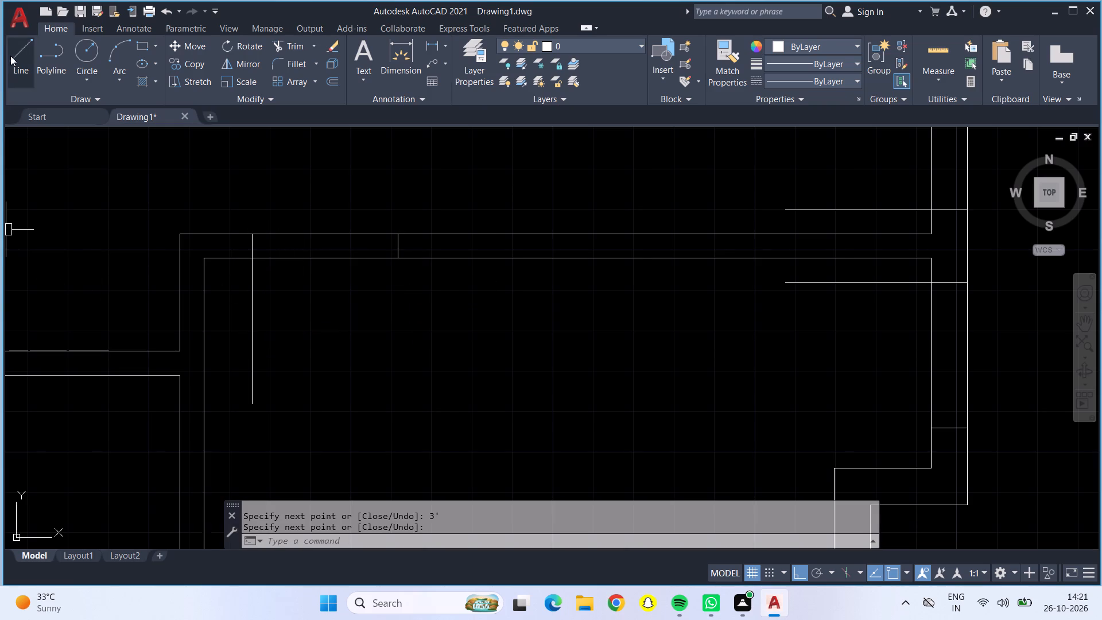
From the inner upper-right corner of the stepped lower right room, draw a 1' line leftward and a jamb up across the top partition.
click(15, 58)
scroll(204, 201, down, 2)
middle_drag(612, 278, 395, 308)
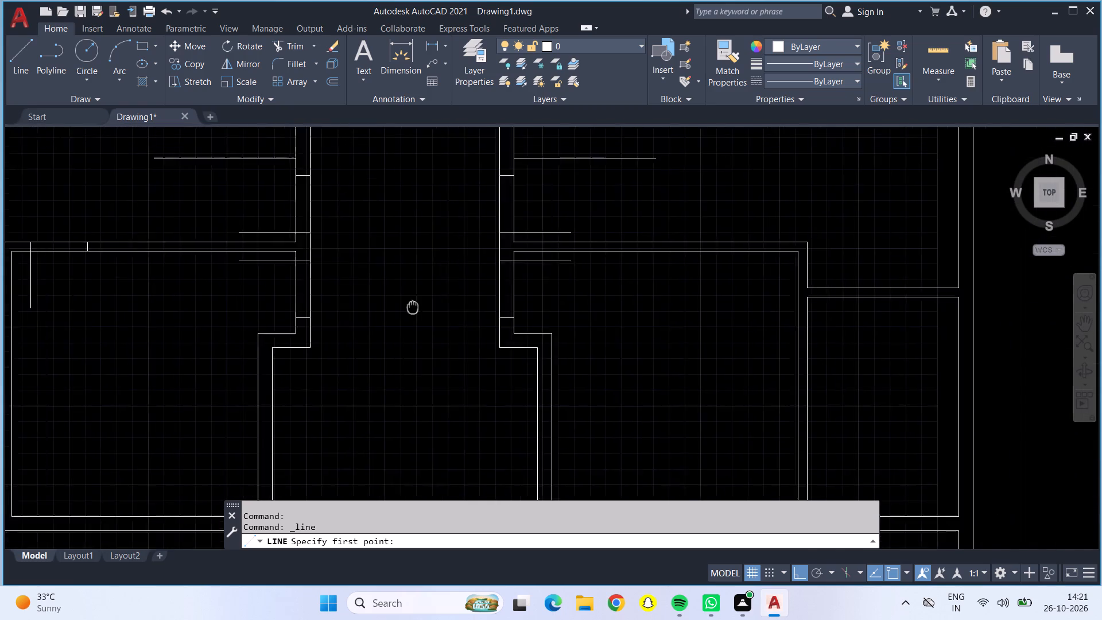
middle_drag(395, 308, 262, 309)
scroll(597, 258, up, 2)
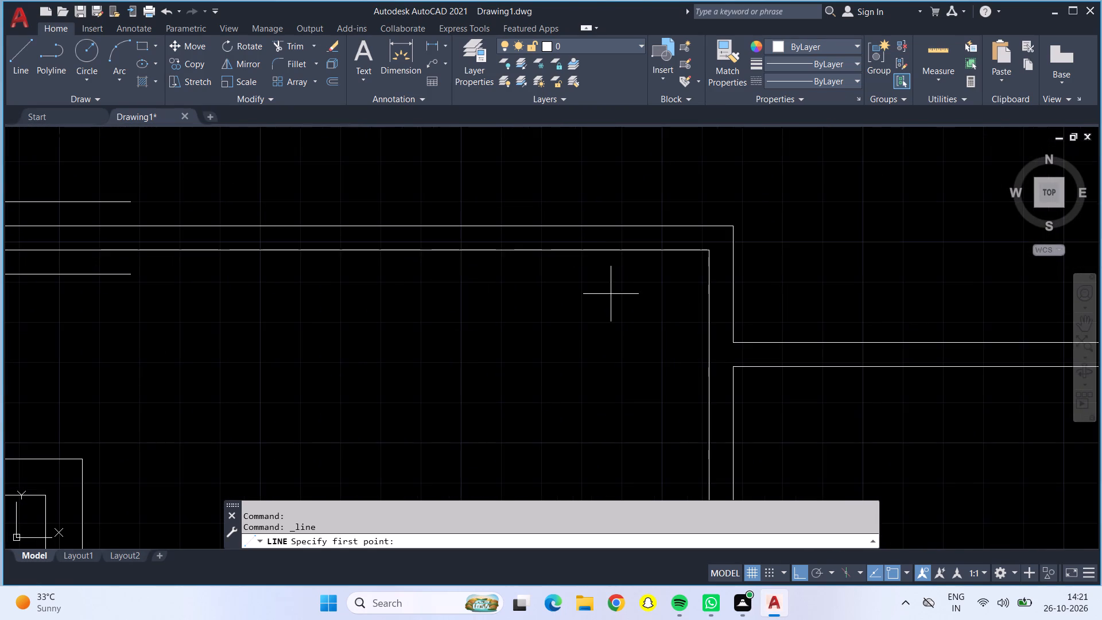
middle_drag(614, 295, 429, 330)
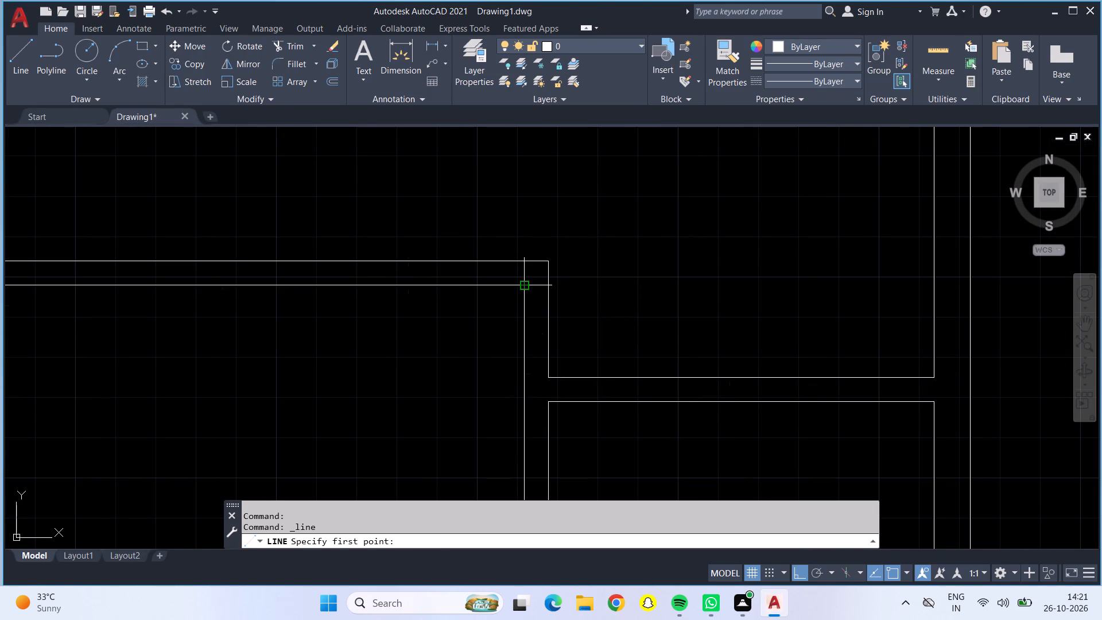
click(523, 283)
key(1)
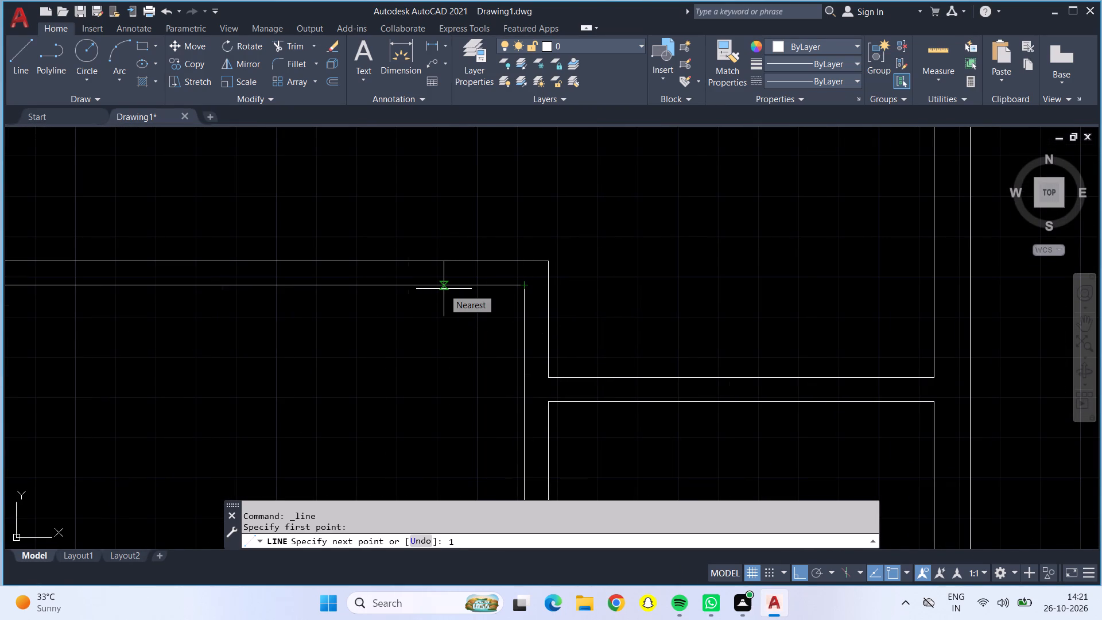
key(apostrophe)
key(Return)
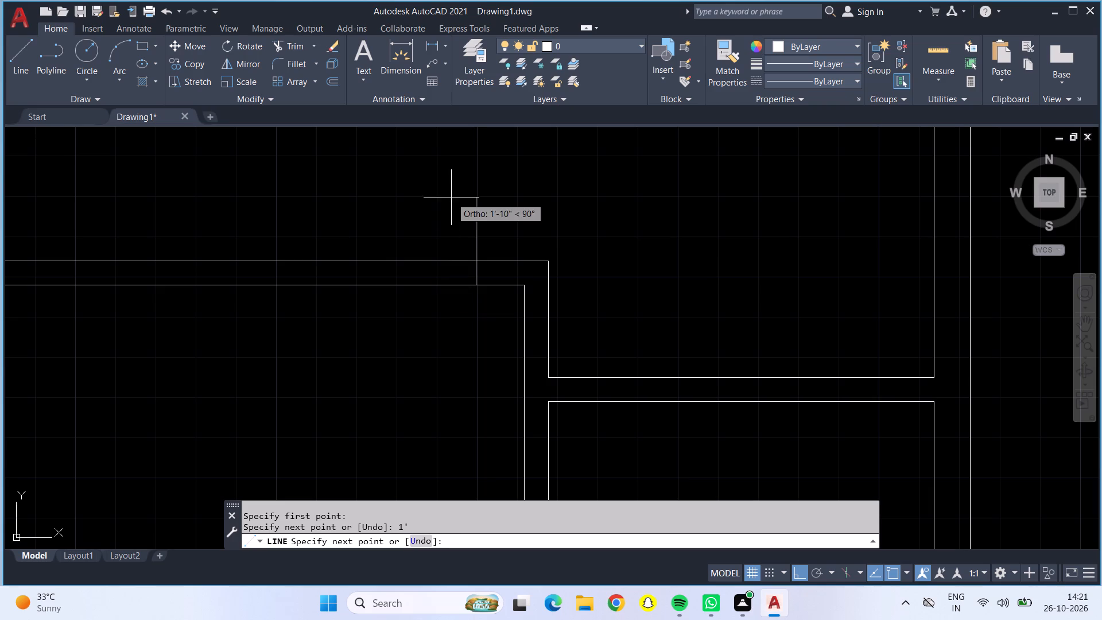
click(477, 258)
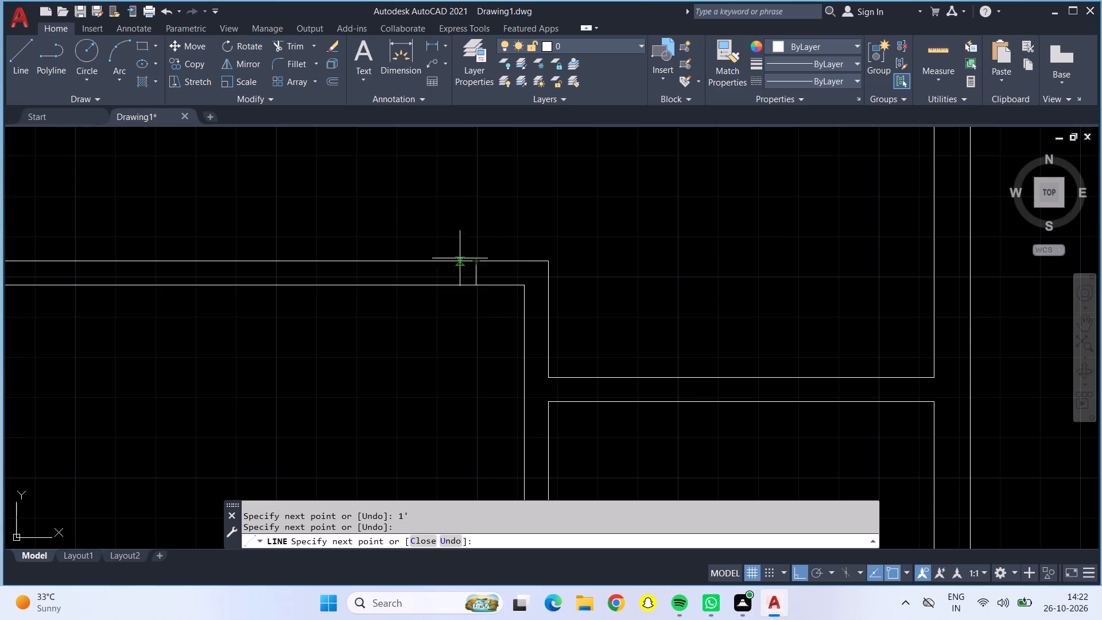
Complete the lower right room's top doorway with a 3' opening line leftward, a second jamb, a closing line rightward, and a 3' leaf downward.
key(3)
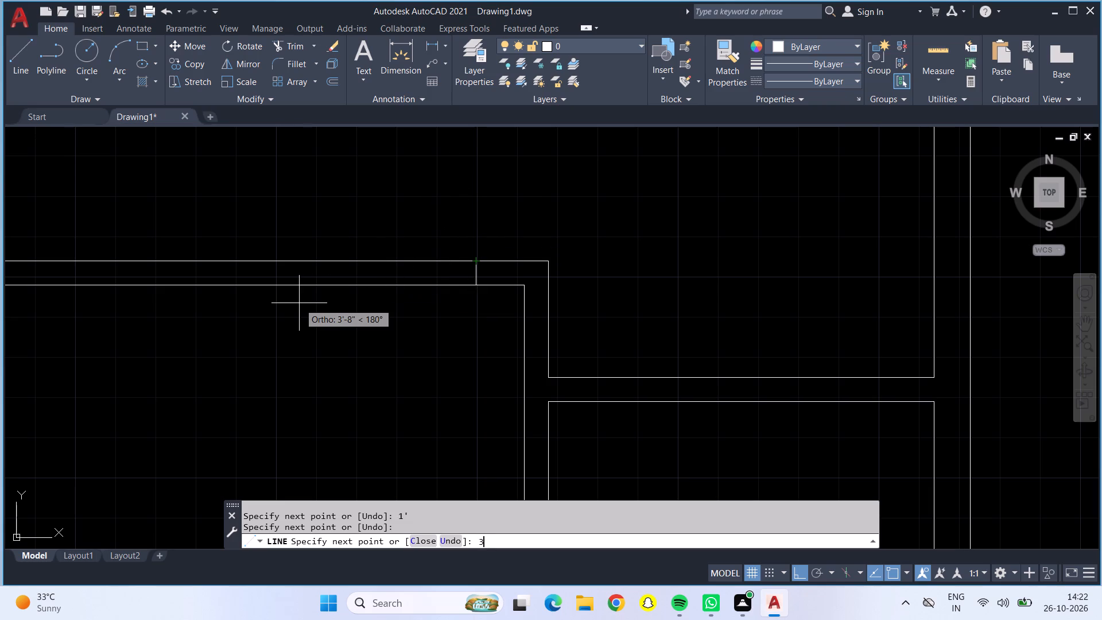
key(apostrophe)
key(Return)
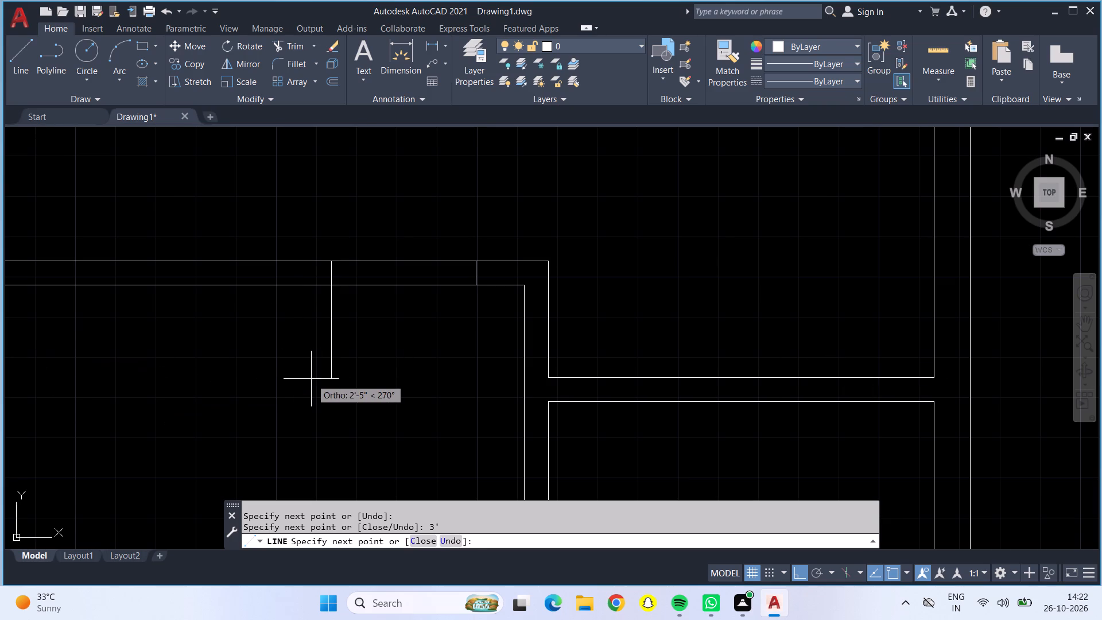
key(9)
key(BackSpace)
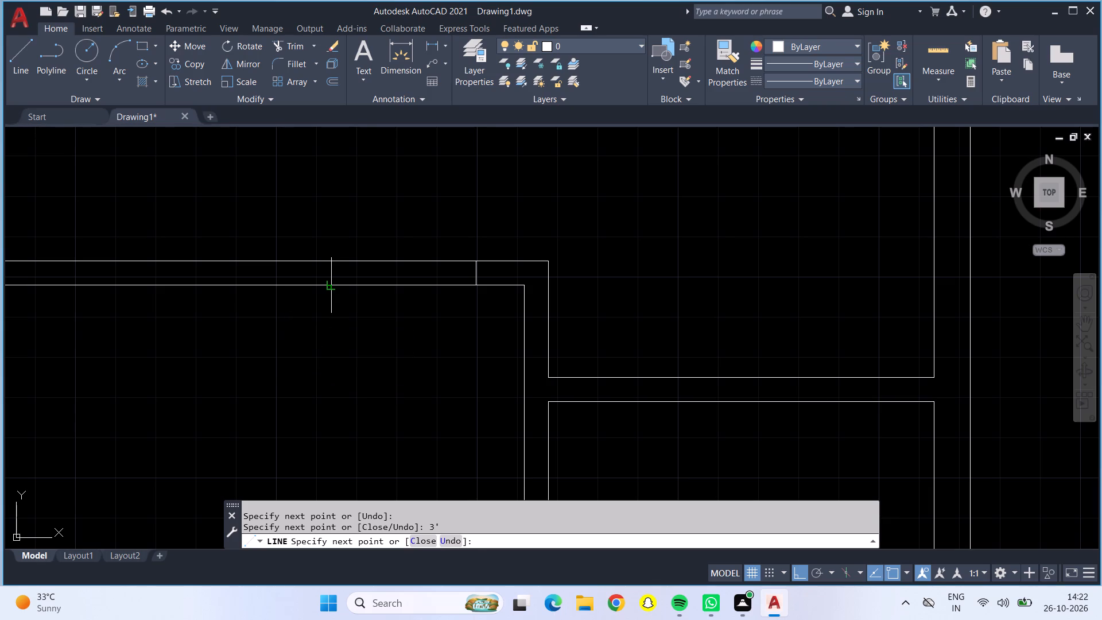
click(333, 288)
click(474, 287)
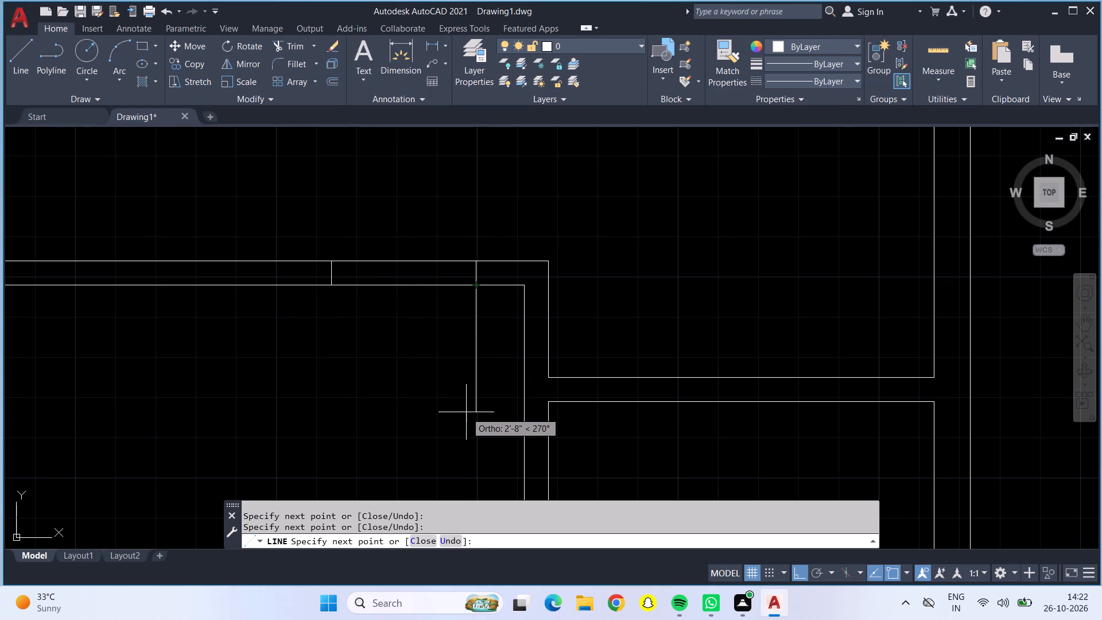
text(3')
key(Return)
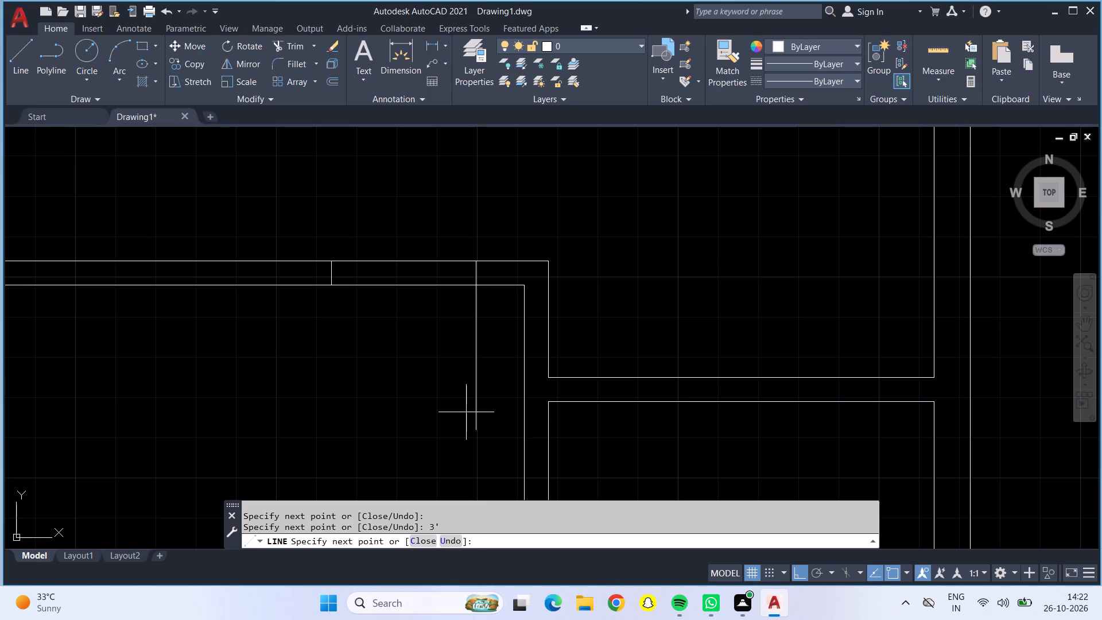
key(Return)
Draw a 1' line leftward from the outer wall along the upper face of the partition above the lower right small room.
scroll(6, 382, down, 3)
middle_drag(165, 431, 232, 428)
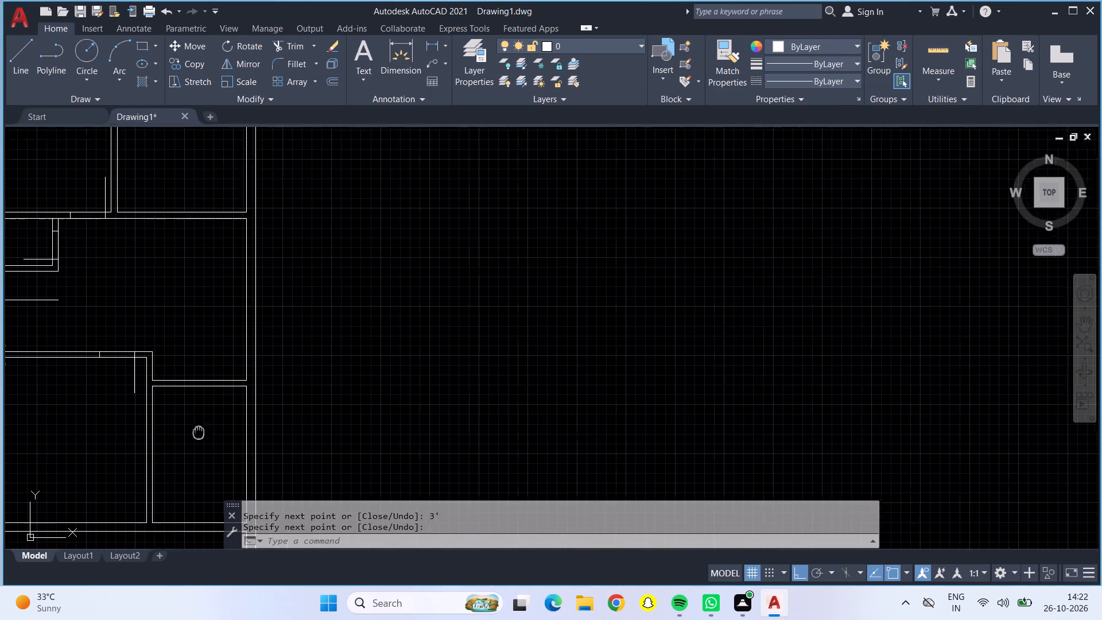
middle_drag(232, 428, 333, 382)
middle_drag(207, 408, 344, 386)
click(27, 56)
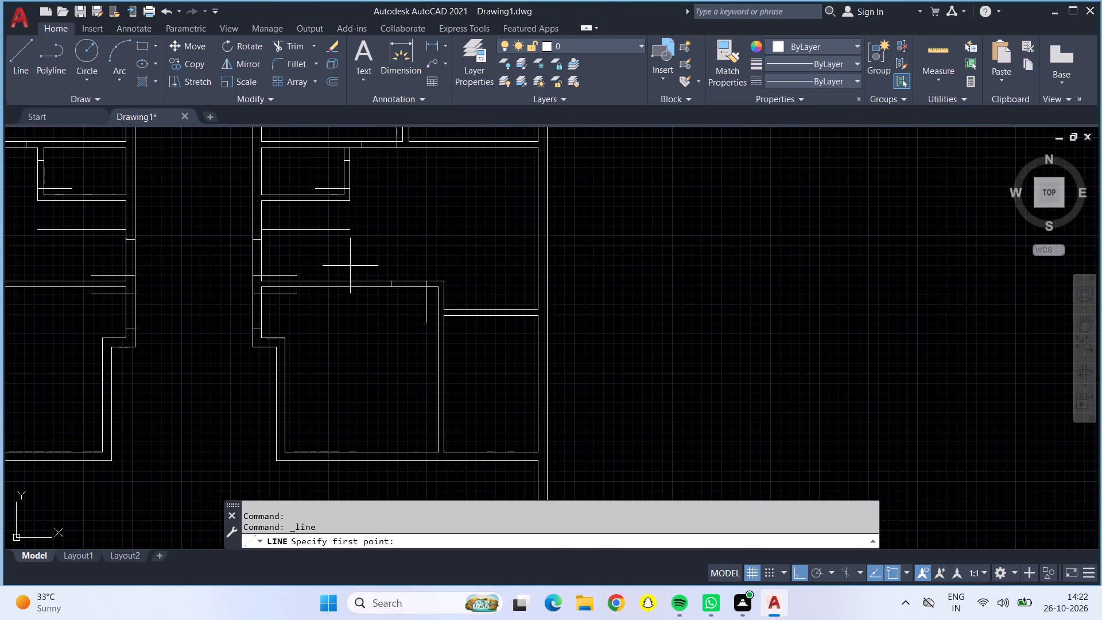
scroll(499, 323, up, 3)
middle_drag(497, 326, 384, 375)
click(544, 320)
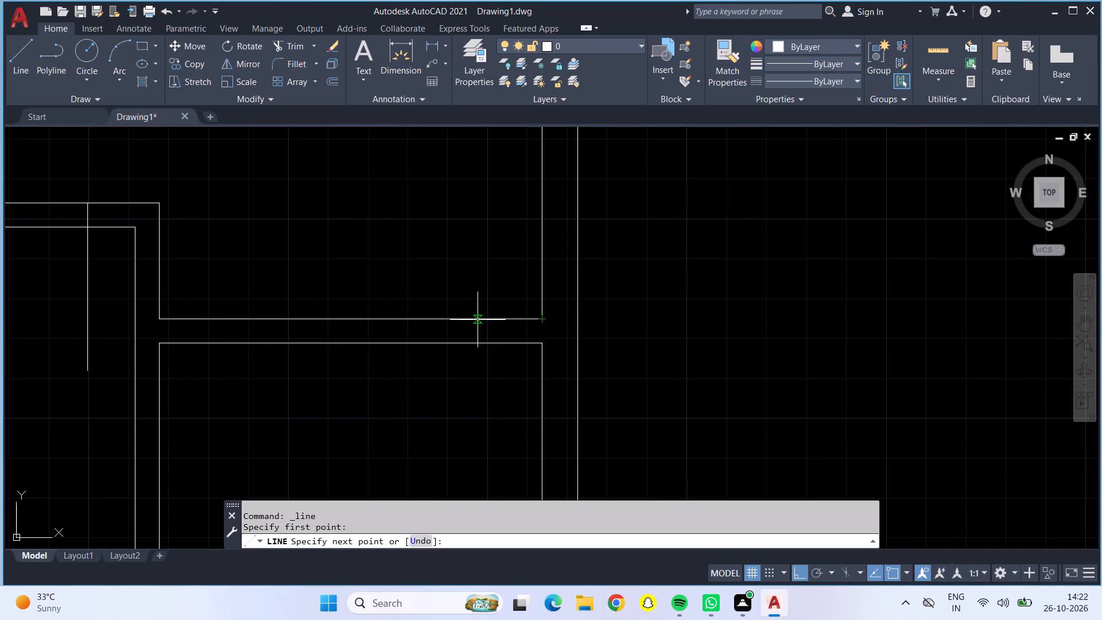
text(1')
key(Return)
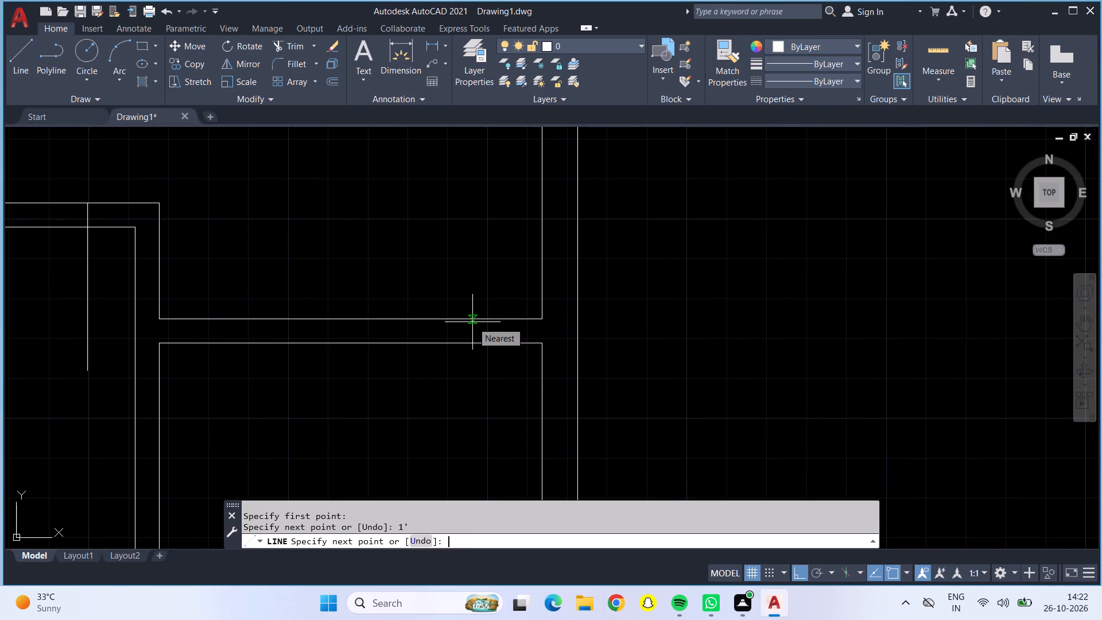
click(495, 342)
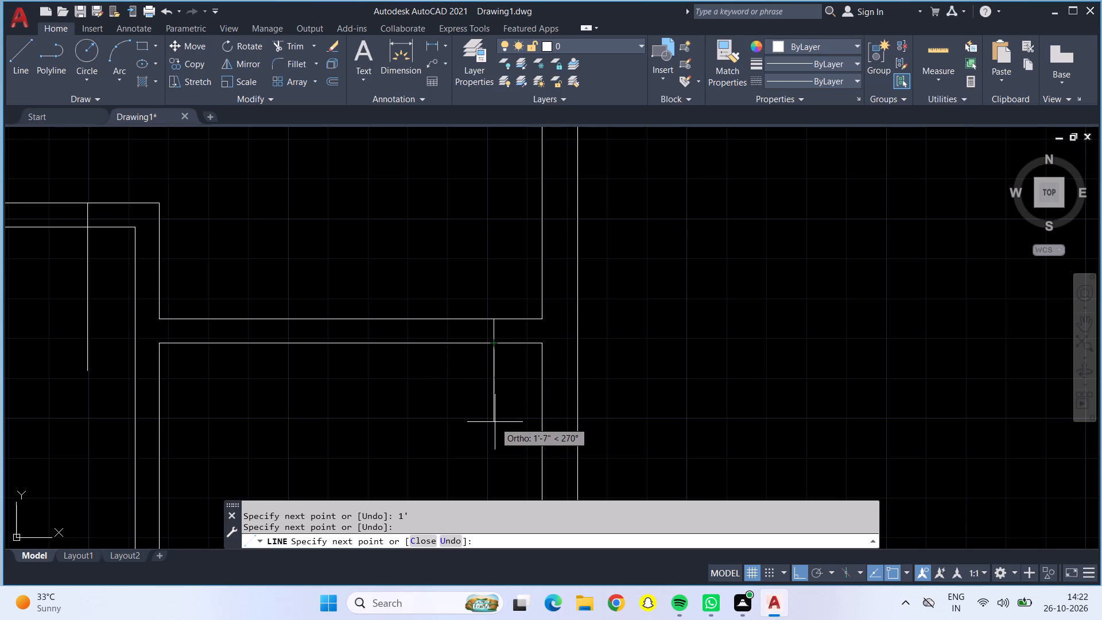
key(ctrl+z)
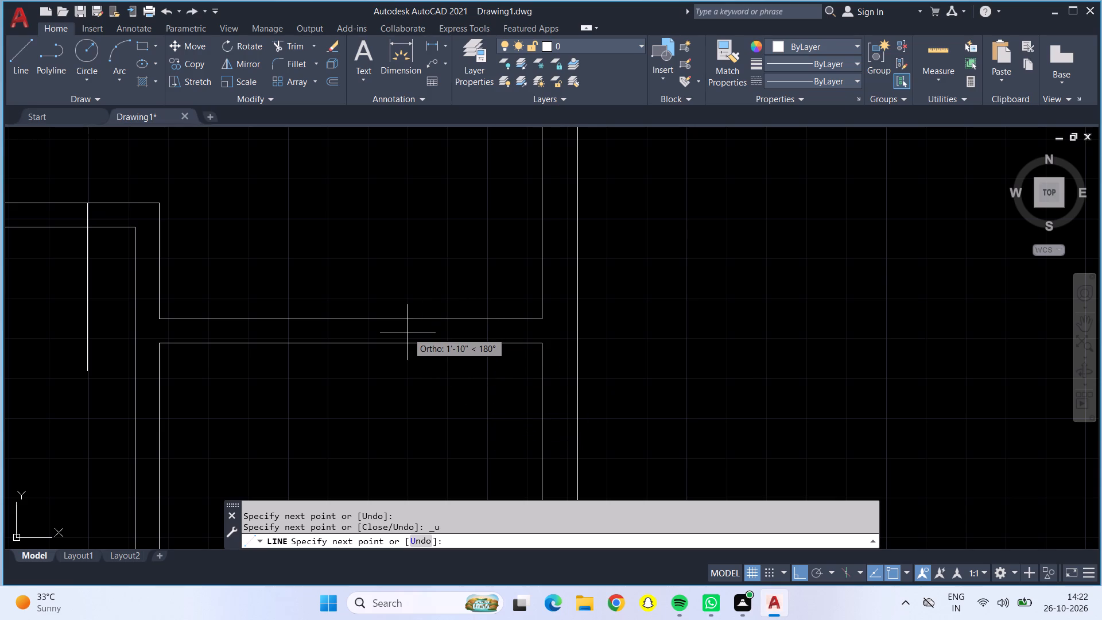
Above the lower right small room, draw a 2'5" line leftward, a jamb down across the partition, a 4' line leftward, and a second jamb up.
text(2')
text(5")
key(Return)
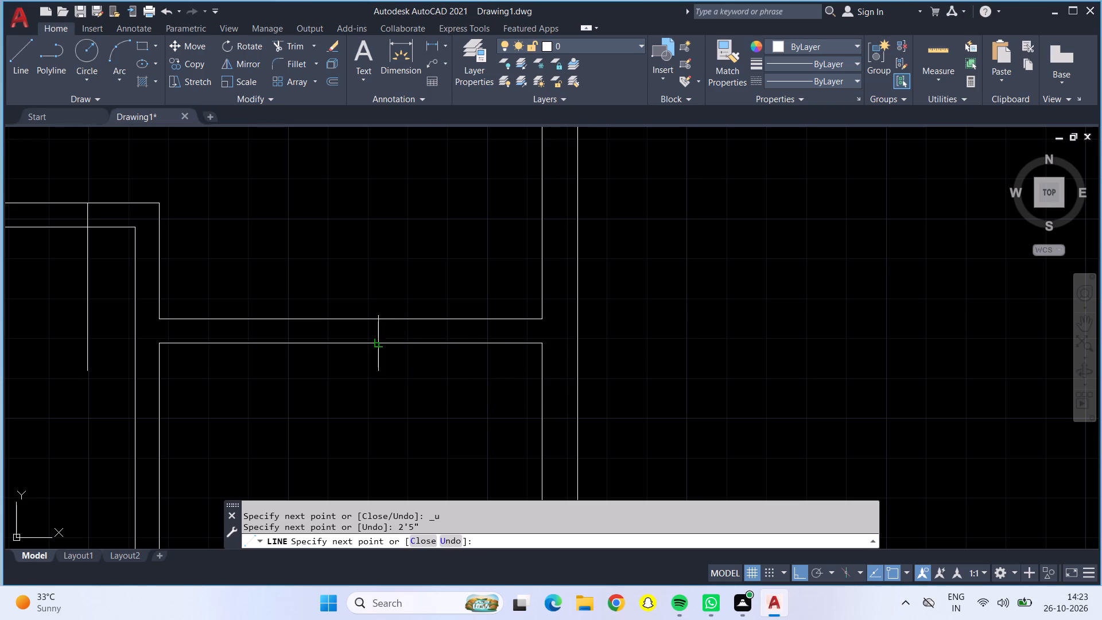
click(380, 347)
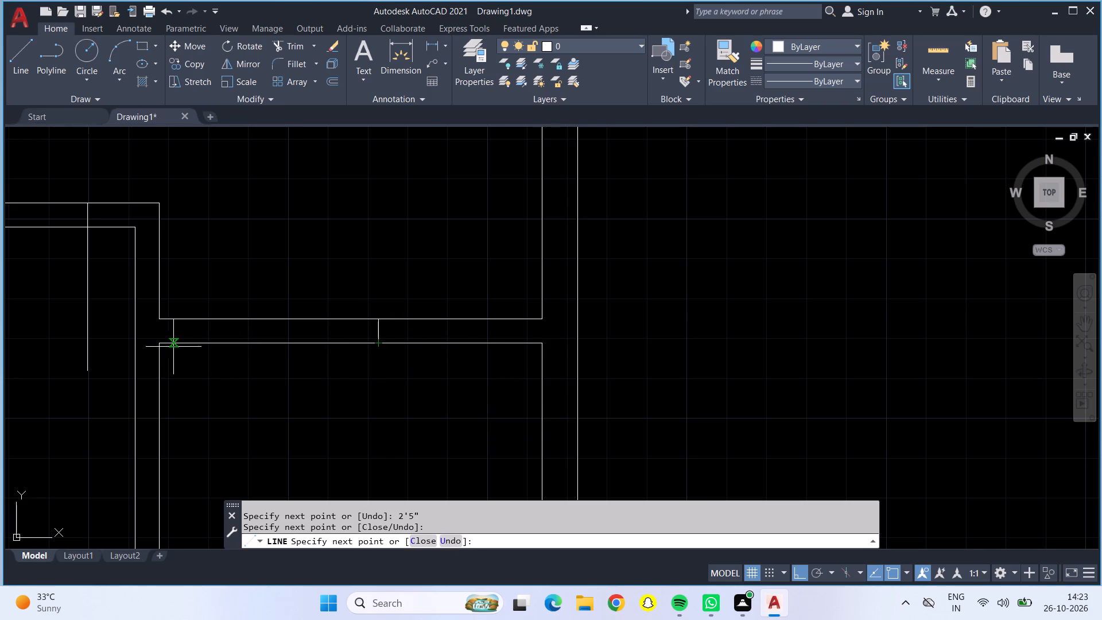
text(4')
key(Return)
click(190, 317)
key(Escape)
From the lower left small room's inner upper-left corner, draw a 1' line rightward, a further 2'5" line, and a jamb up across the partition.
scroll(261, 302, down, 2)
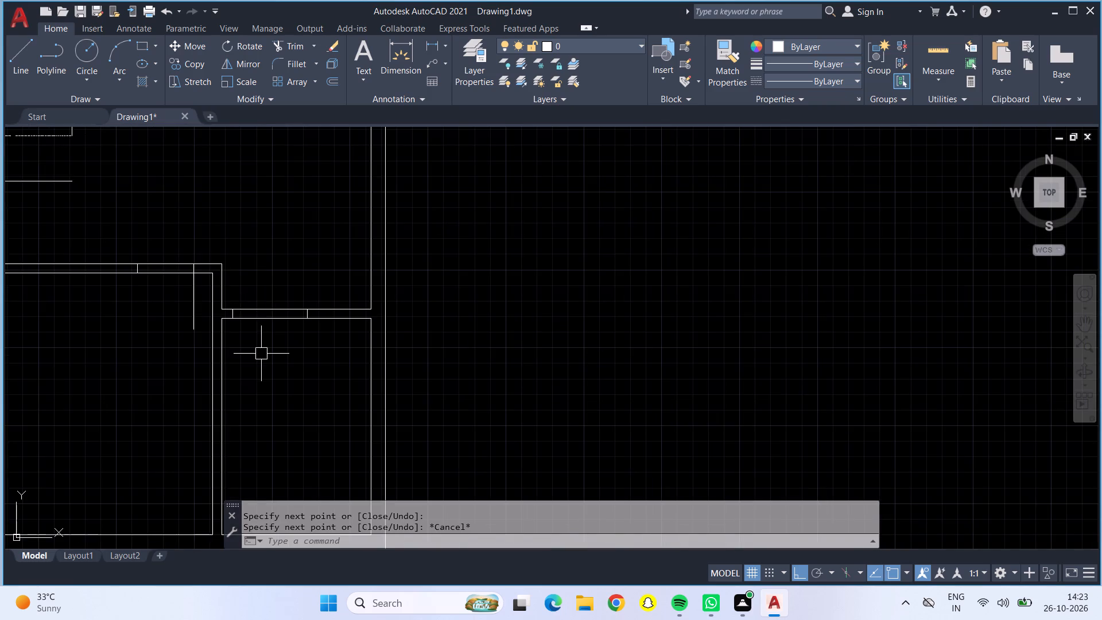
scroll(259, 355, down, 1)
middle_drag(259, 357, 533, 377)
scroll(343, 385, down, 1)
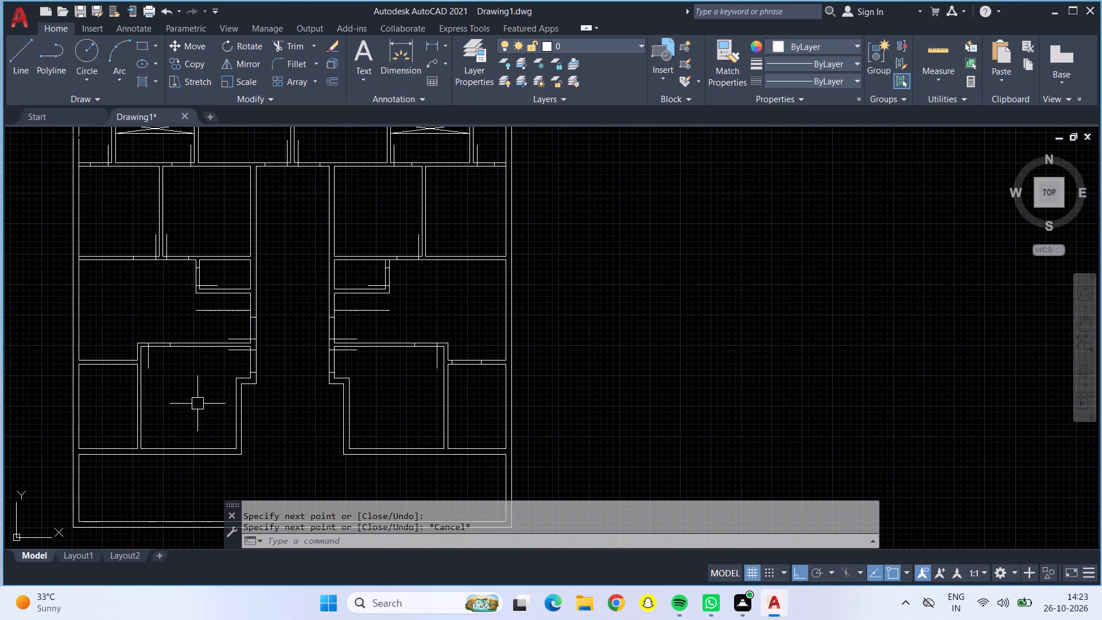
middle_drag(195, 401, 382, 383)
click(19, 55)
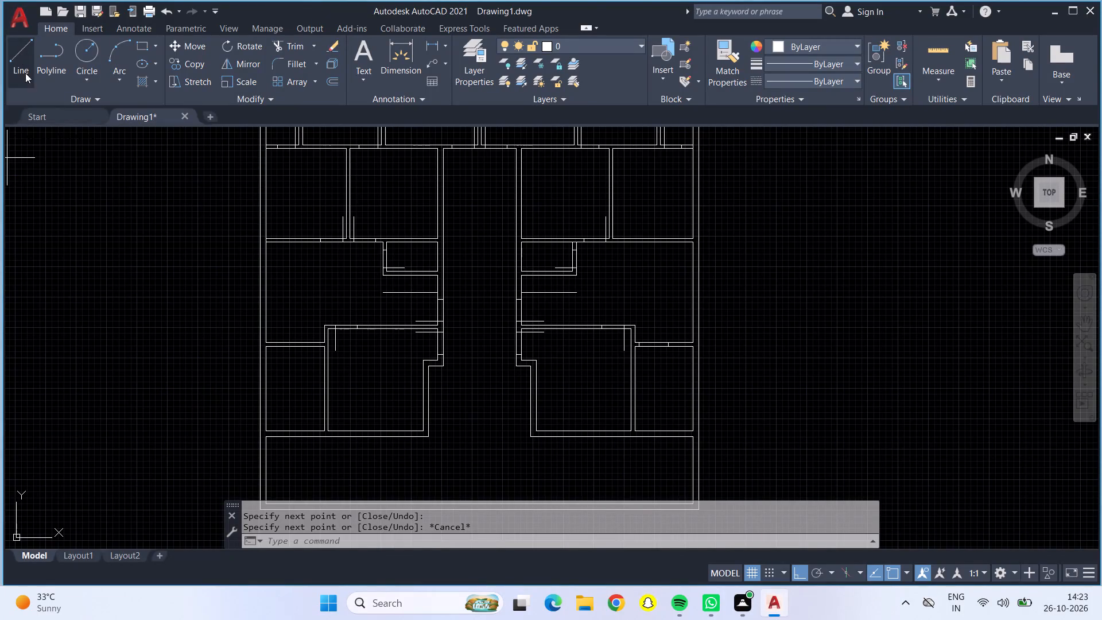
scroll(255, 347, up, 4)
scroll(358, 357, up, 2)
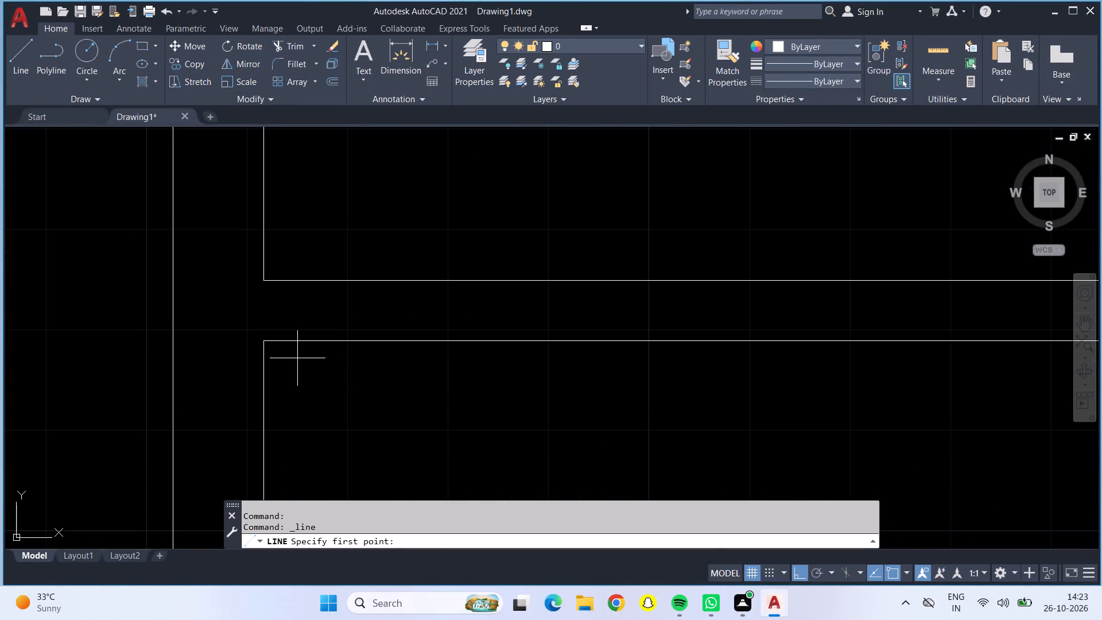
click(262, 338)
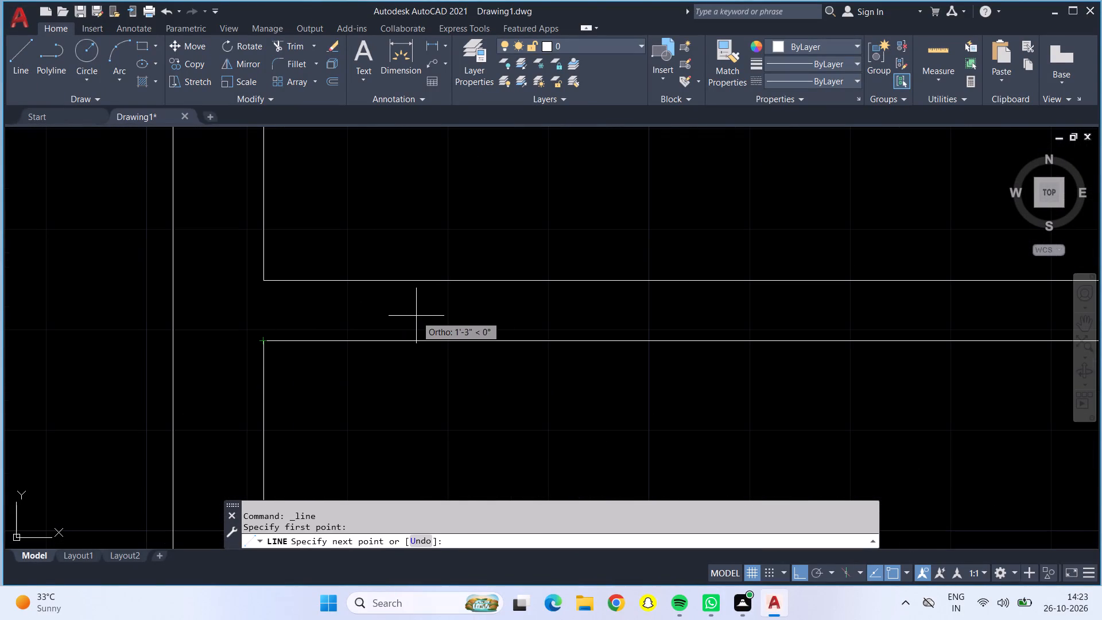
text(1')
key(Return)
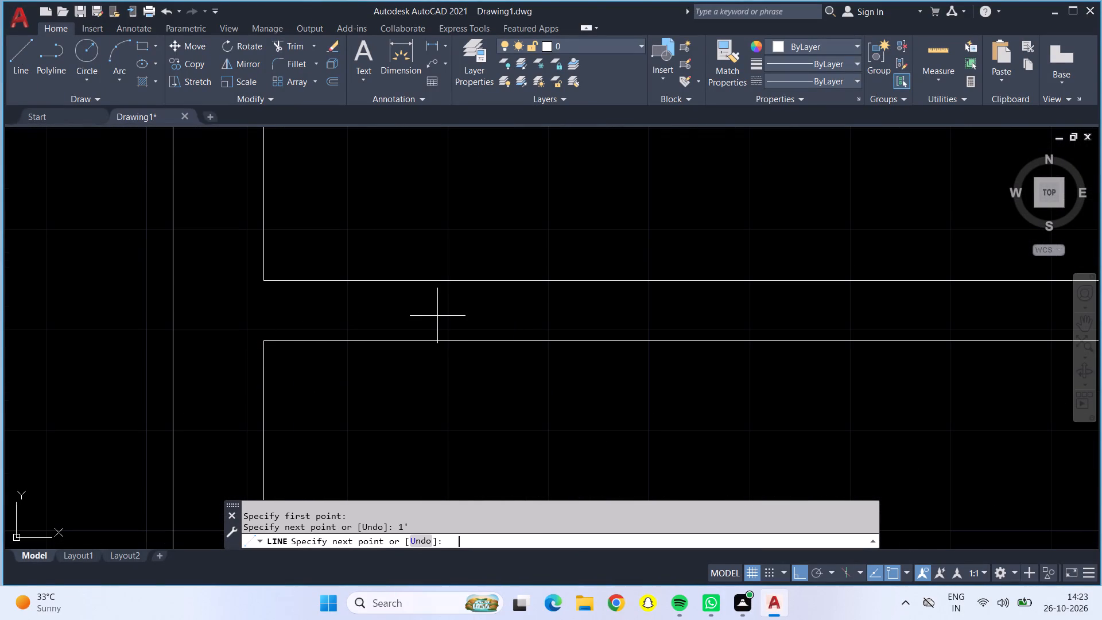
text(2'5")
key(Return)
scroll(440, 325, down, 3)
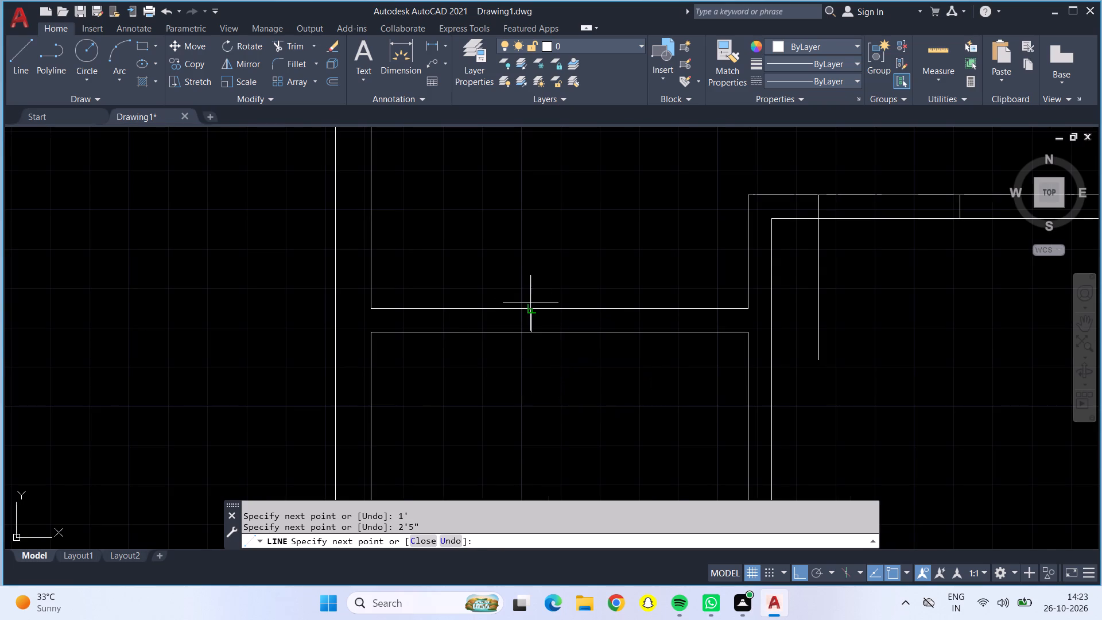
click(530, 307)
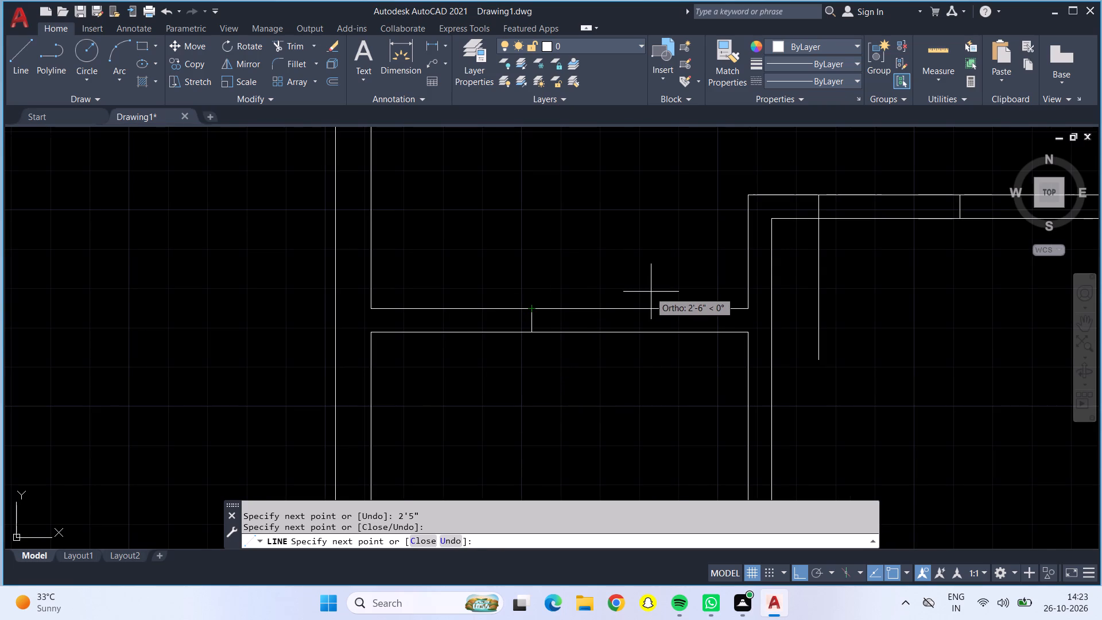
Continue with a 4' opening line rightward along the partition's upper face and a second jamb down to its lower face.
text(4')
key(Return)
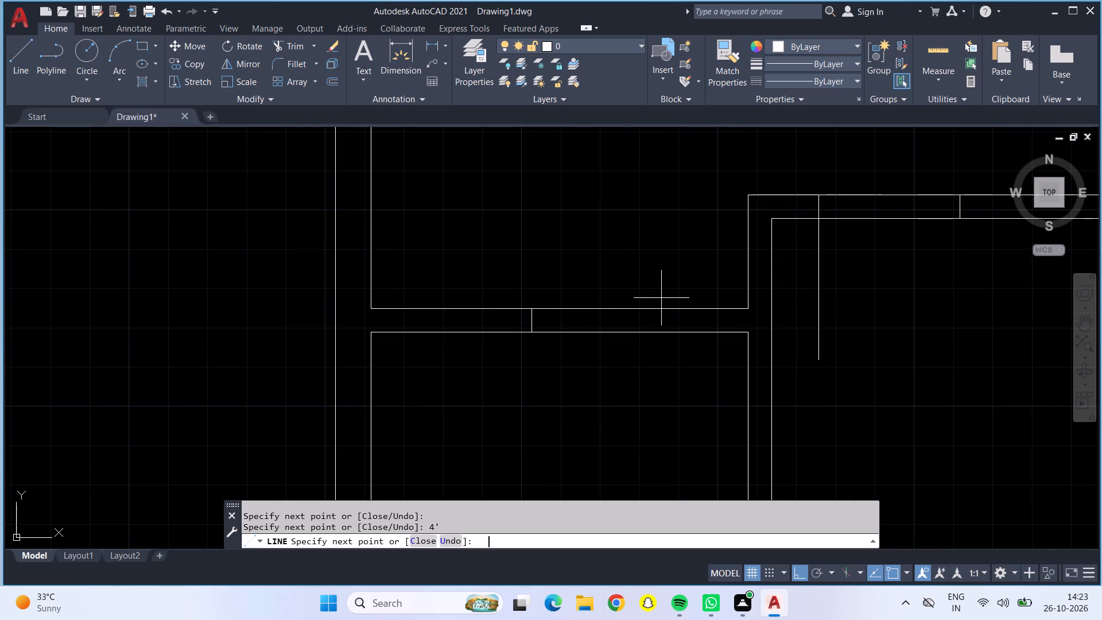
click(721, 336)
scroll(653, 376, down, 3)
key(Escape)
Trim the wall lines between the jambs of the lower left small room's top opening and the adjoining lower left room's top doorway.
scroll(649, 411, down, 1)
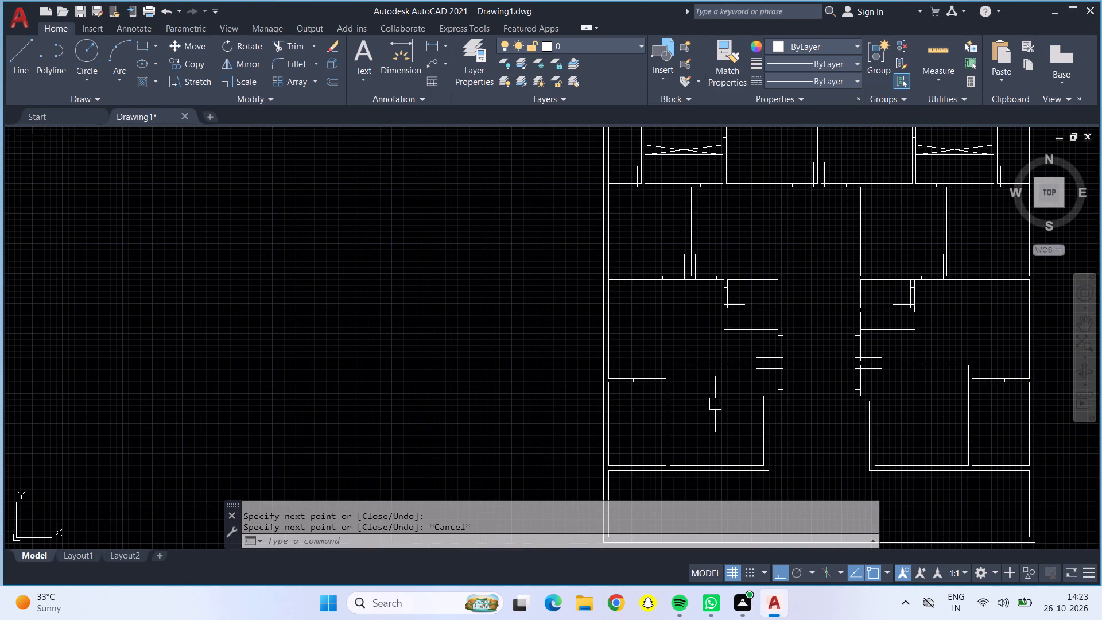
middle_drag(717, 404, 538, 330)
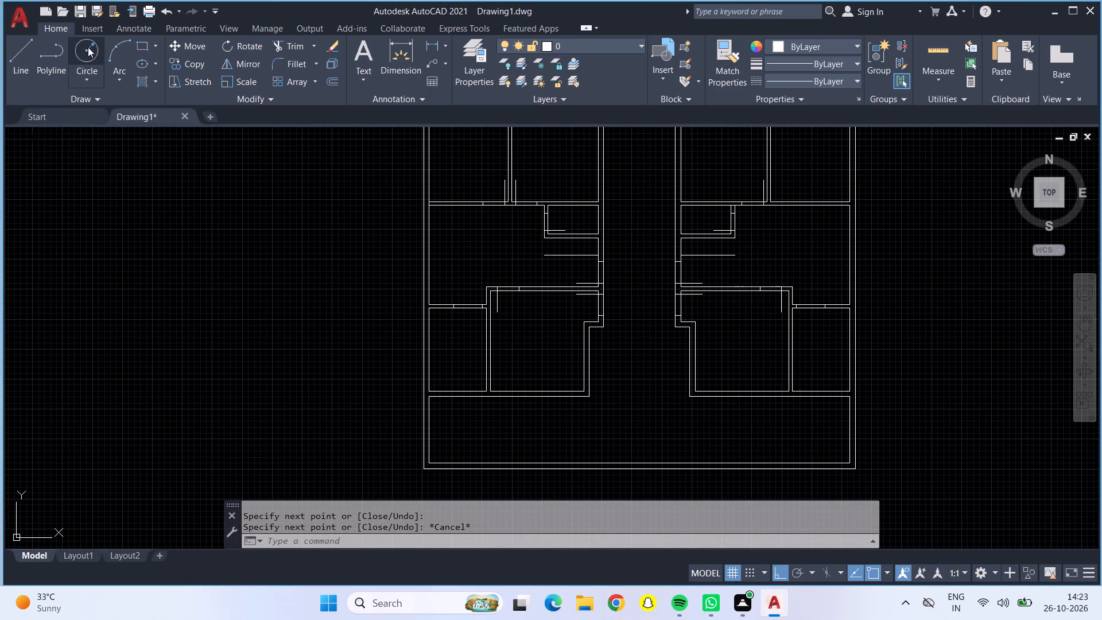
click(293, 45)
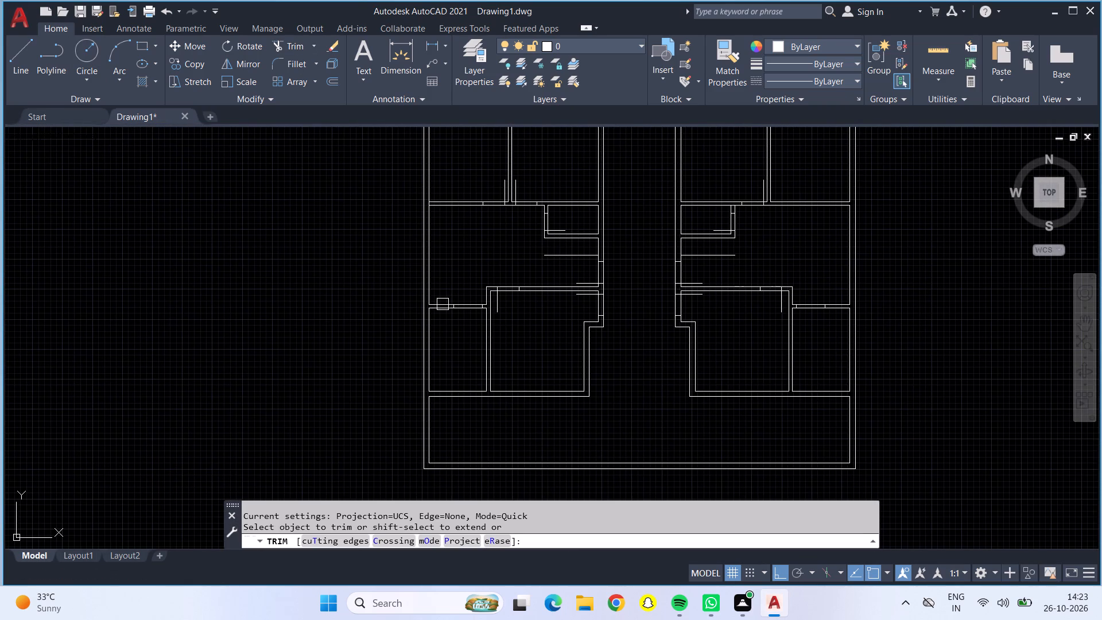
scroll(447, 307, up, 3)
drag(504, 265, 551, 369)
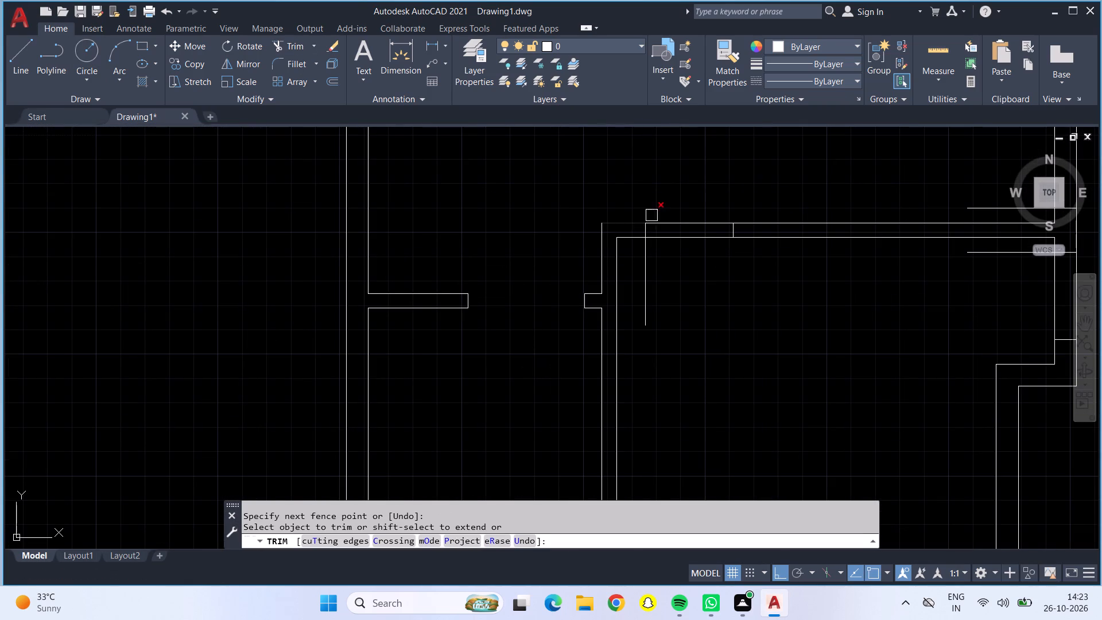
drag(689, 196, 712, 267)
Trim the wall lines between the jambs of the lower right room's top doorway and the adjoining small room's top opening.
scroll(711, 268, down, 2)
middle_drag(747, 335, 399, 326)
drag(771, 220, 774, 227)
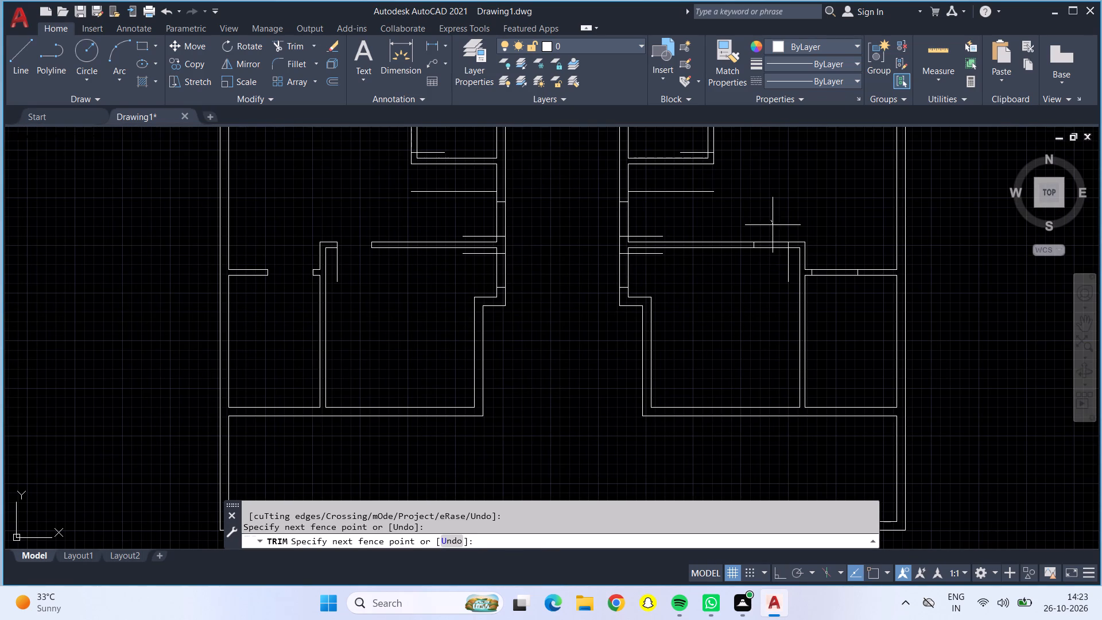
drag(774, 227, 782, 268)
drag(828, 255, 837, 276)
drag(837, 276, 837, 283)
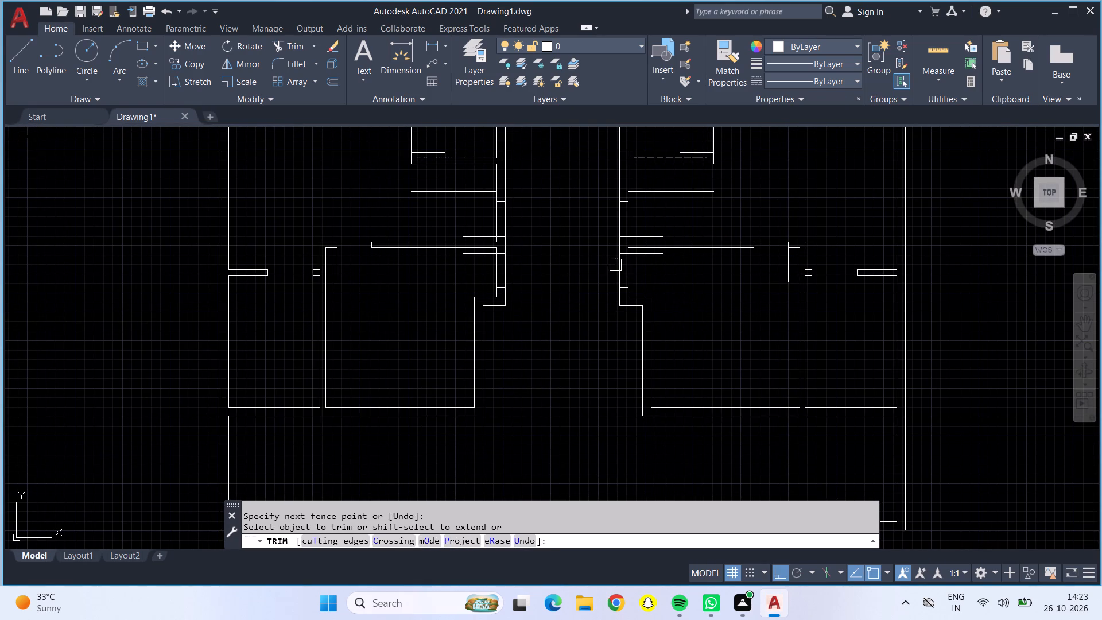
Trim the passage wall lines across the doorways of the stepped lower right and lower left rooms, including the leftover wall stubs.
scroll(620, 268, up, 2)
drag(588, 264, 666, 270)
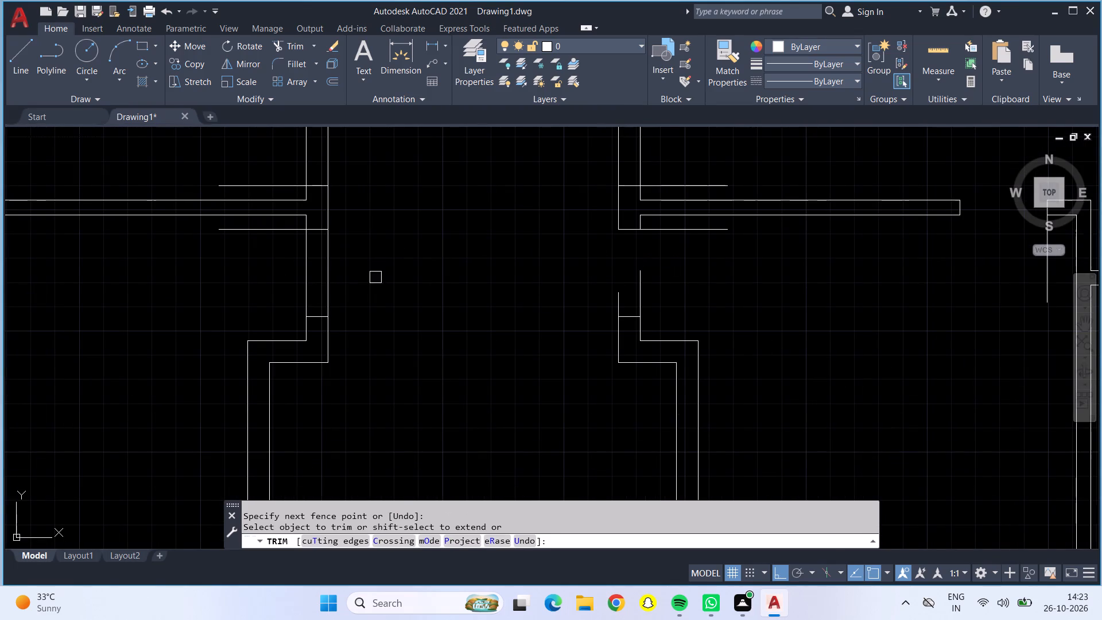
click(615, 293)
click(643, 291)
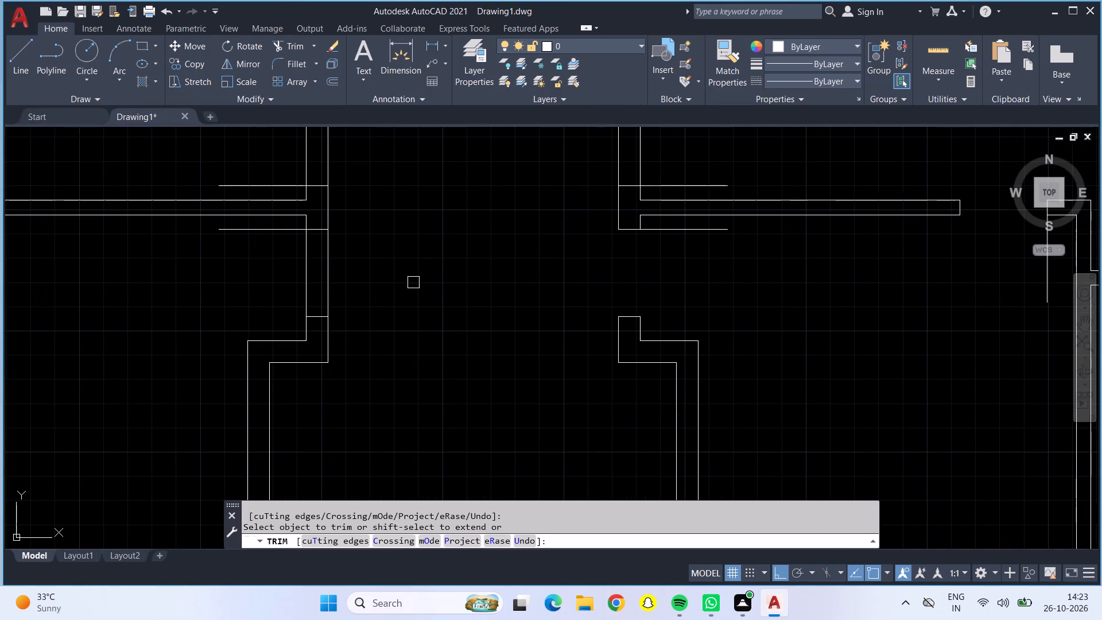
drag(273, 263, 355, 273)
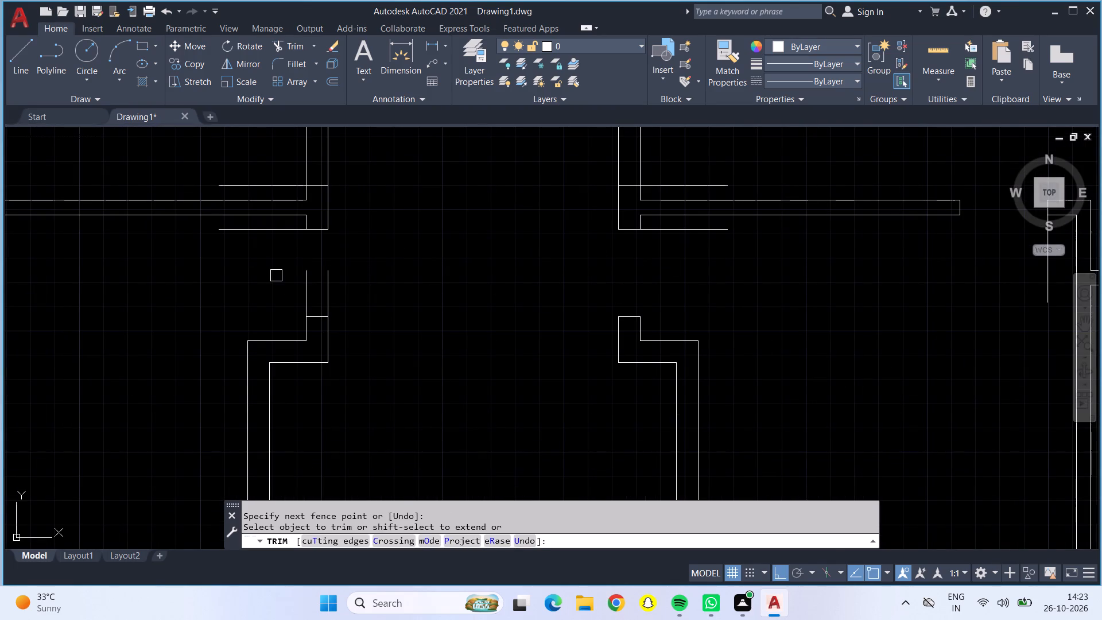
drag(276, 276, 355, 280)
click(329, 295)
Trim the passage wall lines across the left and right doorways just above the stepped lower rooms.
scroll(340, 295, down, 1)
middle_drag(374, 272, 392, 386)
scroll(335, 318, up, 3)
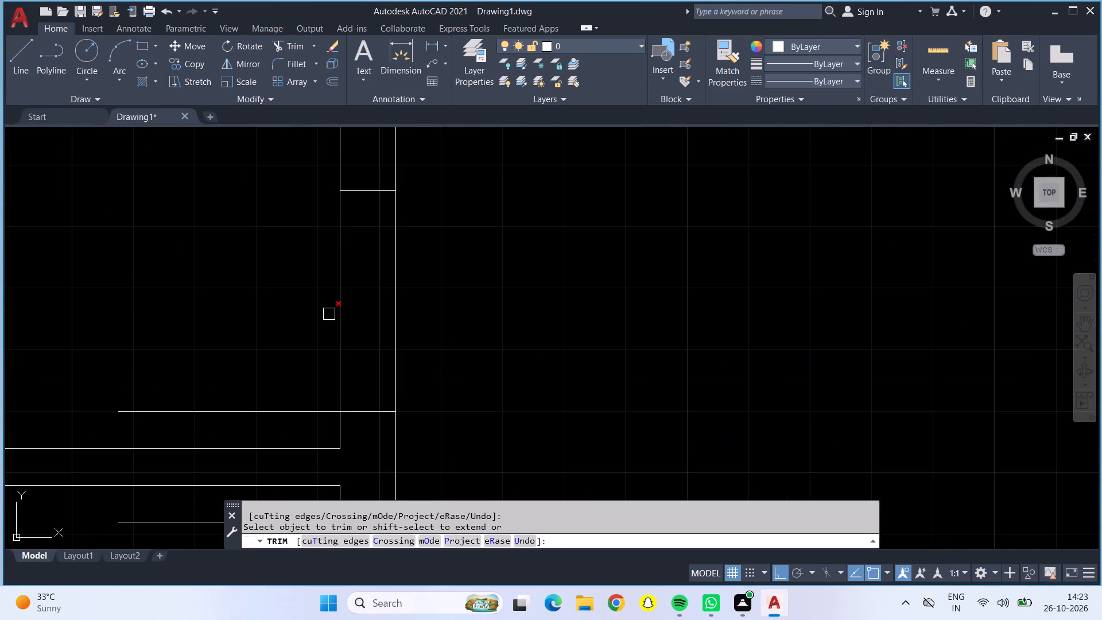
drag(306, 304, 421, 316)
scroll(422, 319, down, 2)
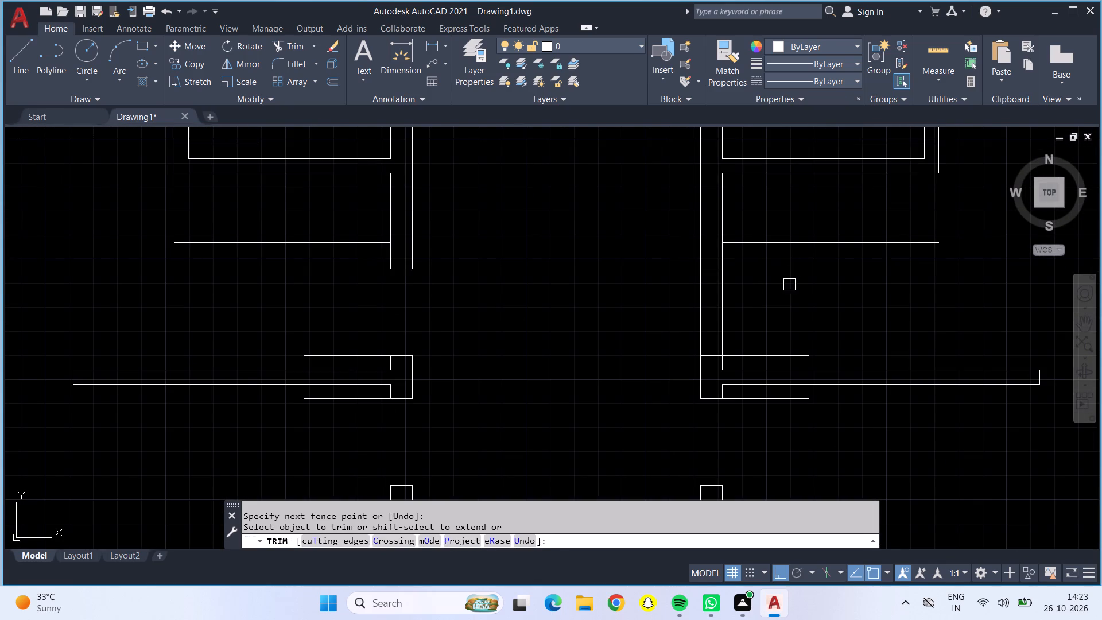
drag(758, 299, 668, 315)
Trim open the side doorway of the small room right of the passage and the nearby doorway in the partition above it.
scroll(658, 314, down, 2)
middle_drag(640, 302, 638, 409)
scroll(758, 332, up, 3)
drag(738, 344, 742, 346)
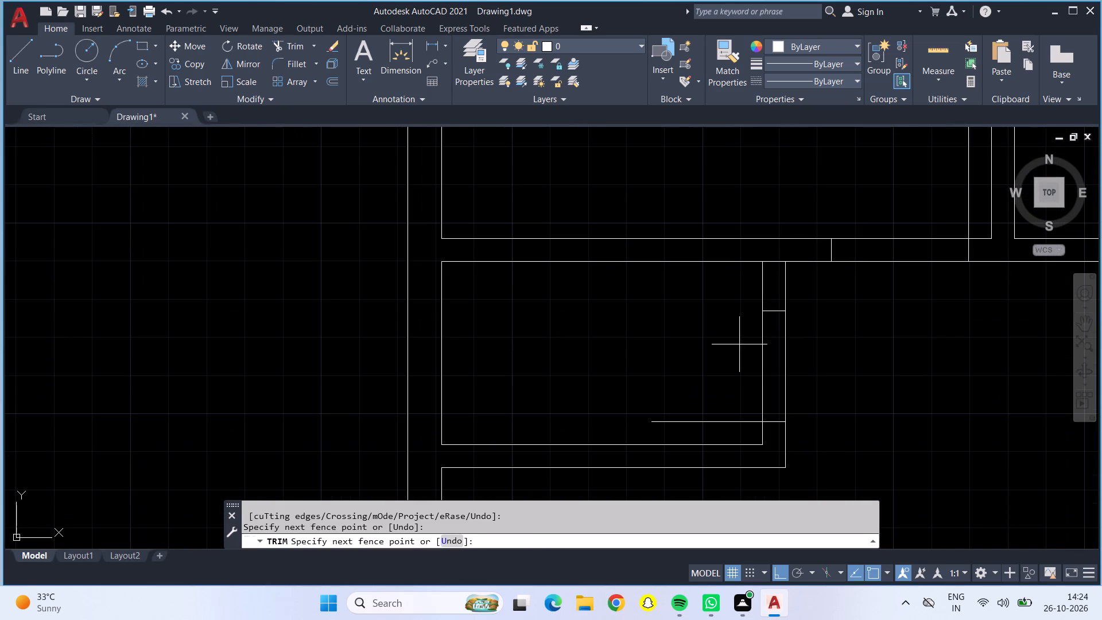
drag(742, 346, 857, 353)
drag(860, 201, 893, 280)
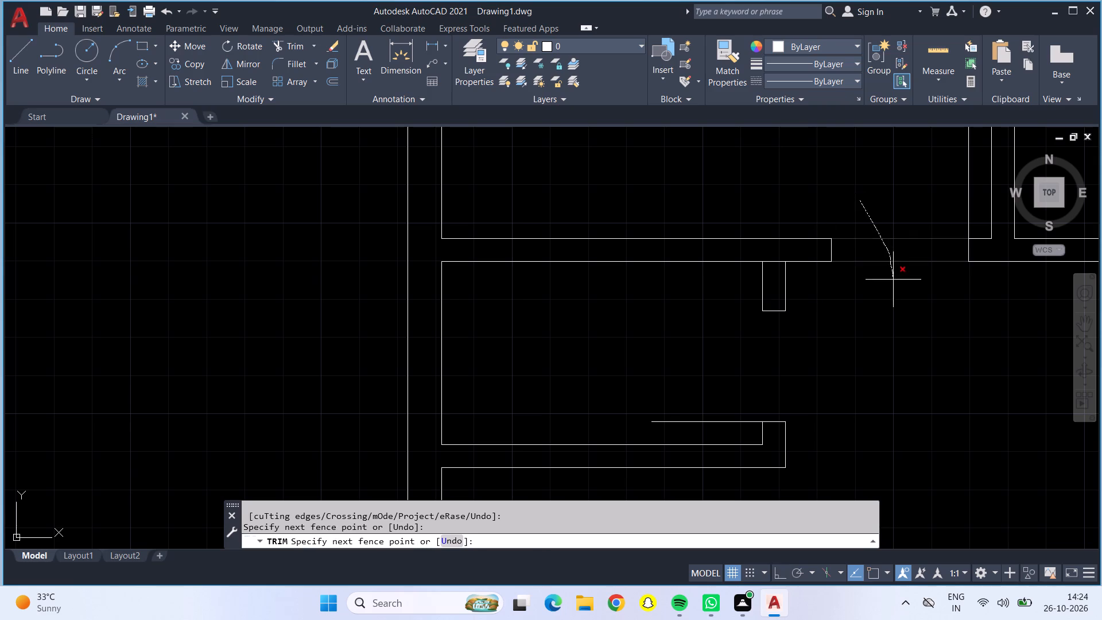
drag(893, 280, 893, 283)
Trim open the side doorway of the small room left of the passage and the two doorways in the left partition above it.
scroll(893, 283, down, 2)
middle_drag(893, 301, 608, 402)
scroll(616, 408, down, 1)
middle_drag(632, 413, 698, 407)
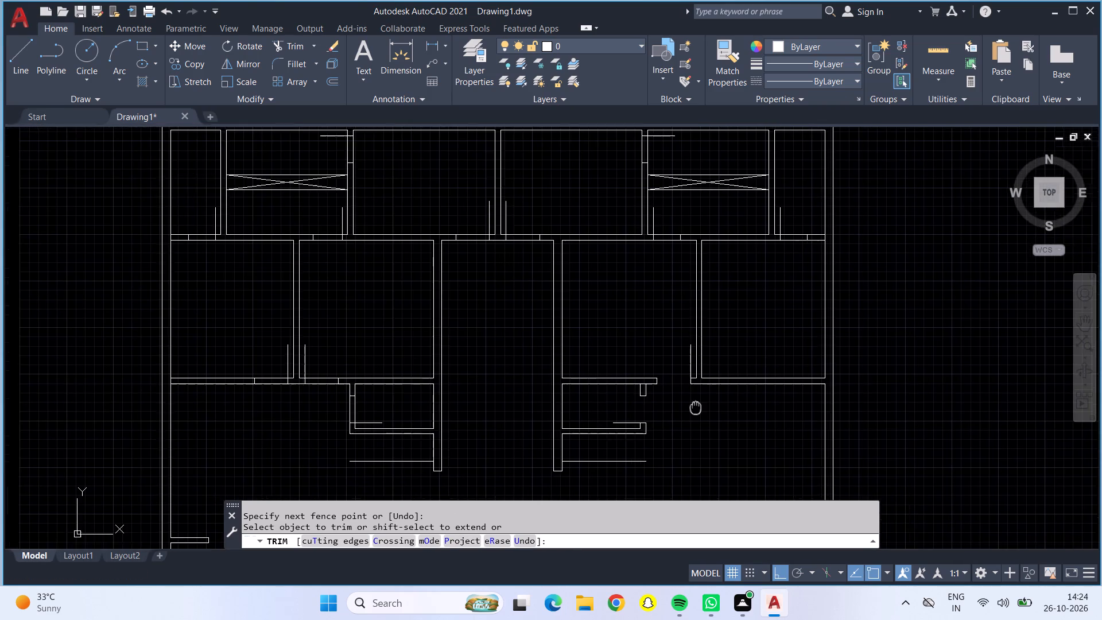
middle_drag(698, 407, 761, 313)
scroll(397, 317, up, 4)
drag(429, 292, 593, 293)
scroll(593, 293, down, 3)
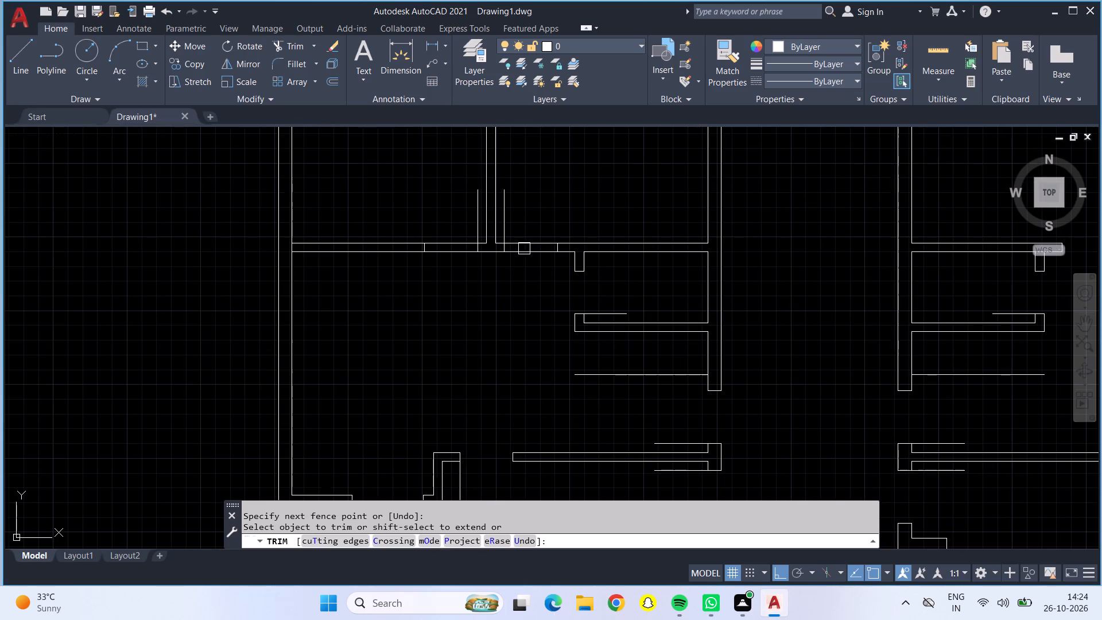
drag(523, 196, 536, 274)
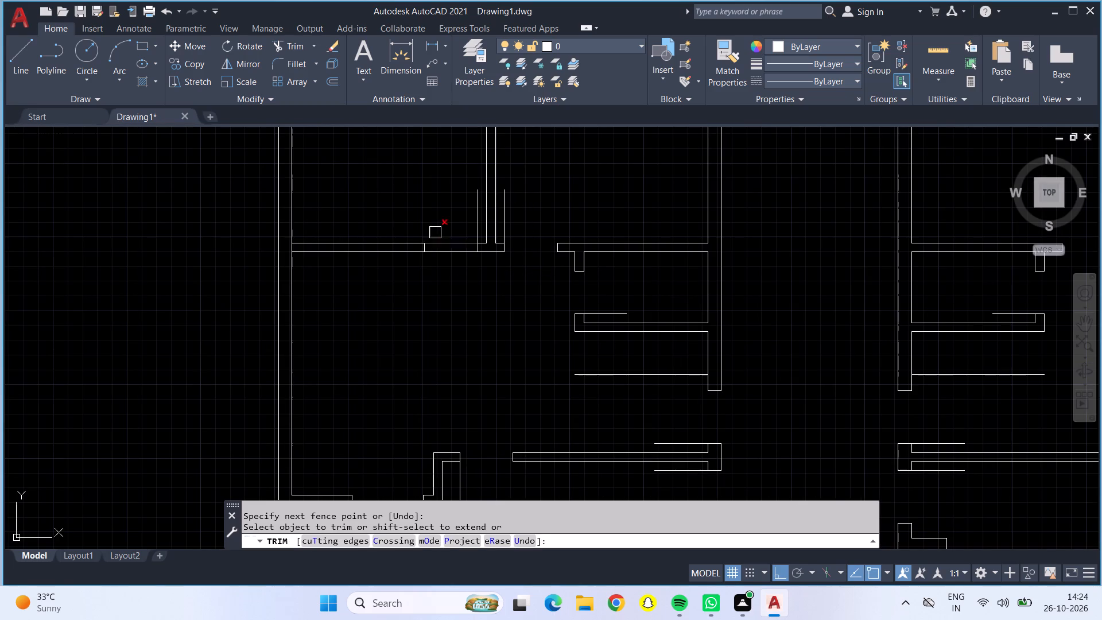
drag(439, 227, 465, 264)
Trim the wall lines across the bottom doorway of the top row's left room that contains the crossed strip.
scroll(468, 274, down, 2)
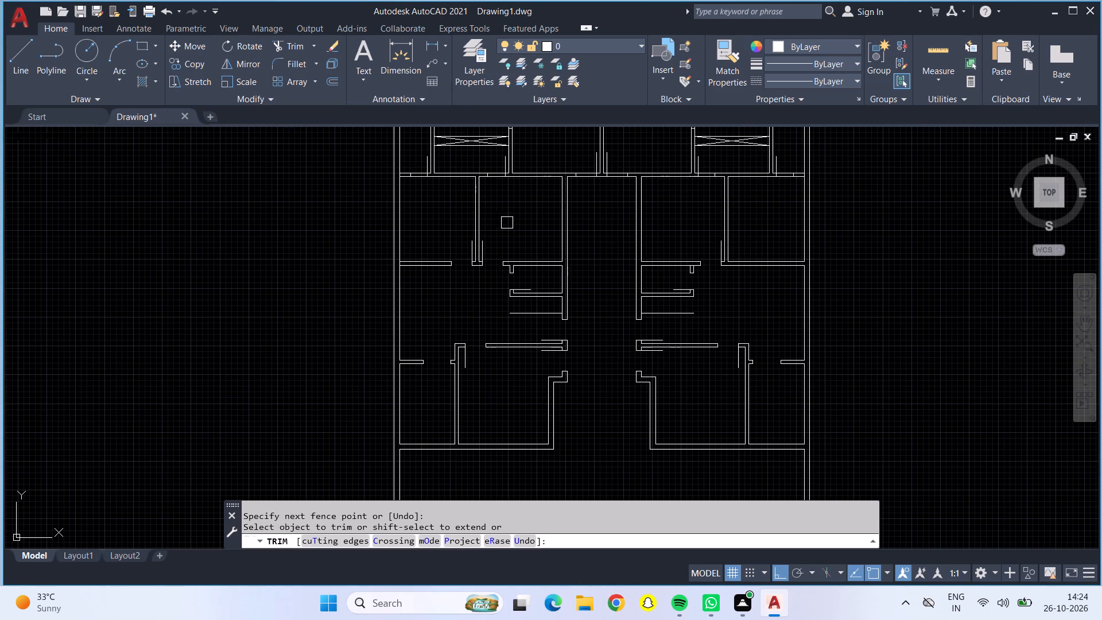
middle_drag(513, 216, 521, 339)
scroll(502, 300, up, 4)
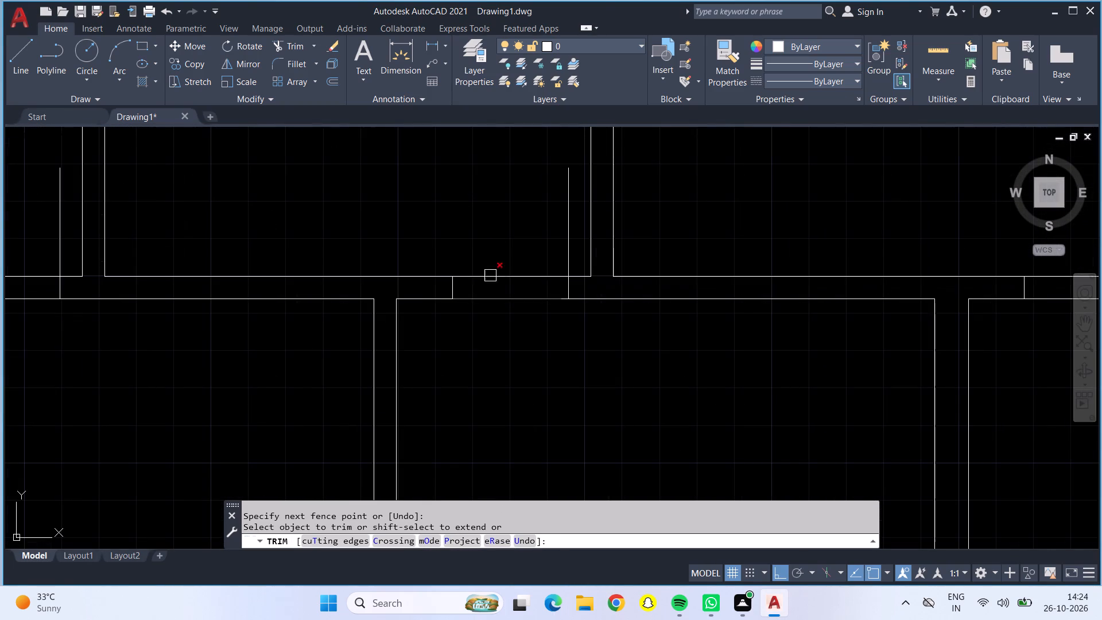
drag(491, 237, 518, 317)
scroll(518, 317, down, 3)
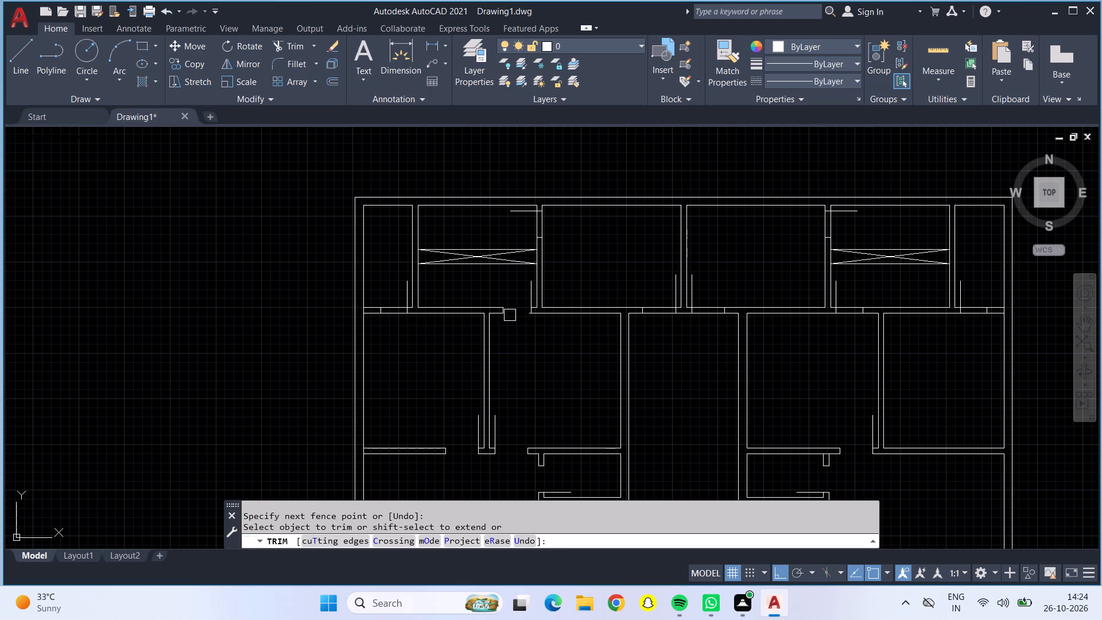
Trim the leftover wall-line stub at the left strip room's bottom doorway and open the doorway of the top-left corner room.
scroll(511, 315, up, 4)
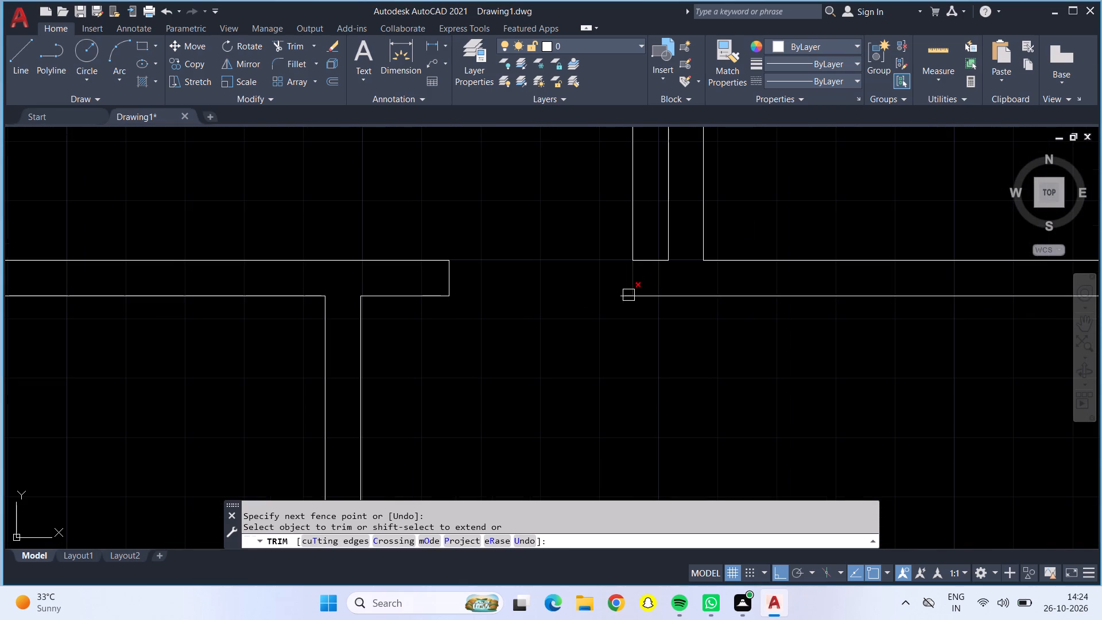
click(623, 296)
scroll(619, 297, down, 3)
scroll(399, 281, up, 1)
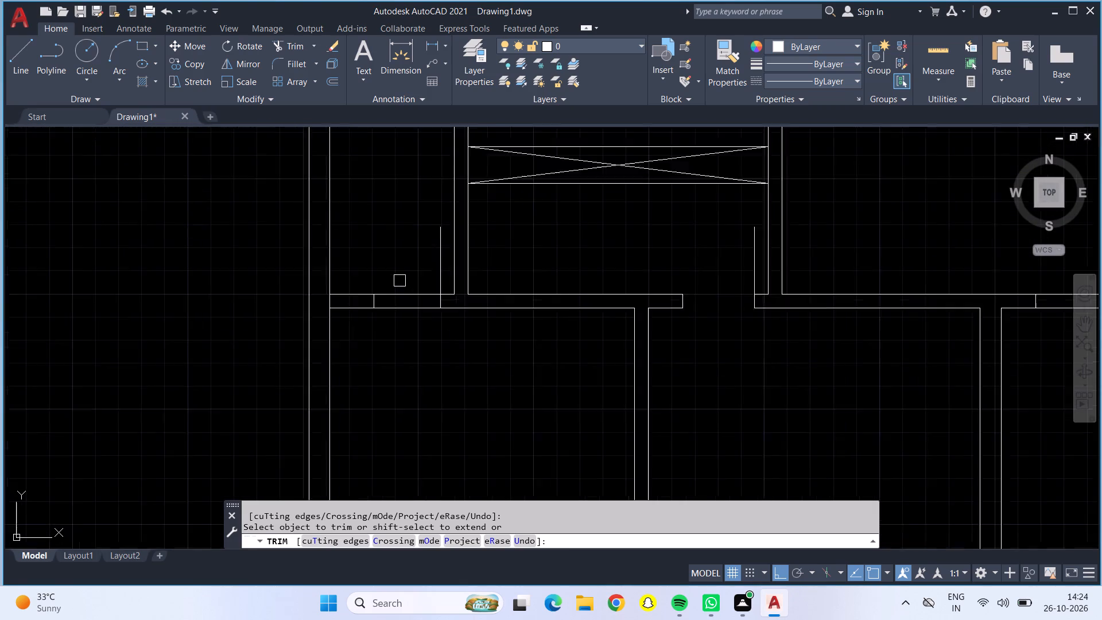
scroll(399, 281, up, 1)
drag(397, 266, 424, 344)
Trim both wall lines across the side doorway above the crossed strip in the top row's left strip room.
scroll(424, 342, down, 3)
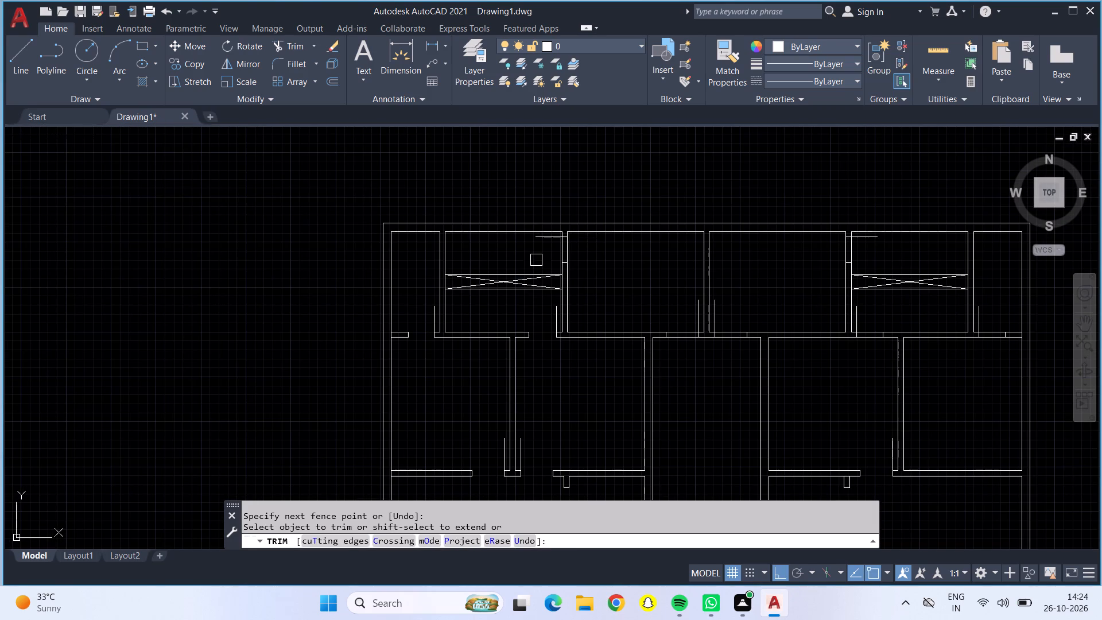
scroll(550, 253, up, 4)
drag(552, 246, 761, 242)
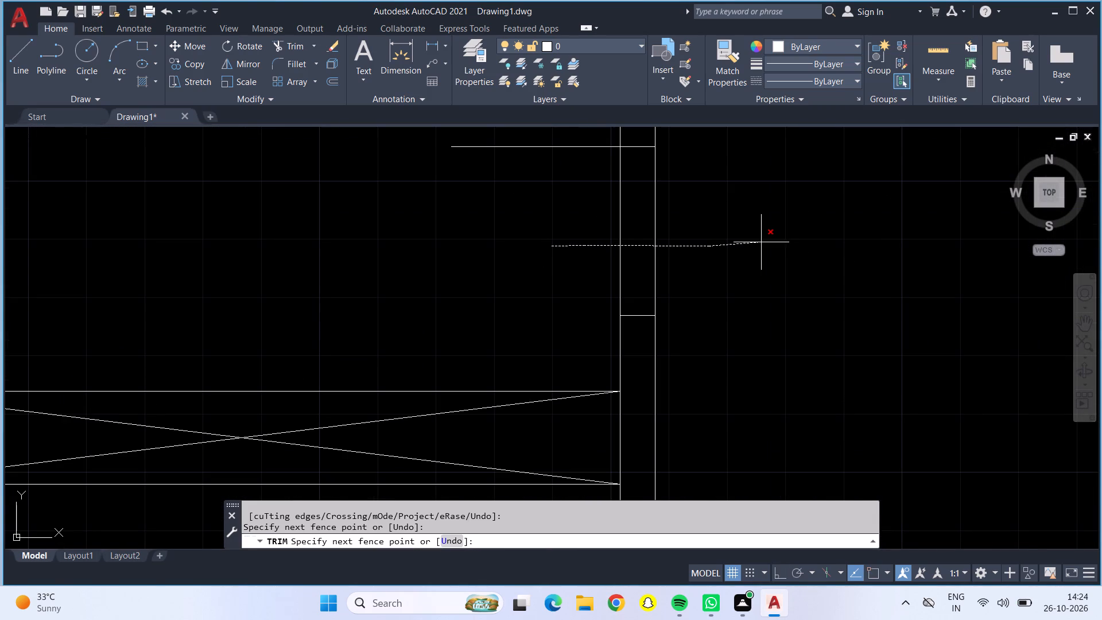
Trim open the two bottom doorways on either side of the central partition between the top row's two middle rooms.
scroll(761, 243, down, 5)
middle_drag(786, 297, 484, 260)
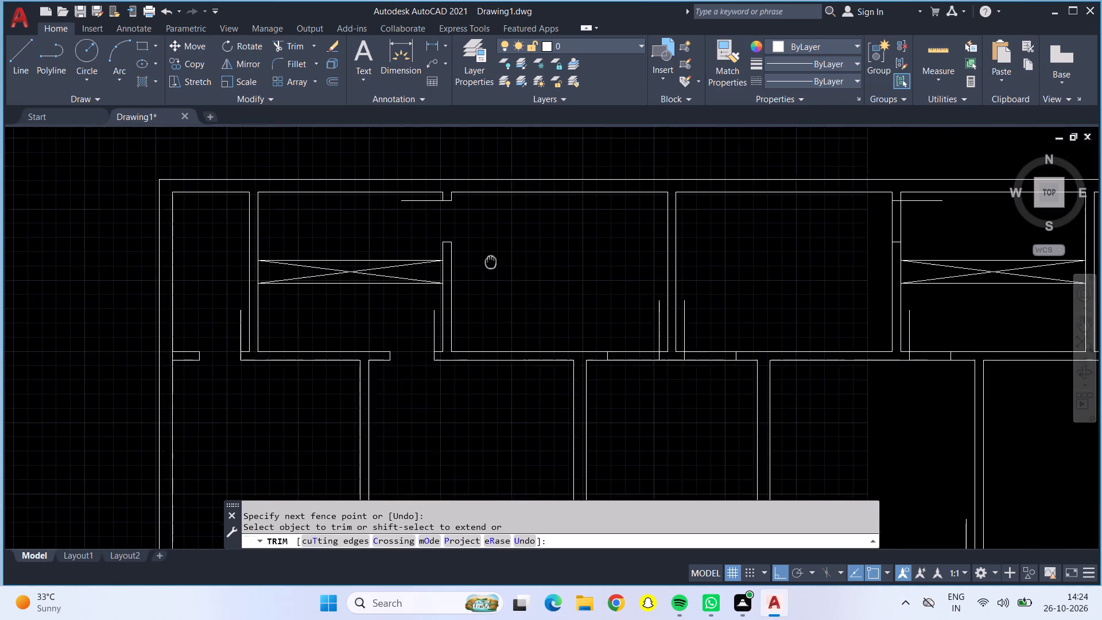
middle_drag(484, 260, 479, 259)
scroll(608, 334, up, 2)
drag(606, 330, 624, 393)
drag(791, 335, 823, 409)
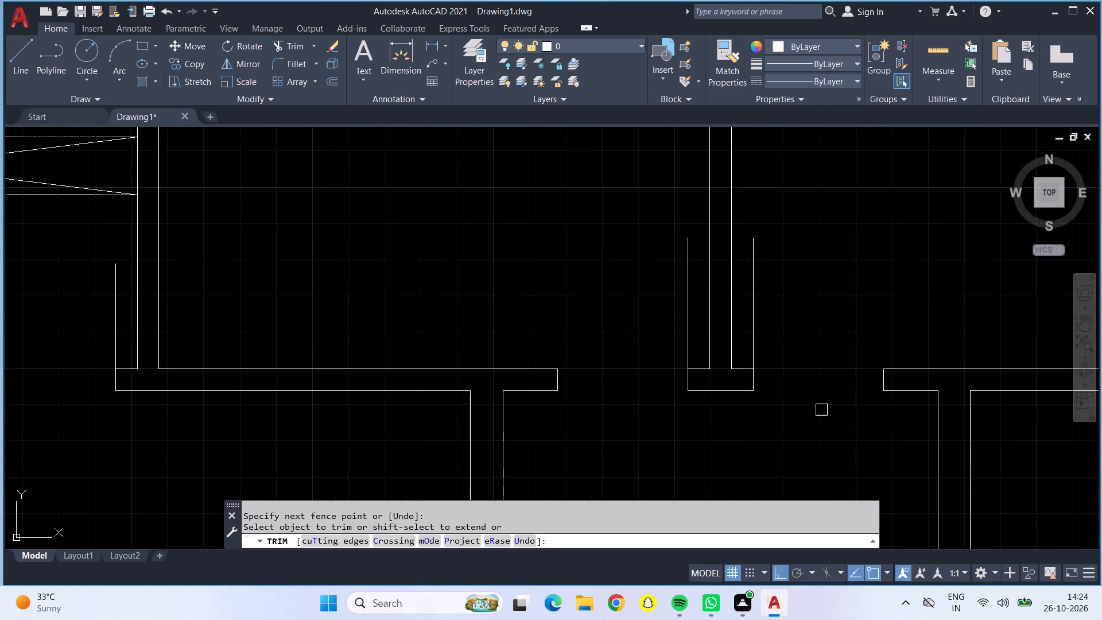
Trim both wall lines across the side doorway above the crossed strip in the top row's right strip room.
scroll(820, 410, down, 2)
middle_drag(822, 340, 320, 359)
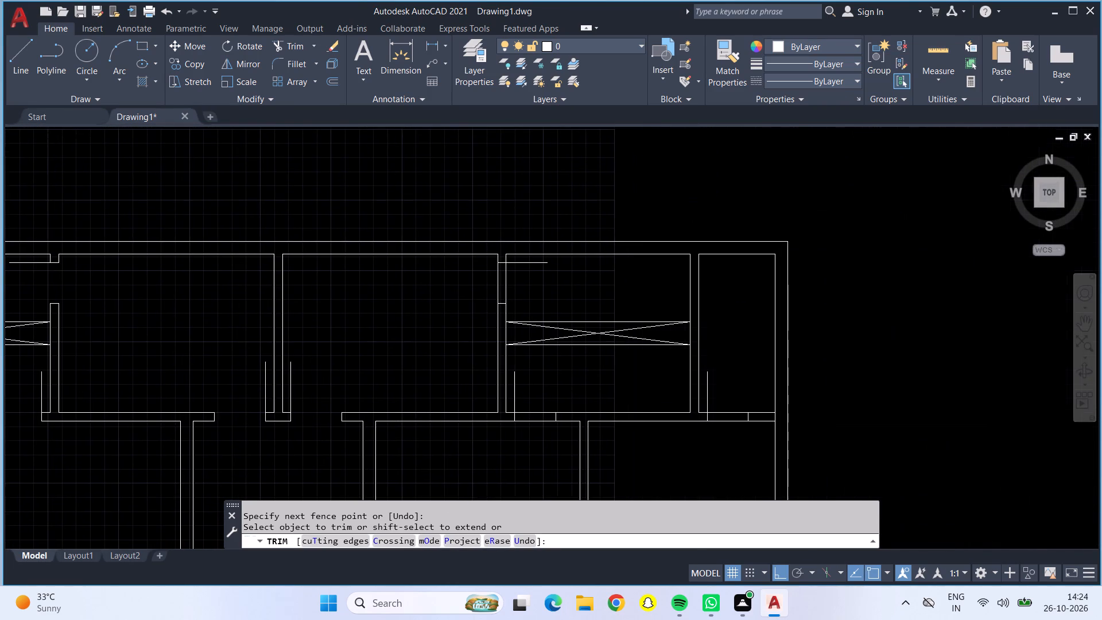
scroll(484, 280, up, 3)
drag(492, 283, 602, 295)
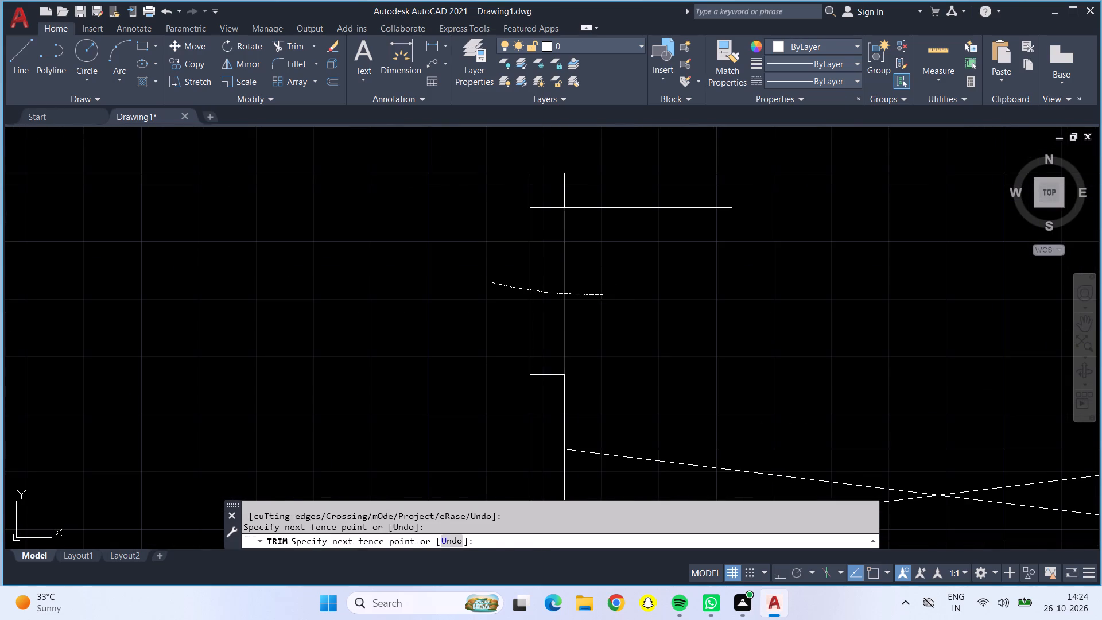
Trim open the bottom doorways of the right strip room and the top-right corner room, finishing the trimming.
scroll(602, 295, down, 3)
middle_drag(540, 355, 512, 280)
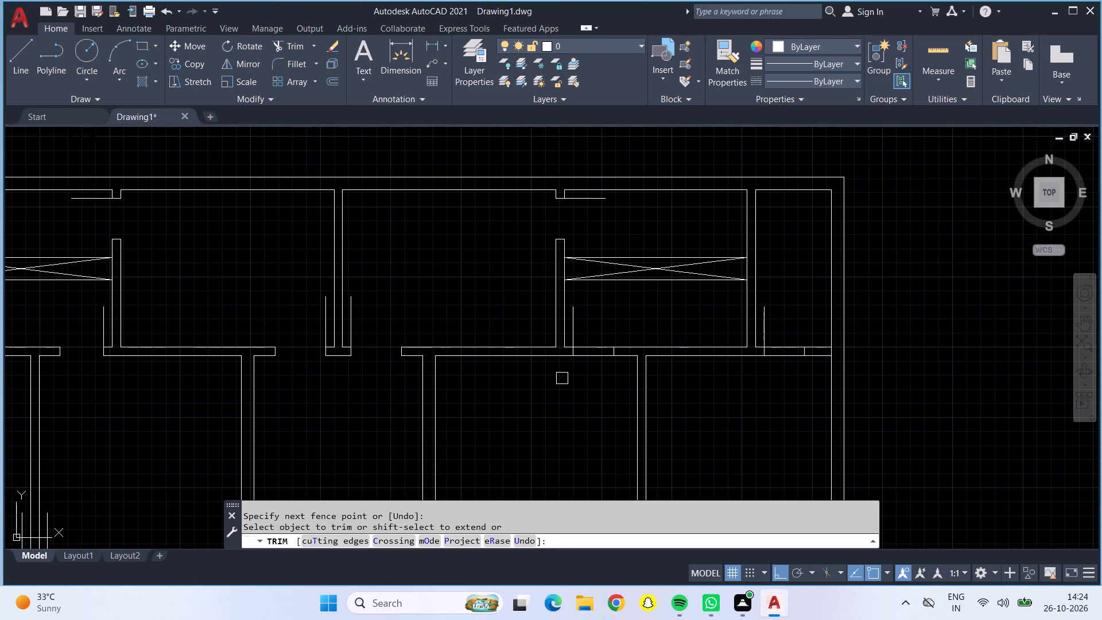
scroll(562, 378, down, 1)
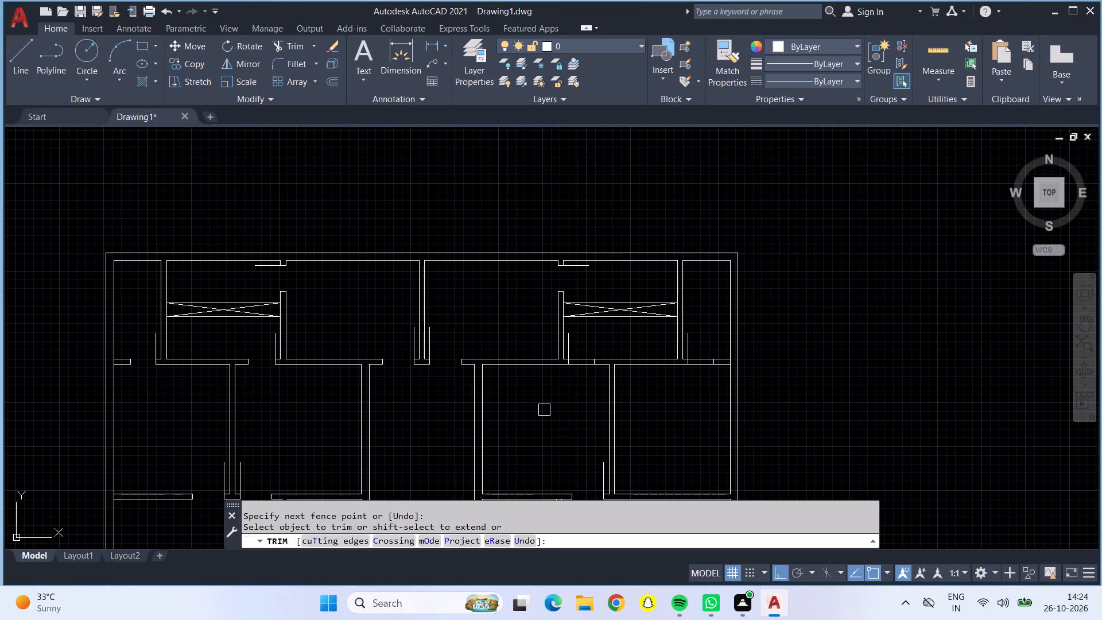
scroll(580, 361, up, 3)
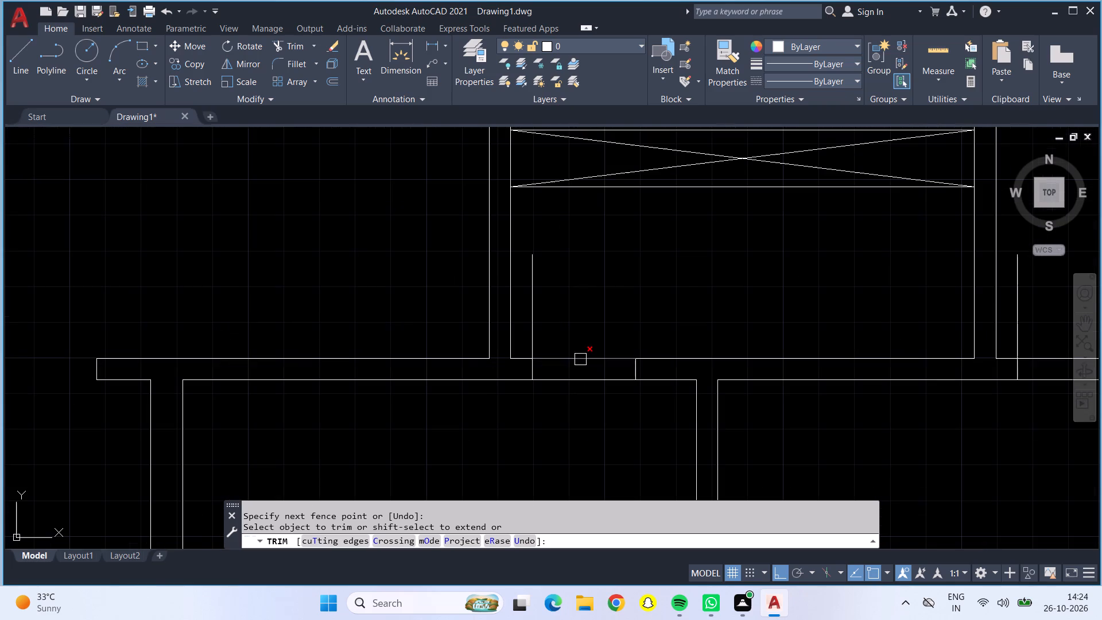
drag(575, 334, 593, 392)
scroll(592, 392, down, 2)
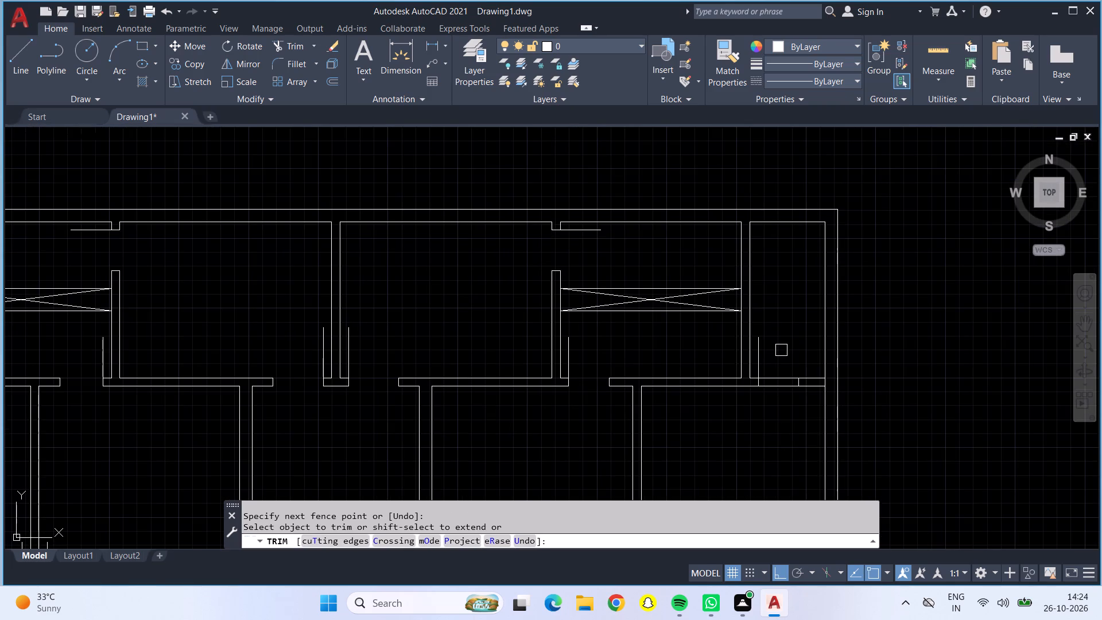
scroll(782, 359, up, 3)
drag(782, 376, 793, 490)
scroll(763, 427, down, 3)
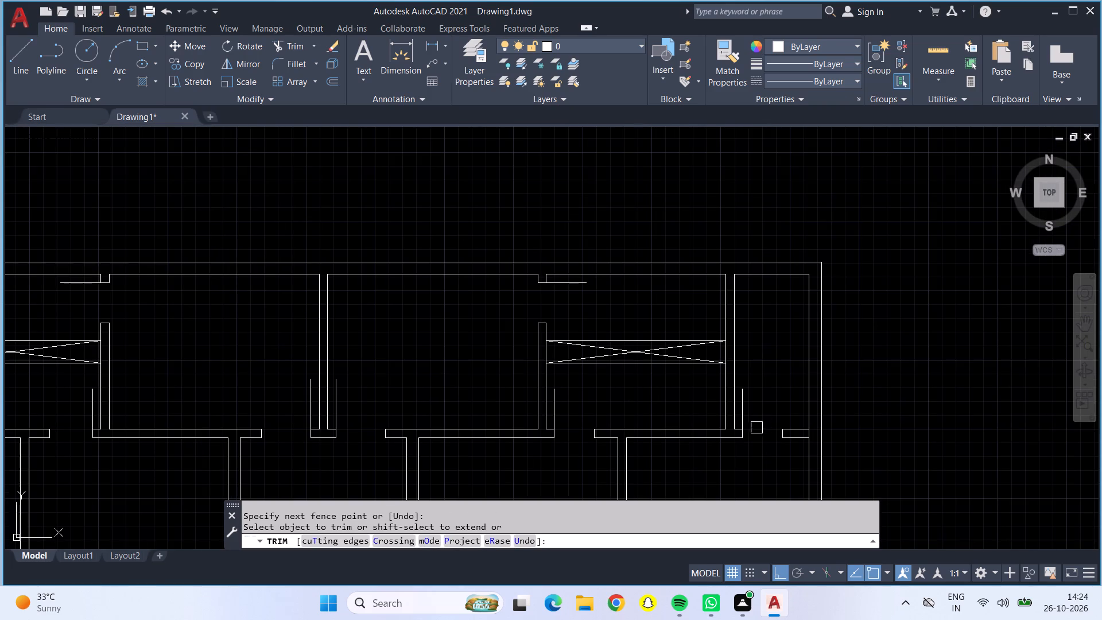
scroll(694, 397, down, 1)
middle_drag(694, 397, 649, 234)
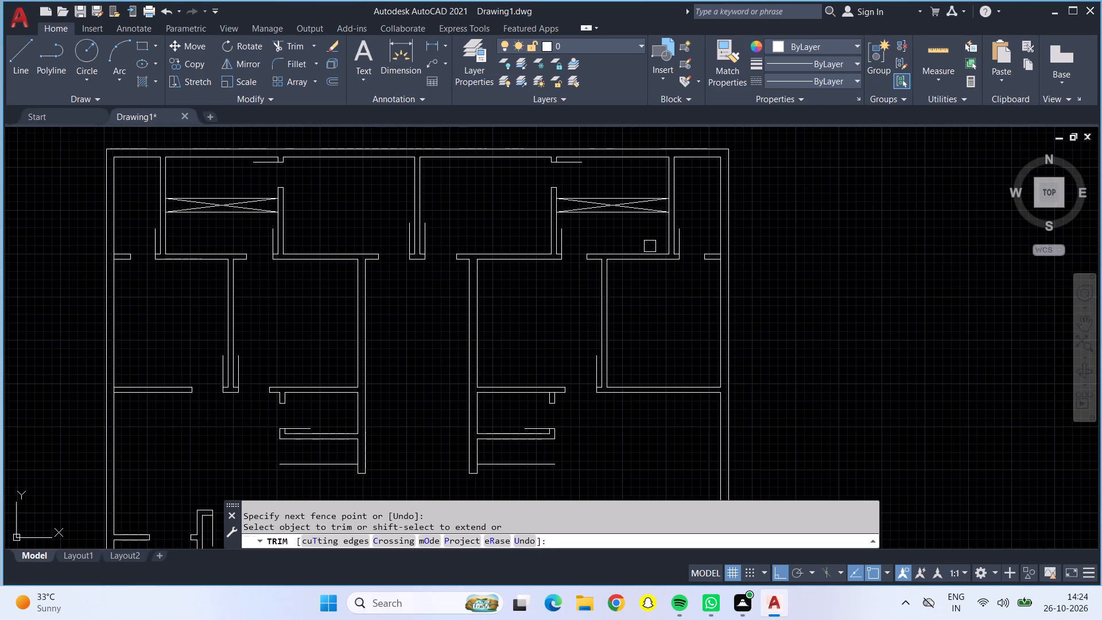
middle_drag(510, 343, 507, 149)
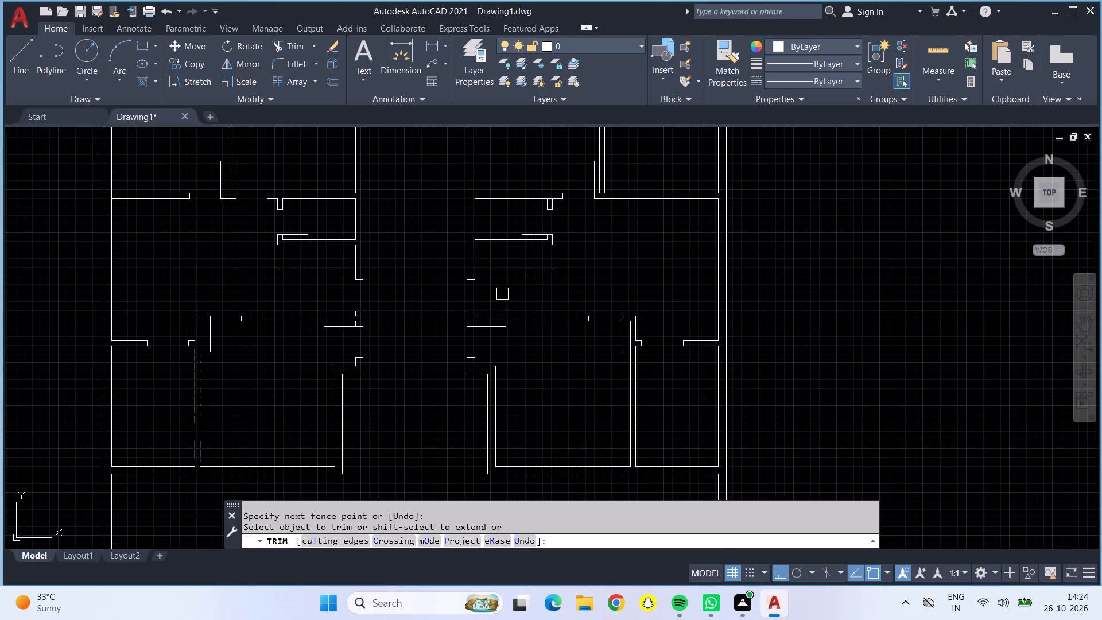
middle_drag(555, 363, 548, 447)
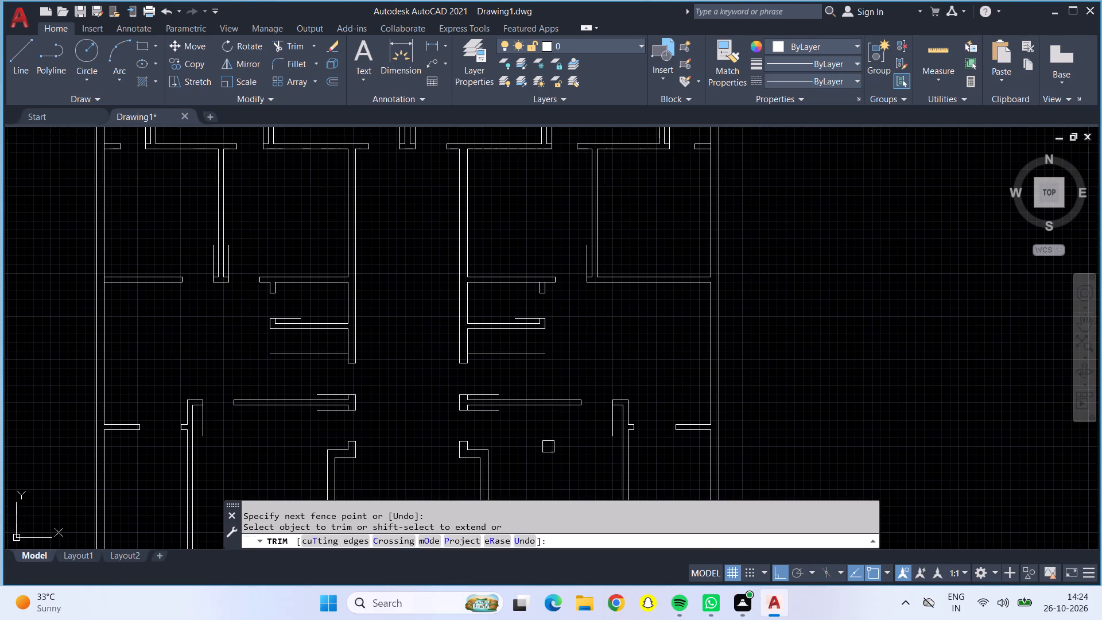
key(Escape)
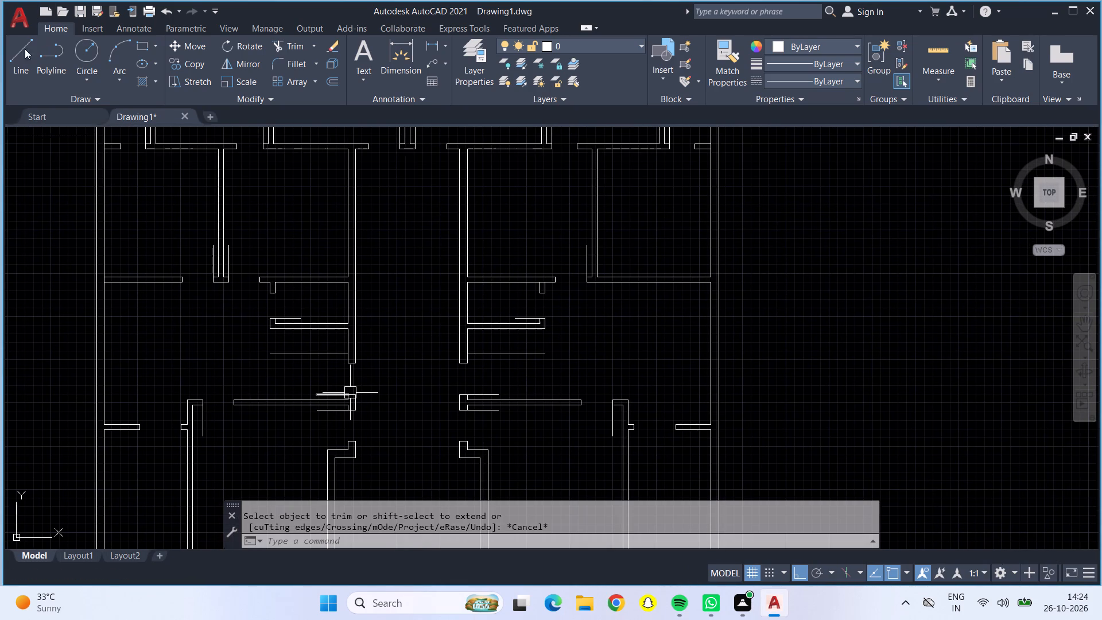
Draw a 3' doorway 1' from the partition corner in the bottom wall of the middle row's rightmost room, with jambs and a 3' door line.
click(15, 49)
scroll(602, 282, up, 4)
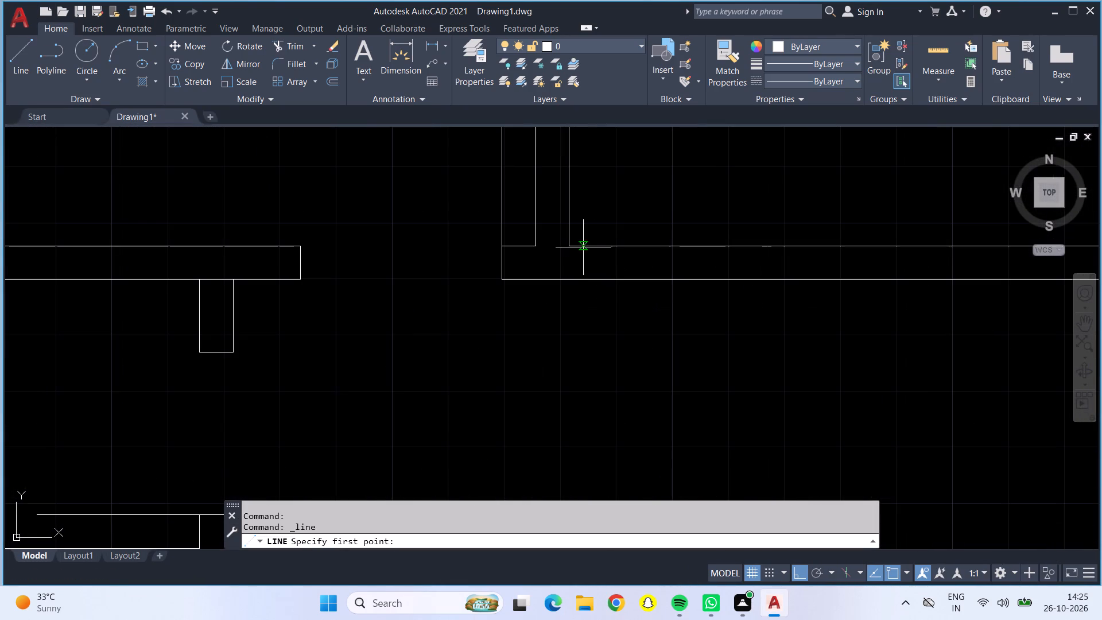
click(569, 245)
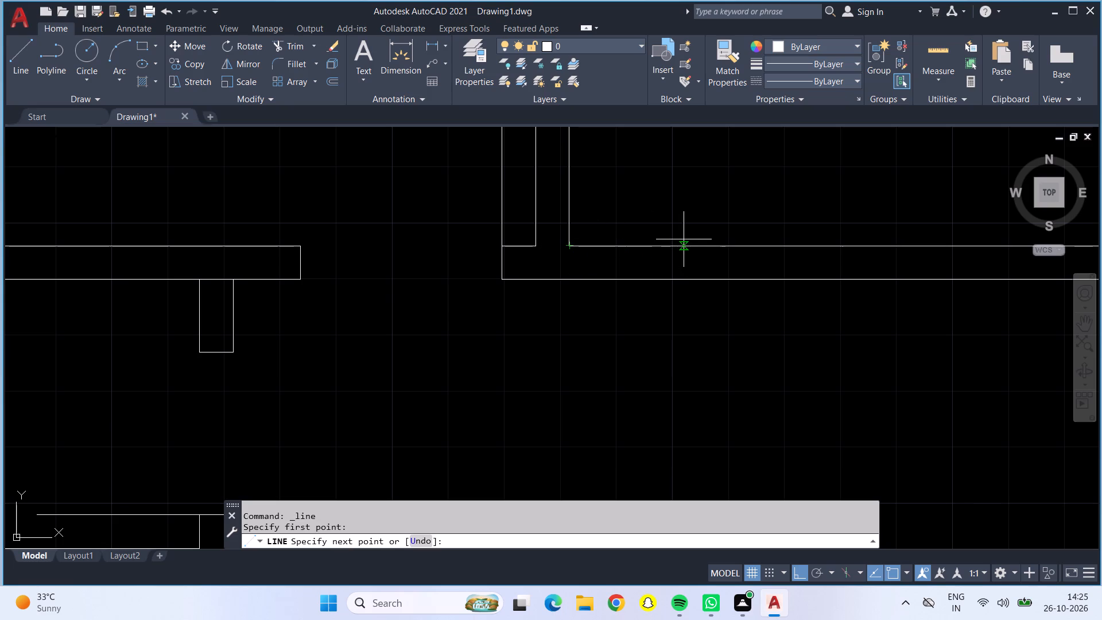
text(1')
key(Return)
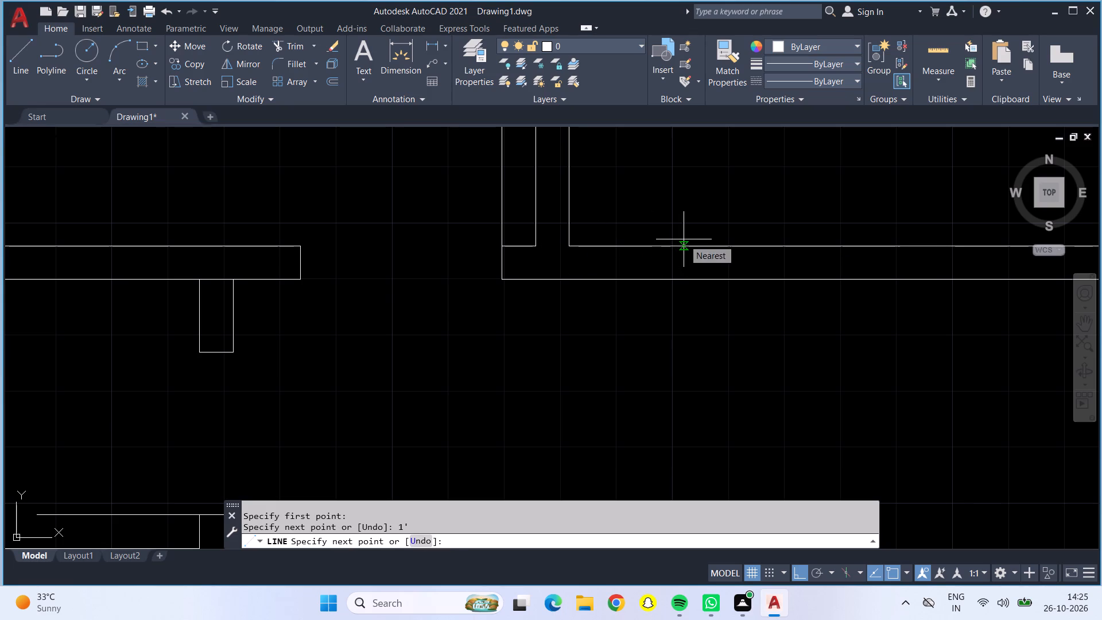
click(638, 280)
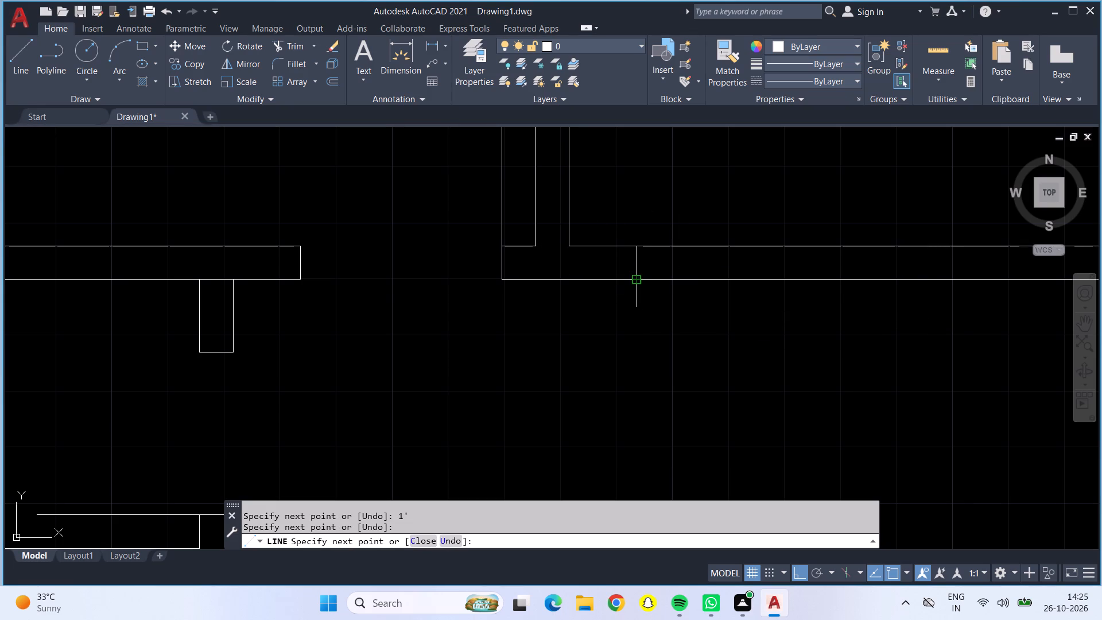
text(3')
key(Return)
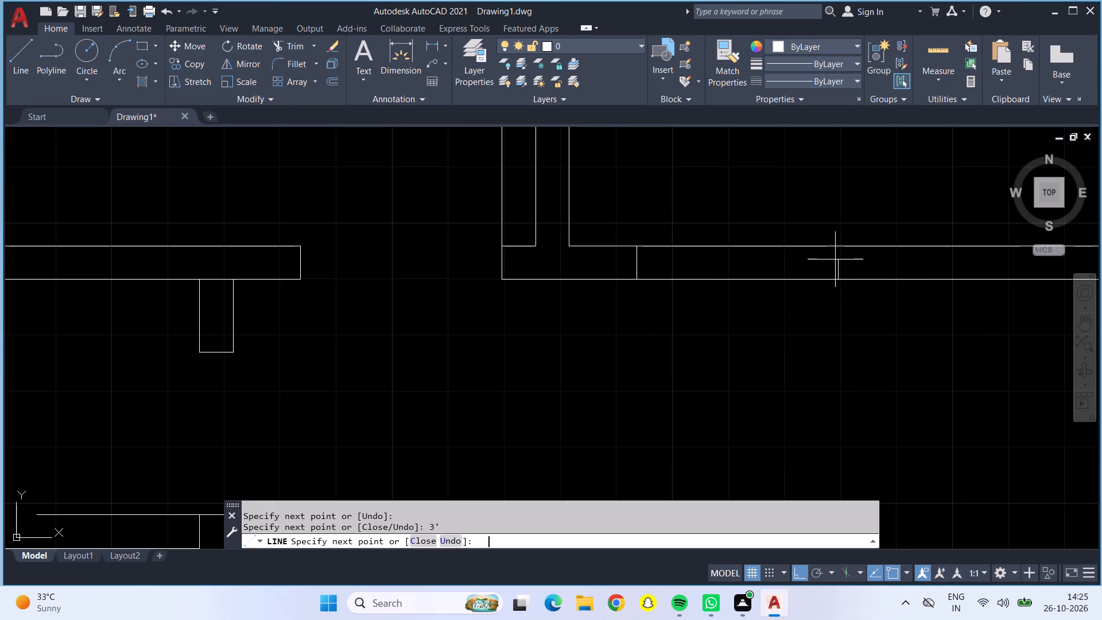
click(837, 249)
click(639, 249)
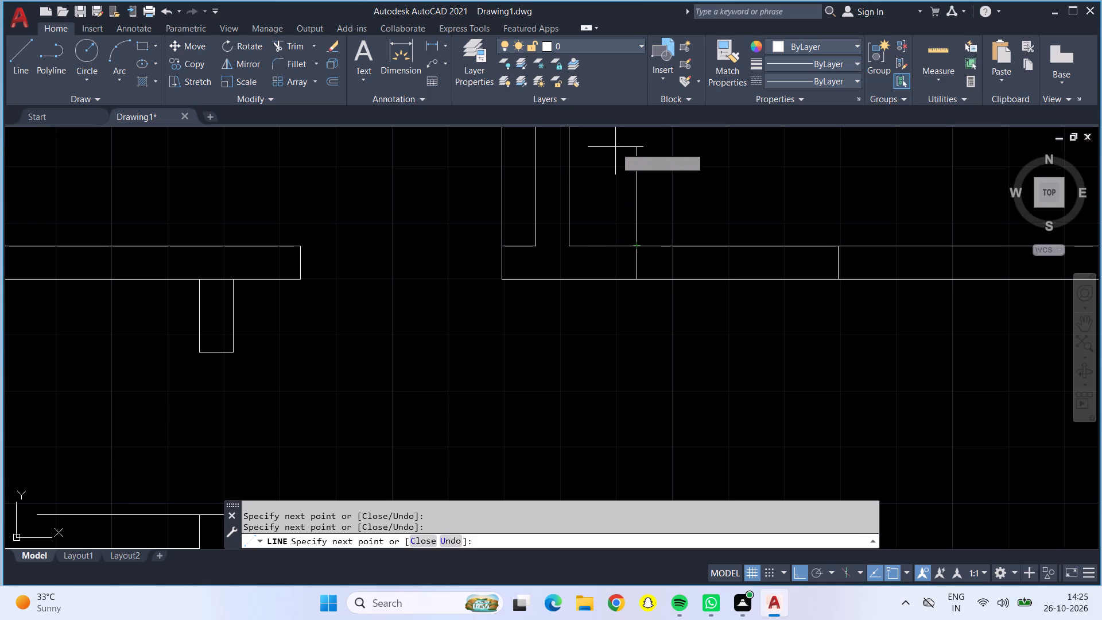
key(3)
key(apostrophe)
key(Return)
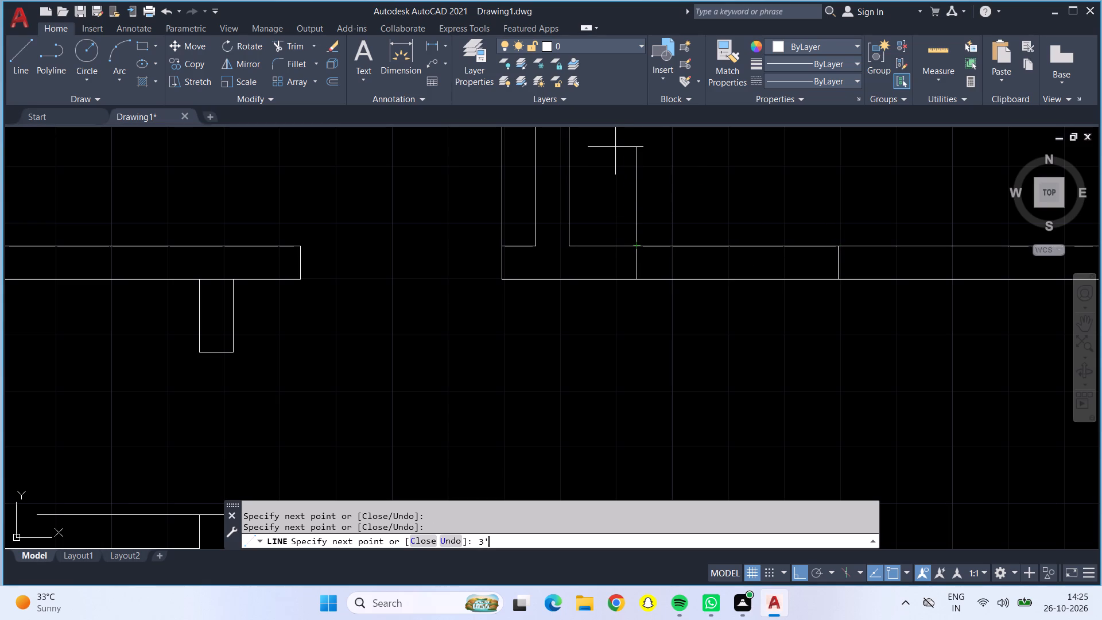
key(Return)
Trim both wall lines across the new 3' doorway in the bottom wall of the middle row's rightmost room.
scroll(611, 147, down, 3)
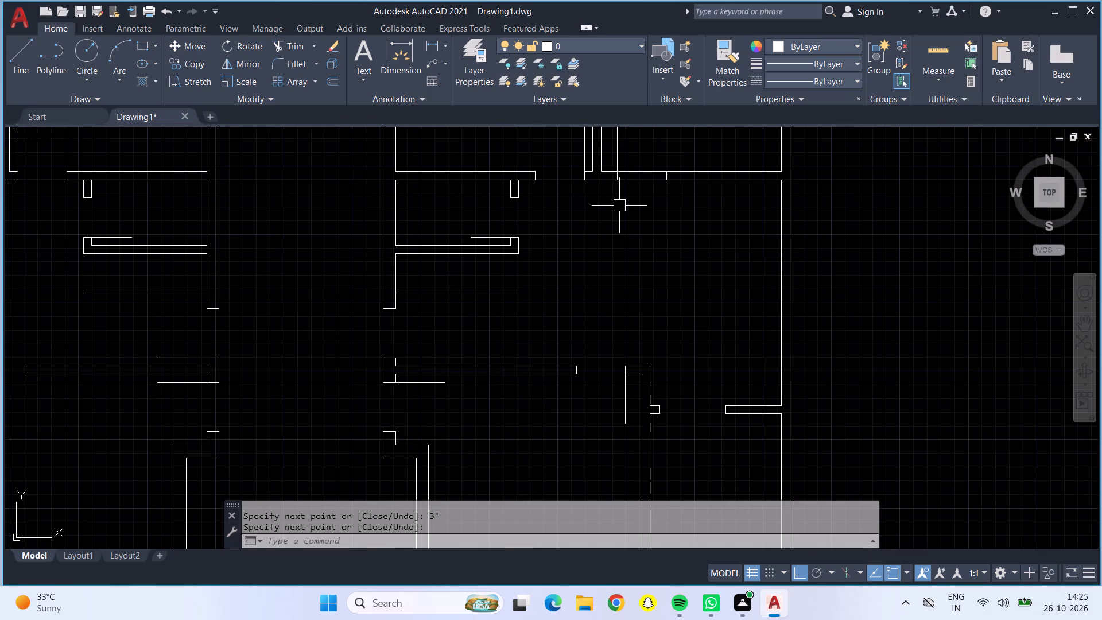
middle_drag(622, 210, 519, 358)
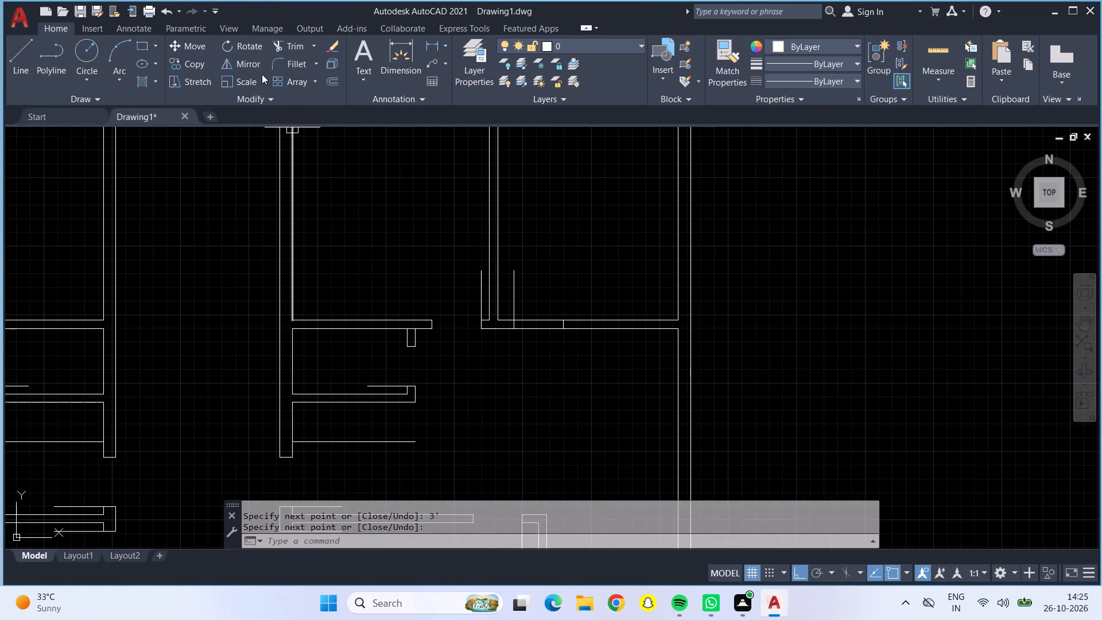
click(280, 49)
scroll(527, 316, up, 4)
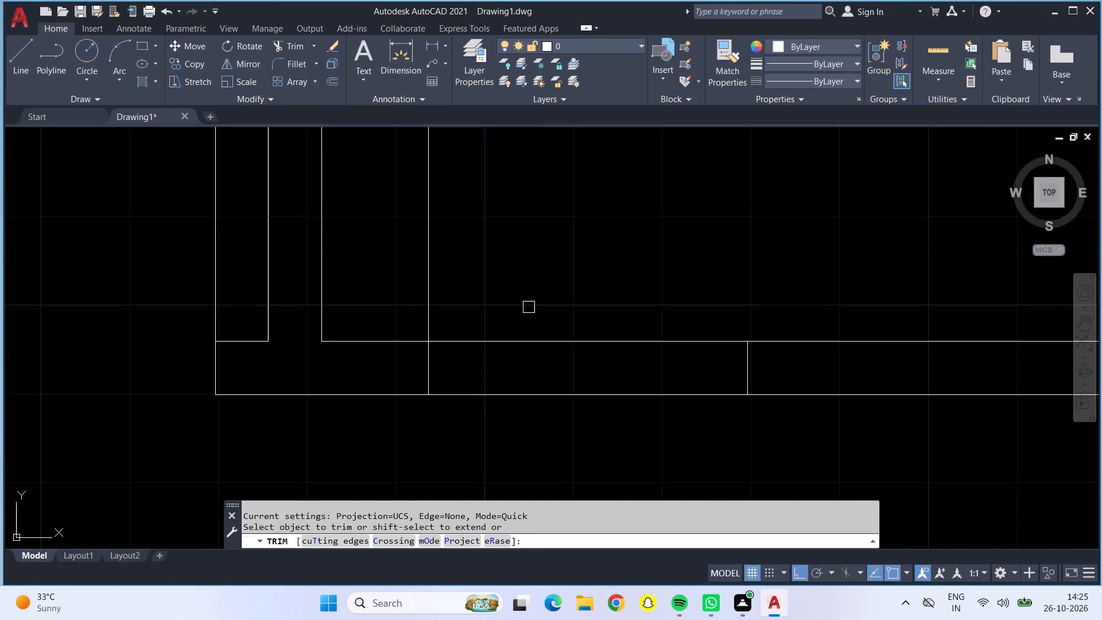
drag(529, 305, 557, 404)
Trim away the jamb and door line on the left side of the middle row's left partition.
scroll(554, 400, down, 3)
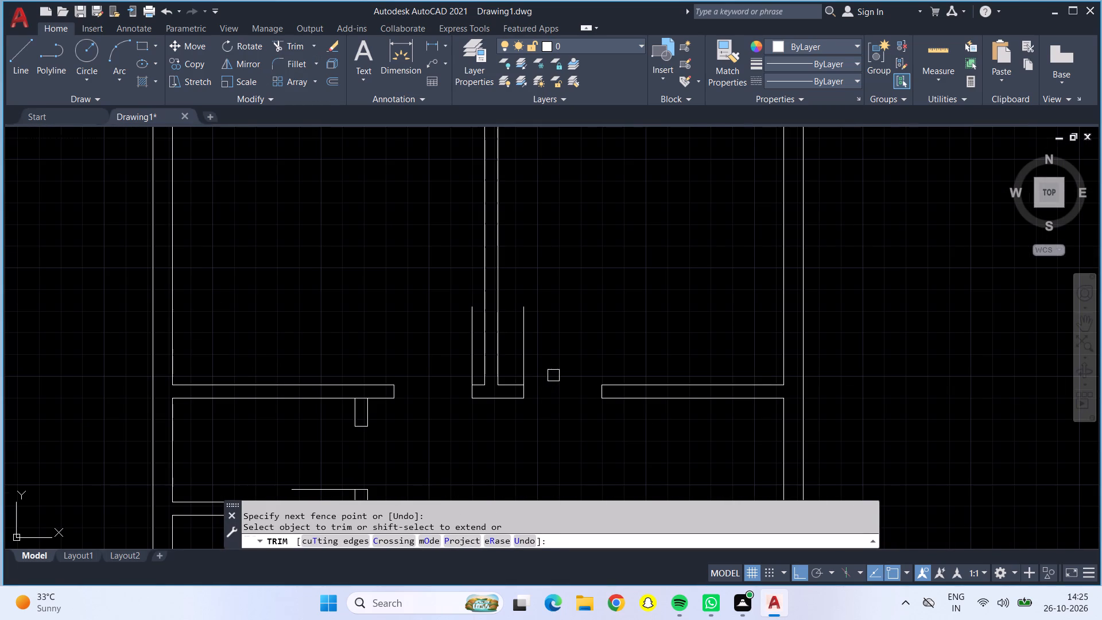
scroll(557, 371, down, 2)
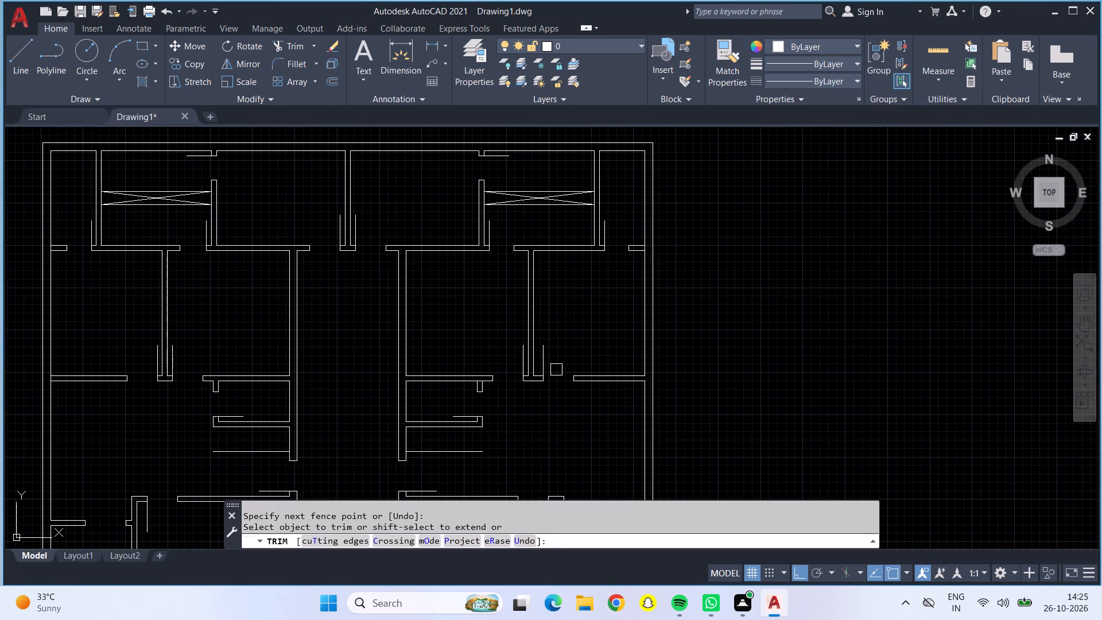
middle_drag(556, 370, 638, 346)
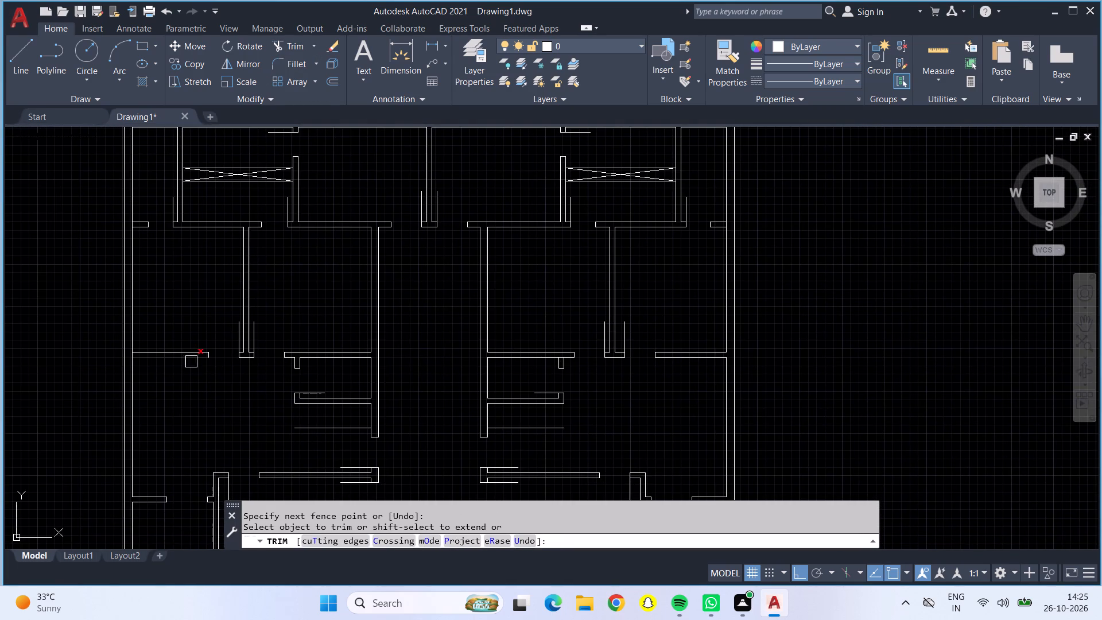
scroll(234, 356, up, 4)
click(263, 362)
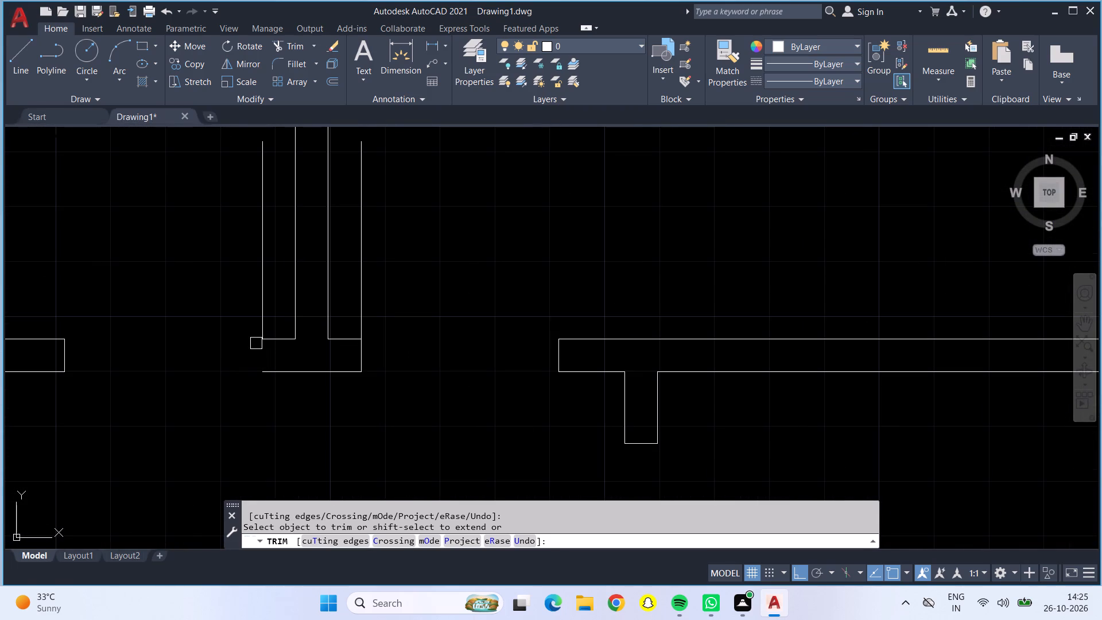
click(258, 315)
key(Escape)
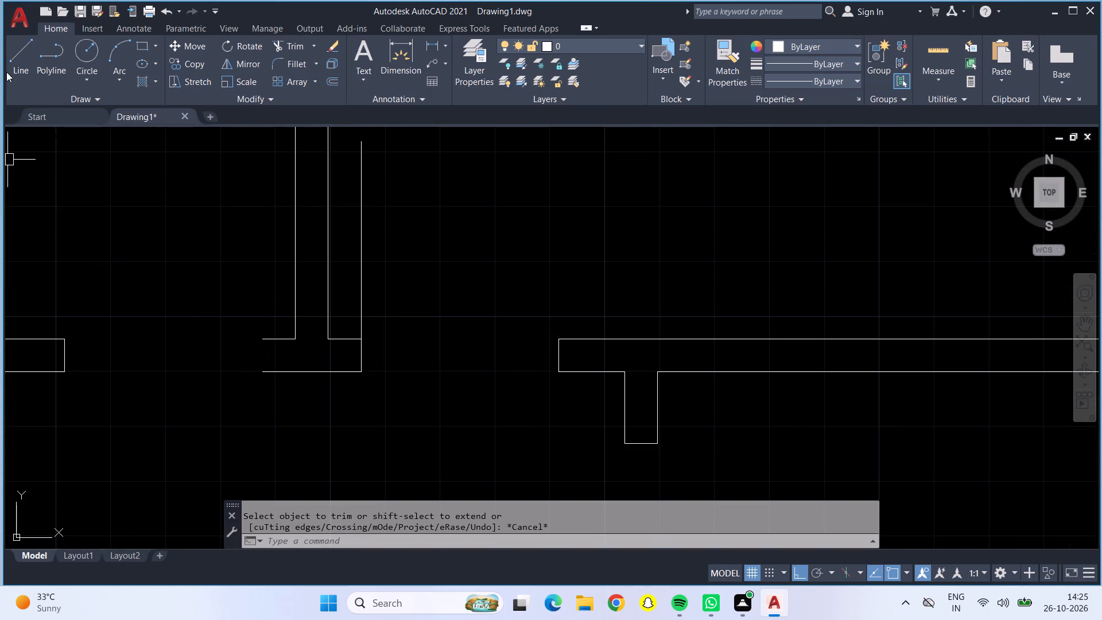
Draw two lines closing the old doorway gap in the bottom wall of the middle row's leftmost room.
click(16, 64)
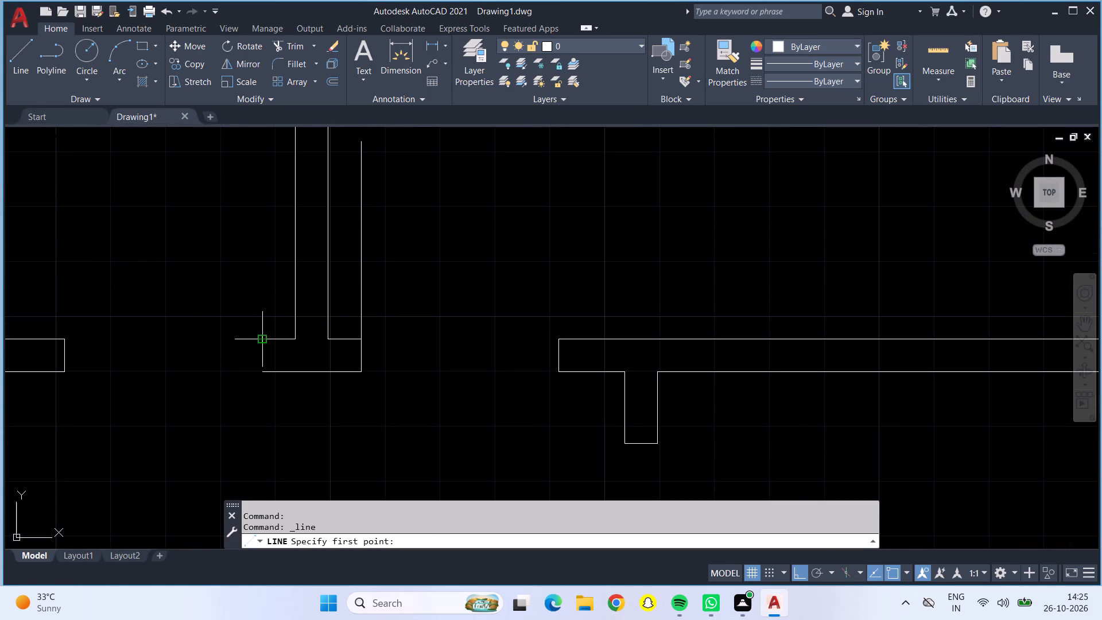
click(259, 338)
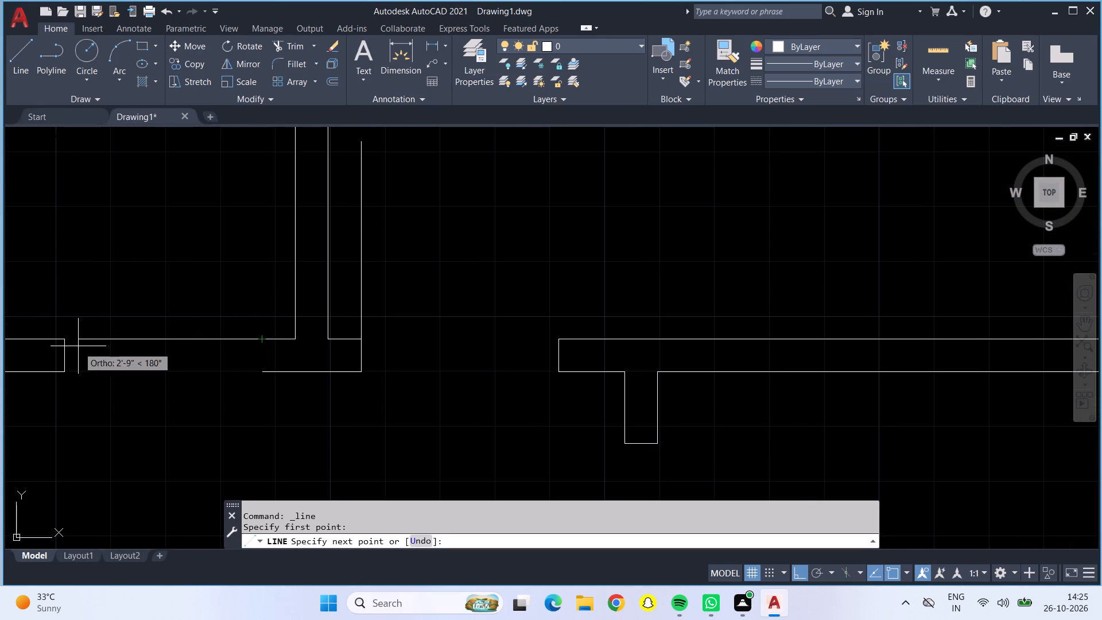
click(63, 339)
key(Escape)
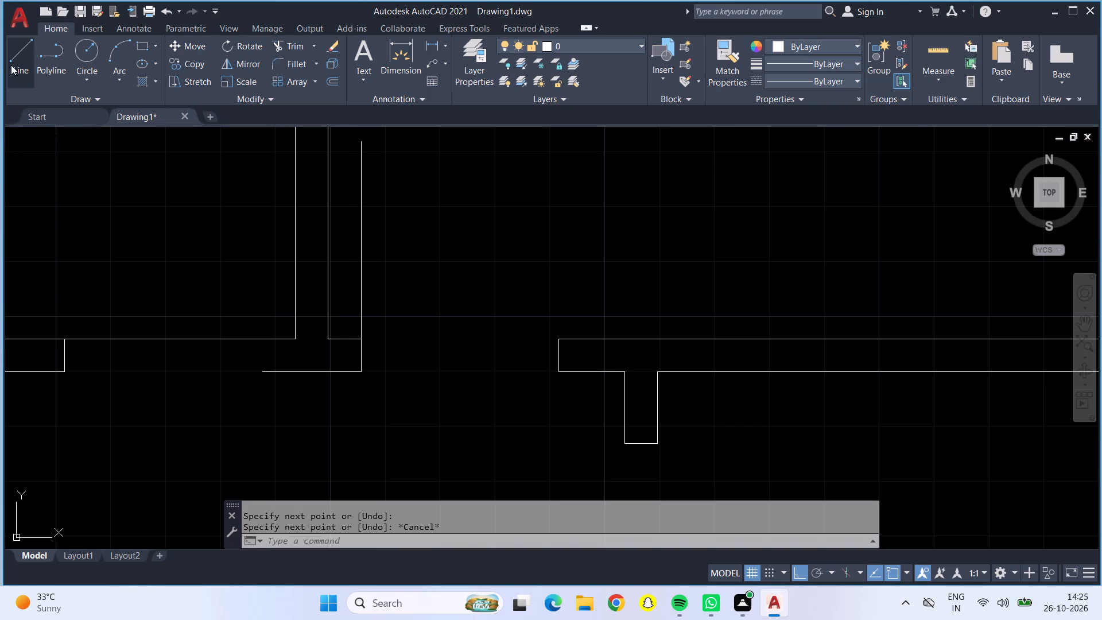
drag(11, 65, 18, 73)
click(263, 373)
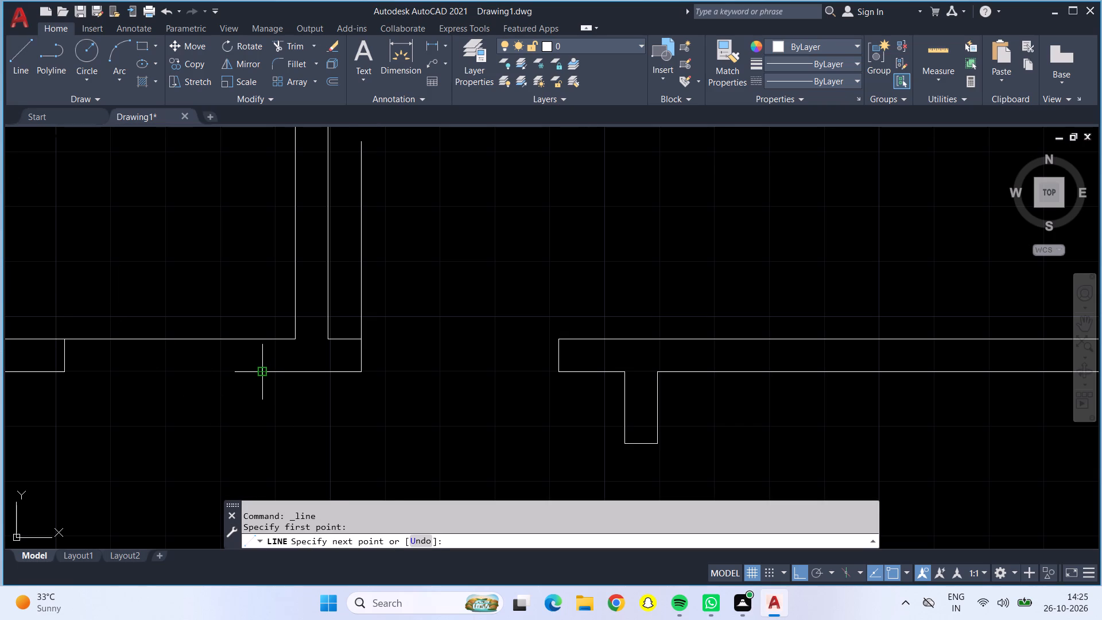
click(60, 373)
key(Escape)
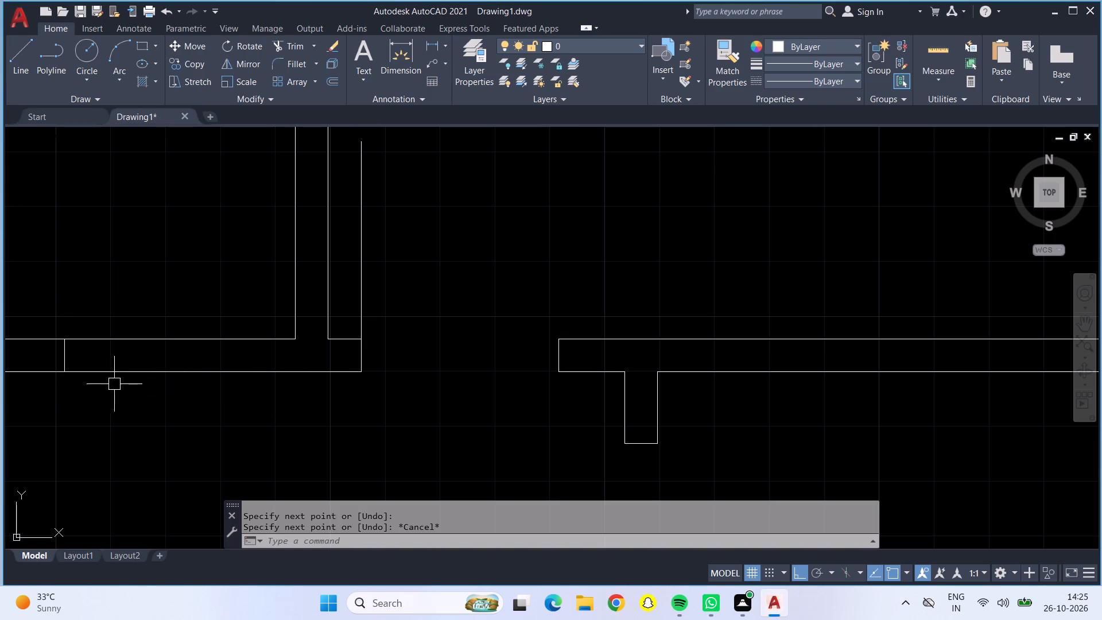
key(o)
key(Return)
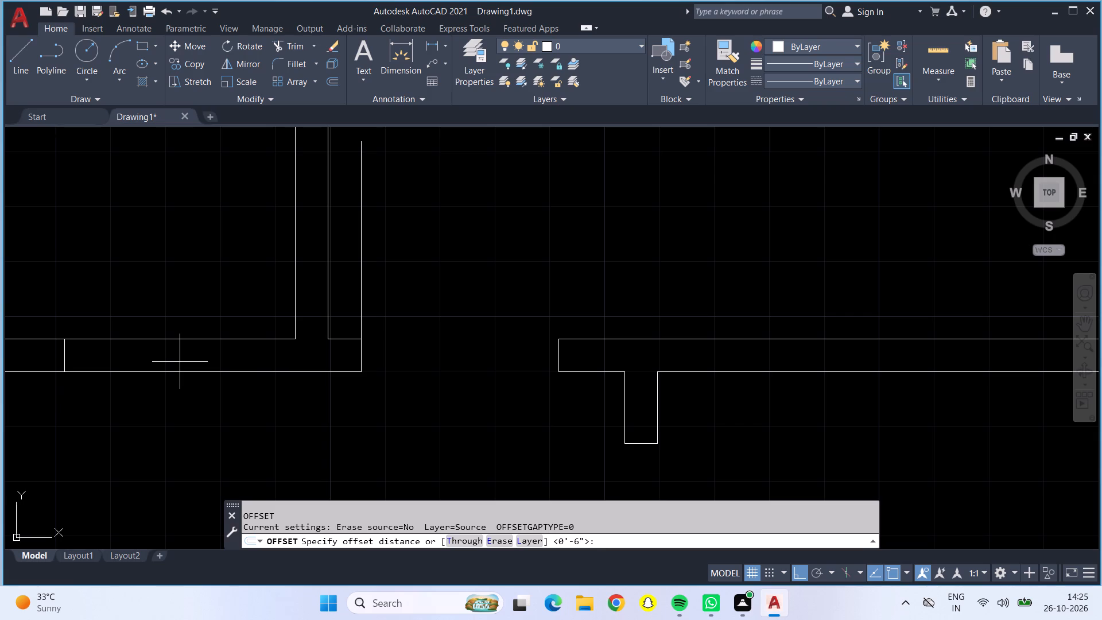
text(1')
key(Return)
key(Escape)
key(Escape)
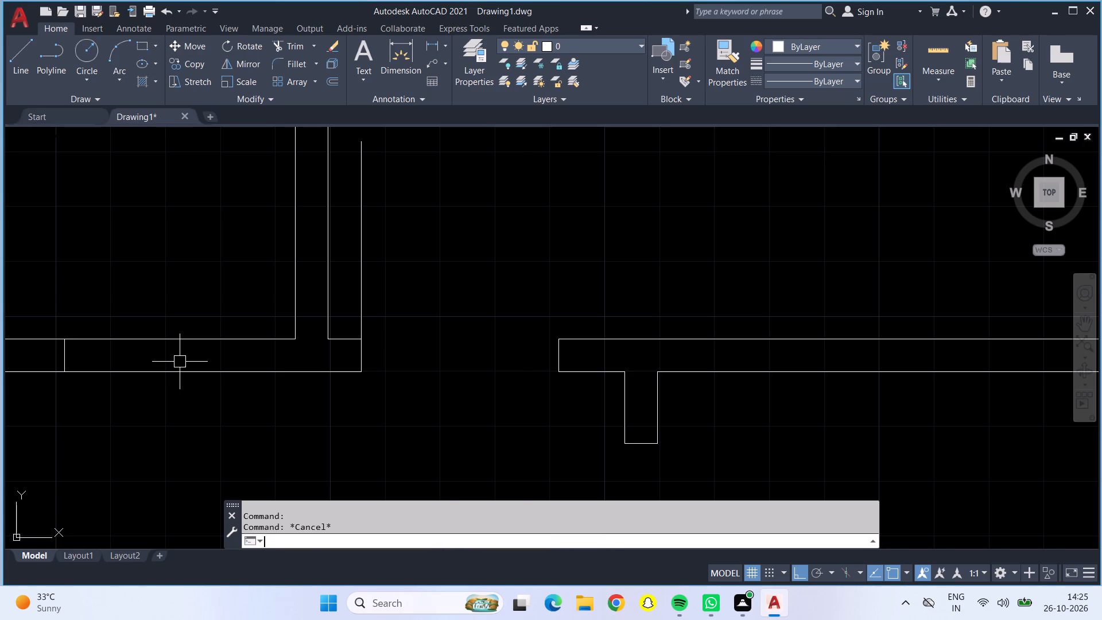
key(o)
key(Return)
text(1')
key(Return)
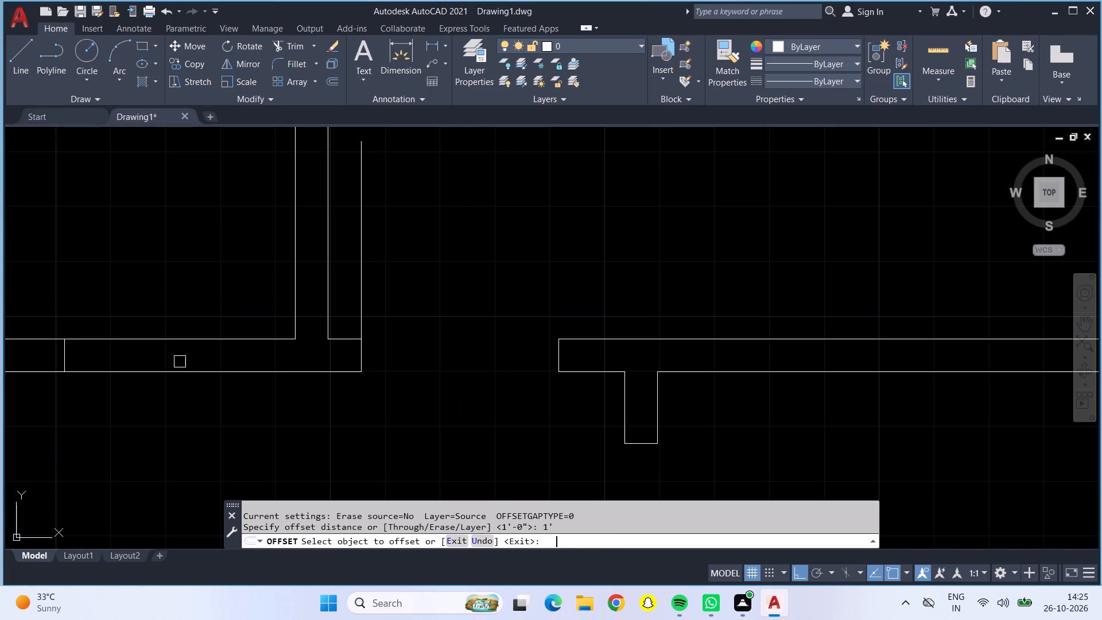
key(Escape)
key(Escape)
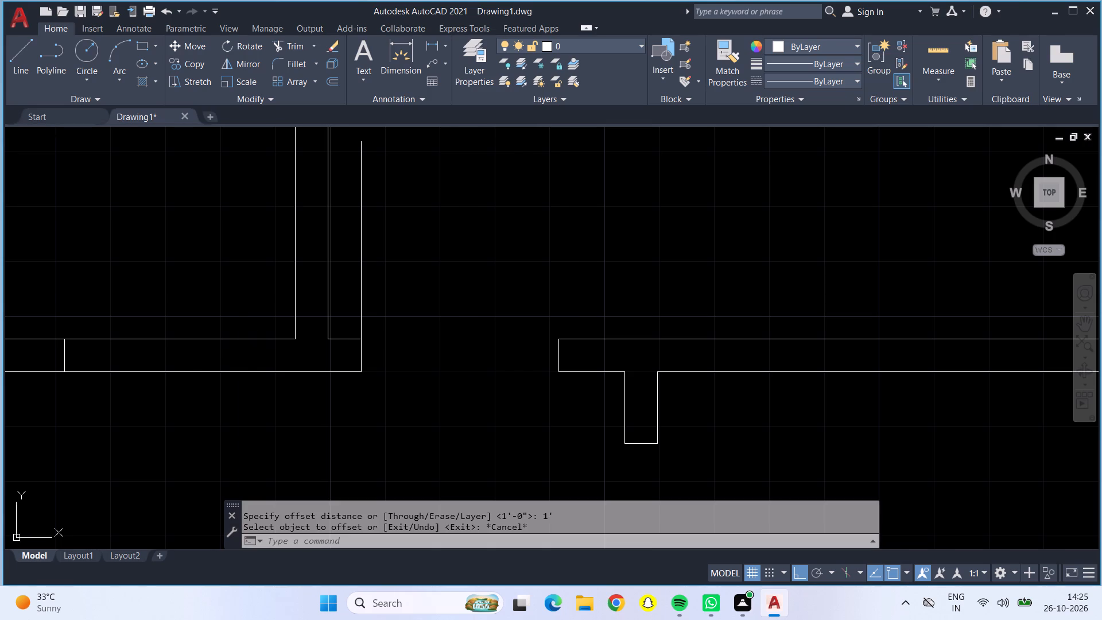
Draw a 3' doorway 1' from the partition corner in the leftmost room's bottom wall, with both jambs and a 3' door line.
key(l)
key(Return)
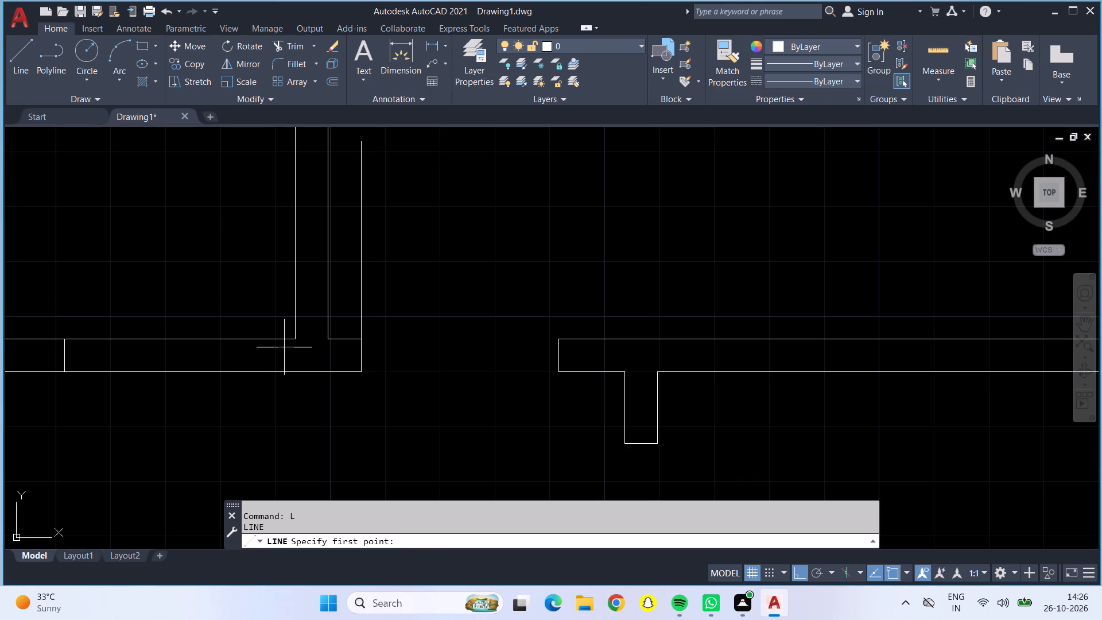
click(292, 340)
text(1')
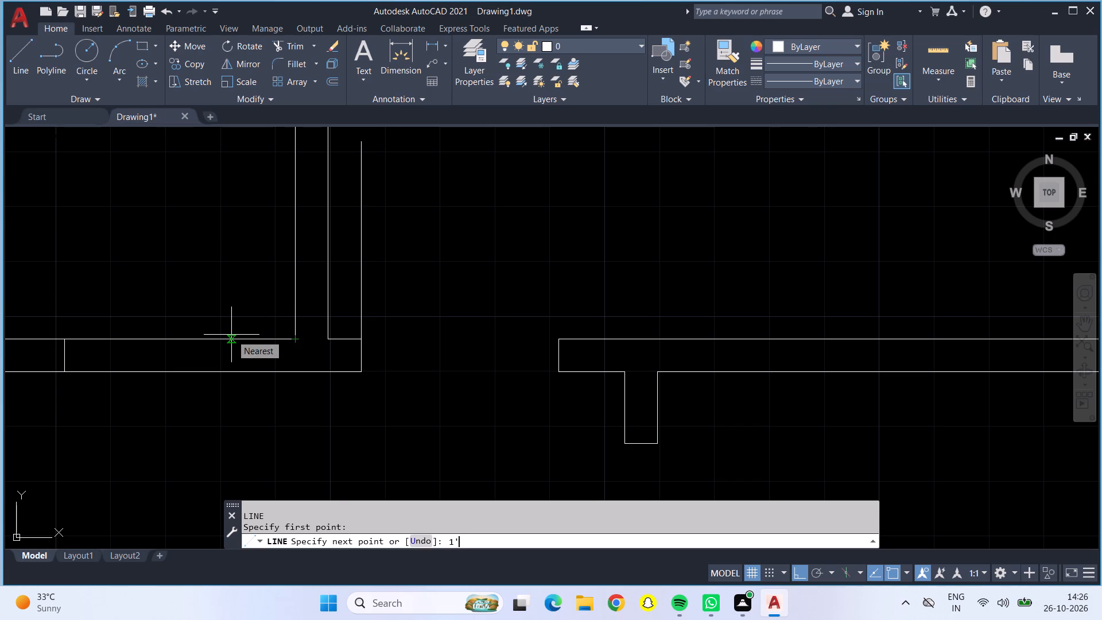
key(Return)
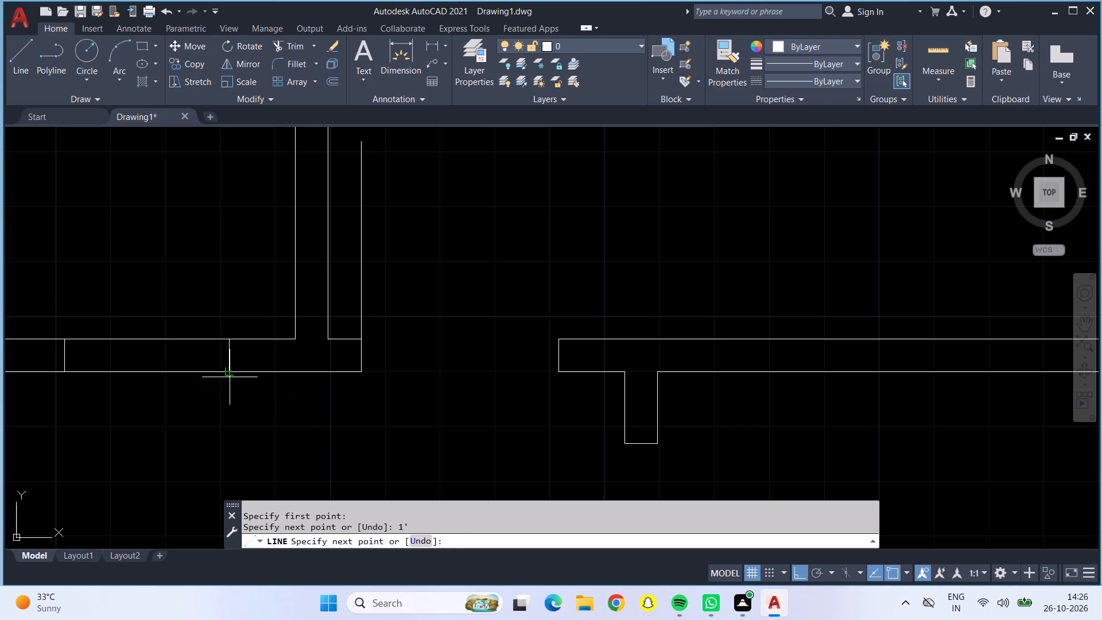
click(231, 368)
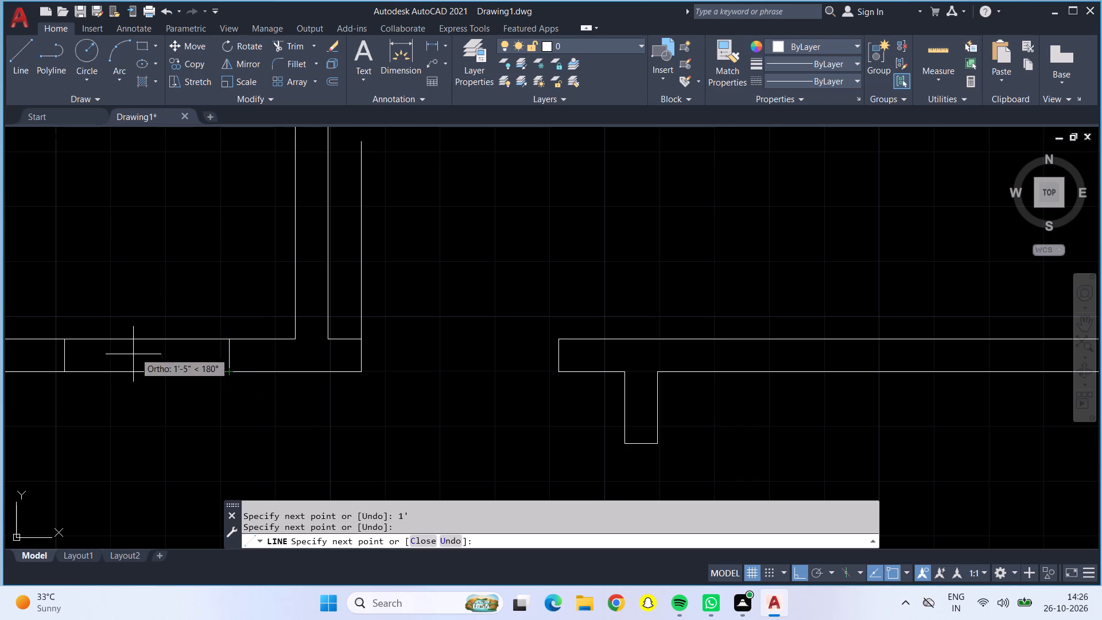
text(3')
key(Return)
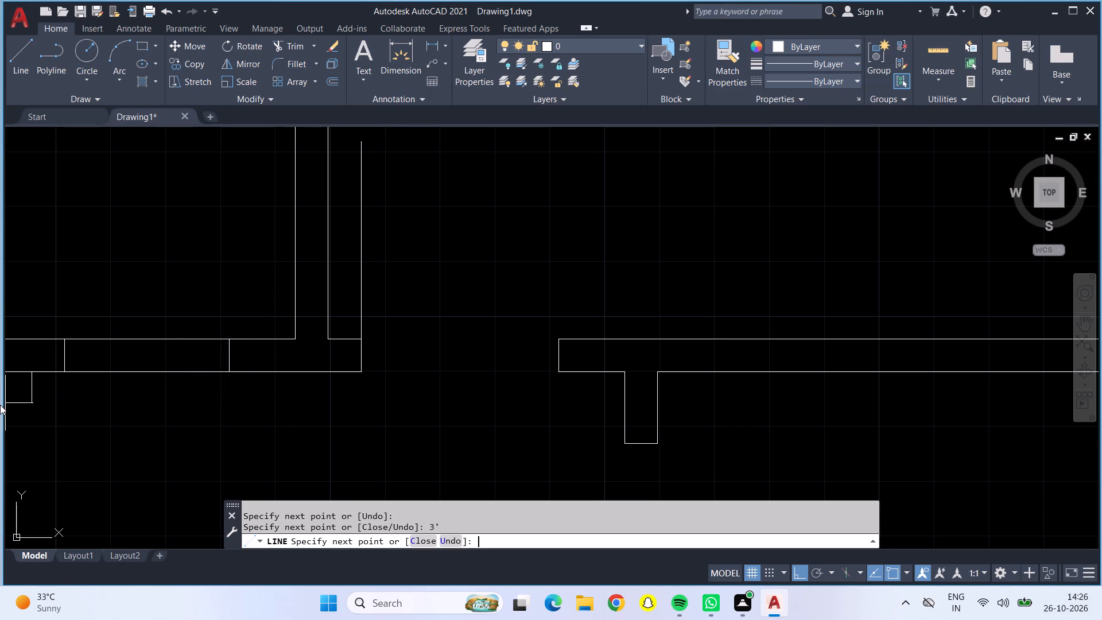
click(33, 342)
click(228, 343)
text(3')
key(Return)
key(Return)
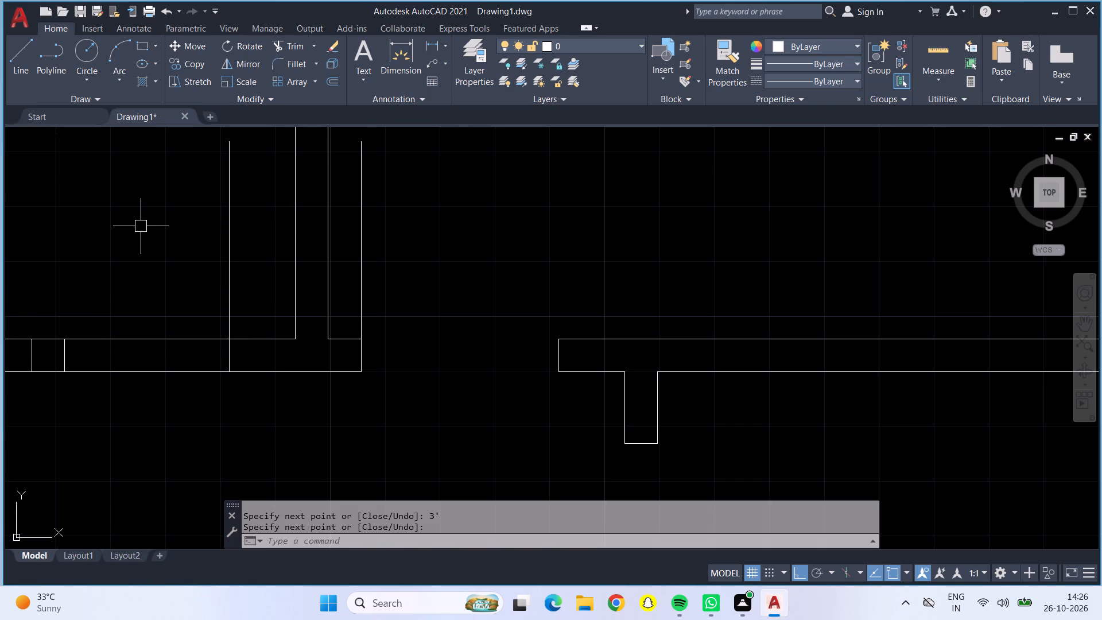
Trim both wall lines across the leftmost room's new 3' doorway and trim away the leftover old jamb.
scroll(162, 217, down, 2)
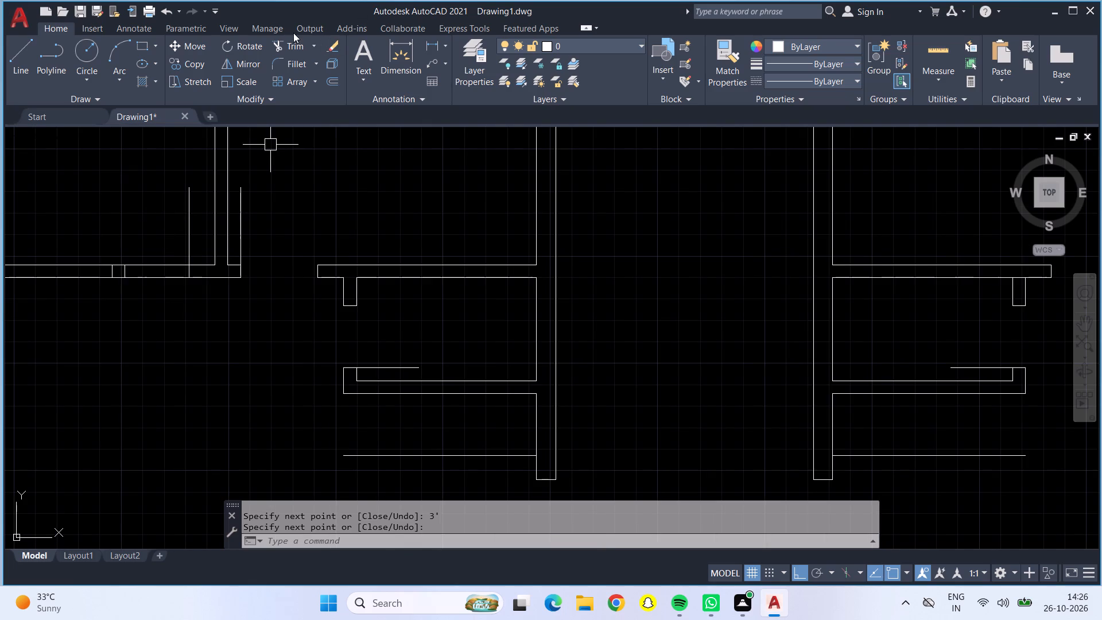
click(292, 44)
drag(164, 233, 165, 287)
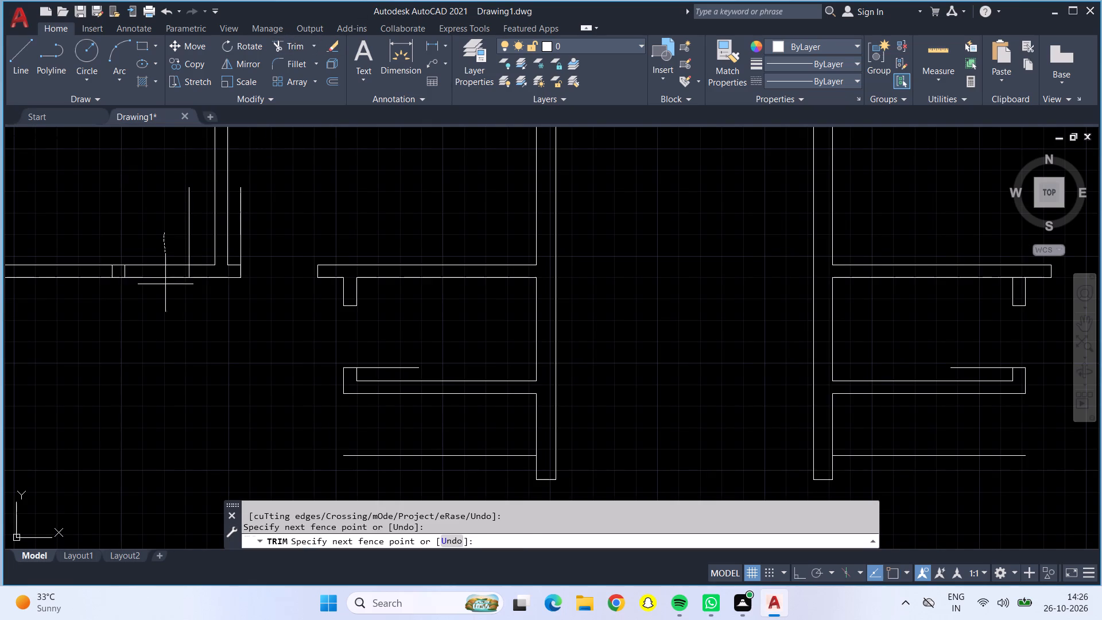
drag(165, 287, 163, 301)
scroll(115, 266, up, 4)
drag(133, 222, 137, 228)
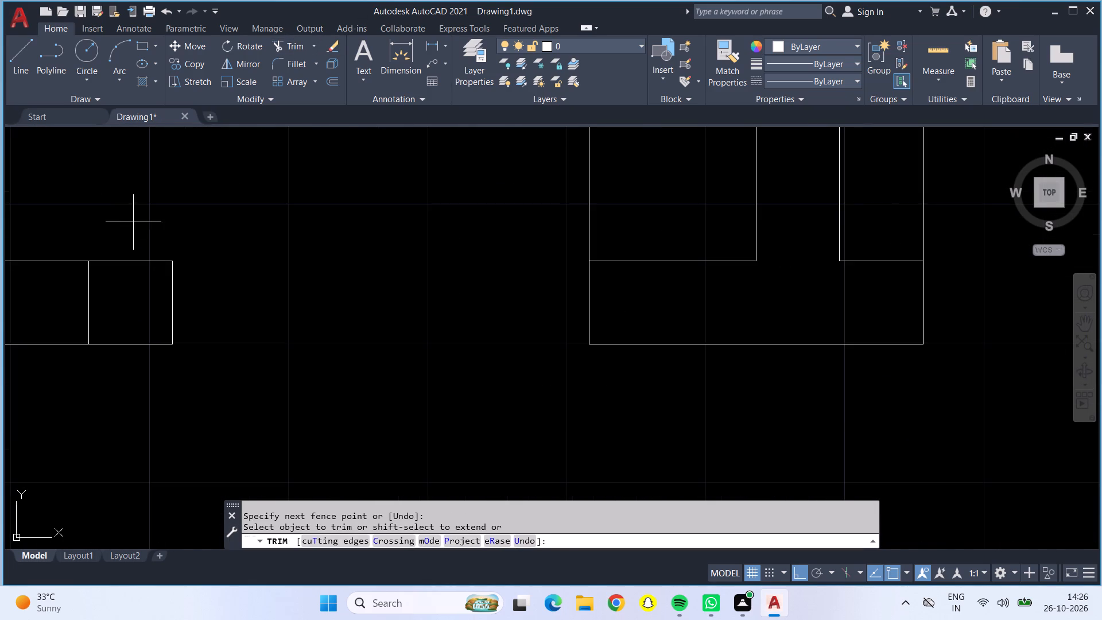
drag(137, 228, 143, 352)
drag(154, 290, 188, 290)
scroll(192, 289, down, 2)
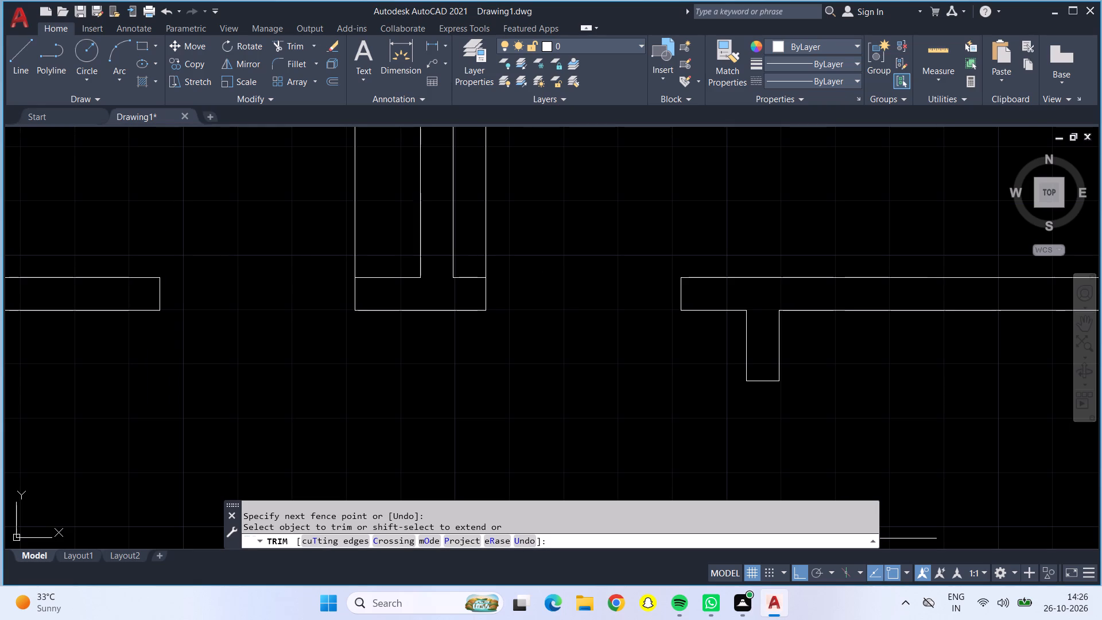
key(Escape)
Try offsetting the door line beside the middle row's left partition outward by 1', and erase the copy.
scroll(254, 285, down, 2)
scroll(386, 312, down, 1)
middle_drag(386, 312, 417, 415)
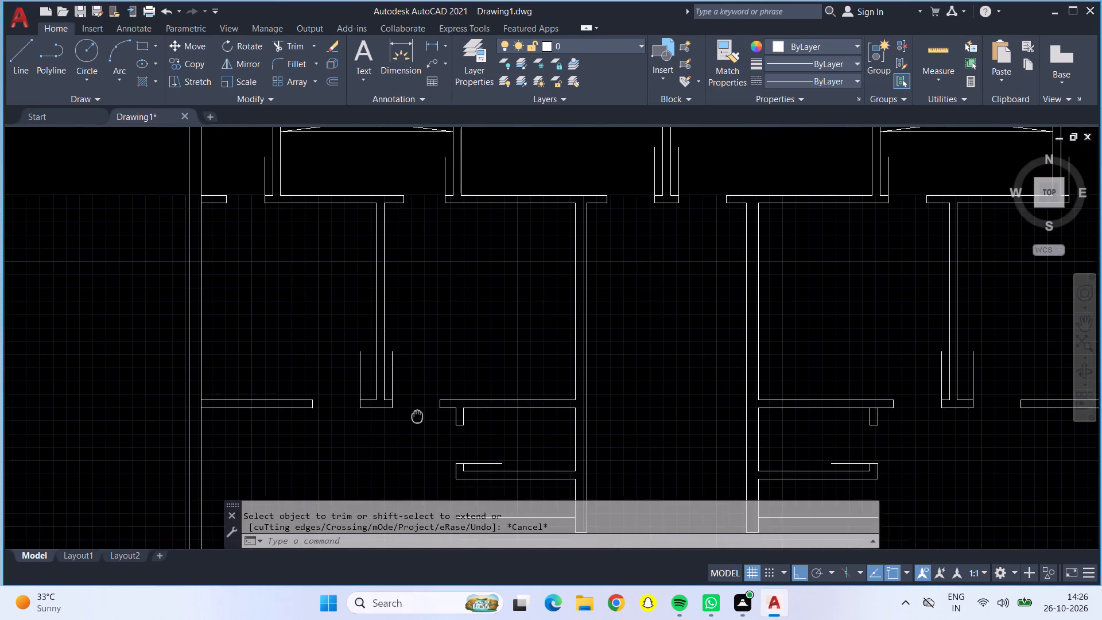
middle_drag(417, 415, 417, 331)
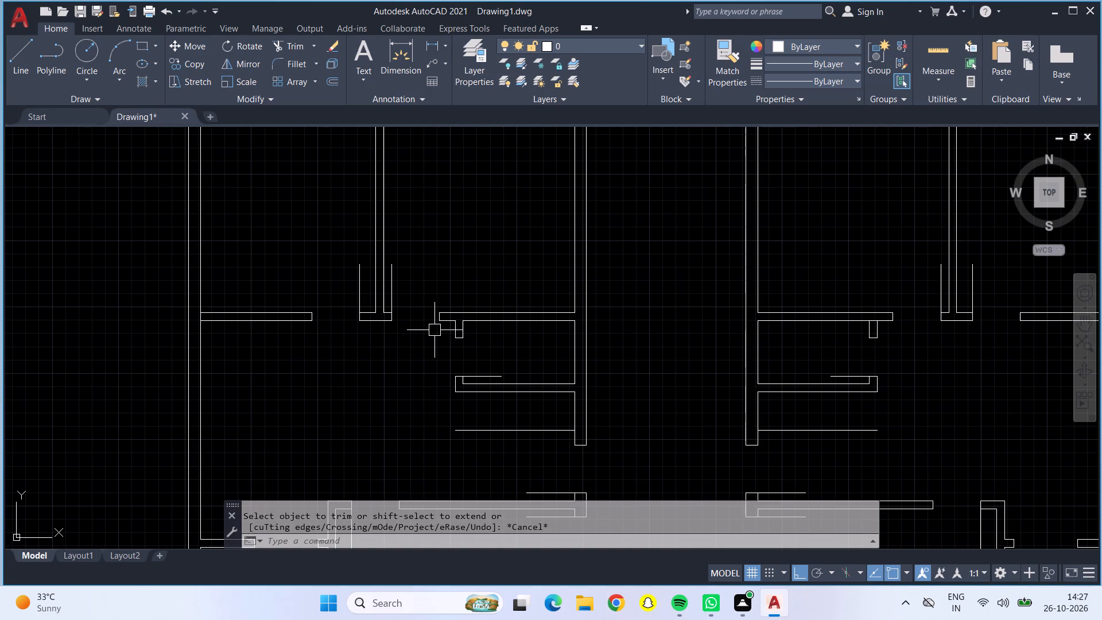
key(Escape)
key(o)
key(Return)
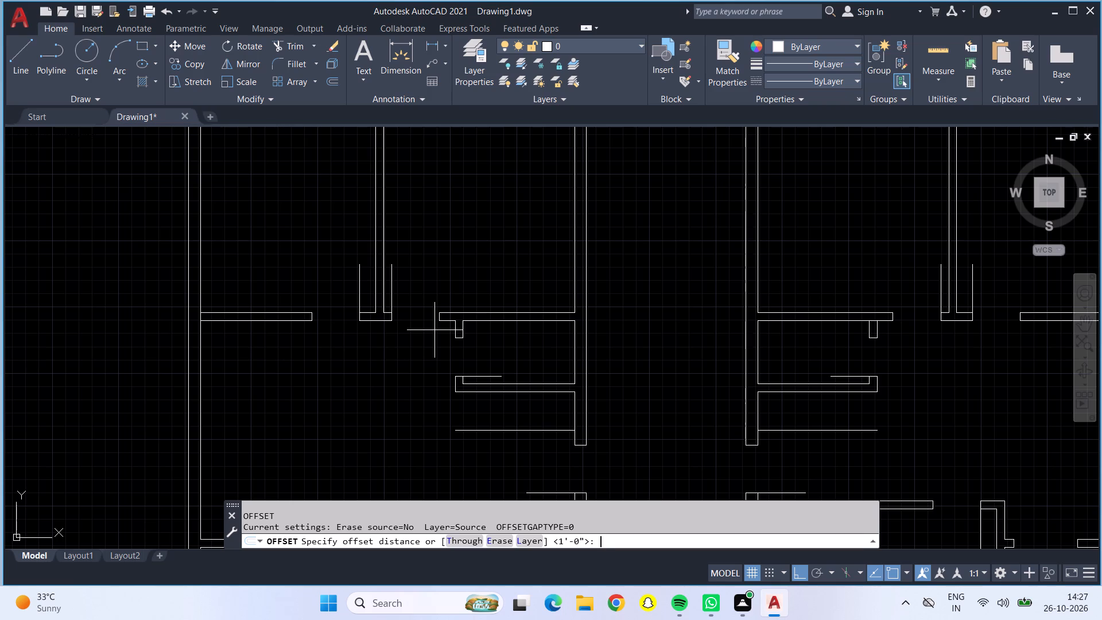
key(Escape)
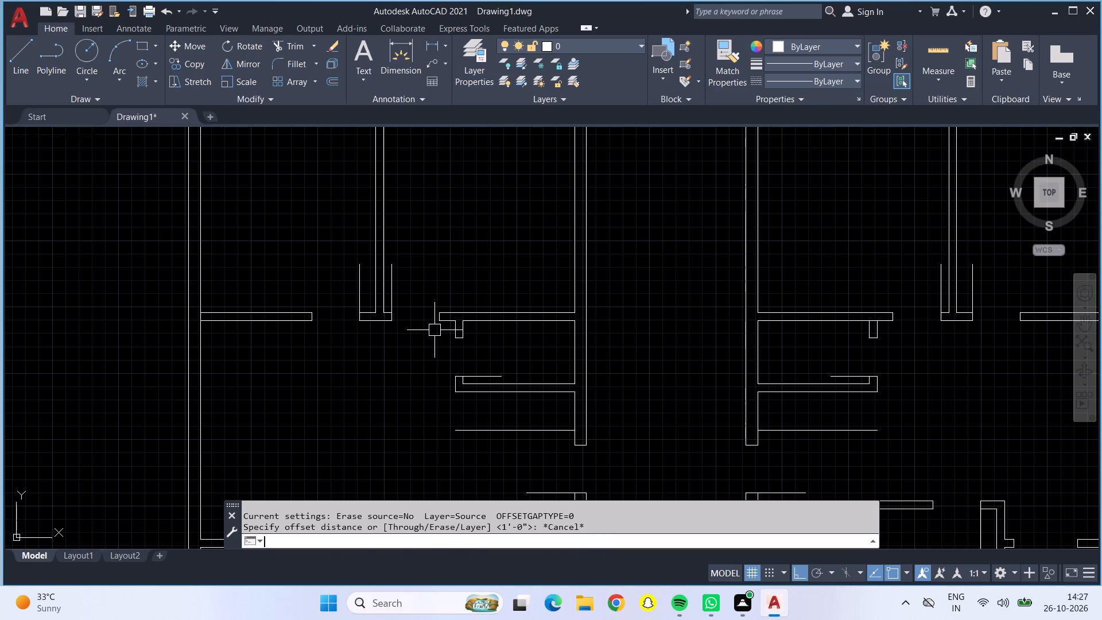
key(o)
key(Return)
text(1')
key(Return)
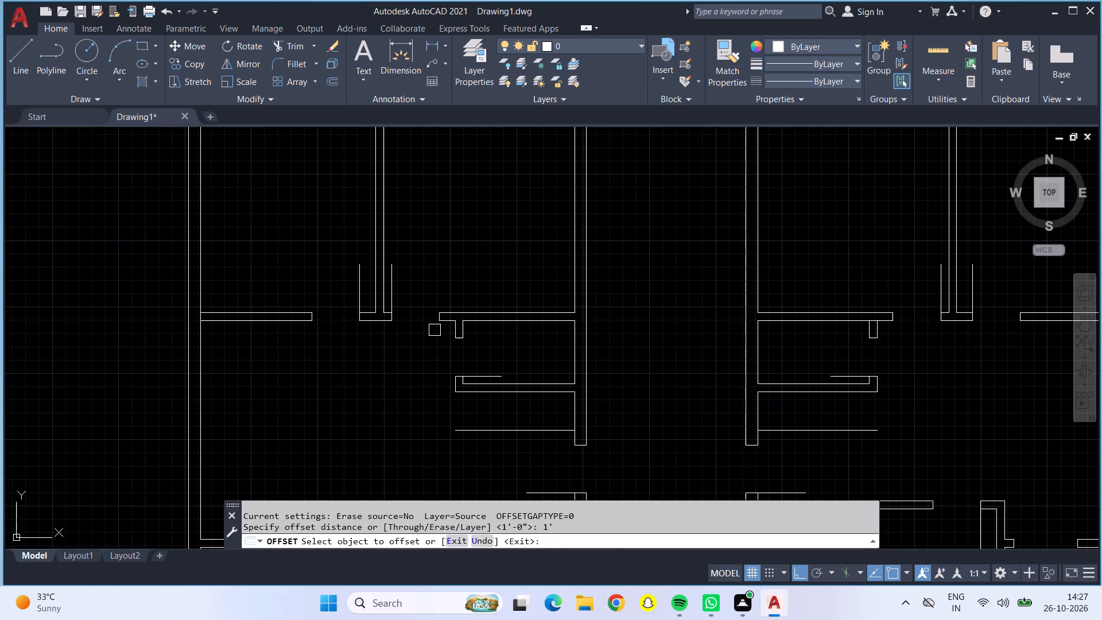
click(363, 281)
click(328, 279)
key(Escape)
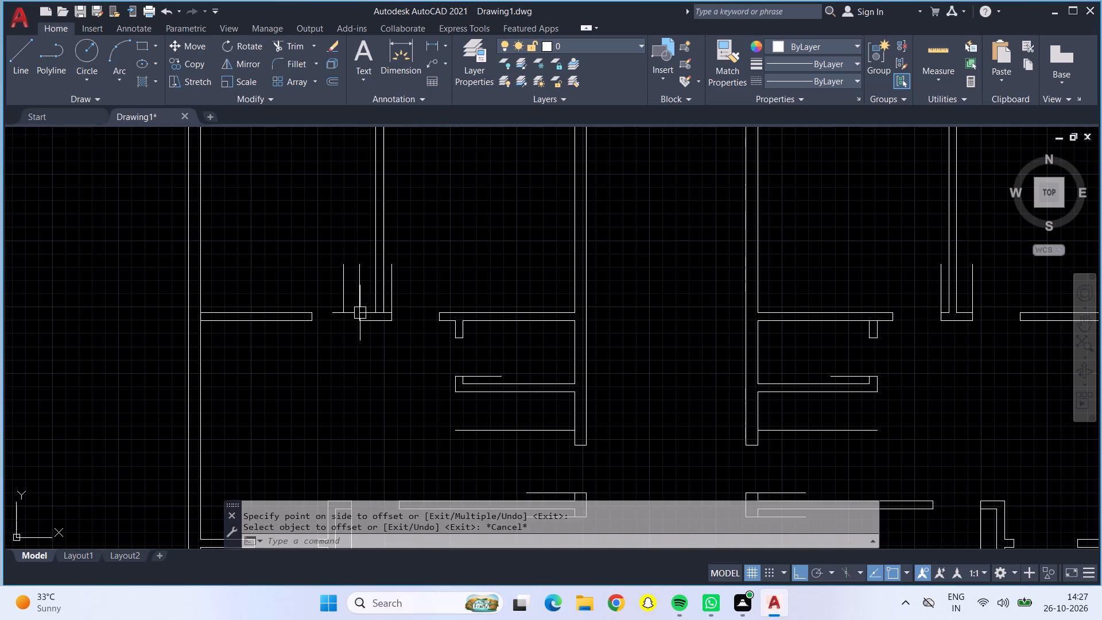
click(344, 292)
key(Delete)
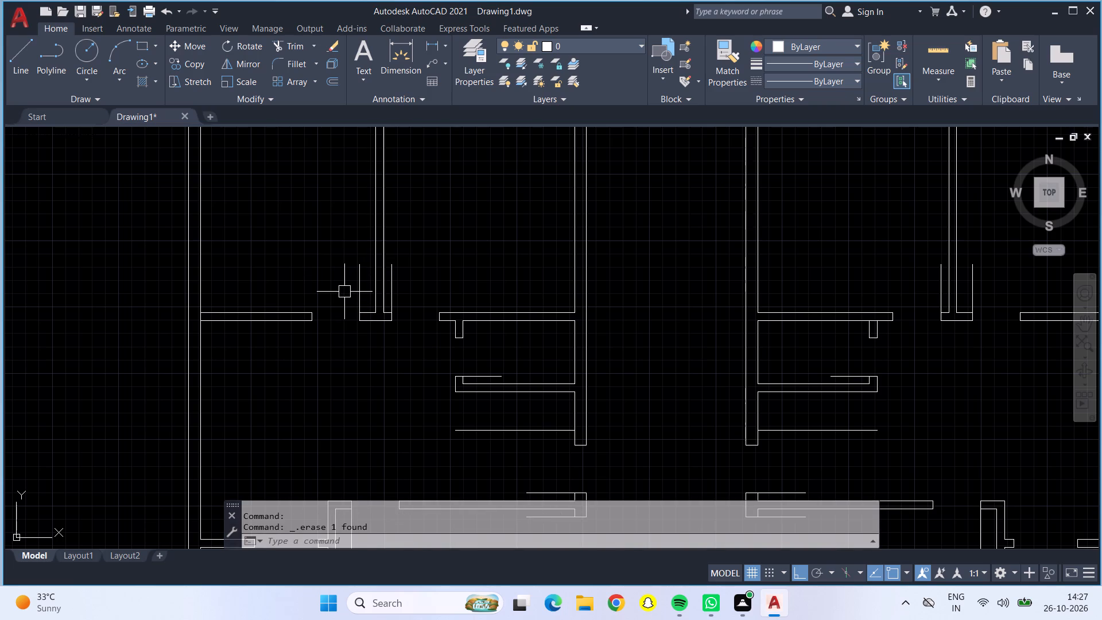
Offset the door lines and jambs on both sides of the middle row's left partition 1" outward, away from the partition.
key(o)
key(Return)
key(1)
key(shift+quotedbl)
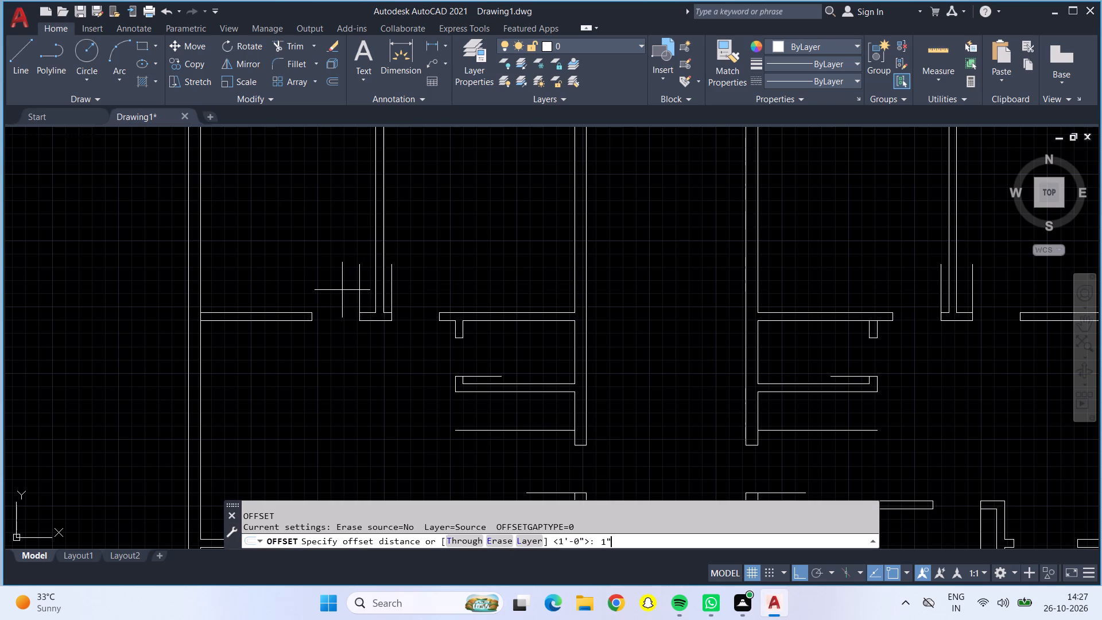
key(Return)
click(359, 290)
click(343, 290)
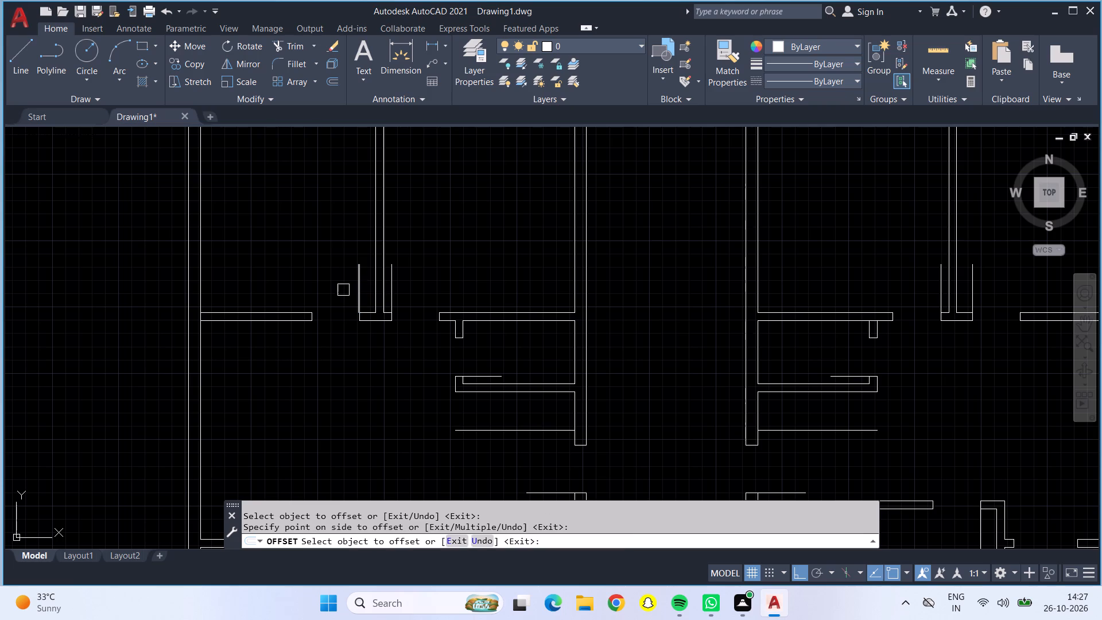
click(392, 292)
click(415, 292)
scroll(406, 319, up, 3)
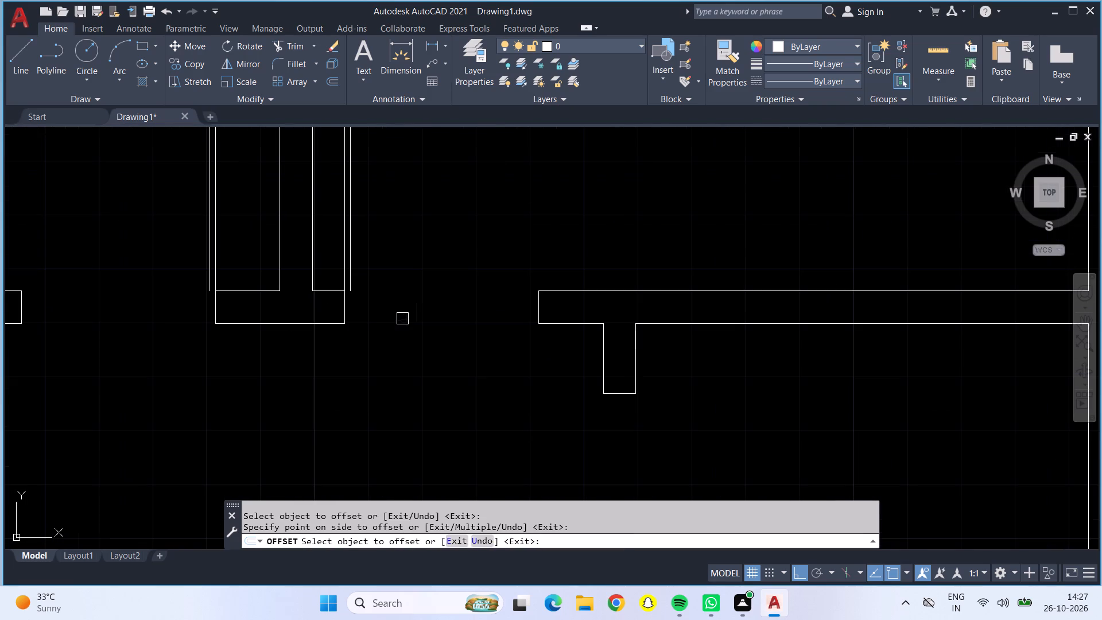
click(347, 311)
click(374, 309)
click(219, 304)
click(195, 305)
scroll(195, 305, down, 2)
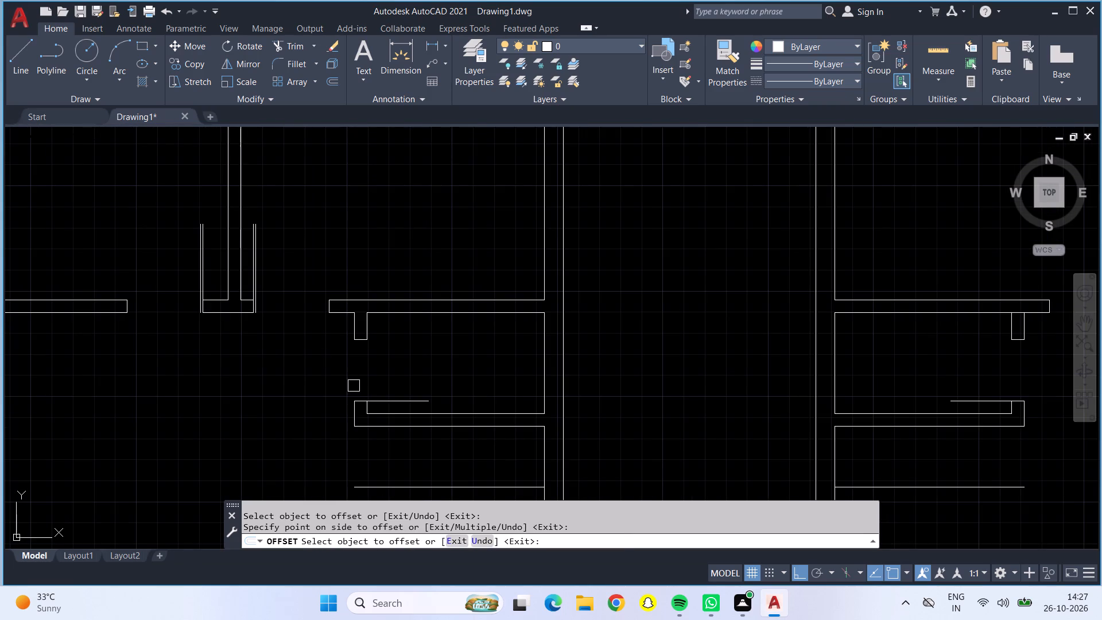
Offset the door line and lower jamb of the small room left of the central passage 1" upward, into the doorway.
scroll(367, 397, up, 3)
click(386, 404)
click(394, 413)
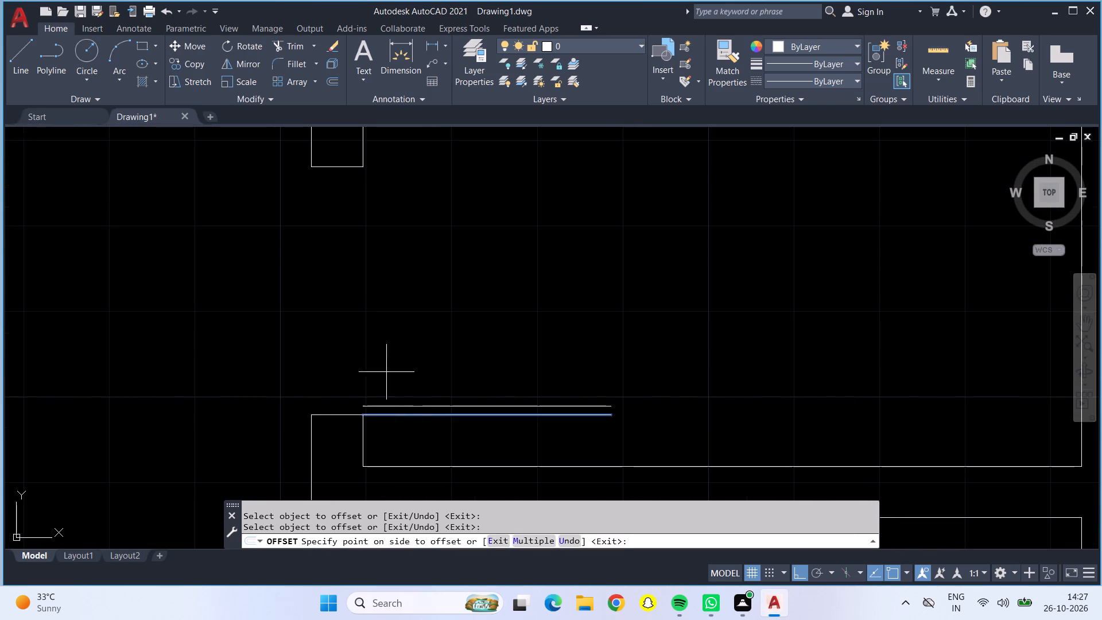
click(385, 361)
click(345, 418)
click(336, 357)
scroll(332, 356, down, 3)
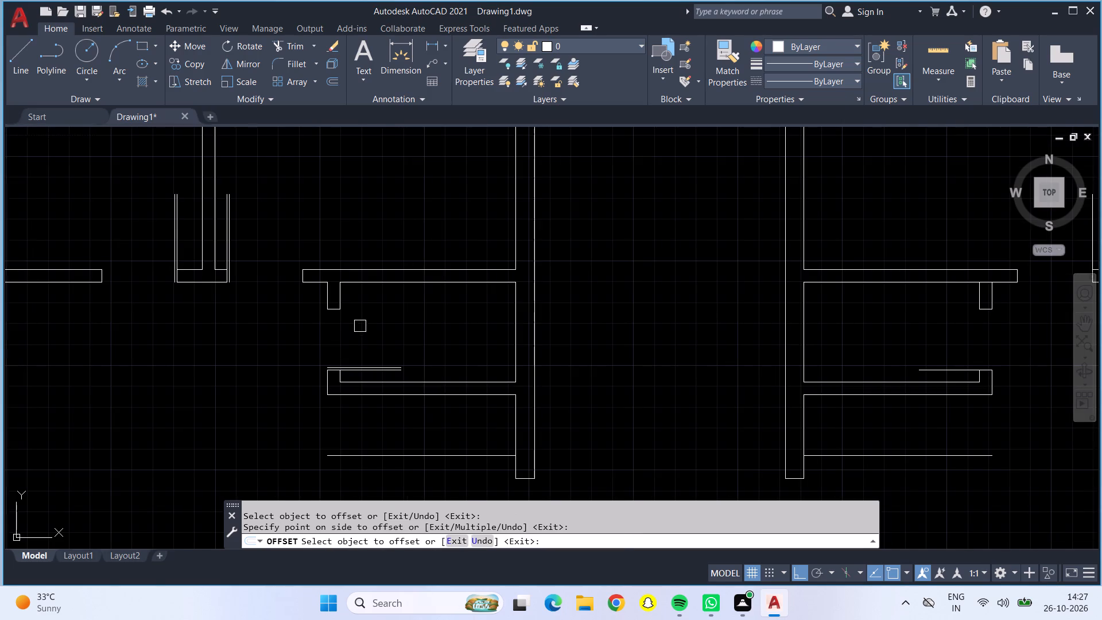
Offset the door line and lower jamb of the small room right of the central passage 1" upward, into the doorway.
middle_drag(360, 326, 0, 323)
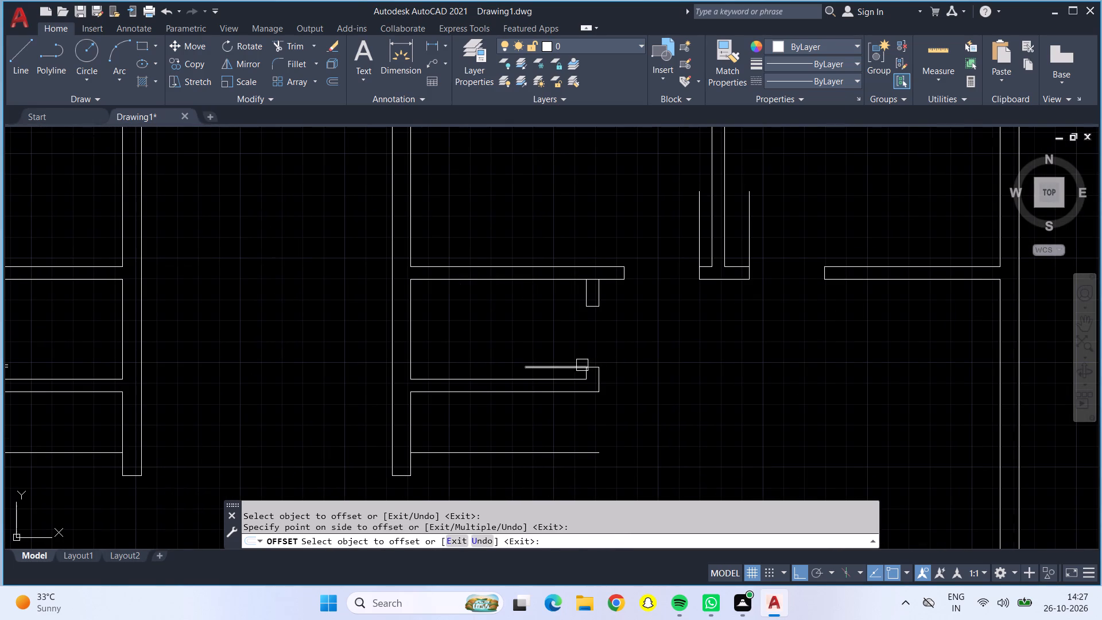
click(576, 365)
click(594, 358)
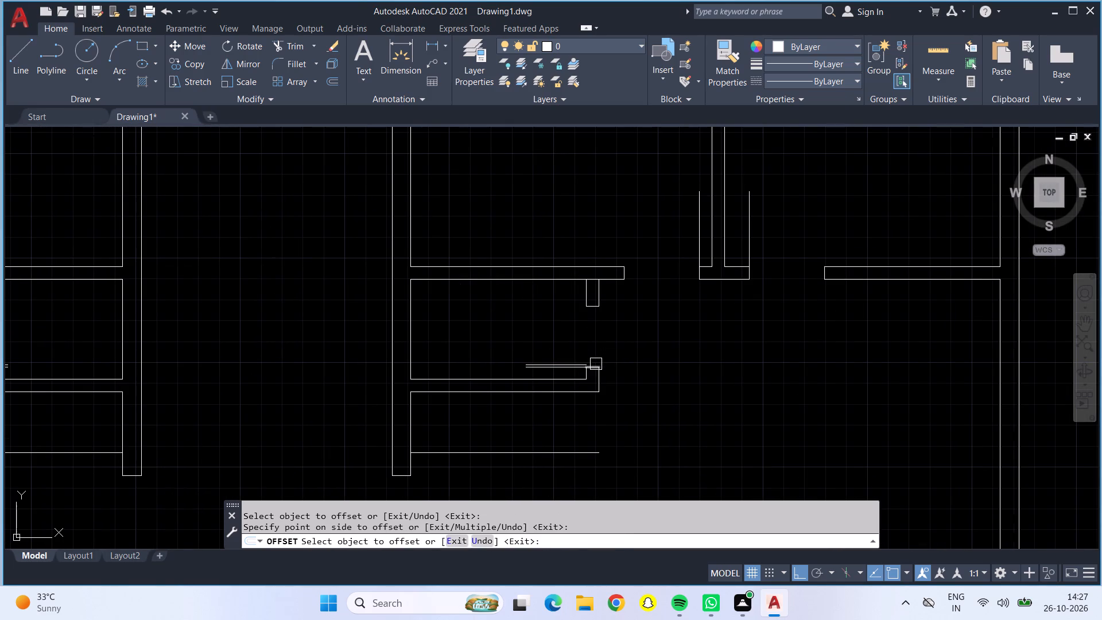
click(596, 364)
click(593, 347)
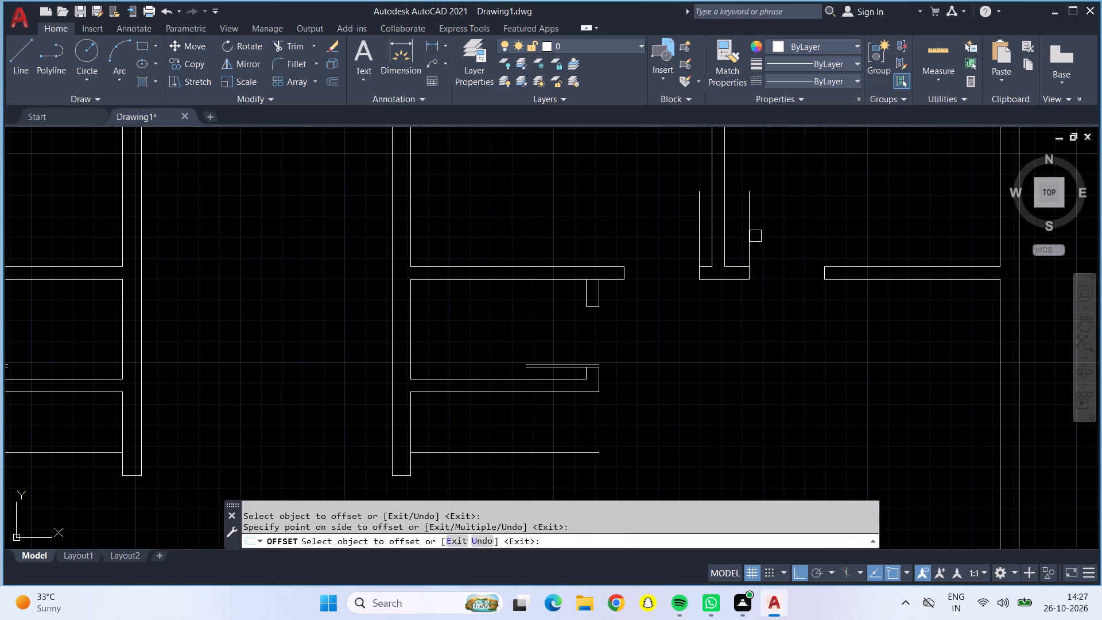
Offset the door lines and jambs on both sides of the middle row's right partition 1" outward, away from the partition.
click(751, 237)
click(775, 235)
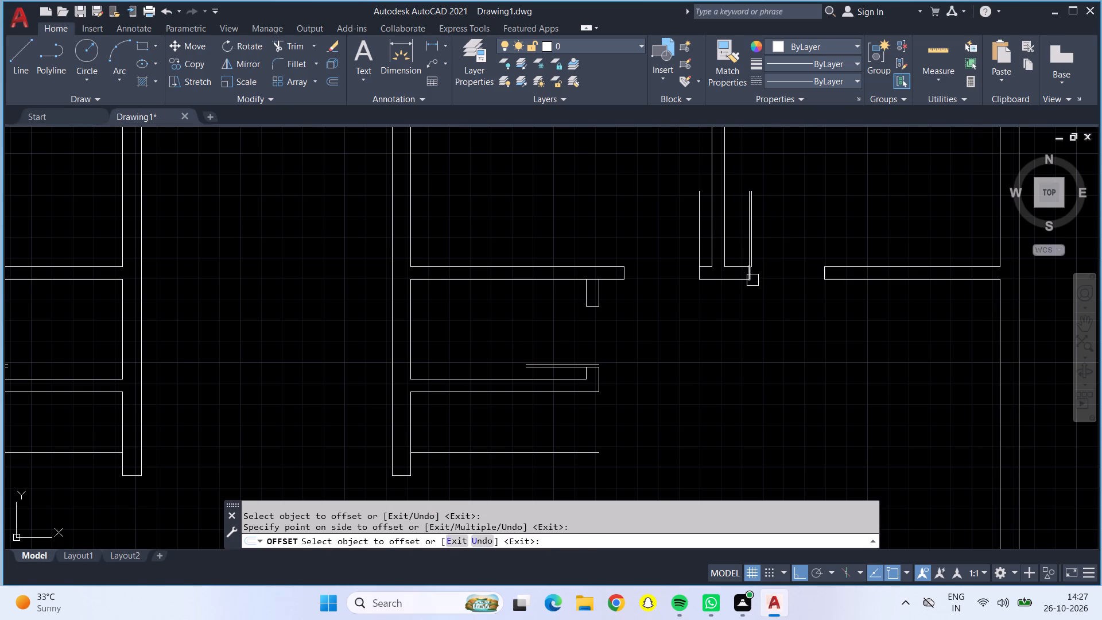
click(752, 280)
drag(770, 273, 765, 271)
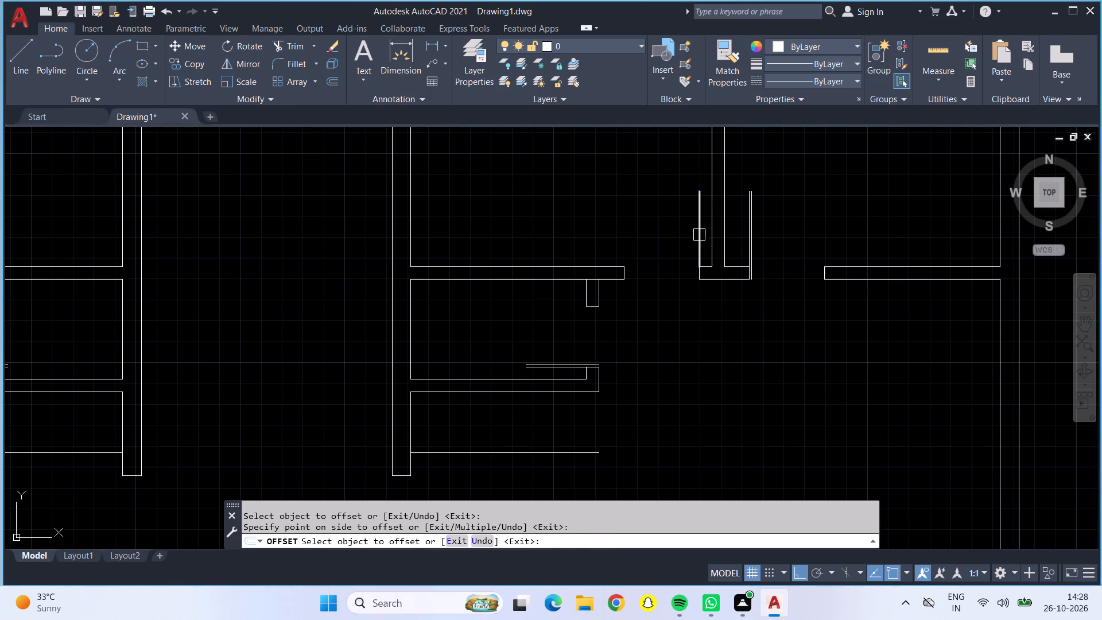
click(699, 235)
click(685, 235)
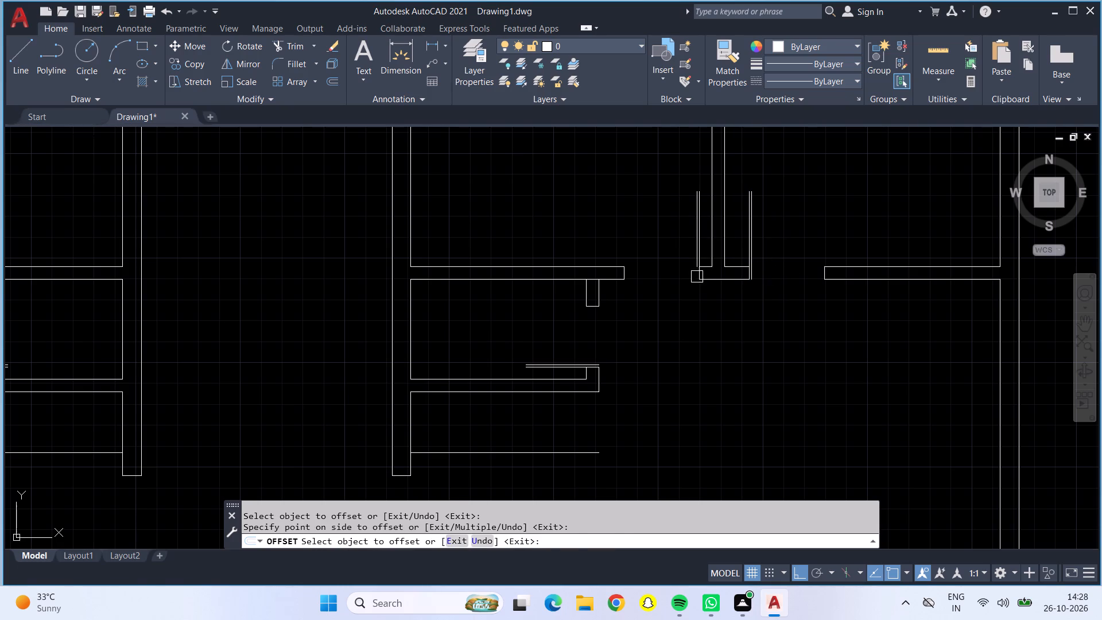
click(696, 277)
click(673, 275)
Offset the door line and upper jamb of the doorway above the left crossed strip 1" downward, into the opening.
scroll(671, 275, down, 2)
middle_drag(641, 170, 625, 368)
scroll(335, 262, up, 3)
click(374, 242)
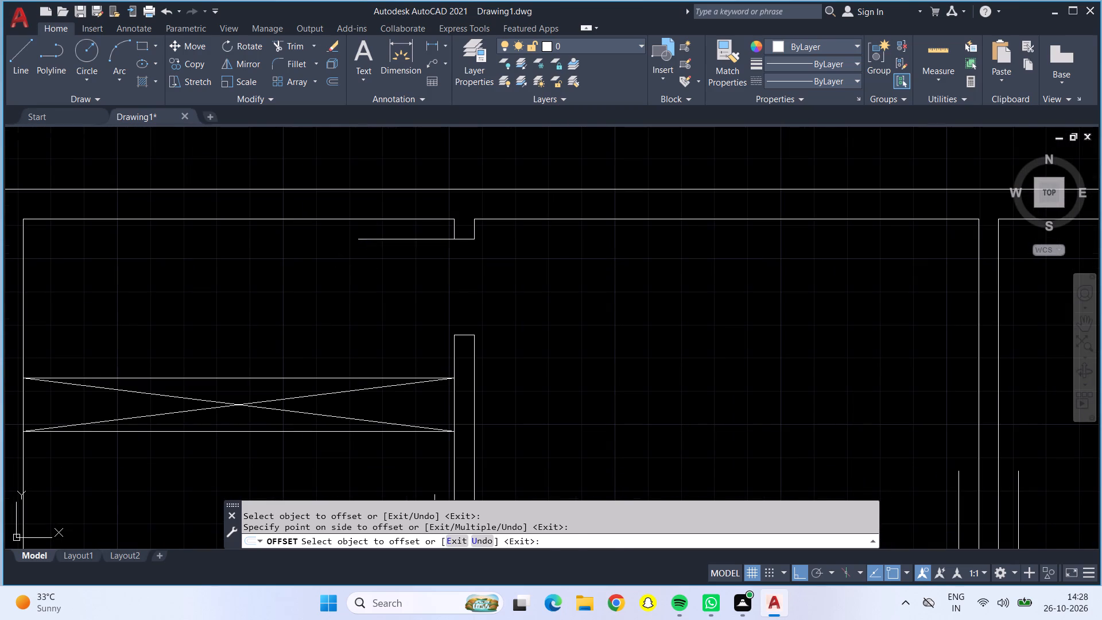
drag(386, 265, 392, 269)
click(468, 238)
click(465, 258)
scroll(464, 269, down, 1)
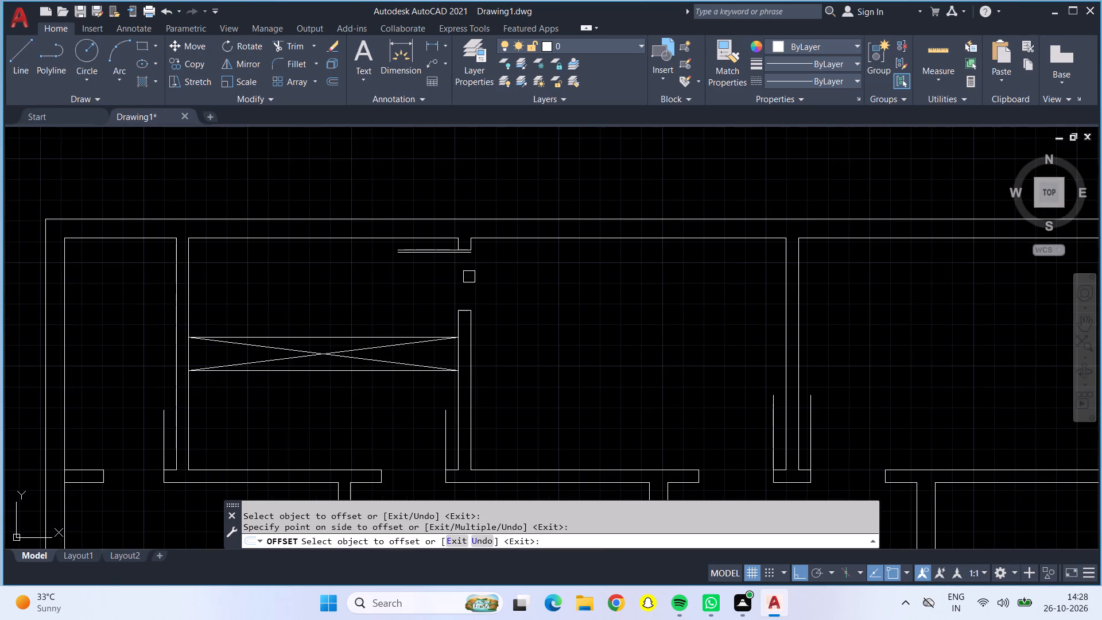
Offset the door lines and jambs on both sides of the top row's central partition 1" outward, away from the partition.
click(773, 441)
click(744, 443)
drag(773, 481, 767, 479)
click(738, 474)
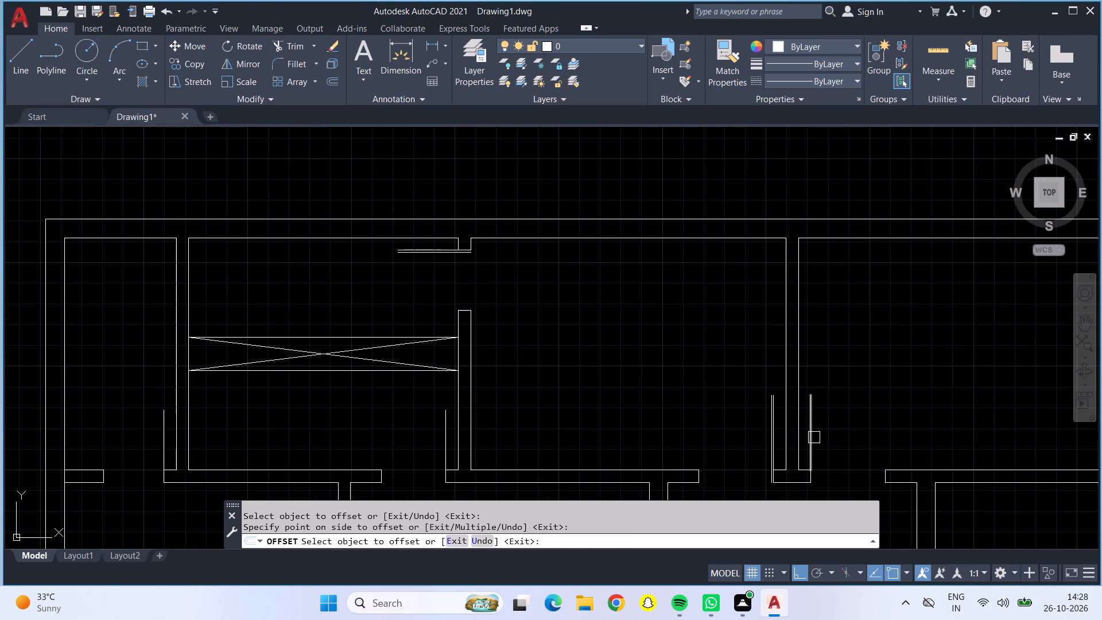
click(814, 437)
click(837, 437)
drag(809, 480, 821, 480)
click(843, 480)
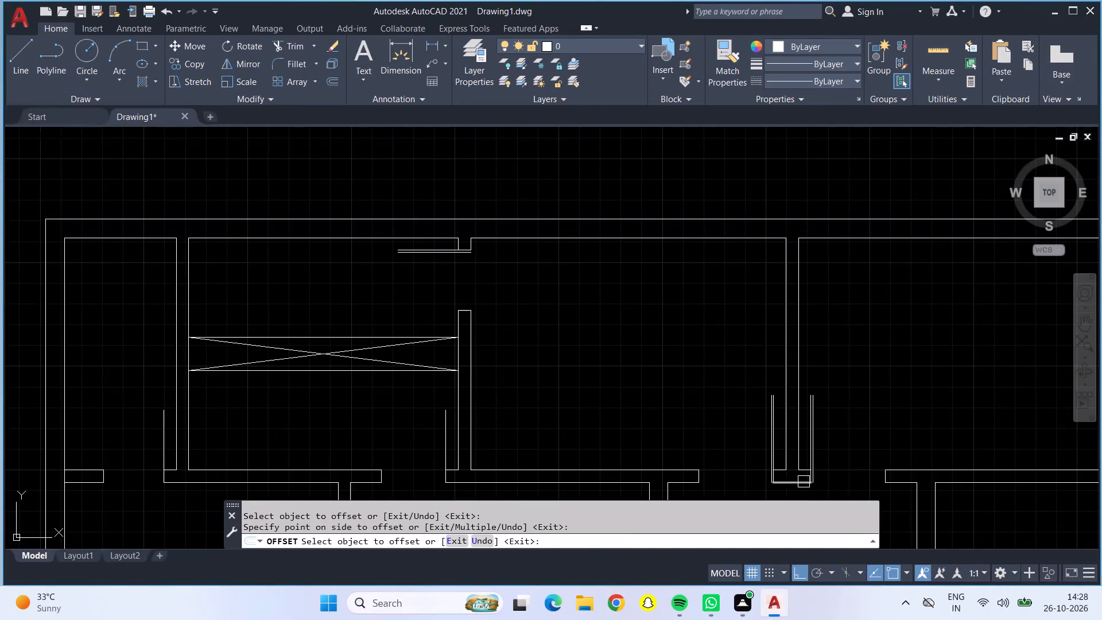
Offset the door line and jamb below the right end of the left crossed strip 1" to the left, into the doorway.
scroll(794, 478, down, 1)
scroll(580, 462, up, 2)
drag(570, 454, 557, 449)
click(483, 429)
middle_drag(483, 429, 457, 303)
scroll(483, 429, up, 1)
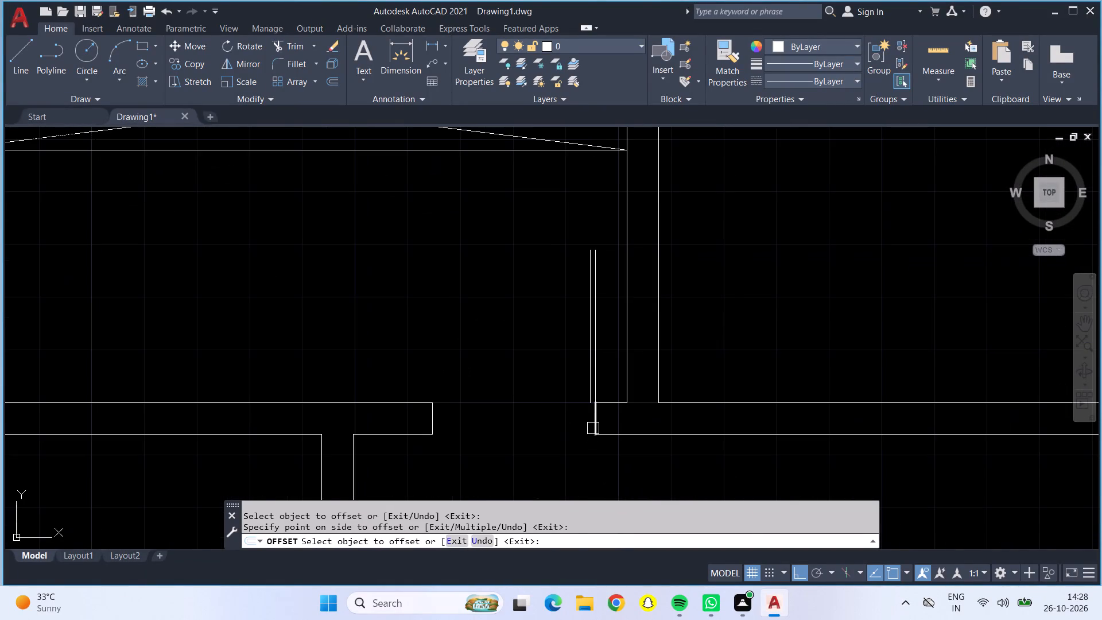
click(593, 428)
click(559, 423)
Offset the door line and jamb of the narrow top-left corner room 1" to the left, into its doorway.
scroll(551, 419, down, 3)
scroll(358, 408, up, 2)
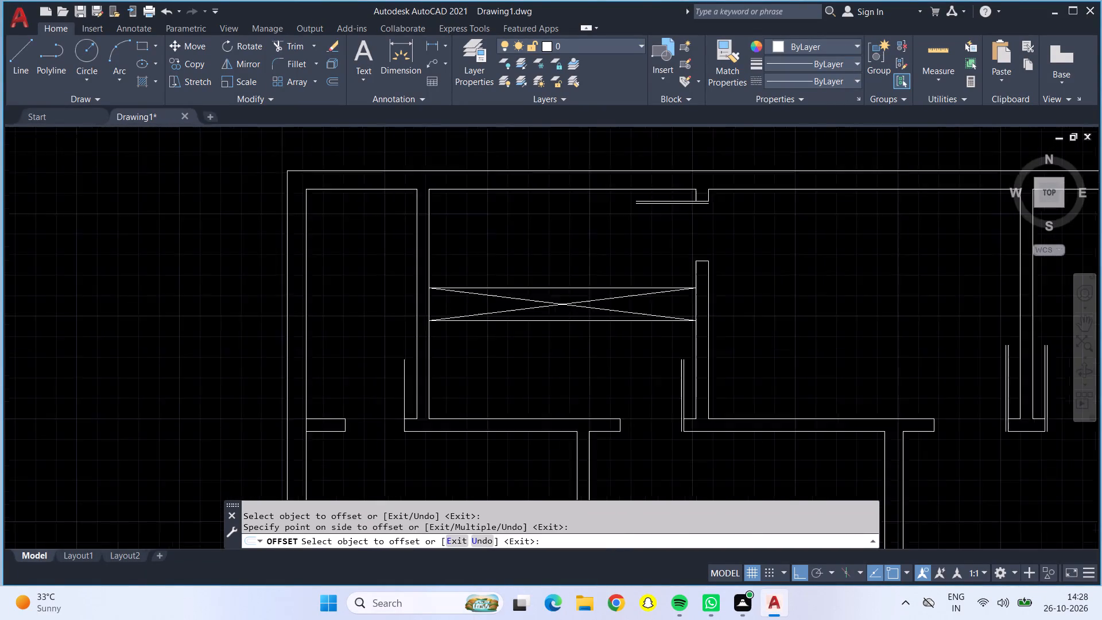
scroll(358, 408, up, 1)
click(475, 367)
click(401, 371)
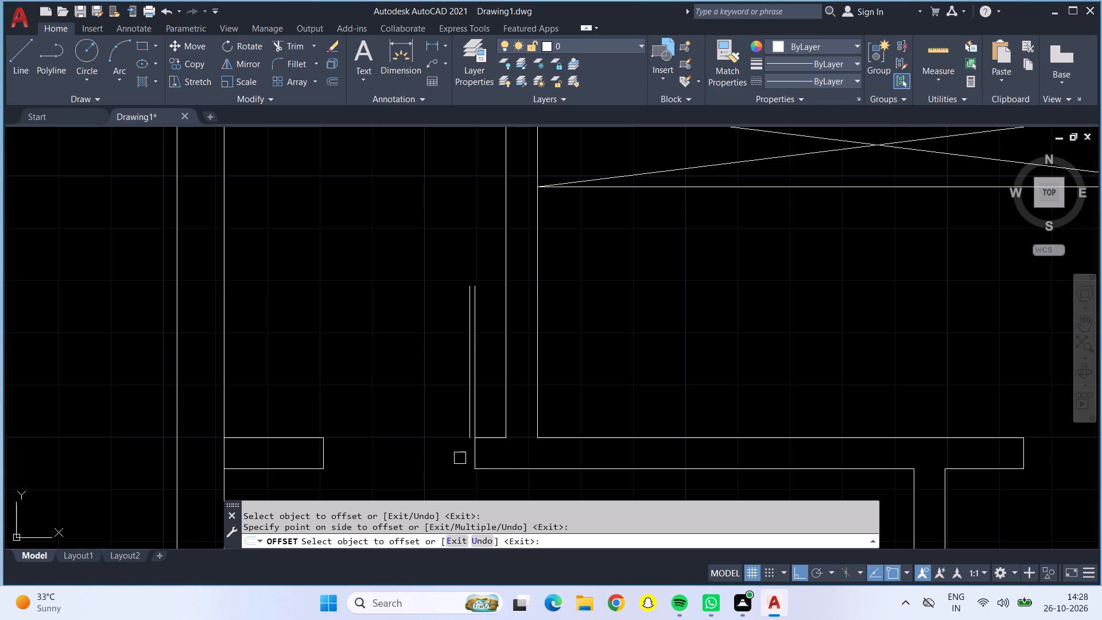
click(475, 462)
click(437, 445)
Offset the door line and upper jamb of the doorway above the right crossed strip 1" downward, into the opening.
scroll(429, 441, down, 2)
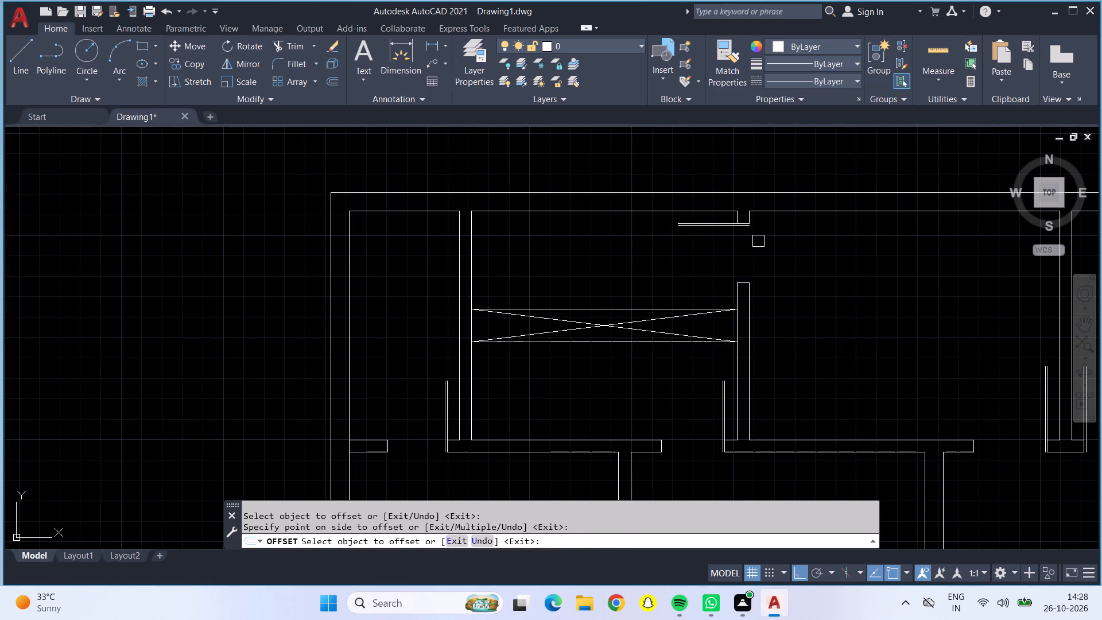
scroll(733, 339, down, 1)
middle_drag(805, 331, 229, 298)
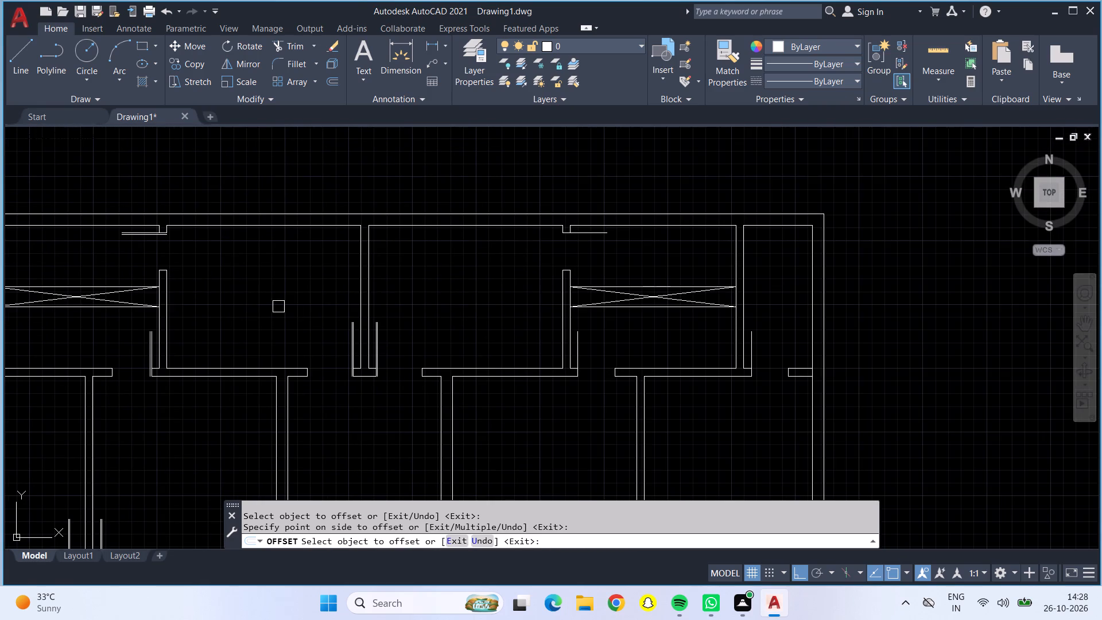
scroll(569, 239, up, 3)
click(584, 210)
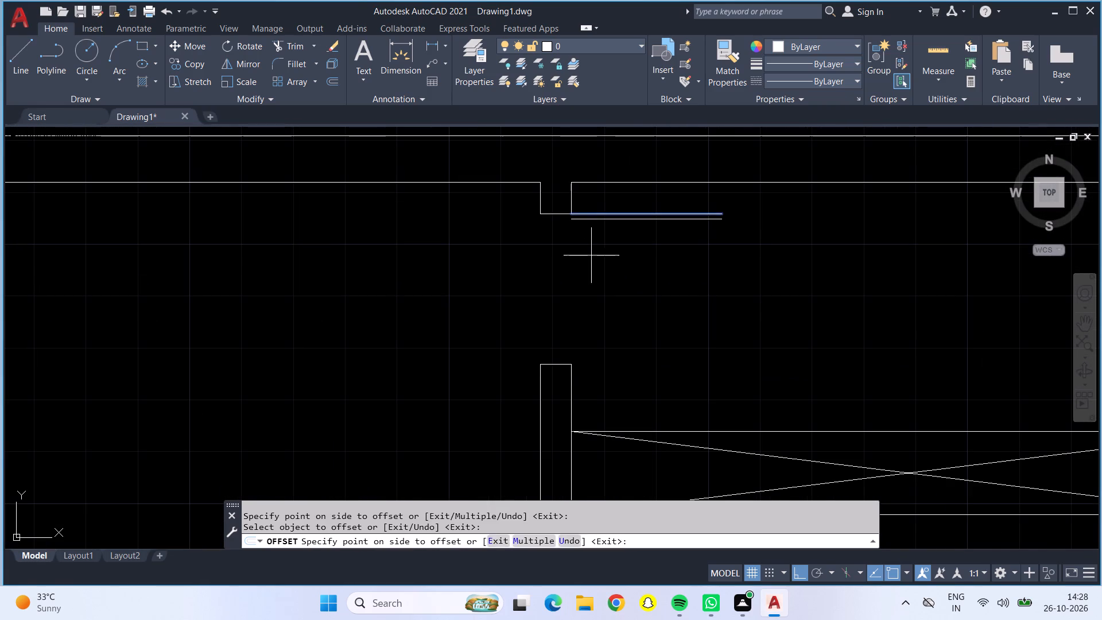
click(591, 256)
click(554, 214)
click(560, 251)
Offset the door line and jamb below the left end of the right crossed strip 1" to the right, into the doorway.
scroll(561, 254, down, 3)
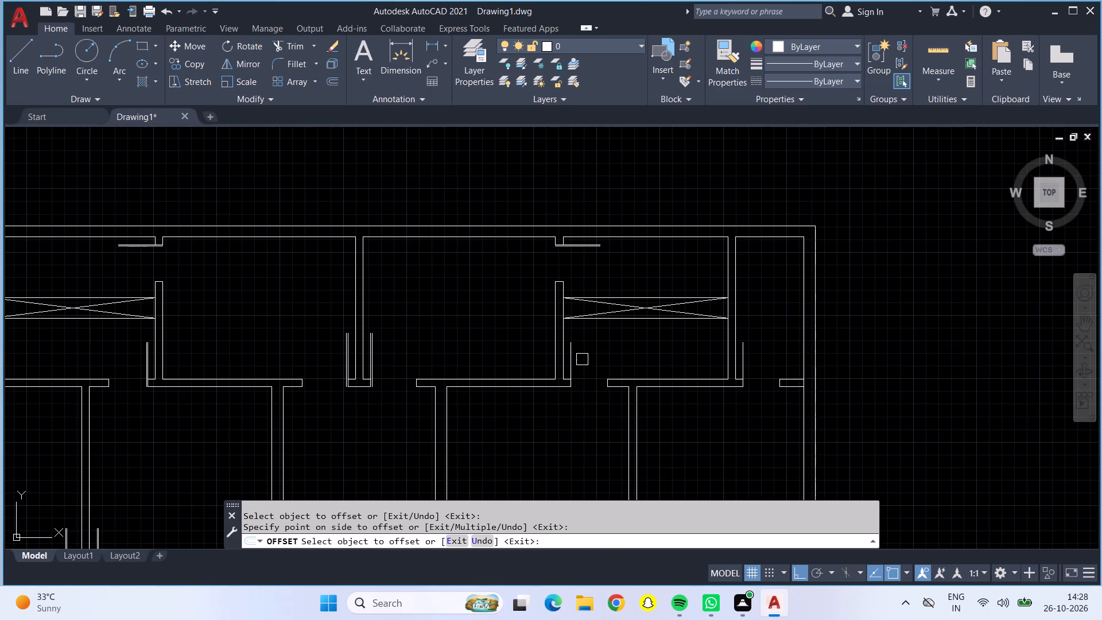
scroll(575, 367, up, 3)
click(559, 365)
click(650, 344)
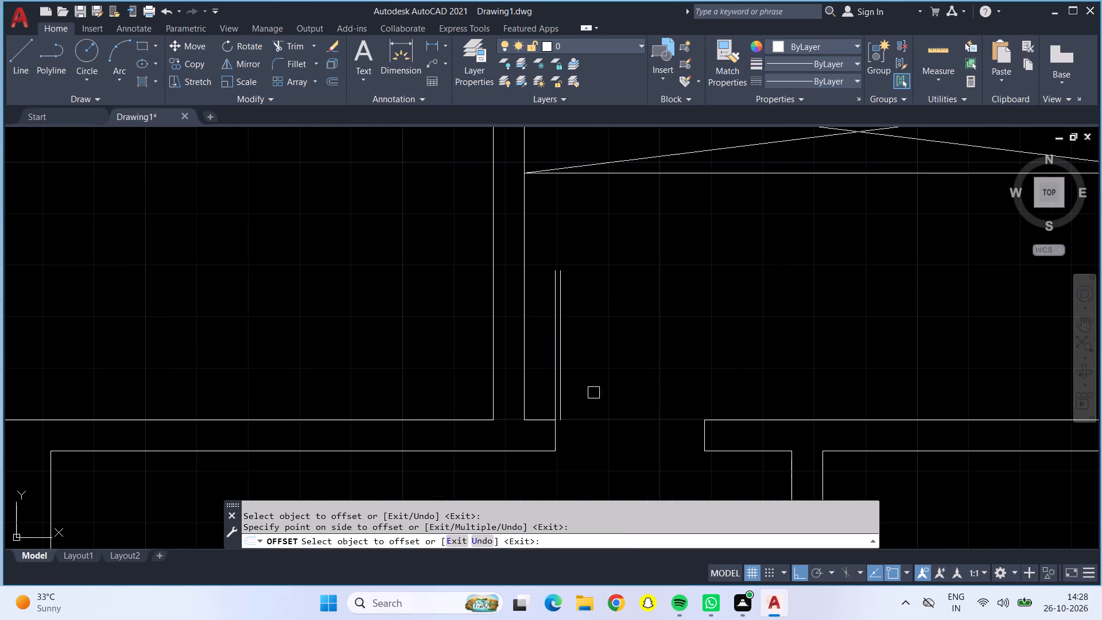
drag(553, 440, 560, 439)
click(616, 431)
Offset the door line and jamb of the narrow top-right corner room 1" to the right, into its doorway.
scroll(614, 432, down, 4)
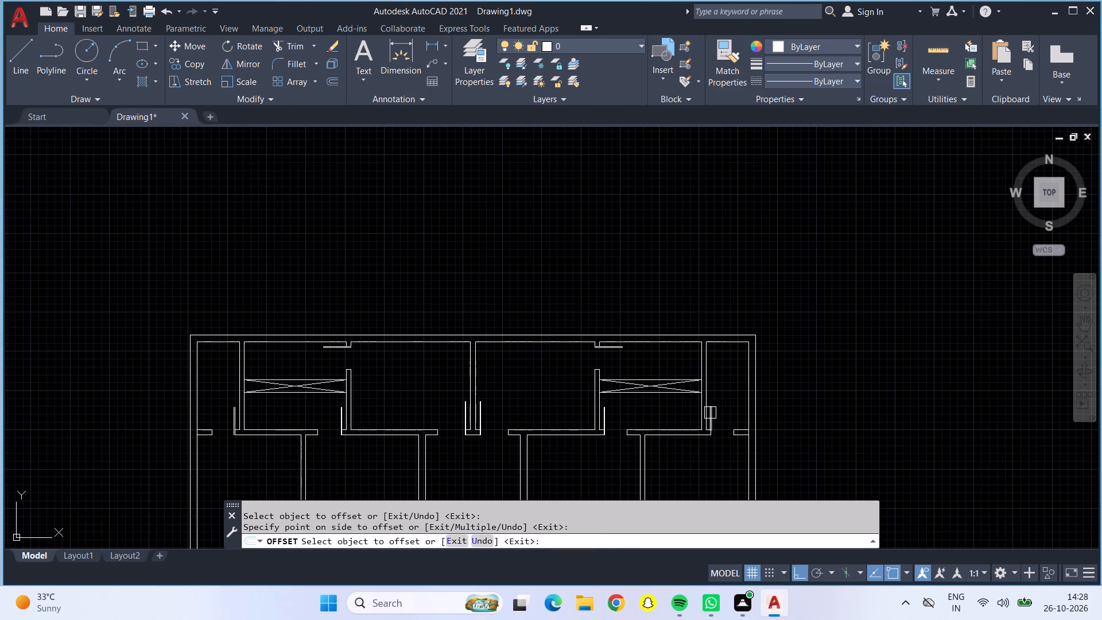
scroll(711, 418, up, 4)
click(707, 420)
click(724, 410)
middle_drag(724, 410, 692, 232)
click(670, 332)
click(730, 349)
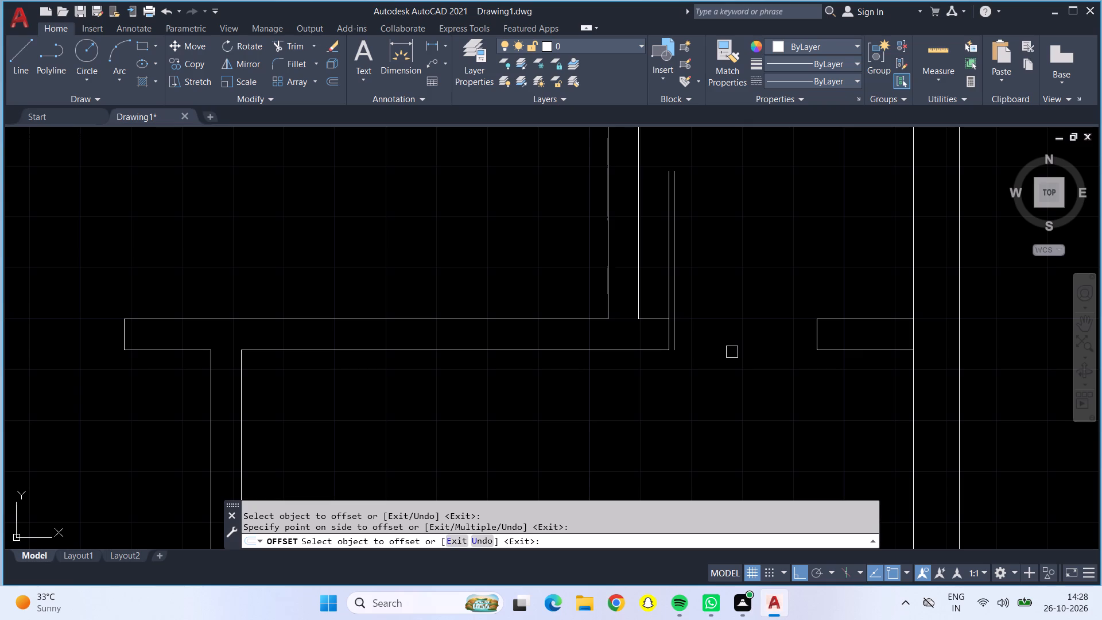
Offset the upper door line and jamb at the partition end on the passage's left wall 1" upward.
scroll(697, 331, down, 2)
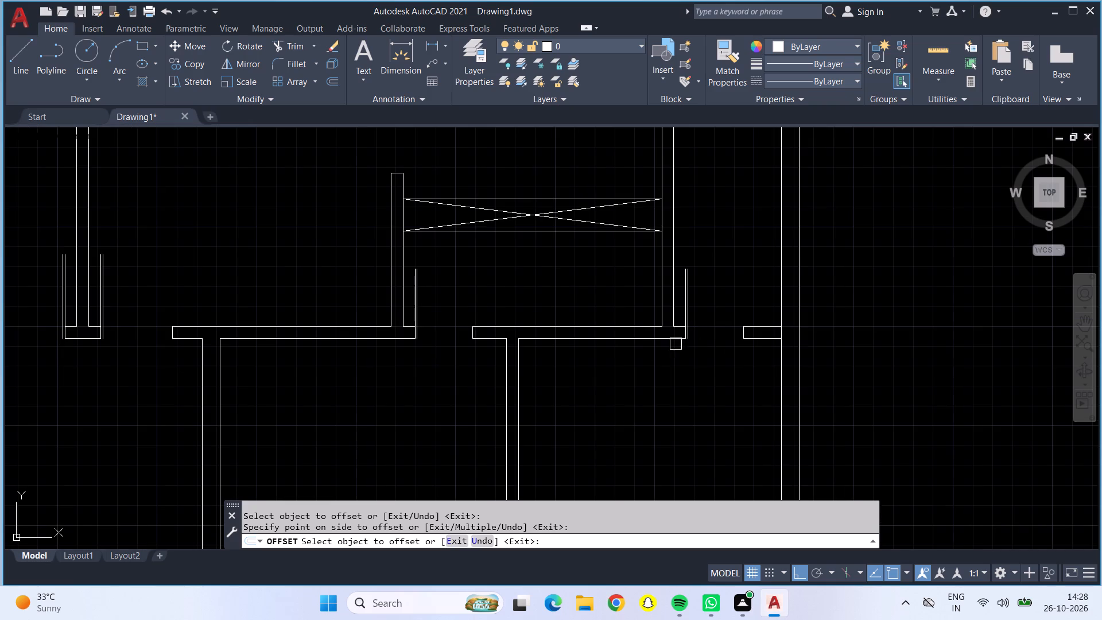
scroll(429, 409, down, 1)
middle_drag(426, 411, 534, 183)
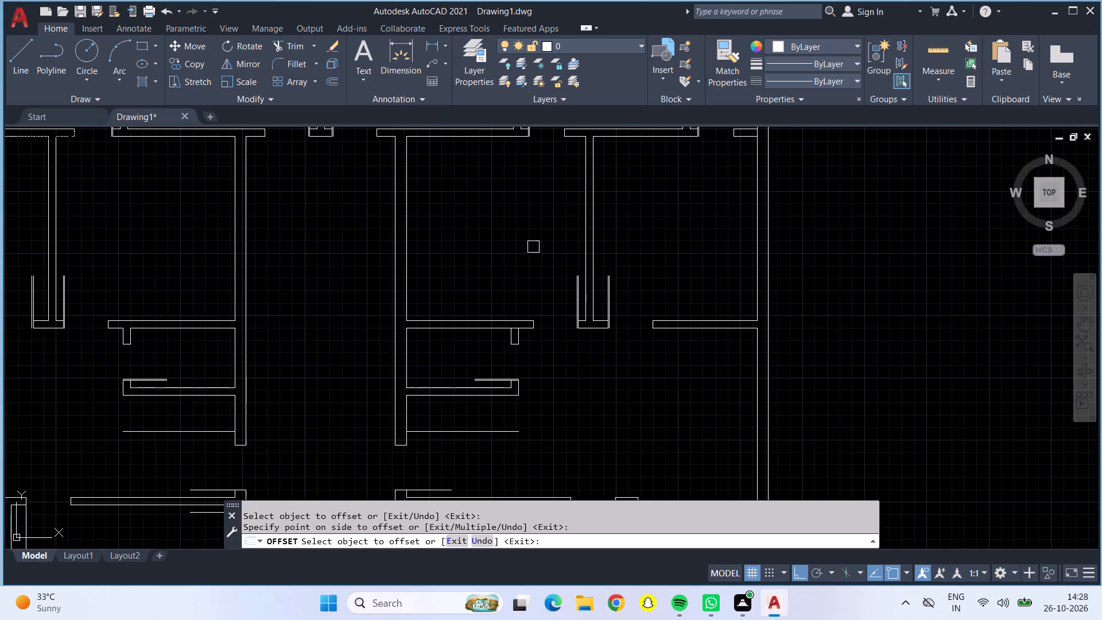
middle_drag(585, 369, 572, 238)
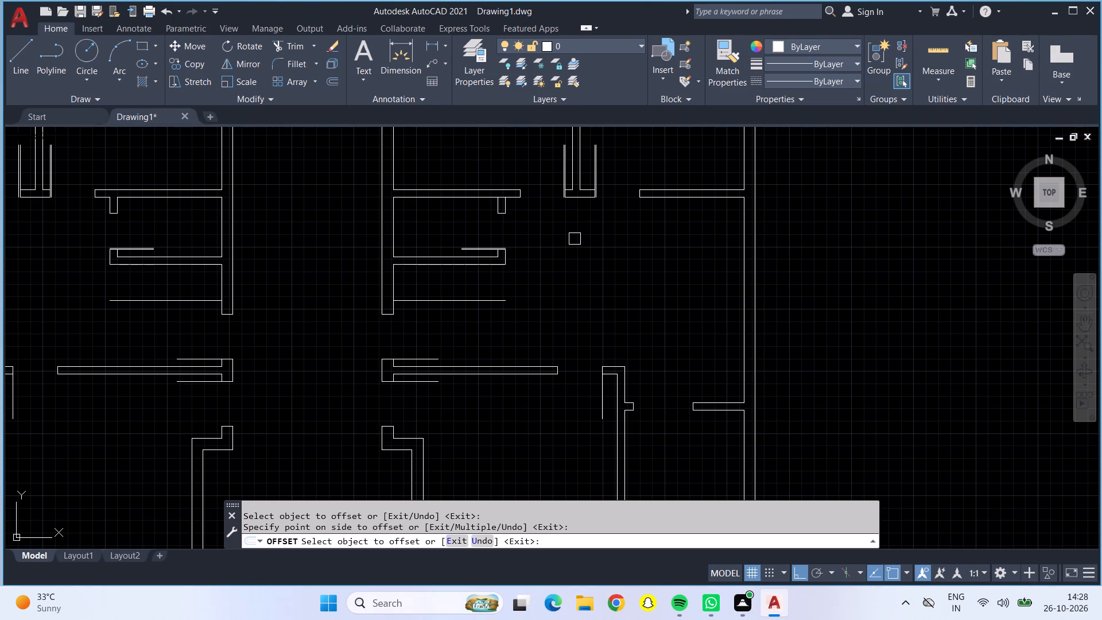
scroll(205, 360, up, 3)
click(205, 360)
click(206, 330)
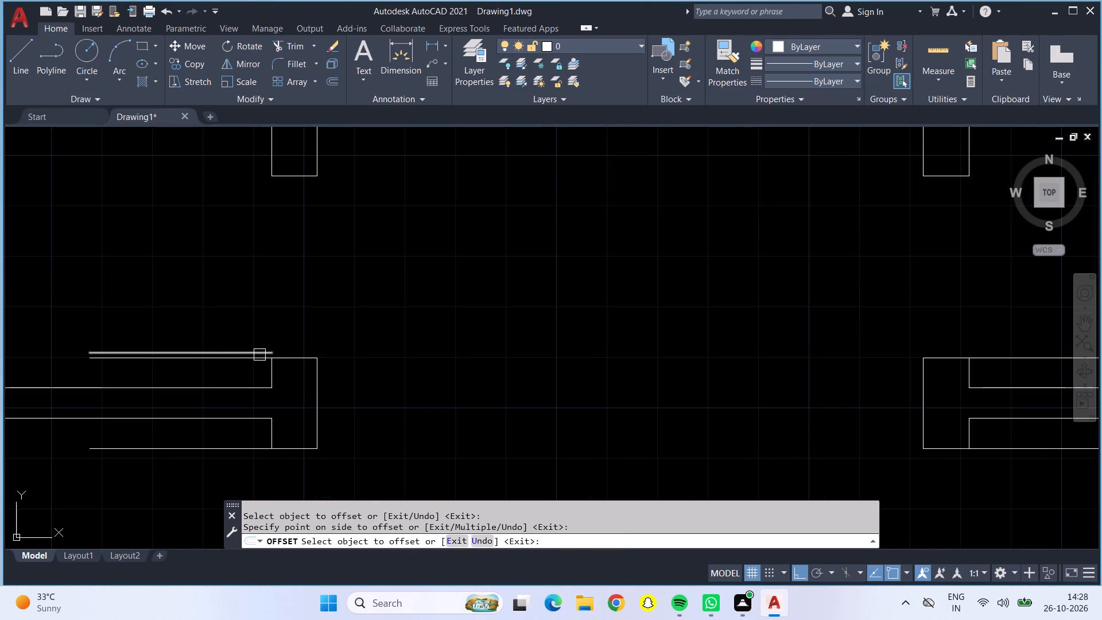
click(286, 361)
click(286, 318)
Offset the upper door line and jamb at the partition end on the passage's right wall 1" upward.
scroll(333, 331, down, 1)
middle_drag(647, 370, 282, 421)
click(356, 396)
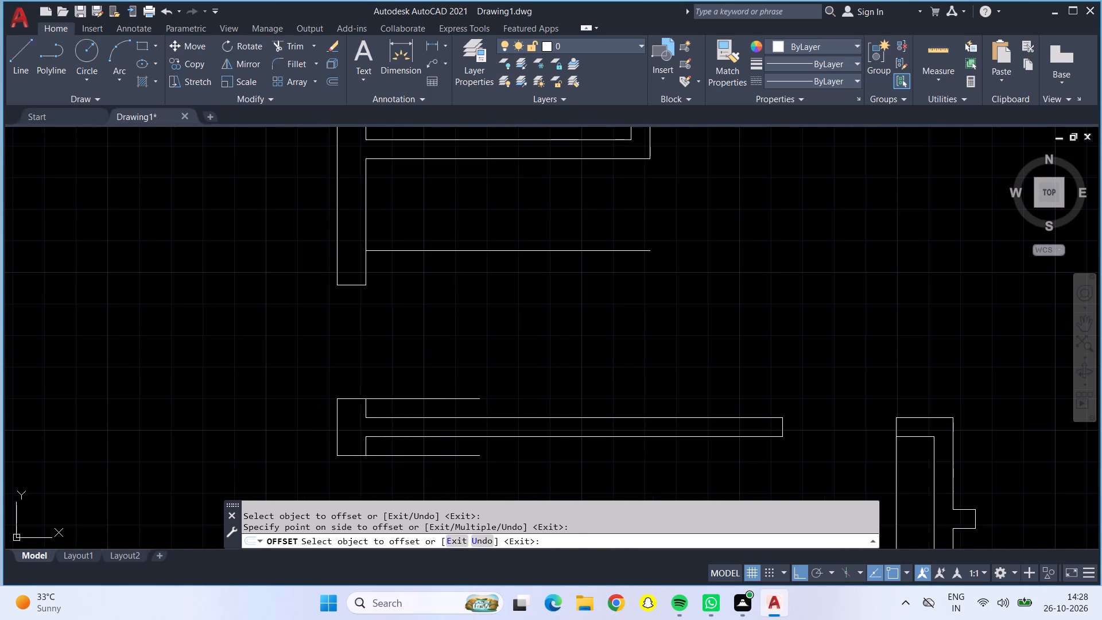
click(358, 362)
click(384, 394)
click(385, 374)
Offset the lower door line and jamb at the same partition end on the passage's right wall 1" downward.
scroll(385, 371, down, 1)
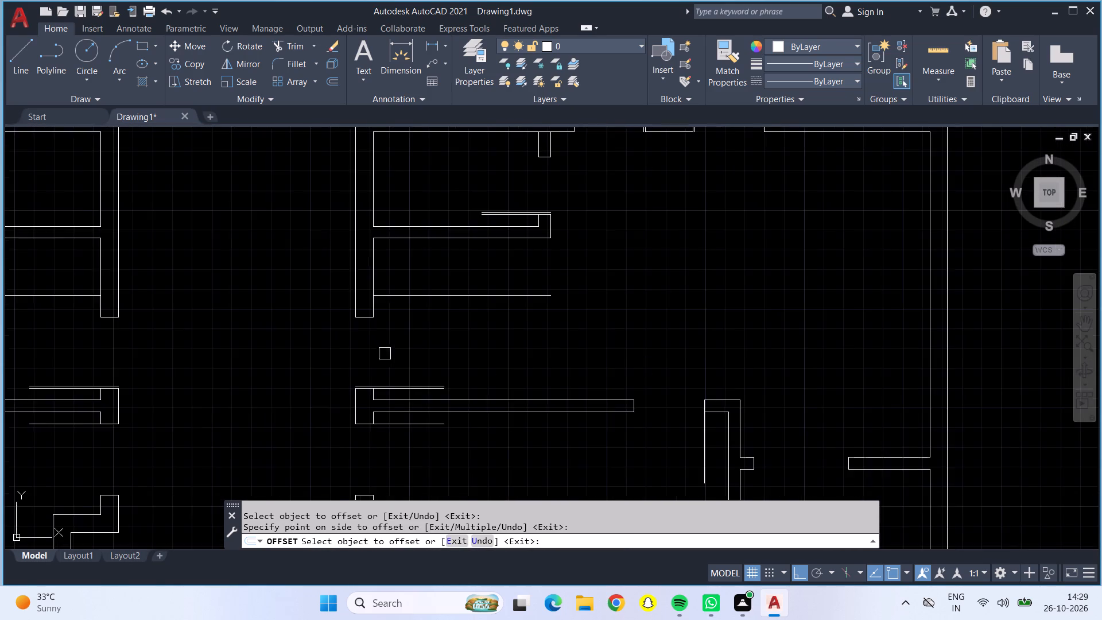
scroll(385, 354, down, 1)
middle_drag(387, 355, 386, 262)
scroll(381, 304, up, 2)
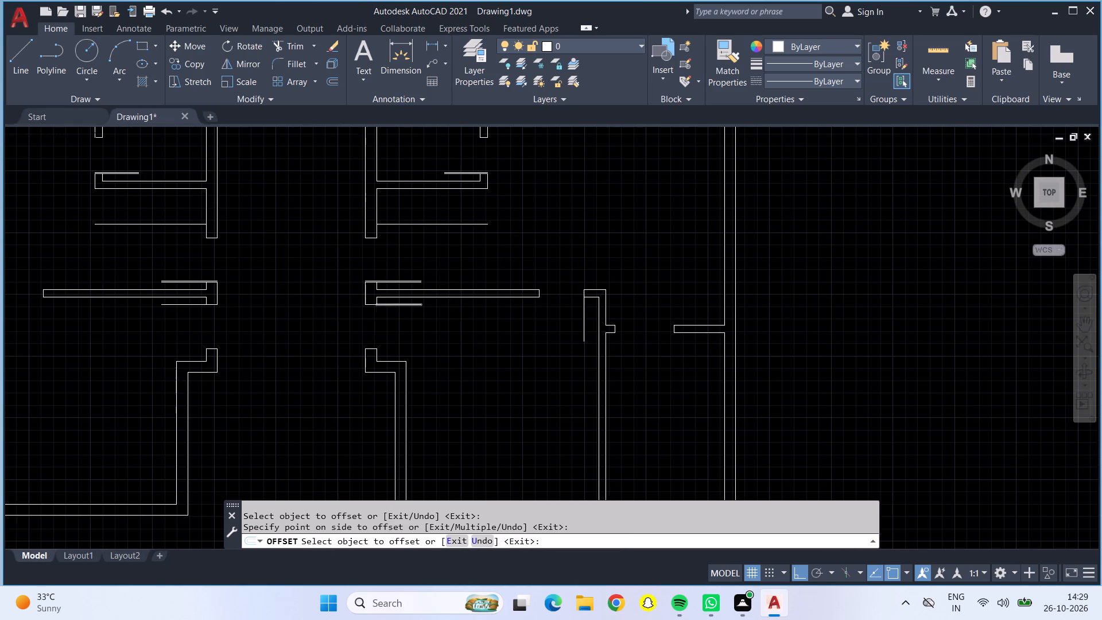
scroll(381, 304, up, 2)
click(381, 304)
click(377, 330)
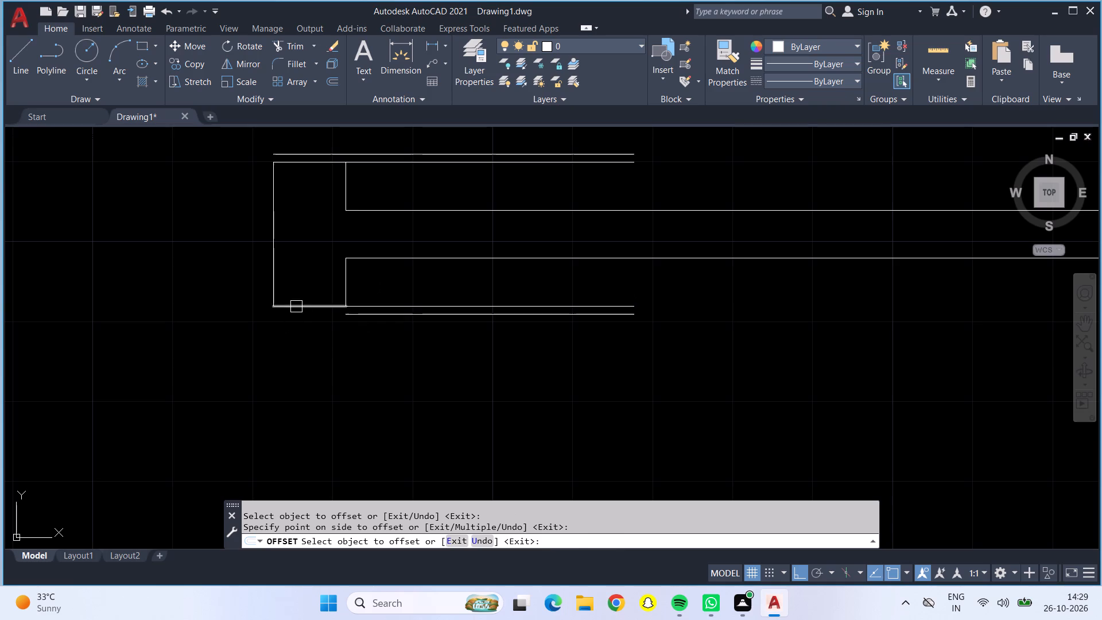
click(296, 305)
drag(299, 310, 301, 317)
Offset the jamb and door line at the stepped wall corner right of that partition 1" to the left, into the doorway.
scroll(305, 330, down, 2)
middle_drag(472, 351, 198, 343)
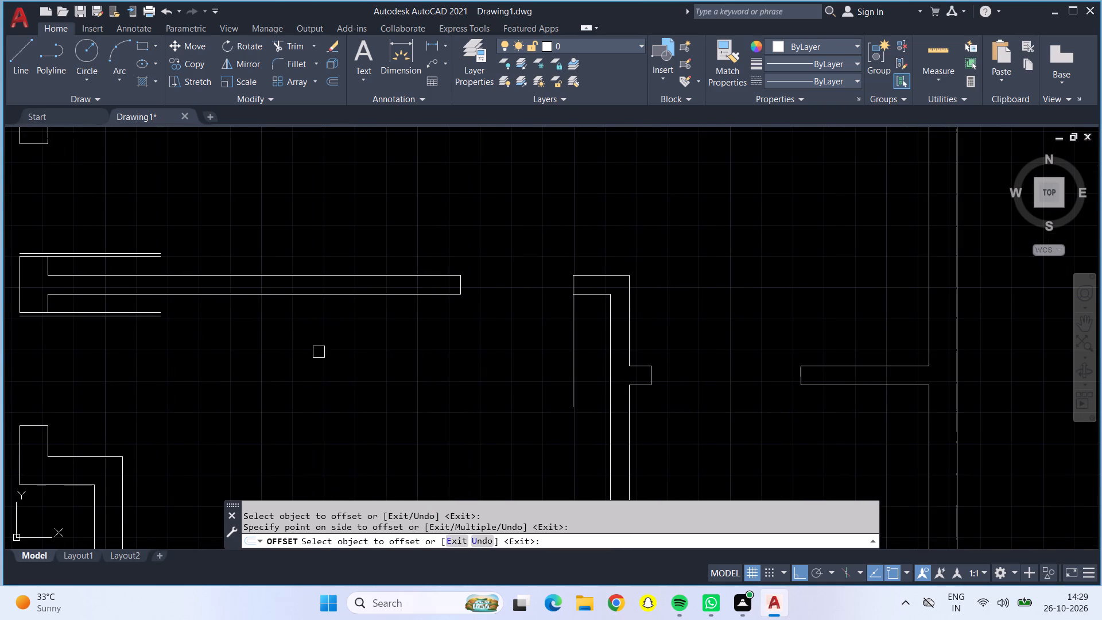
scroll(571, 292, up, 2)
drag(577, 283, 558, 282)
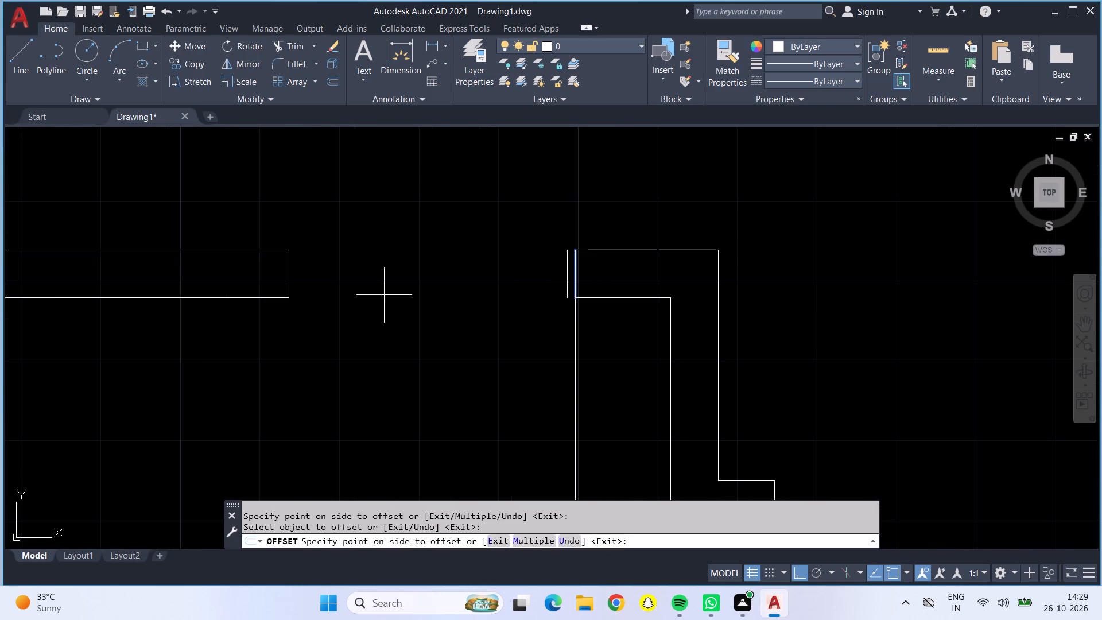
click(379, 295)
drag(583, 356, 577, 356)
click(484, 346)
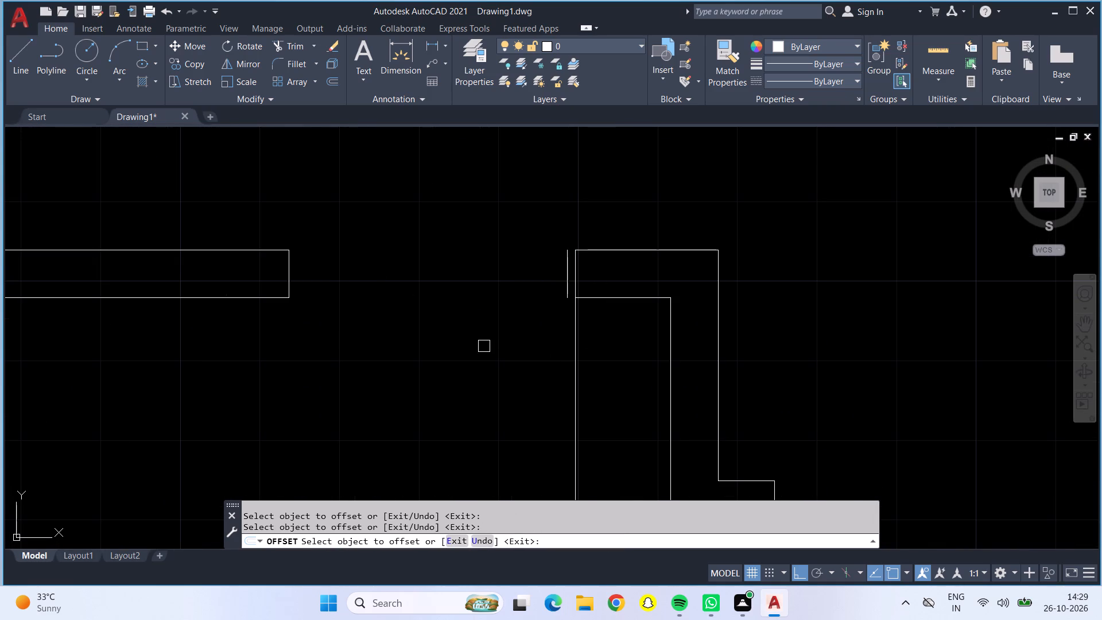
click(579, 375)
drag(540, 377, 534, 378)
scroll(525, 379, down, 2)
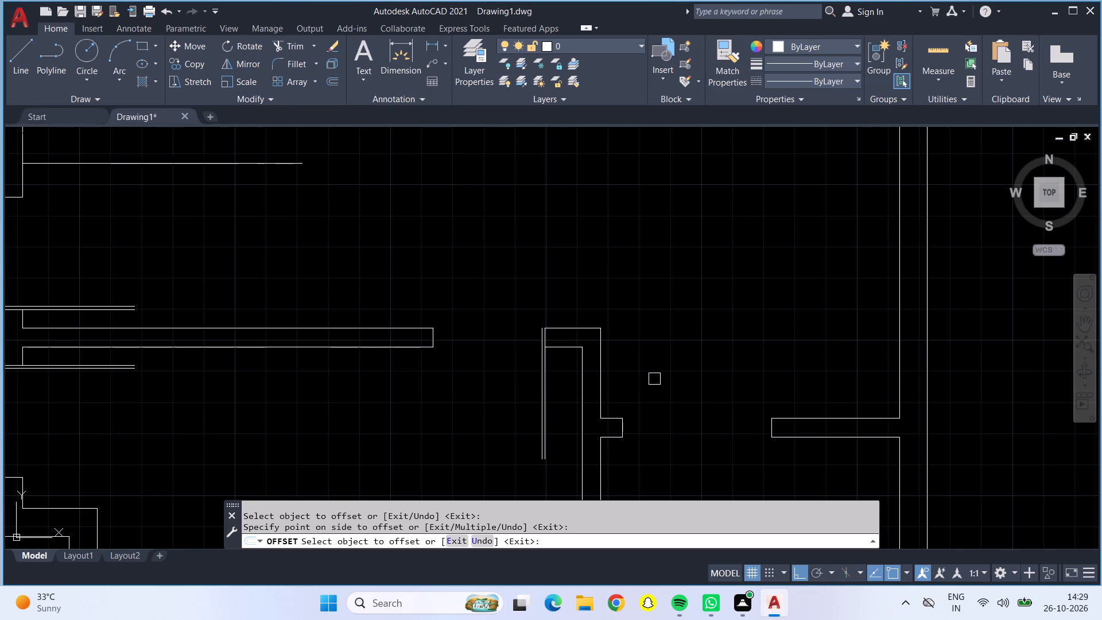
Offset the lower door line and jamb at the partition end on the passage's left wall 1" downward.
middle_drag(655, 378, 589, 139)
scroll(589, 139, down, 1)
scroll(430, 299, down, 1)
middle_drag(428, 299, 614, 359)
scroll(281, 245, up, 3)
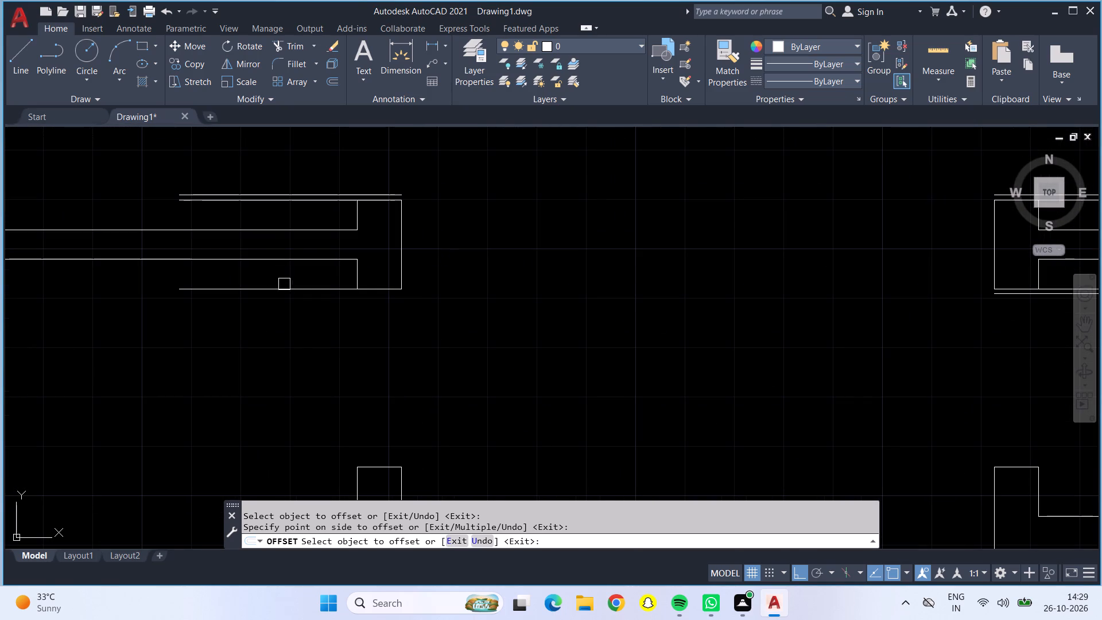
click(288, 291)
click(317, 366)
click(370, 286)
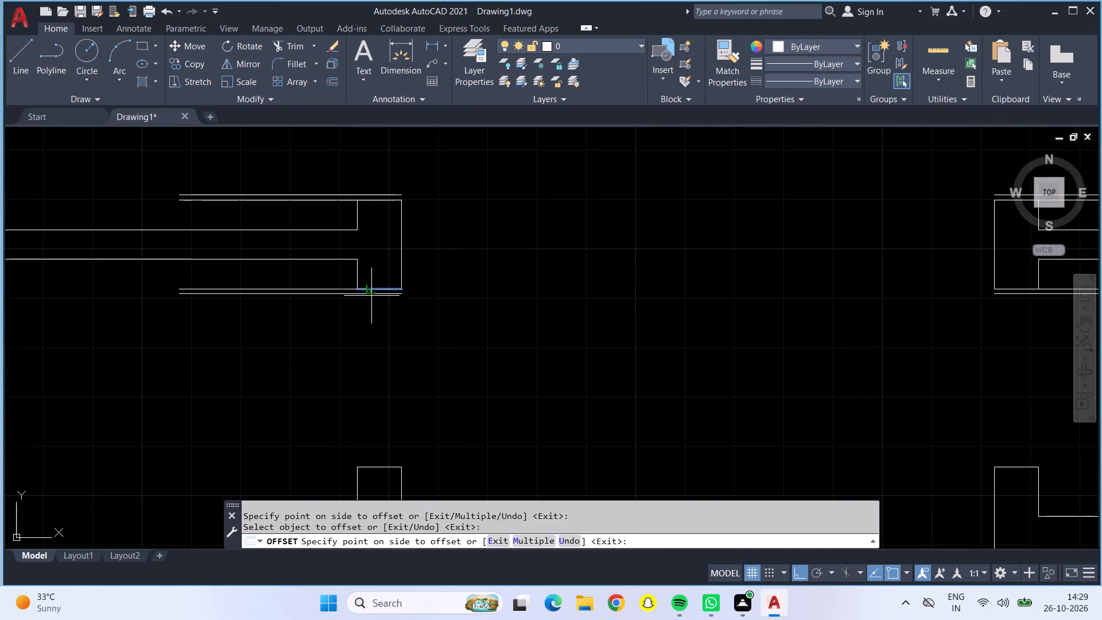
click(385, 321)
Offset the door line and jamb at the stepped wall corner left of that partition 1" to the right, into the doorway.
scroll(384, 325, down, 2)
middle_drag(277, 347, 576, 342)
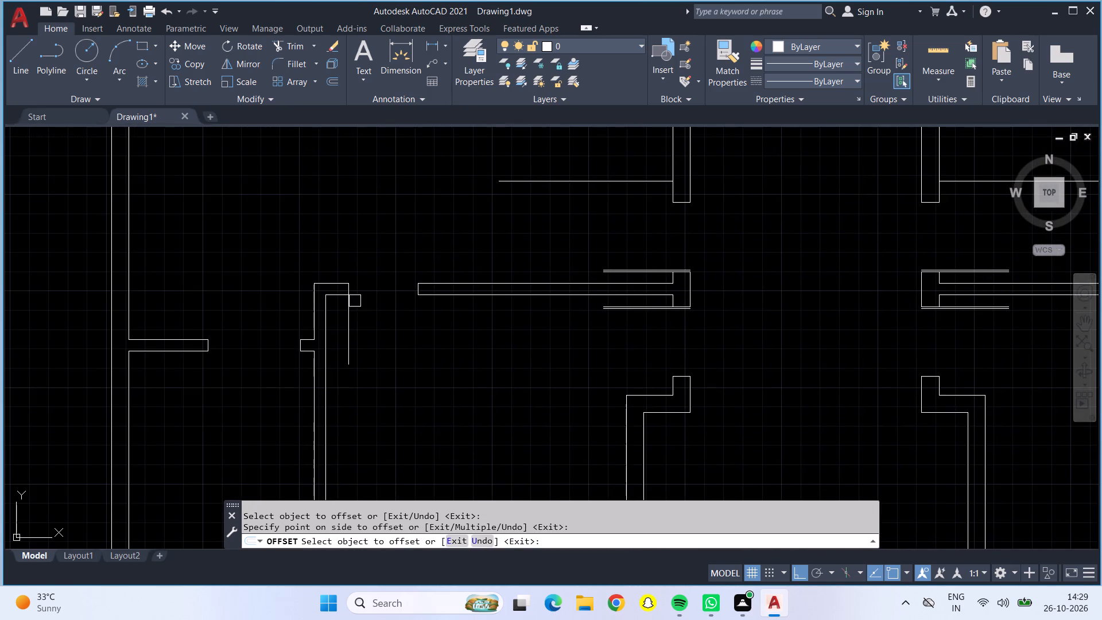
scroll(360, 299, up, 3)
click(311, 318)
click(356, 326)
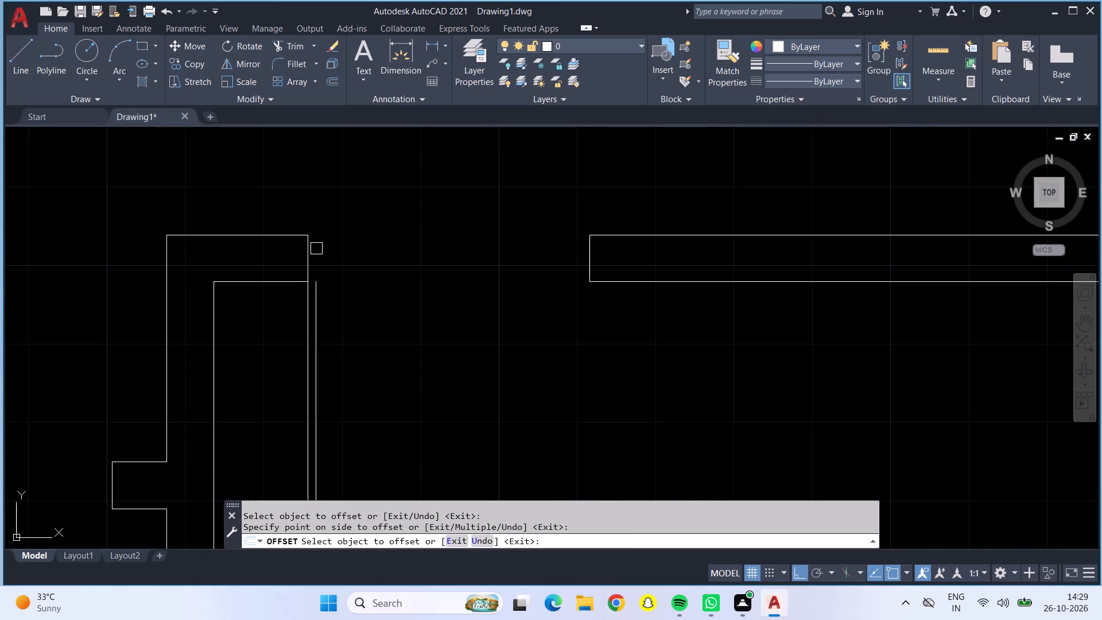
click(312, 250)
click(322, 258)
Check the whole plan for door lines still lacking a 1" offset, and end the Offset command.
scroll(322, 259, down, 4)
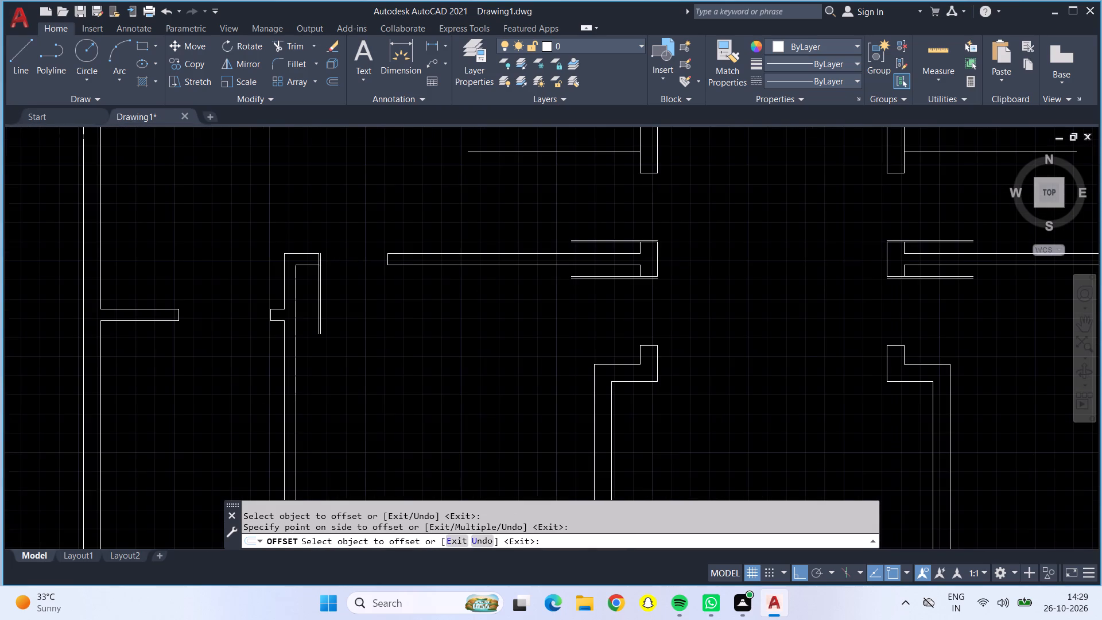
middle_drag(358, 223, 367, 475)
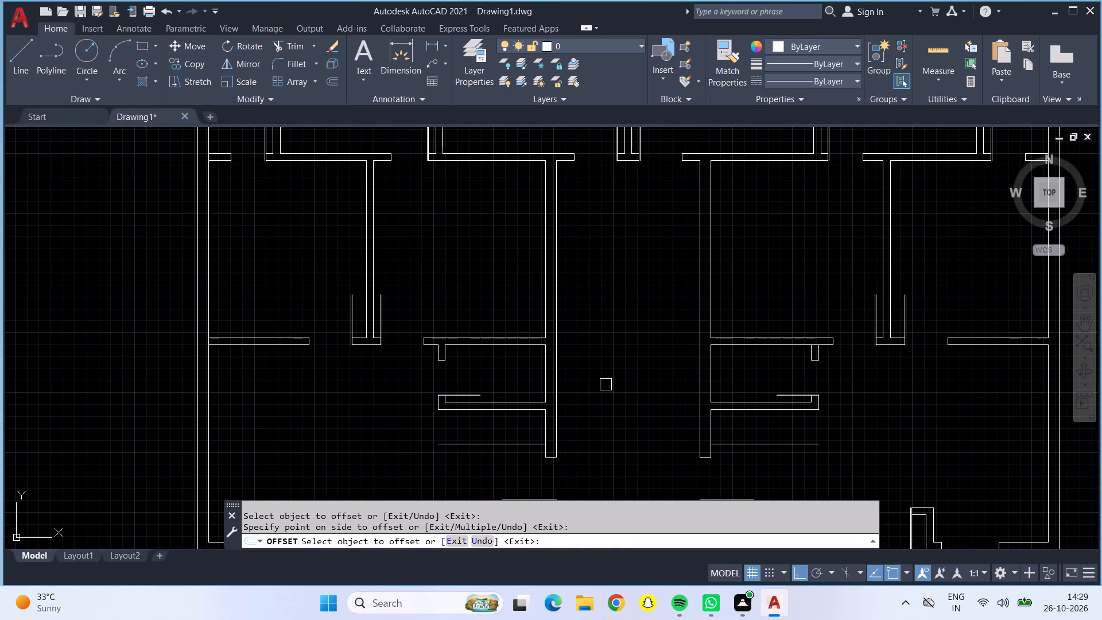
scroll(608, 386, down, 1)
middle_drag(608, 386, 543, 355)
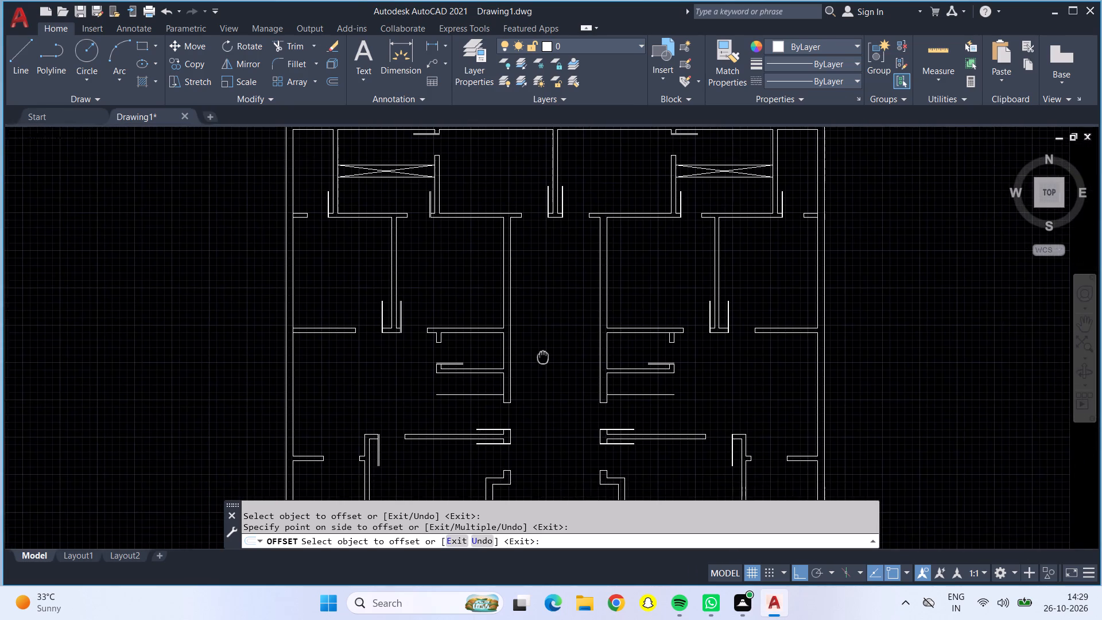
middle_drag(543, 355, 554, 267)
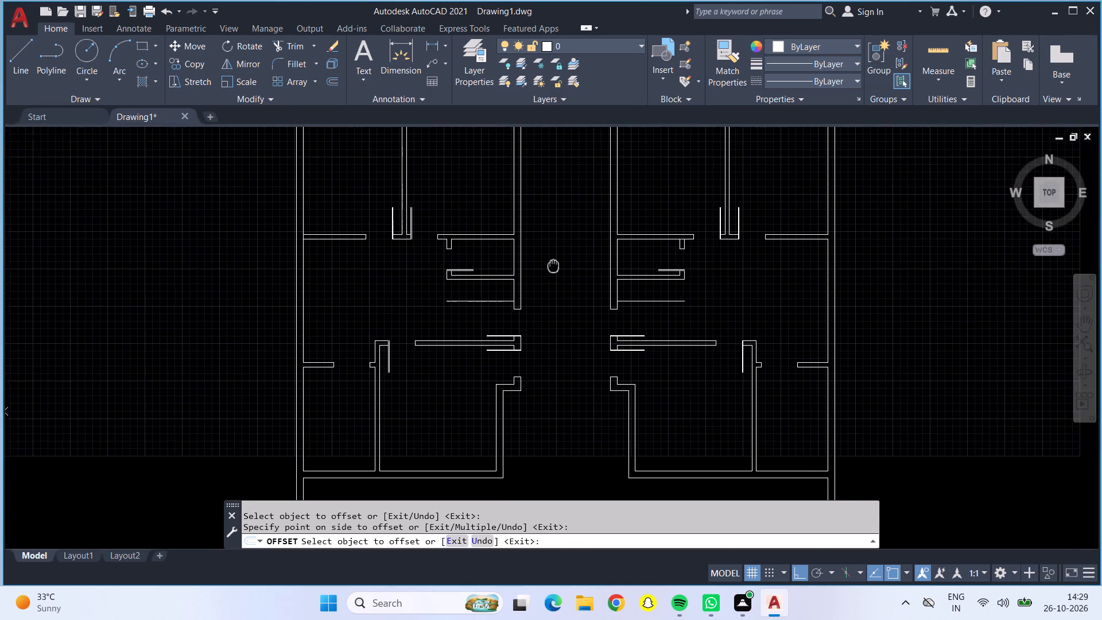
middle_drag(554, 267, 575, 370)
key(Escape)
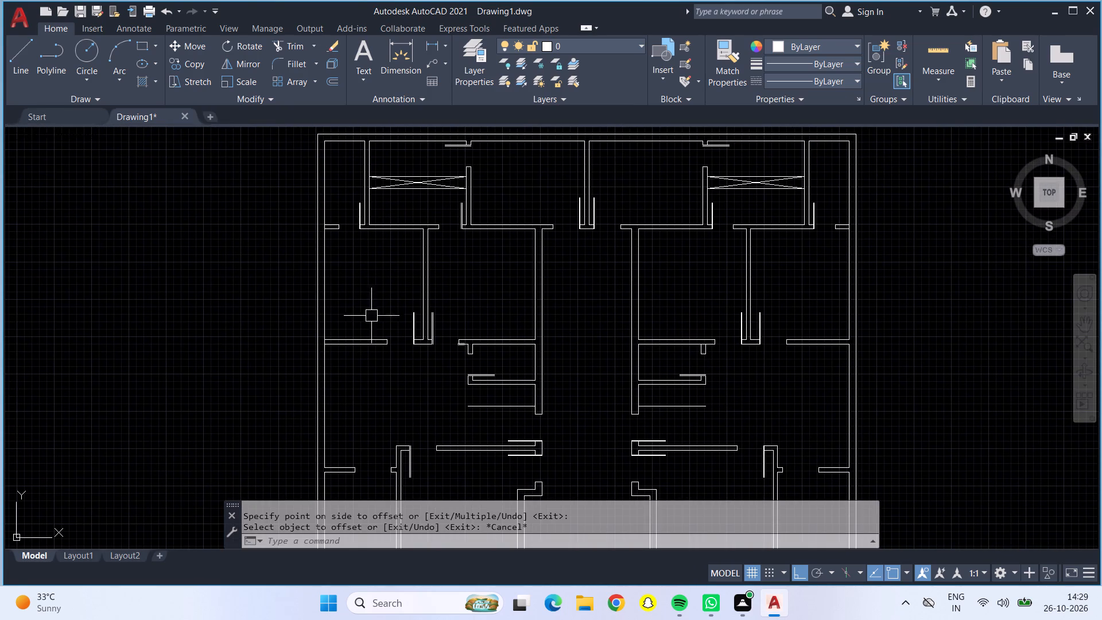
Draw a 2'-5" radius door-swing circle at the upper partition's leftmost doorway, centred on the door's jamb corner and reaching the opposite jamb.
click(80, 58)
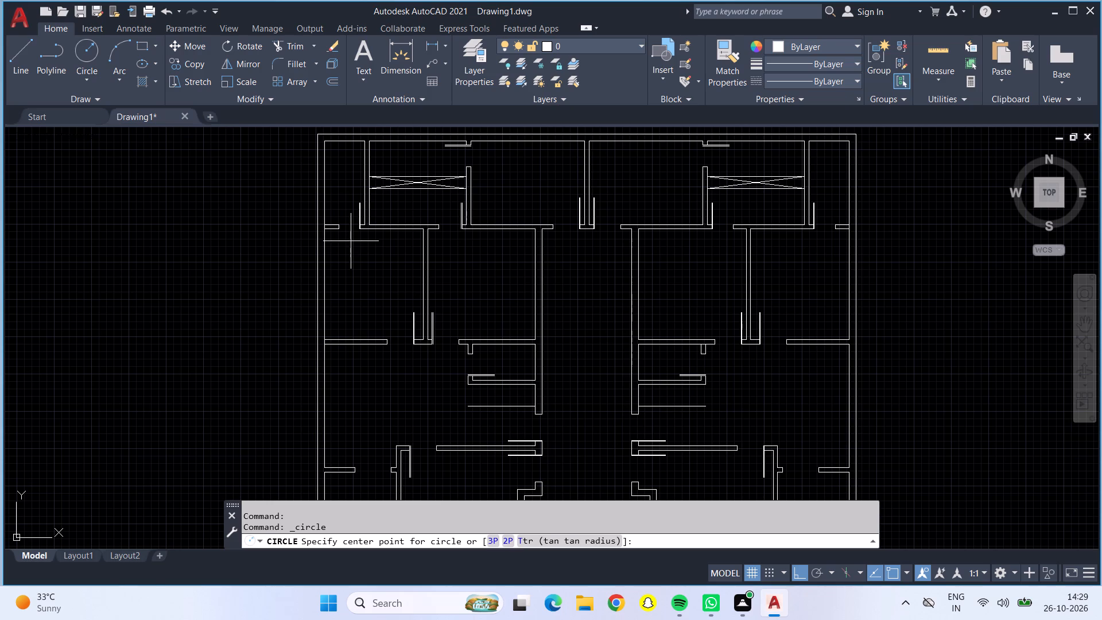
scroll(397, 221, up, 3)
middle_drag(342, 266, 615, 355)
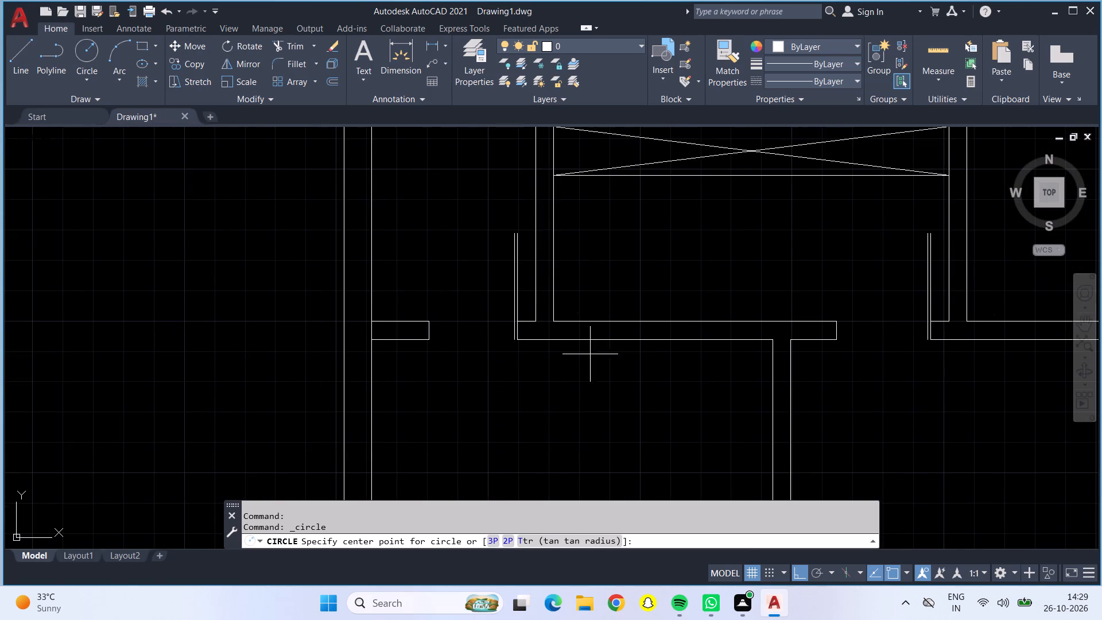
click(521, 317)
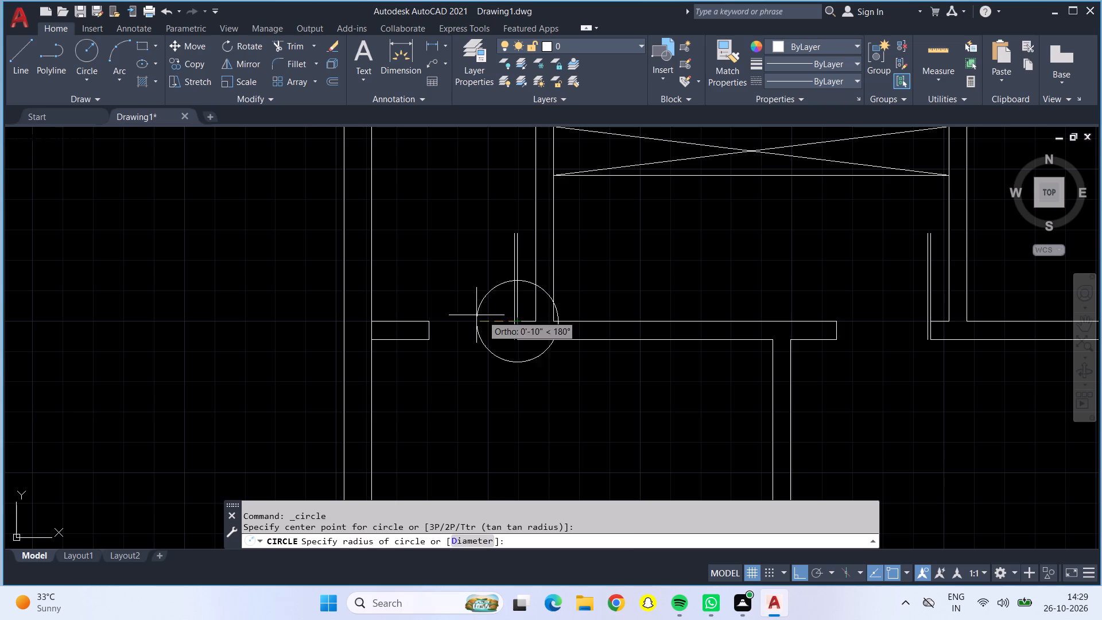
click(432, 322)
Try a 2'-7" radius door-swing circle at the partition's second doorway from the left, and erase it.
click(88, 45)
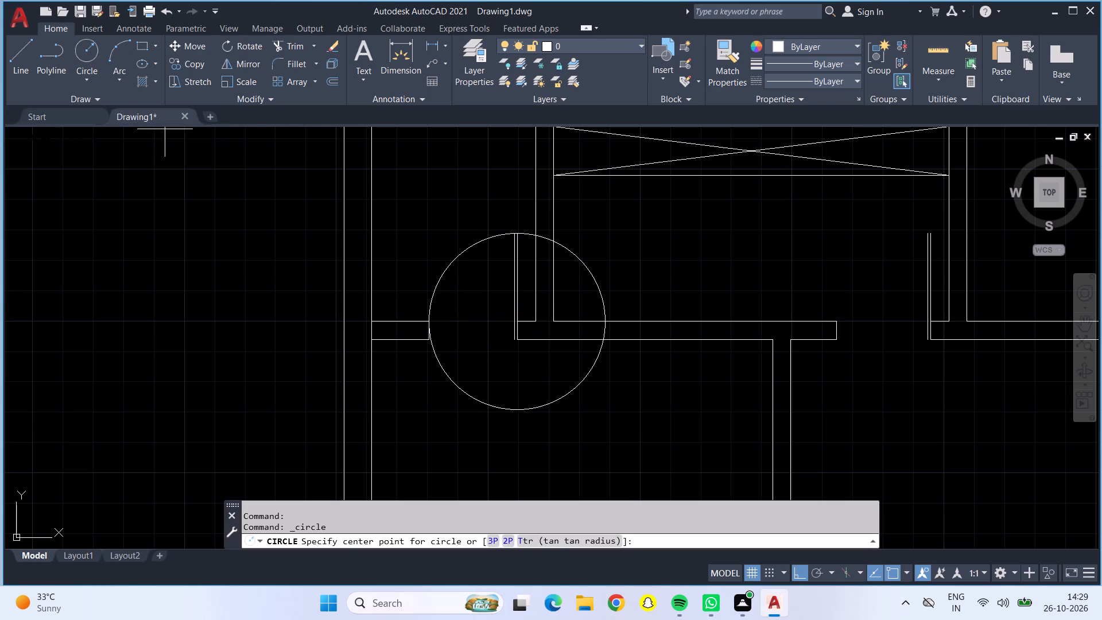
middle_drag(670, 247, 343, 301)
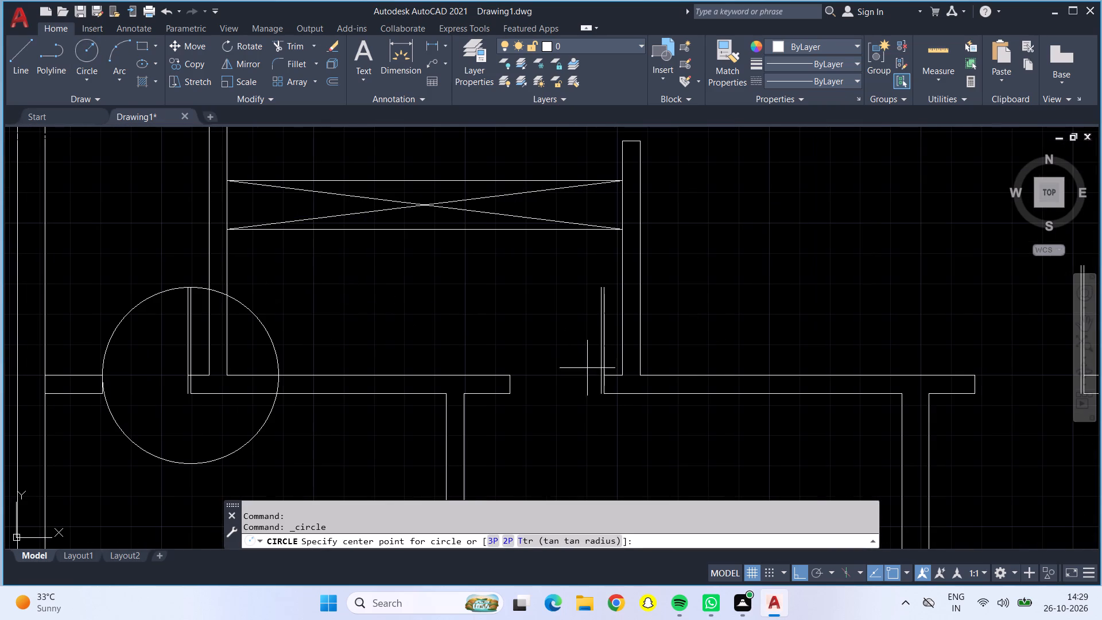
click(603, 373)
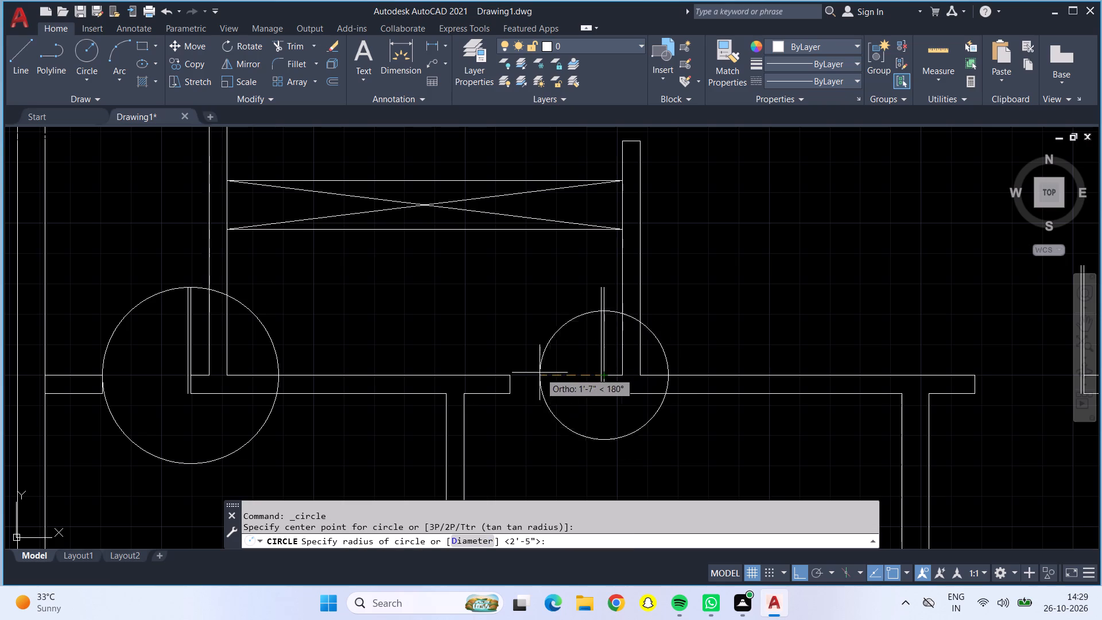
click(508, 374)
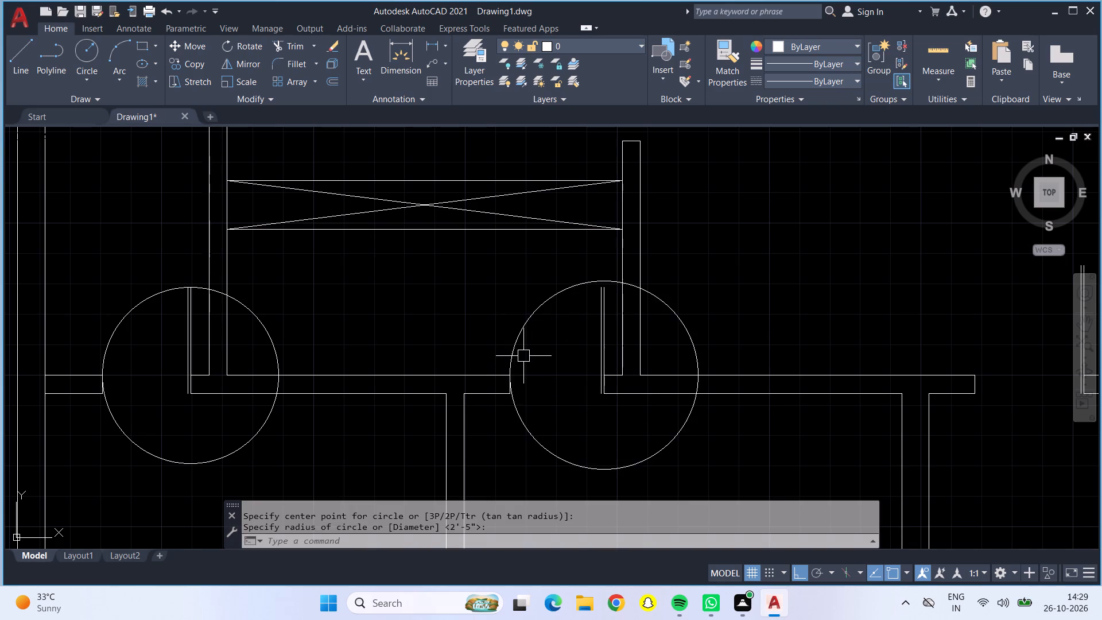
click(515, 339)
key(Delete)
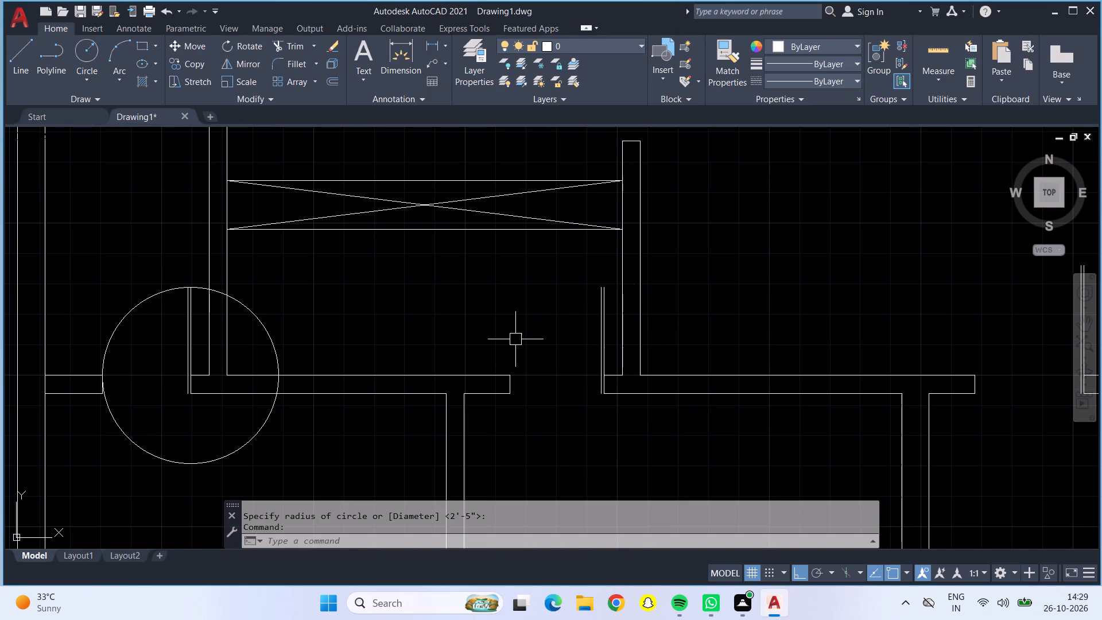
Draw a 2'-7" radius door-swing circle at the second doorway from the left, from the door's jamb corner to the opposite jamb.
drag(88, 41, 92, 76)
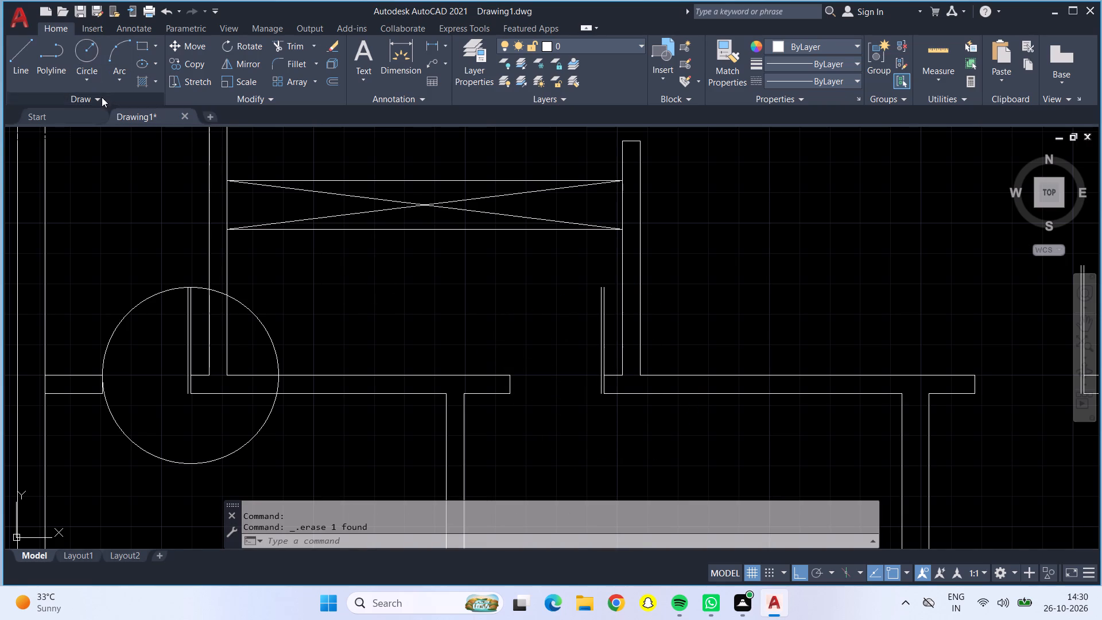
click(84, 60)
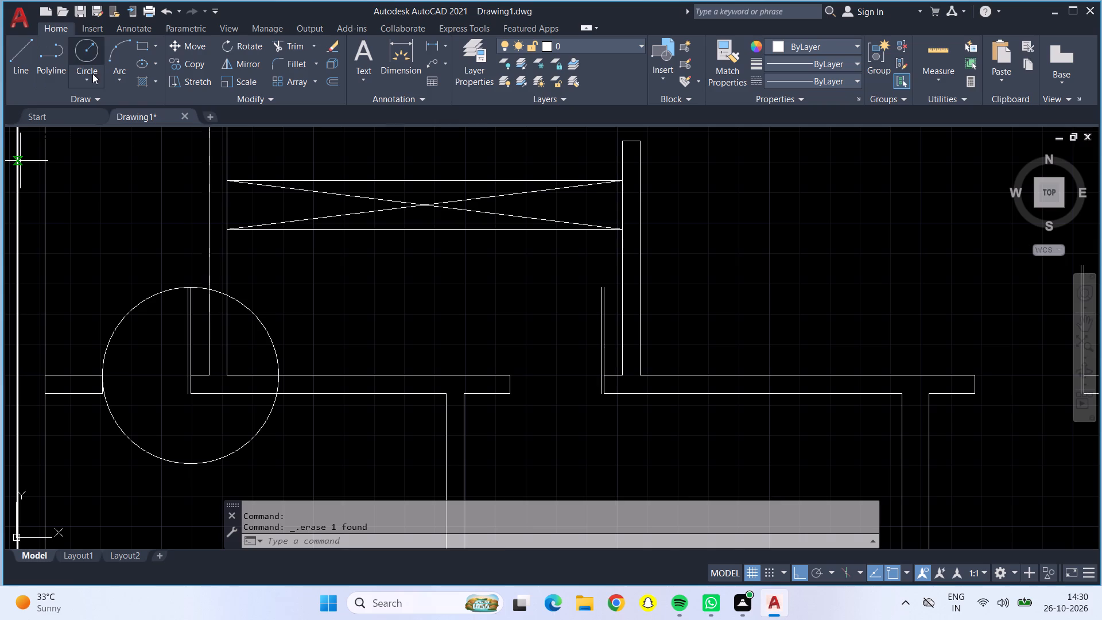
click(608, 373)
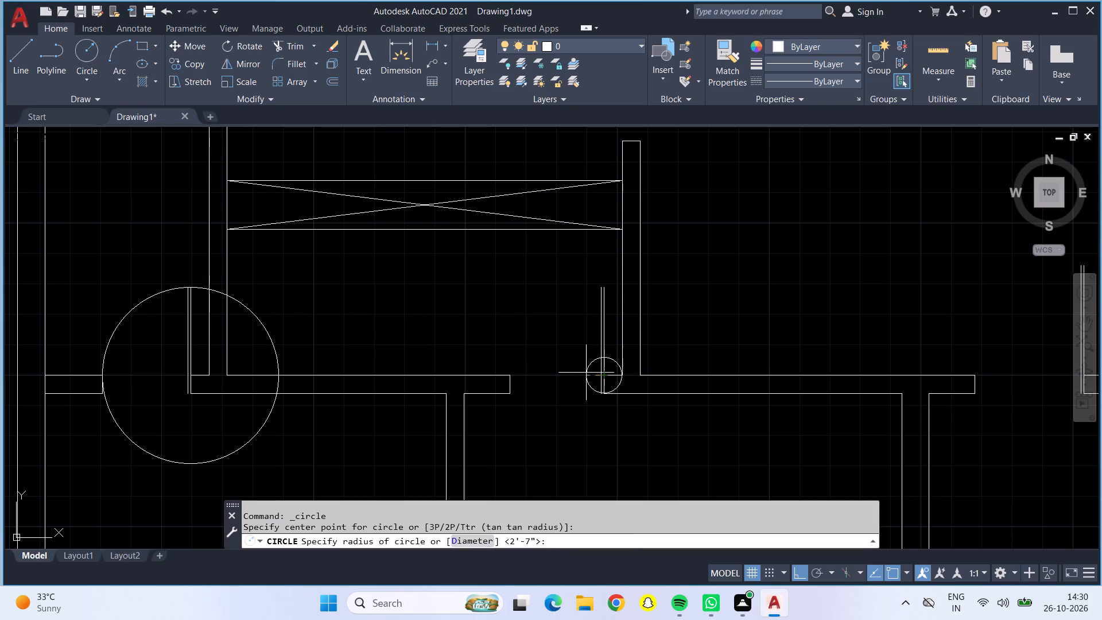
click(512, 374)
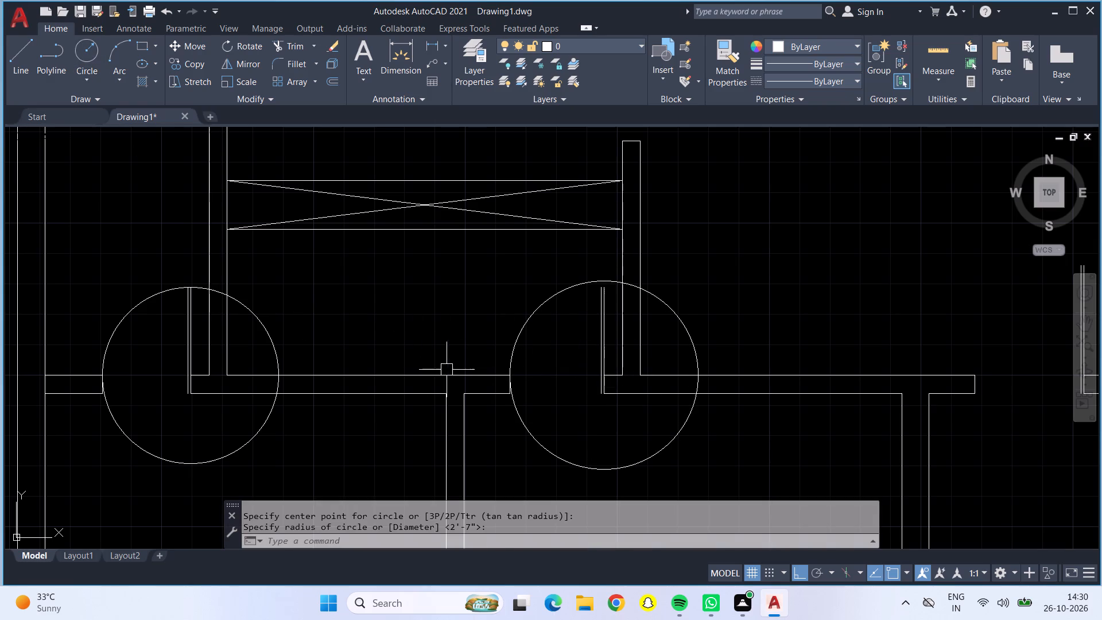
Draw a 2'-5" radius door-swing circle at the doorway above the left crossed box, from the door's jamb to the wall end below.
scroll(418, 348, down, 1)
click(83, 47)
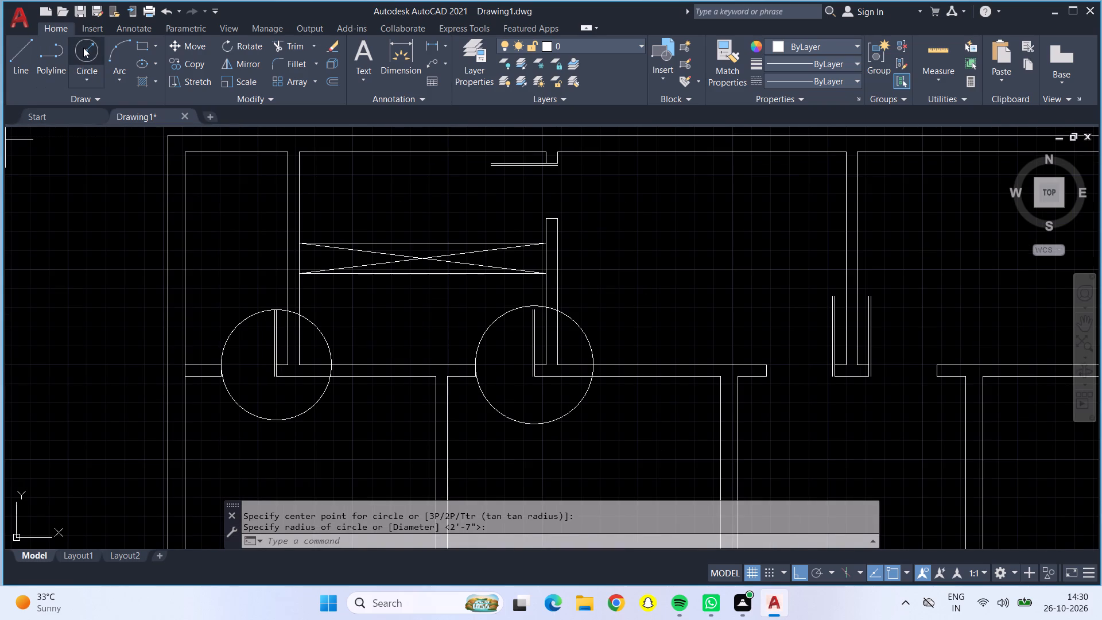
scroll(544, 165, up, 3)
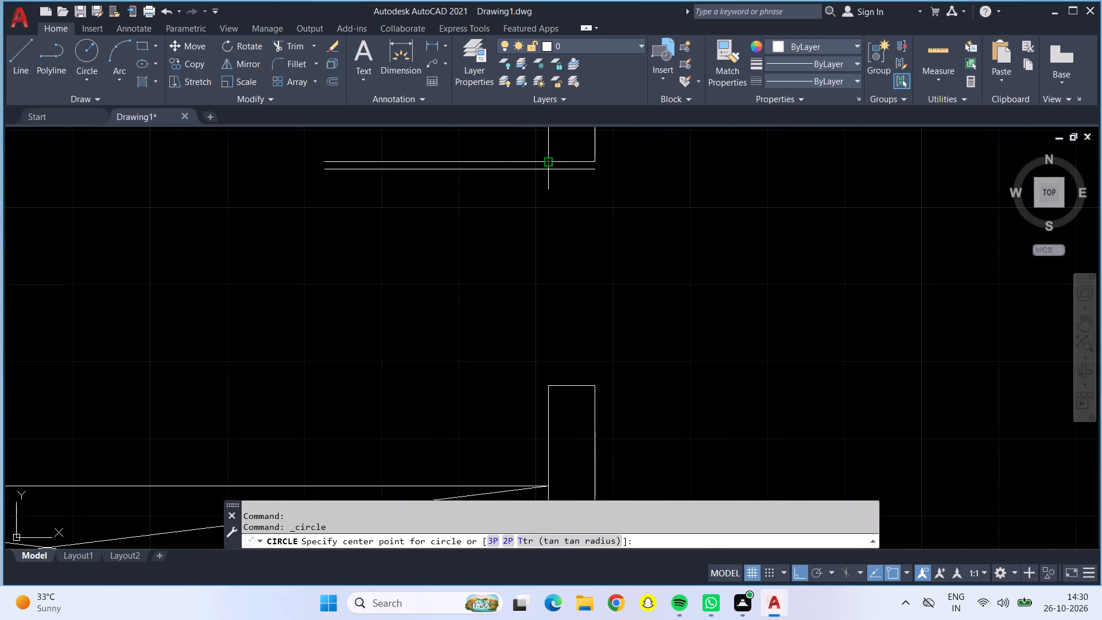
click(545, 160)
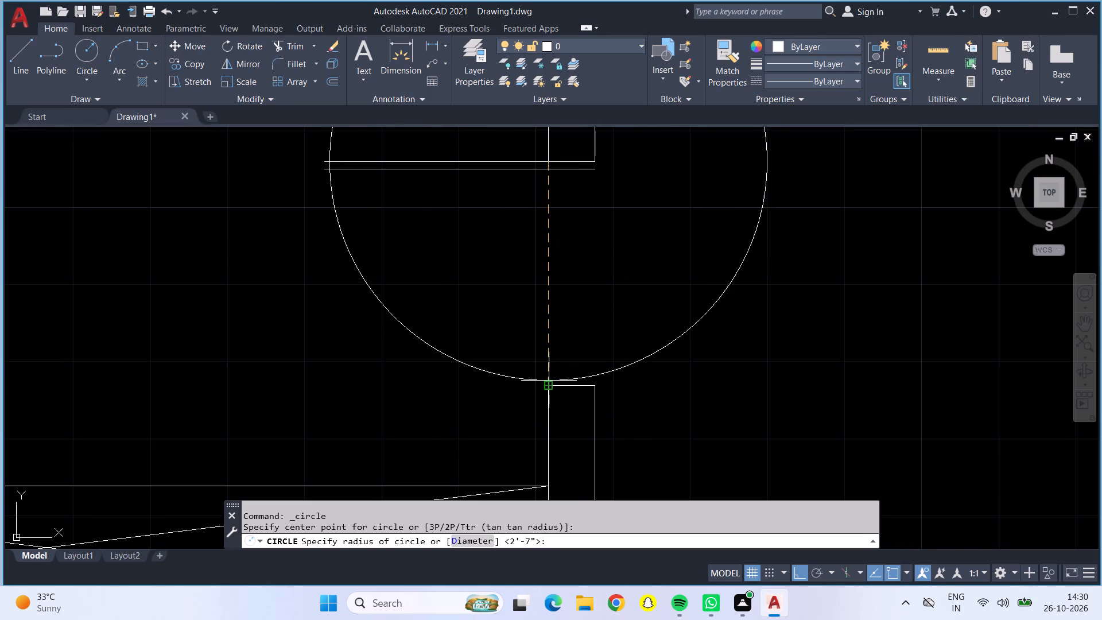
click(546, 386)
Draw a 3'-0" radius door-swing circle for the left door at the central partition's lower end, reaching the opposite left jamb.
scroll(531, 381, down, 2)
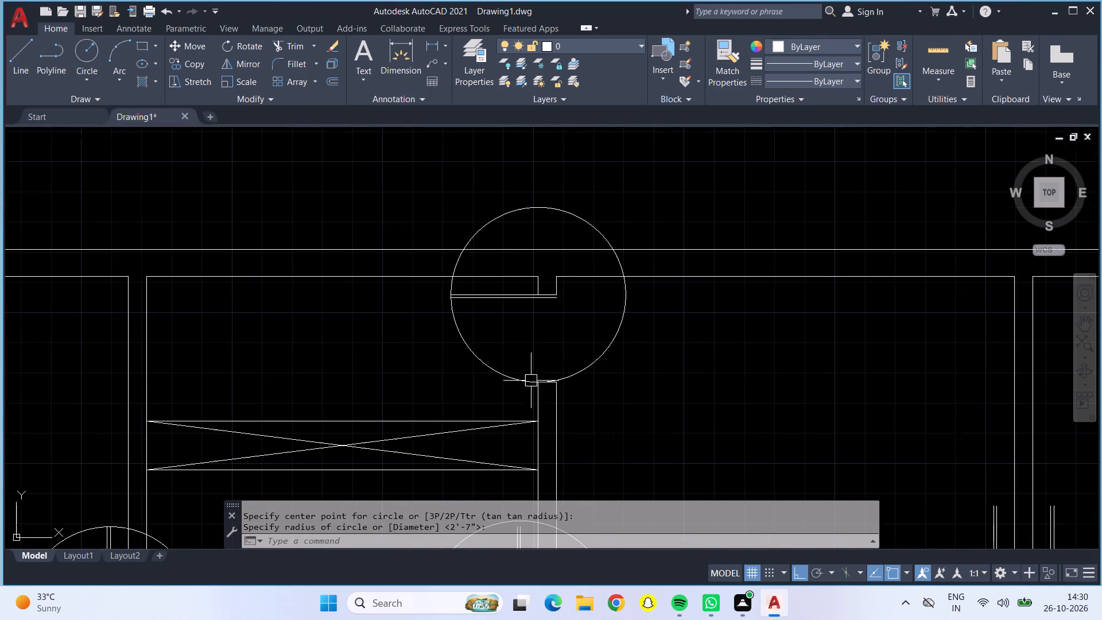
middle_drag(536, 343, 262, 335)
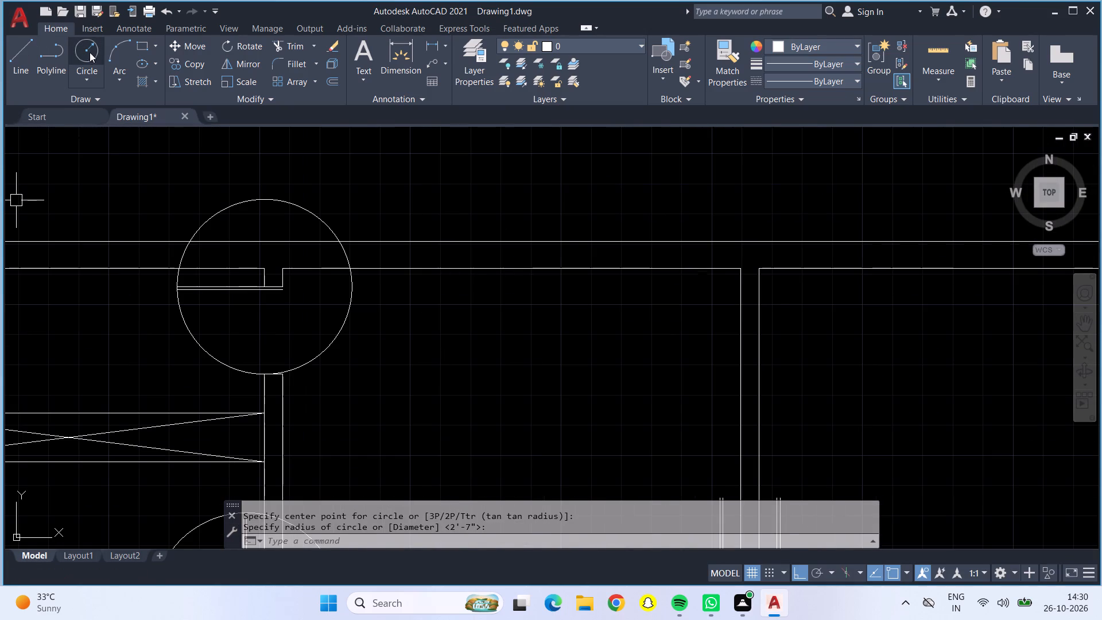
click(86, 55)
scroll(255, 192, down, 2)
middle_drag(357, 251, 350, 184)
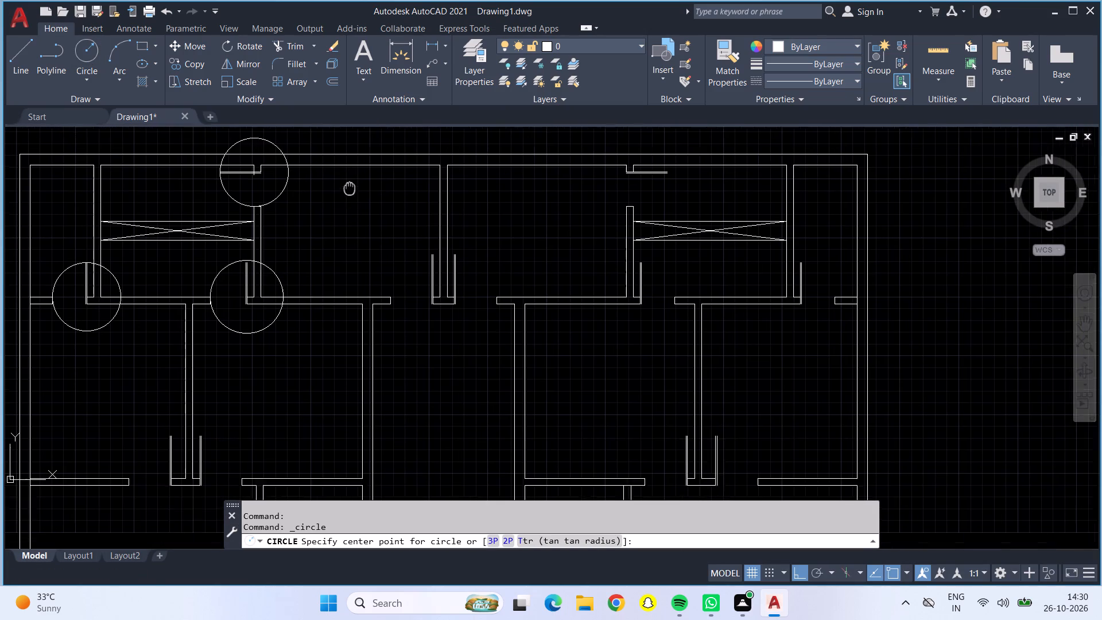
middle_drag(350, 184, 347, 164)
scroll(427, 266, up, 3)
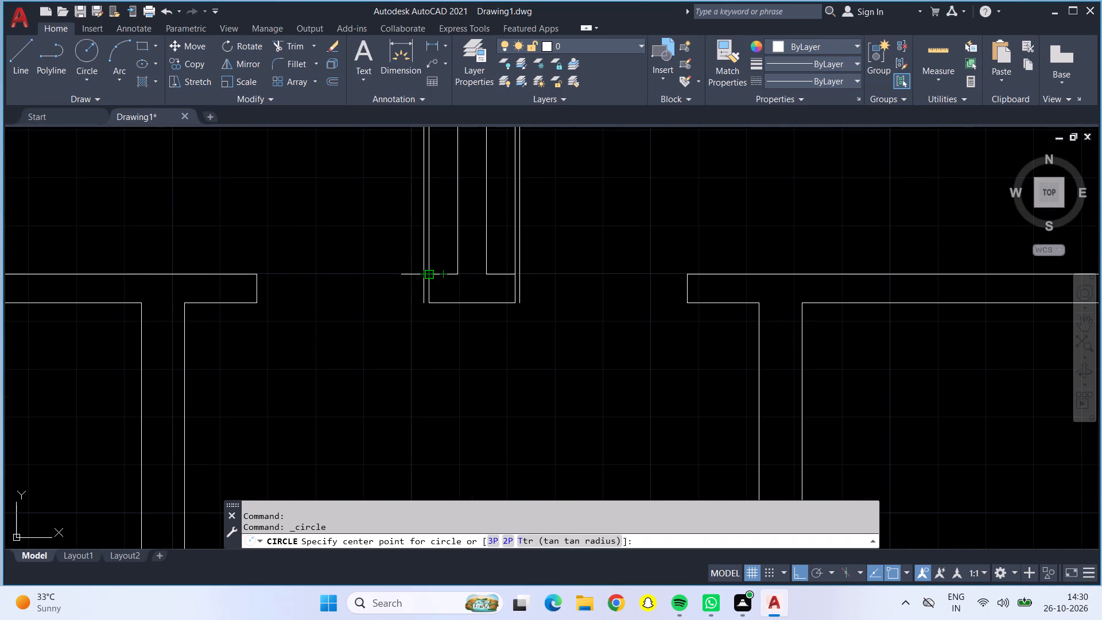
click(429, 276)
click(254, 273)
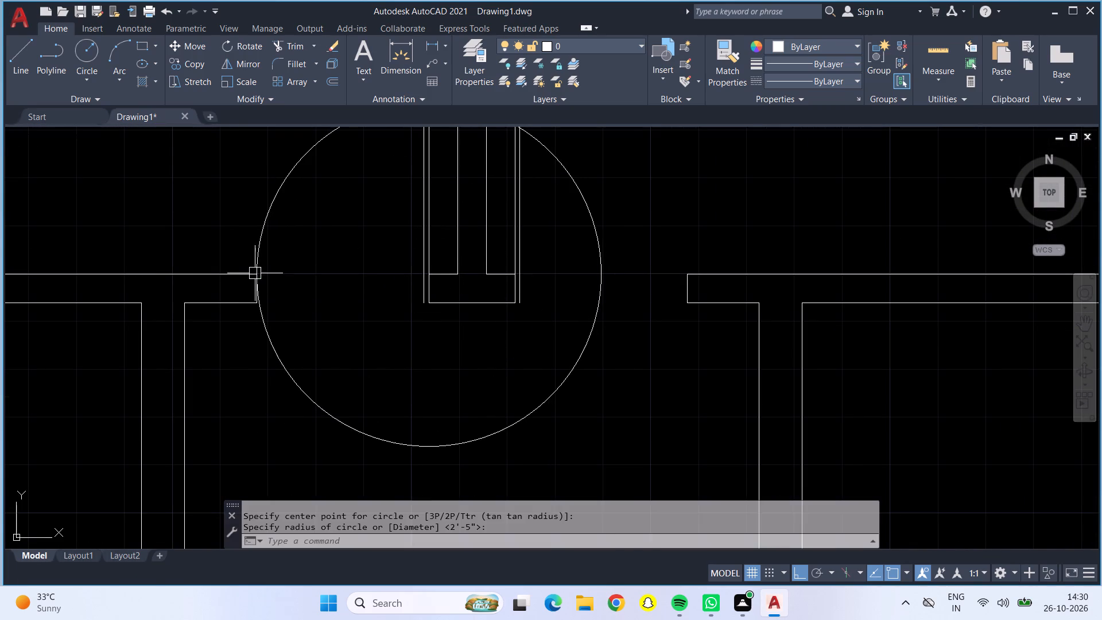
Draw a door-swing circle of about 3'-0" radius for the central partition's right door, reaching the opposite right jamb.
scroll(283, 284, down, 2)
middle_drag(308, 279, 223, 296)
scroll(224, 295, up, 1)
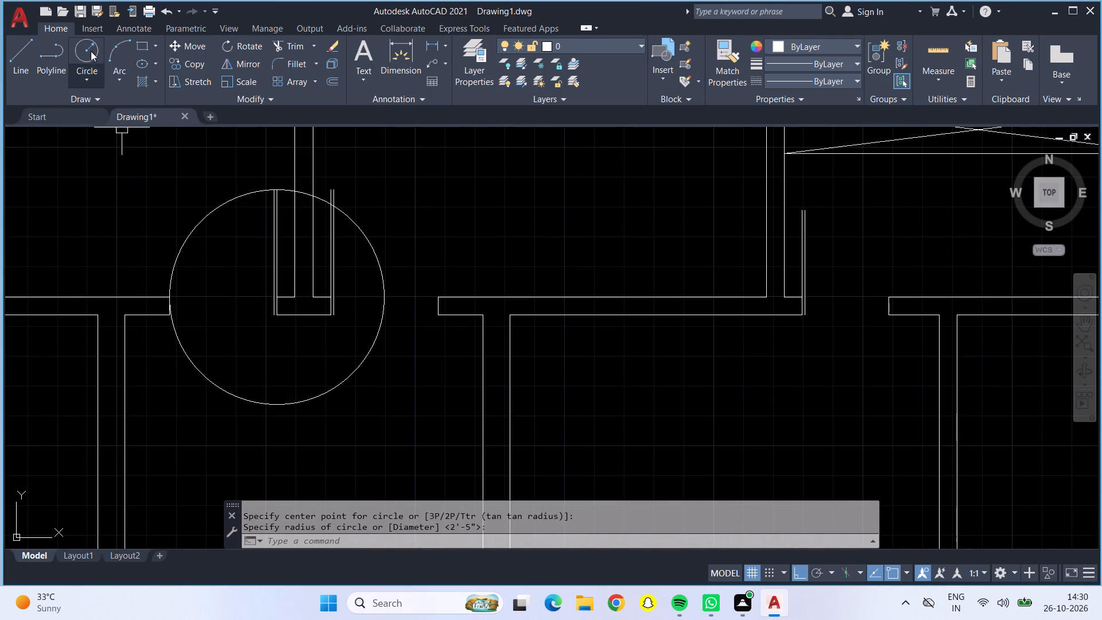
click(88, 50)
click(330, 300)
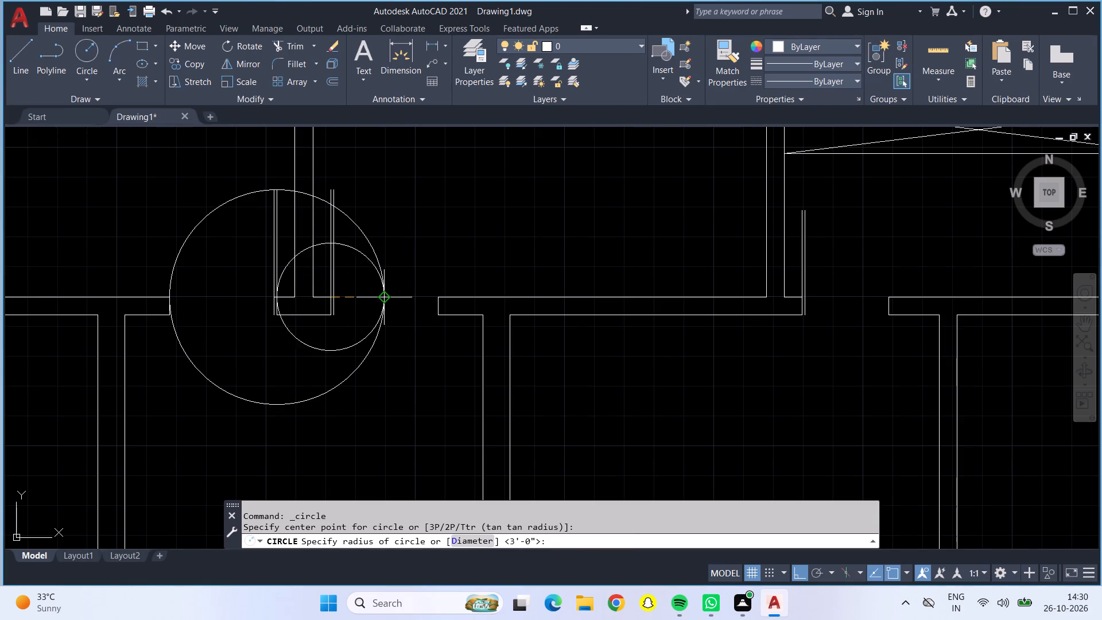
click(440, 299)
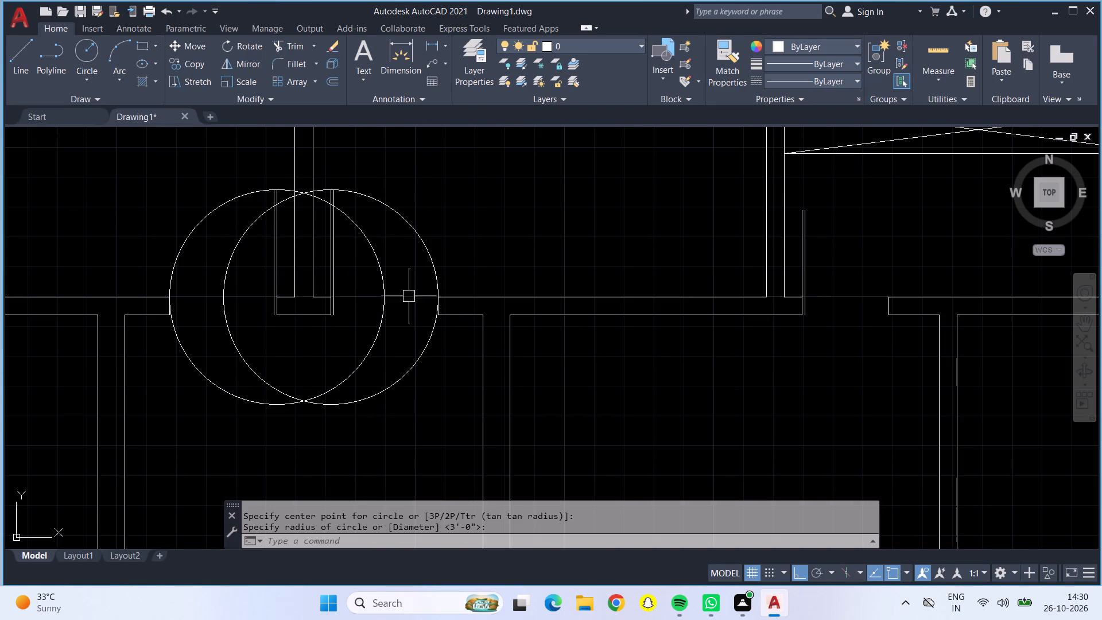
Draw a door-swing circle of about 2'-4" radius at the doorway below the right crossed box's left wall, reaching the opposite jamb.
click(85, 57)
scroll(170, 101, down, 2)
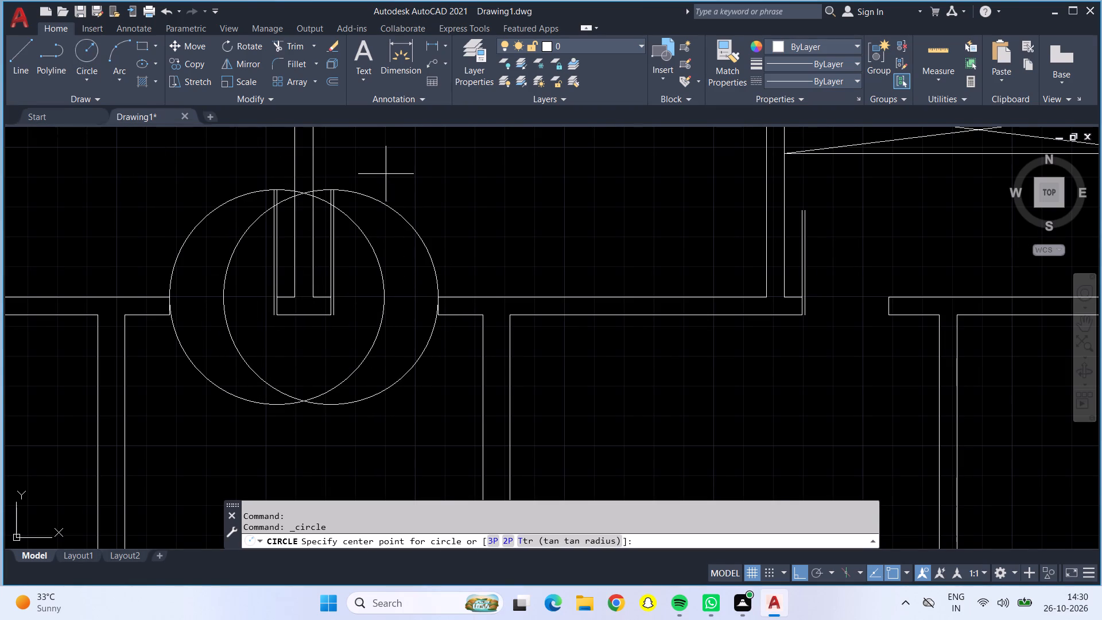
scroll(423, 180, down, 1)
middle_drag(475, 197, 73, 291)
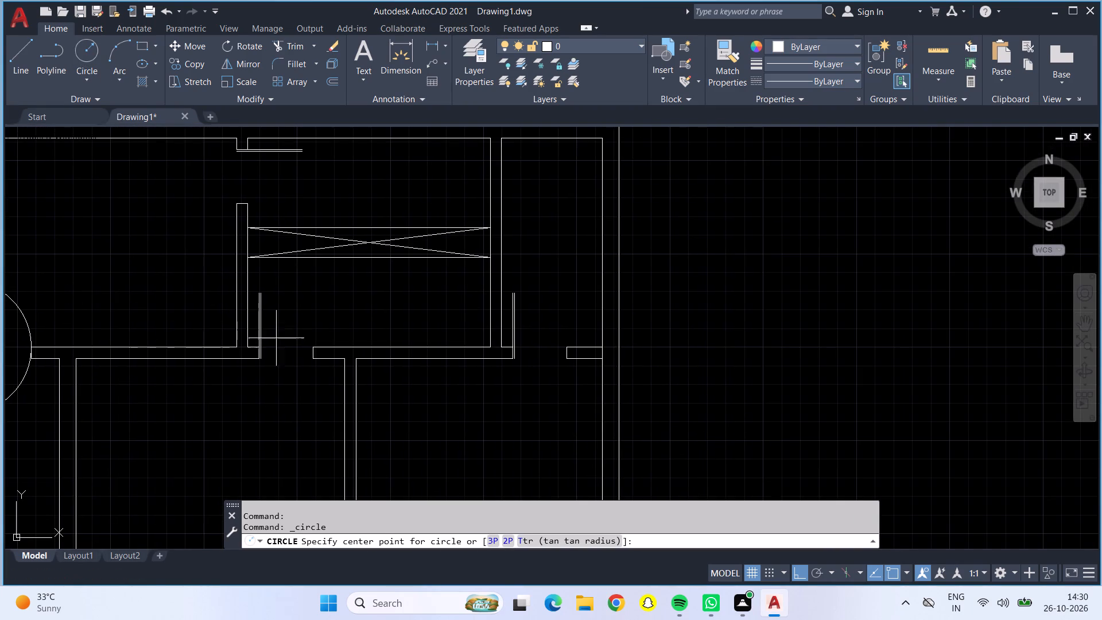
scroll(253, 350, up, 3)
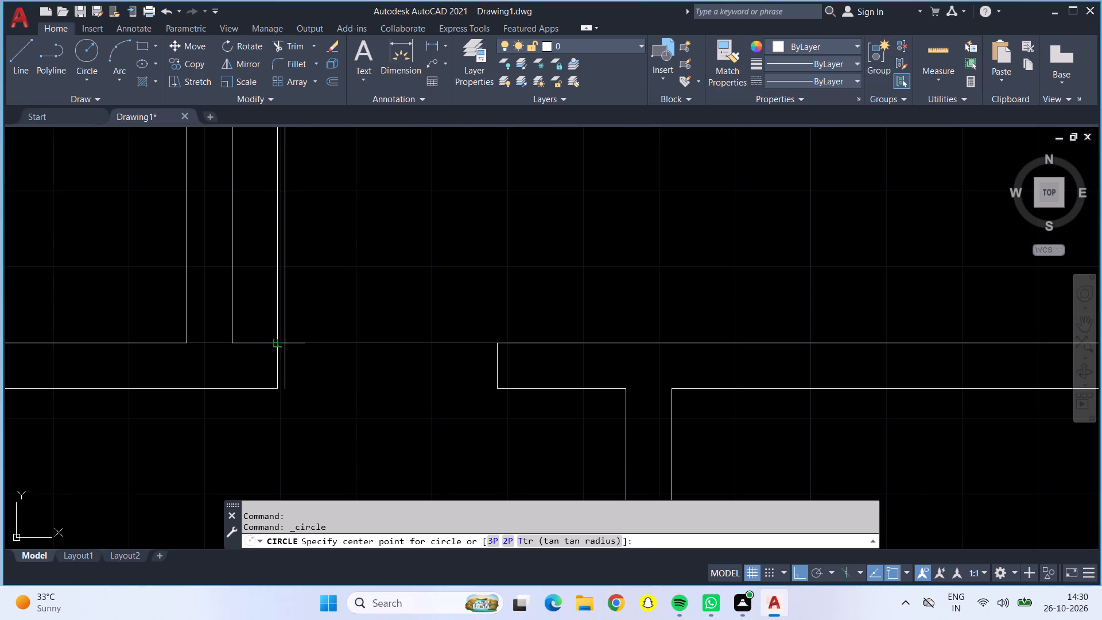
click(285, 343)
click(497, 345)
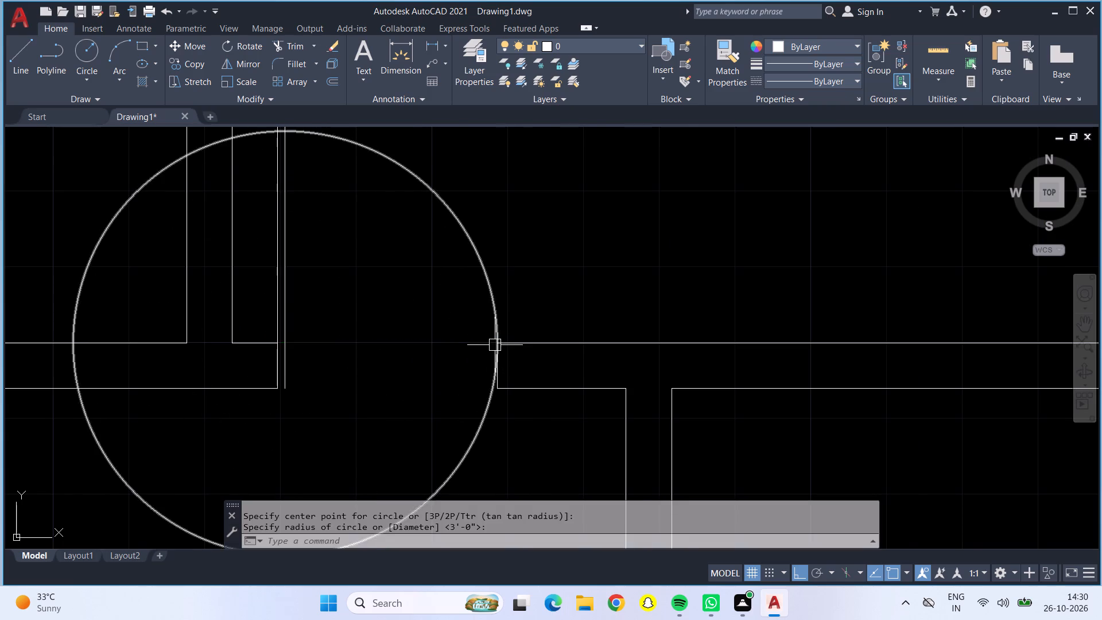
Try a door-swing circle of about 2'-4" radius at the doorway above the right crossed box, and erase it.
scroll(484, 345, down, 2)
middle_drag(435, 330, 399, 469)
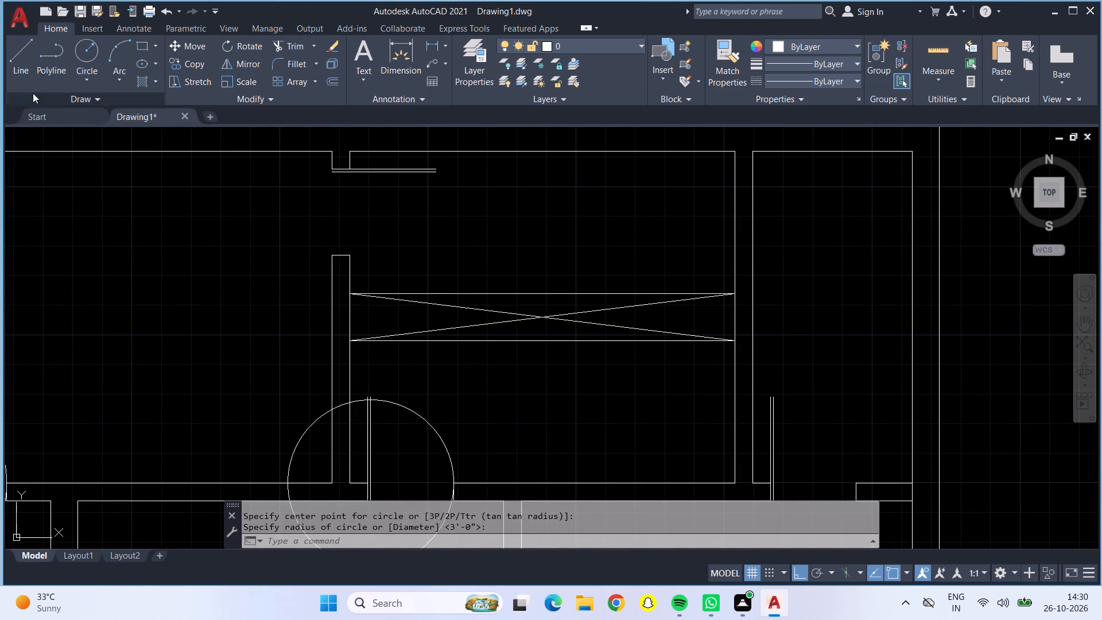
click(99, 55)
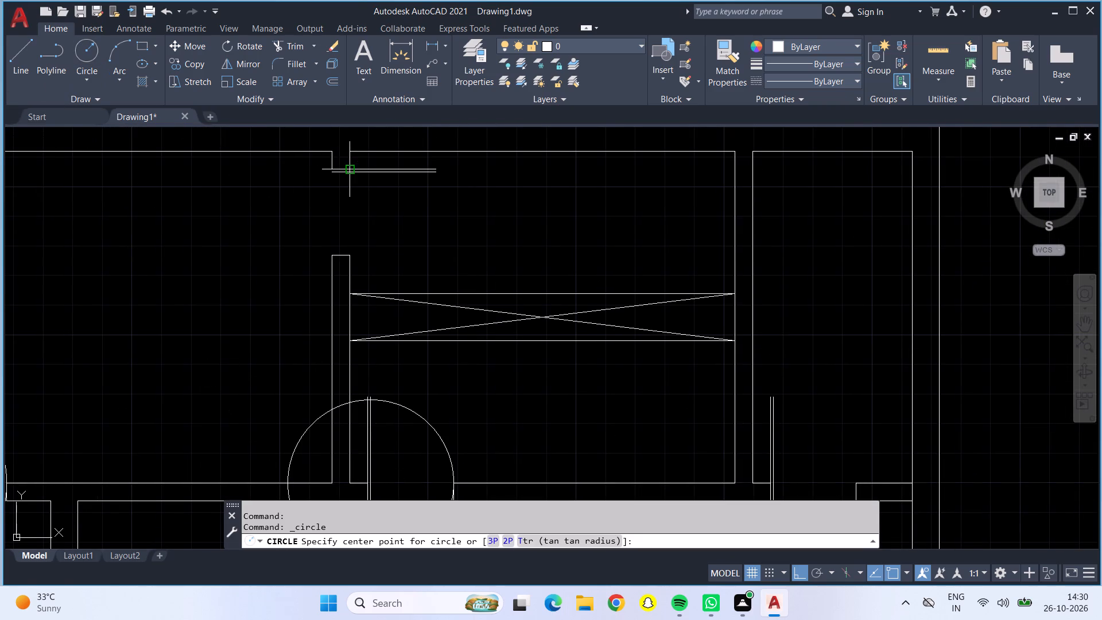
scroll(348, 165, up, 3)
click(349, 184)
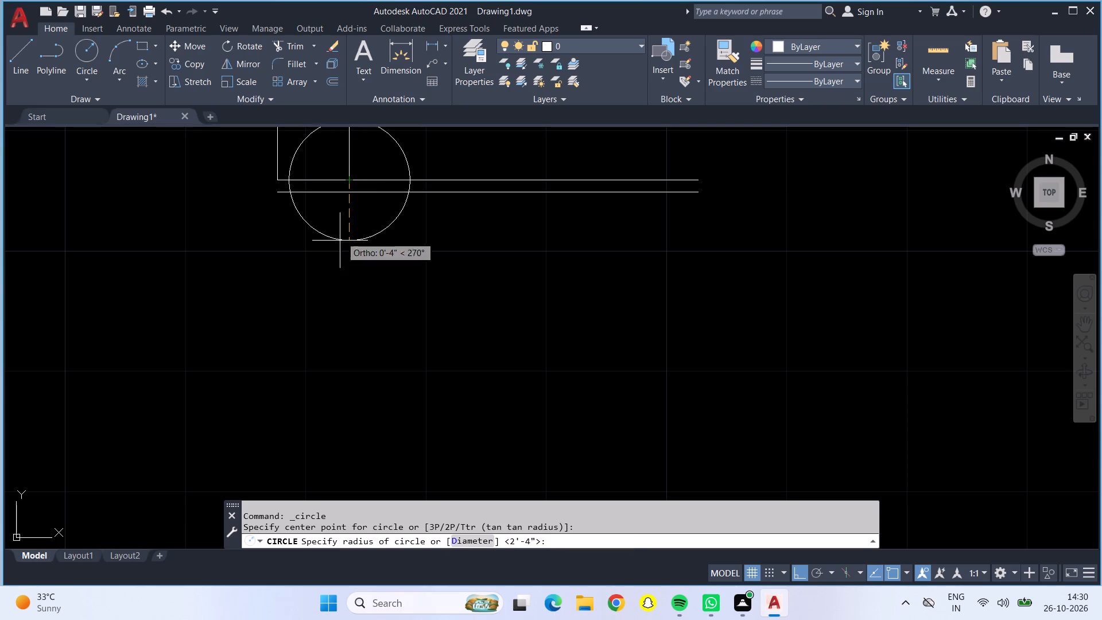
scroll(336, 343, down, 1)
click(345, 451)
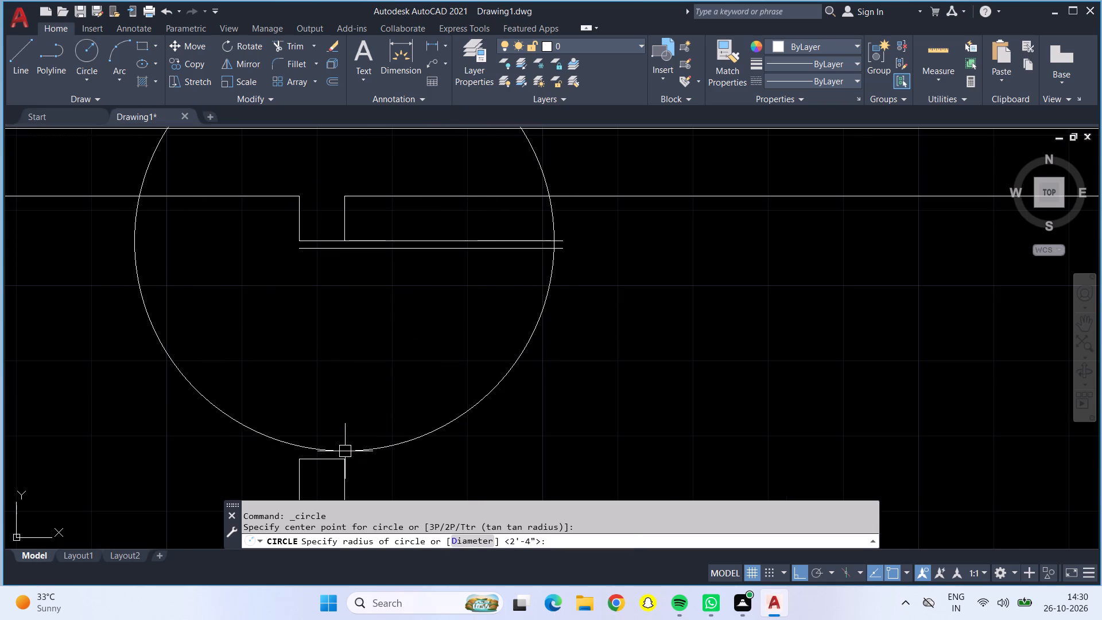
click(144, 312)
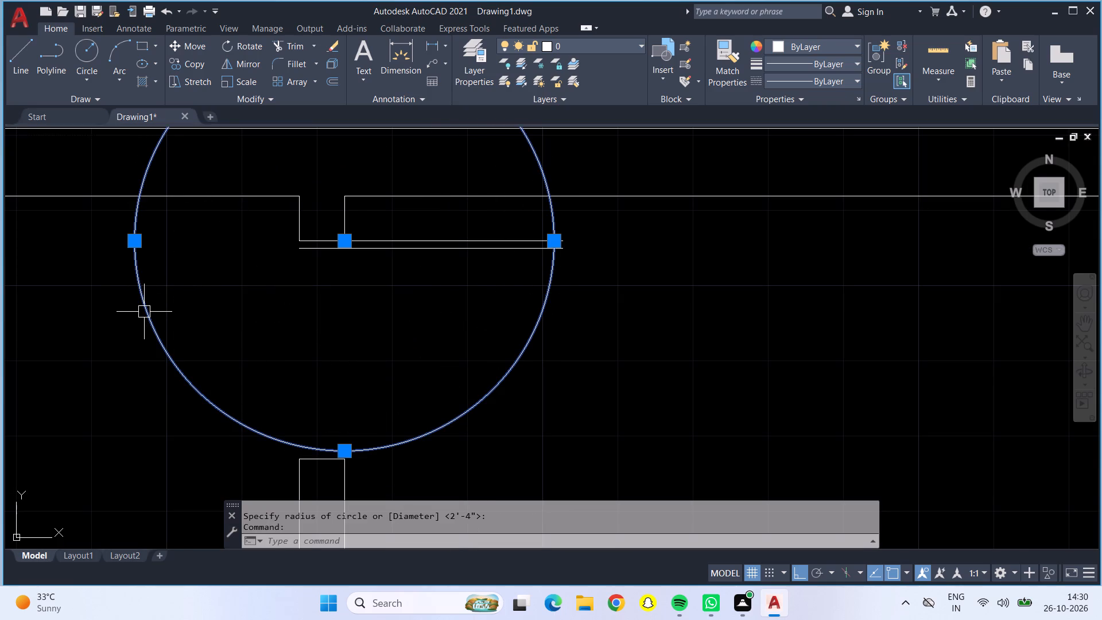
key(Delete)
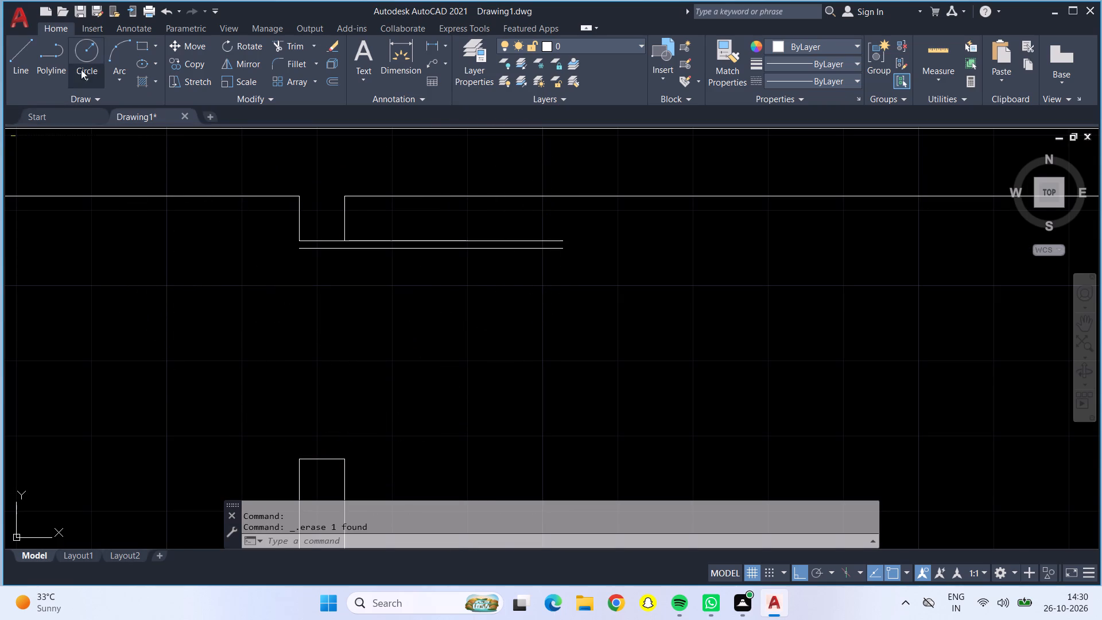
Draw a 2'-5" radius door-swing circle at the doorway above the right crossed box, from the door's jamb corner to the wall end below.
click(92, 55)
click(344, 239)
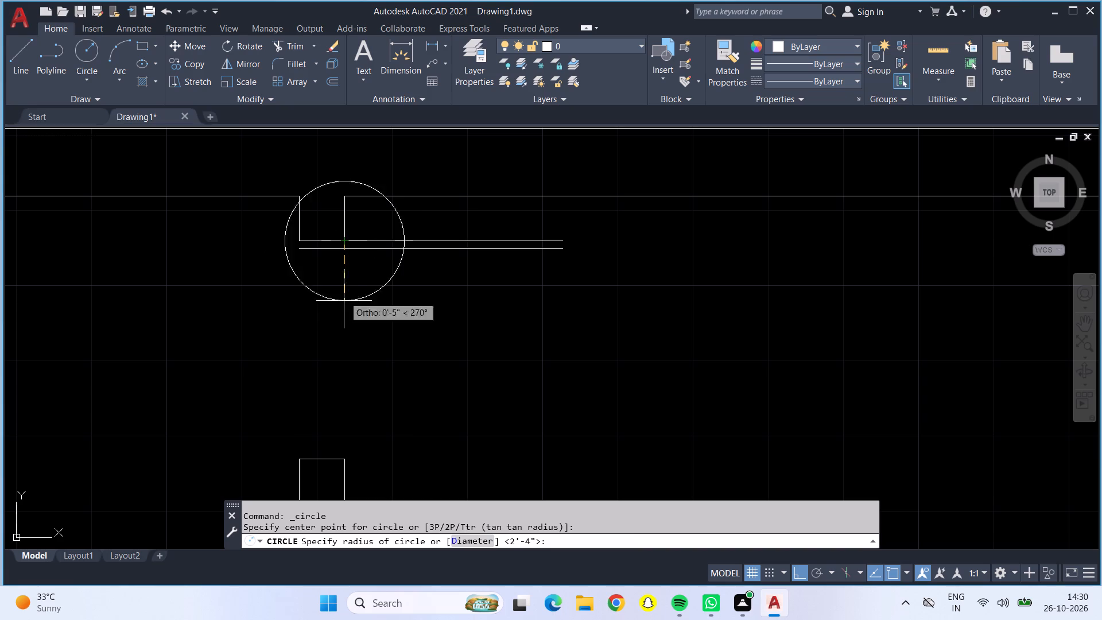
click(342, 463)
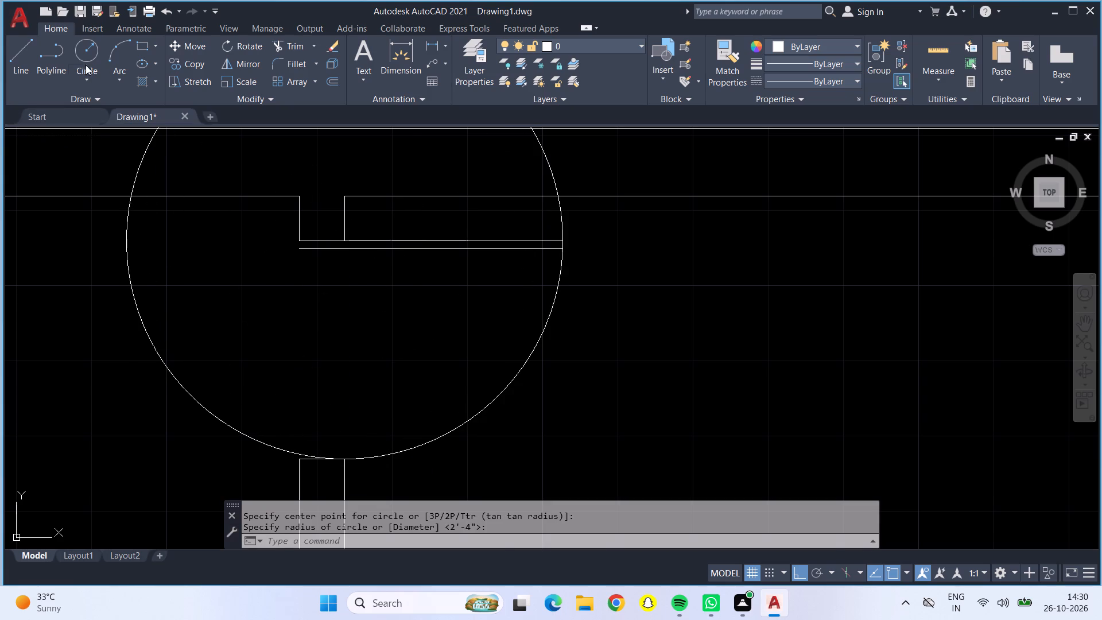
Draw a 2'-5" radius door-swing circle at the rightmost doorway of the upper rooms, from the door's jamb corner to the opposite jamb.
click(84, 62)
scroll(153, 169, down, 2)
middle_drag(349, 257, 174, 208)
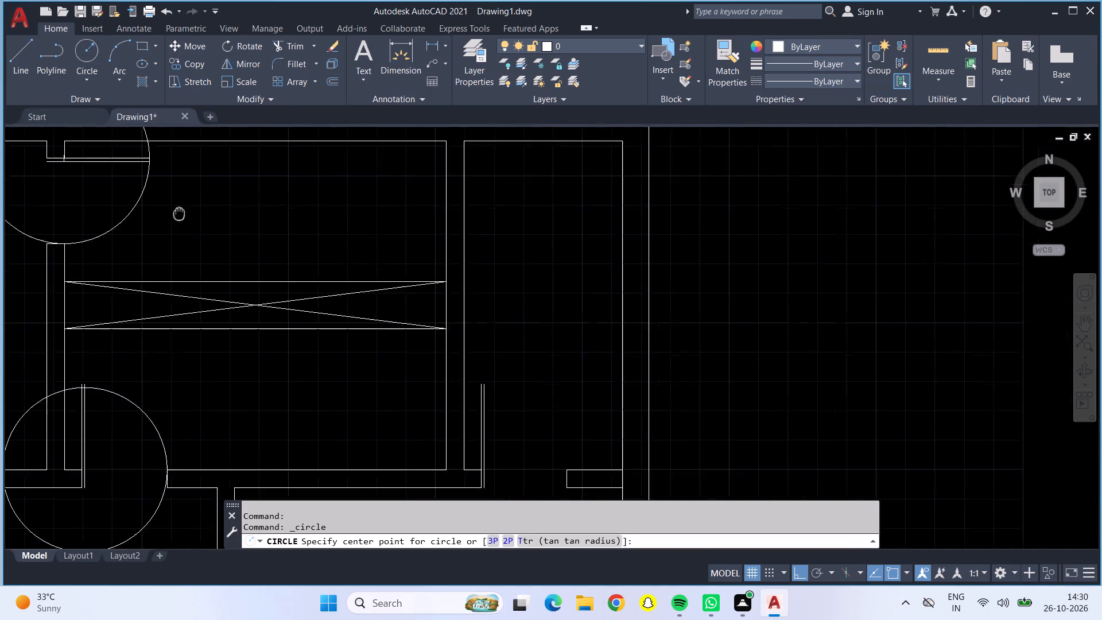
middle_drag(174, 208, 98, 110)
scroll(394, 366, up, 3)
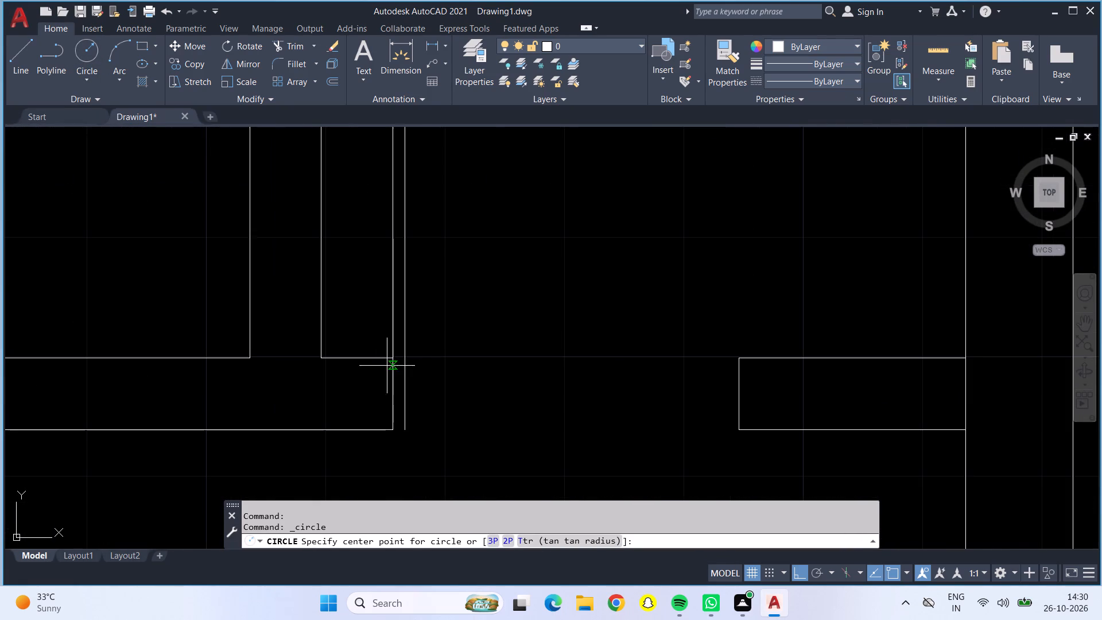
click(390, 359)
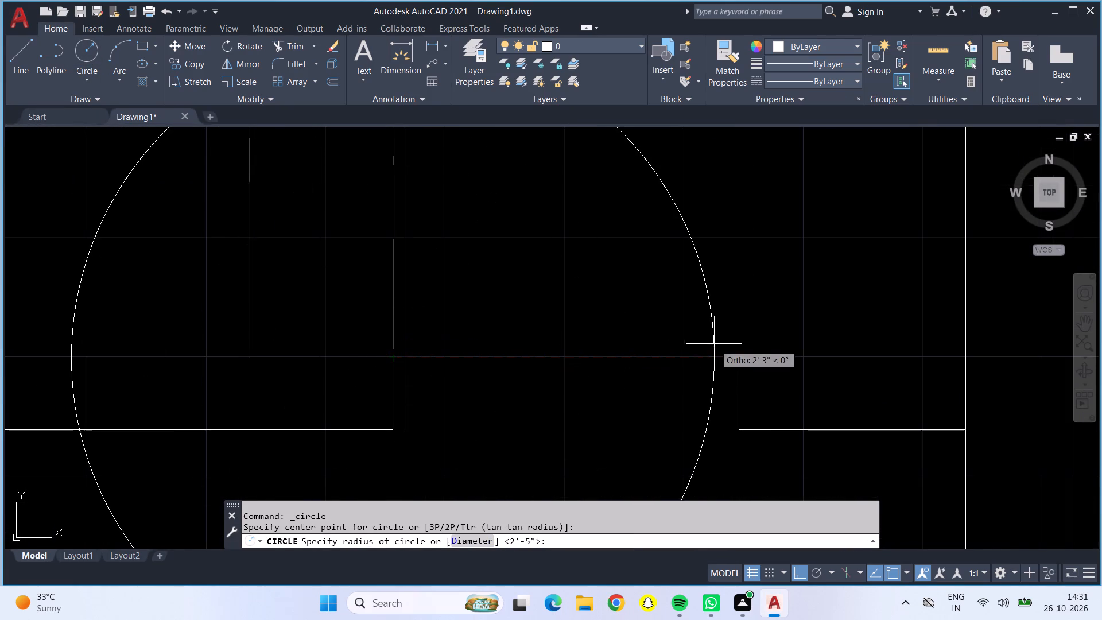
click(740, 357)
Draw a 2'-5" radius door-swing circle at the small room left of the passage, from the door's jamb corner to the wall stub above.
scroll(722, 357, down, 3)
scroll(546, 330, down, 1)
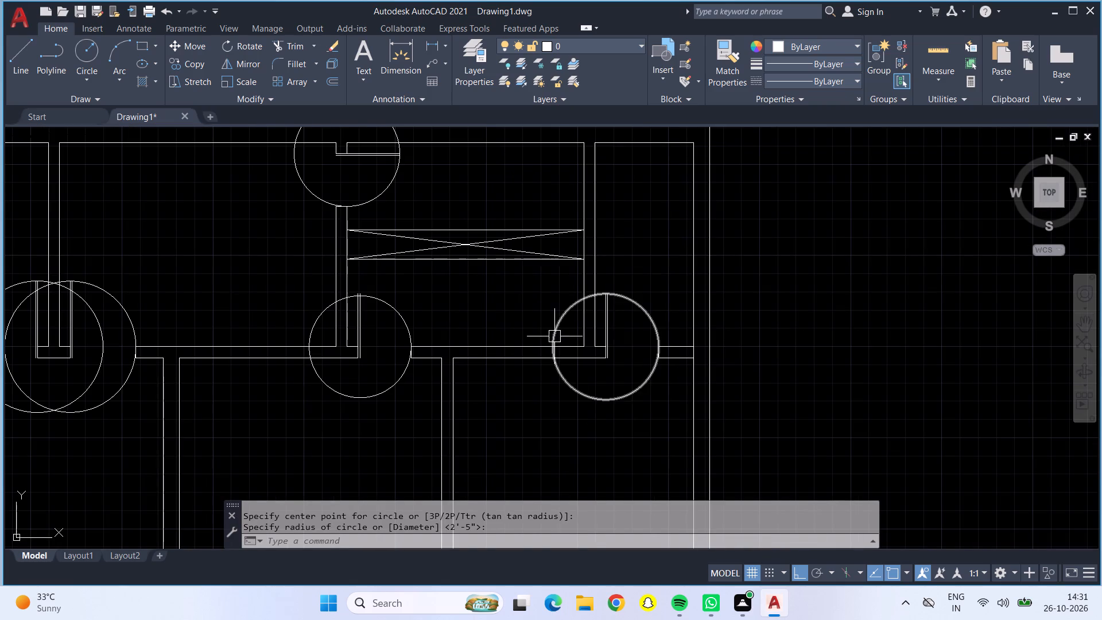
click(98, 51)
scroll(88, 72, down, 2)
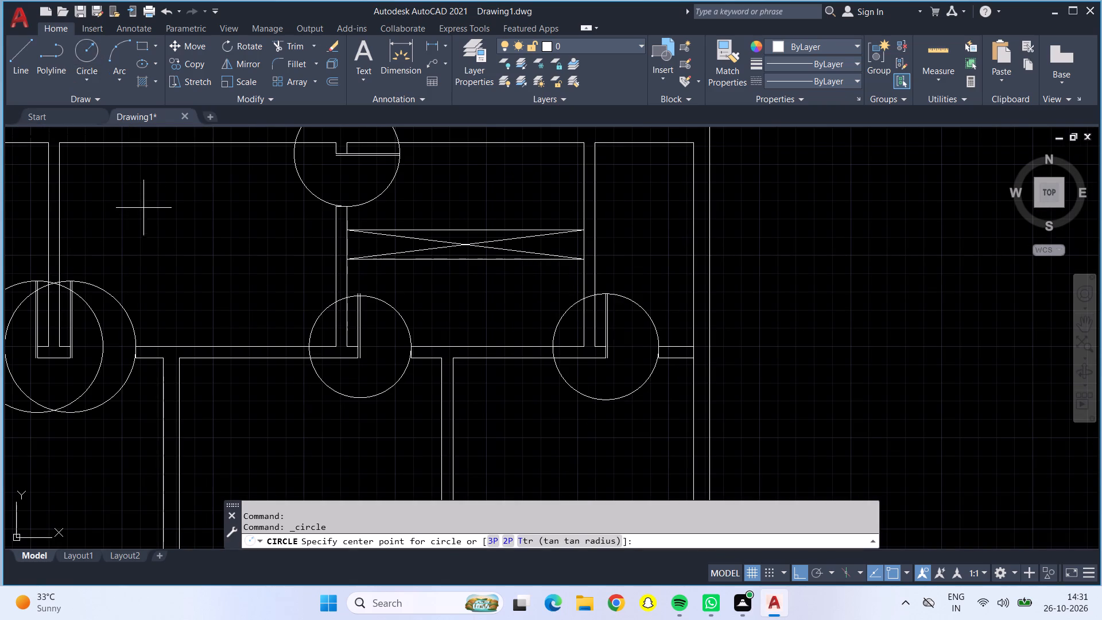
scroll(146, 213, down, 1)
middle_drag(149, 215, 307, 143)
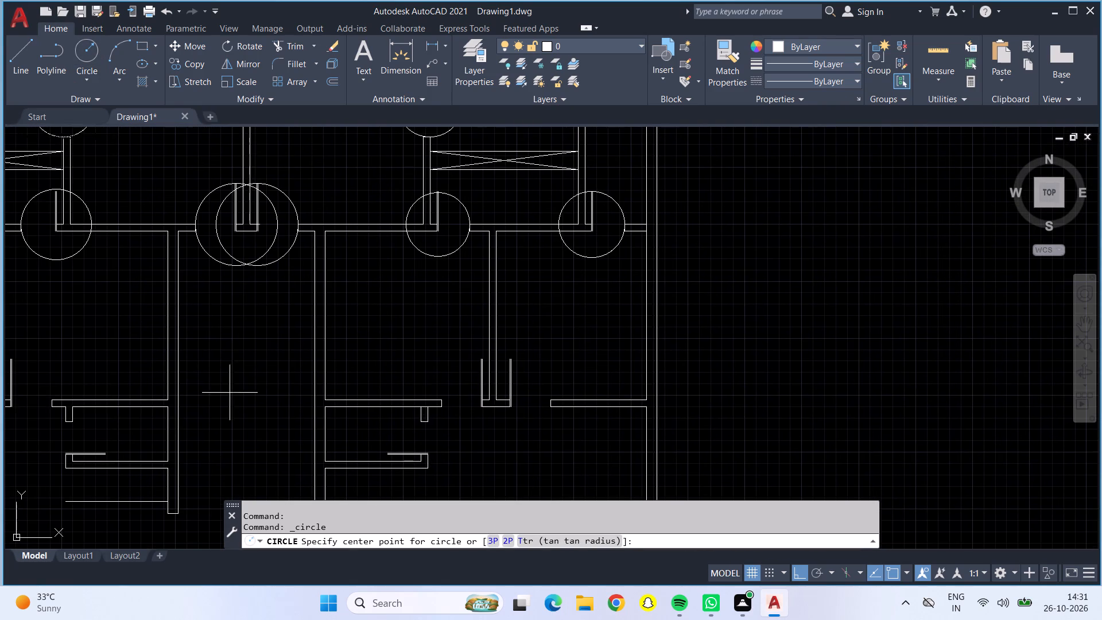
middle_drag(228, 392, 309, 294)
scroll(131, 343, up, 2)
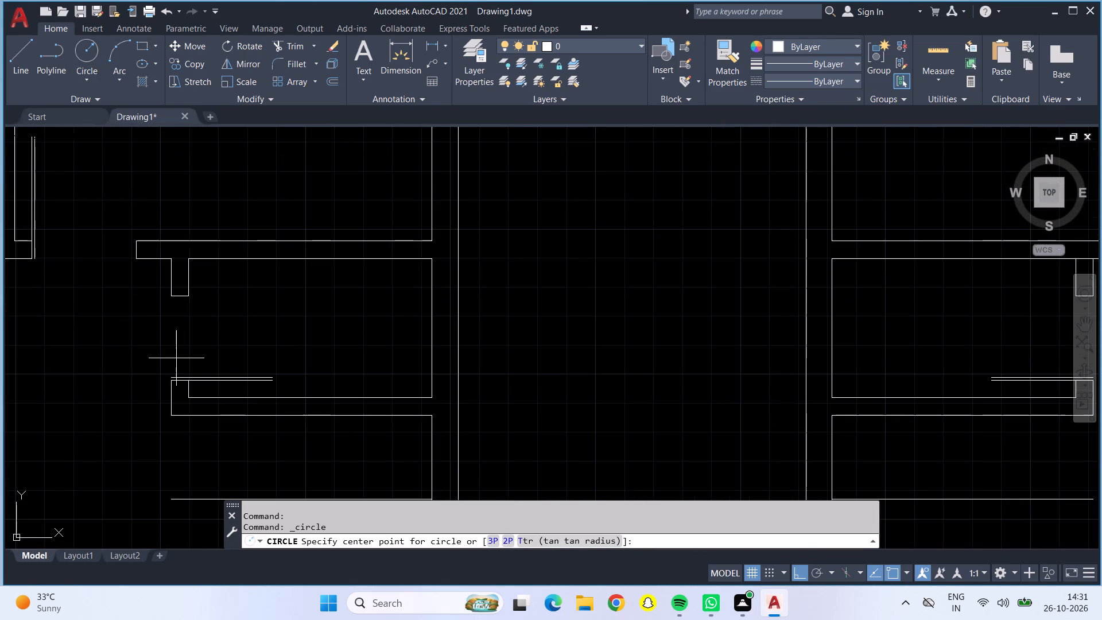
scroll(183, 380, up, 2)
click(198, 383)
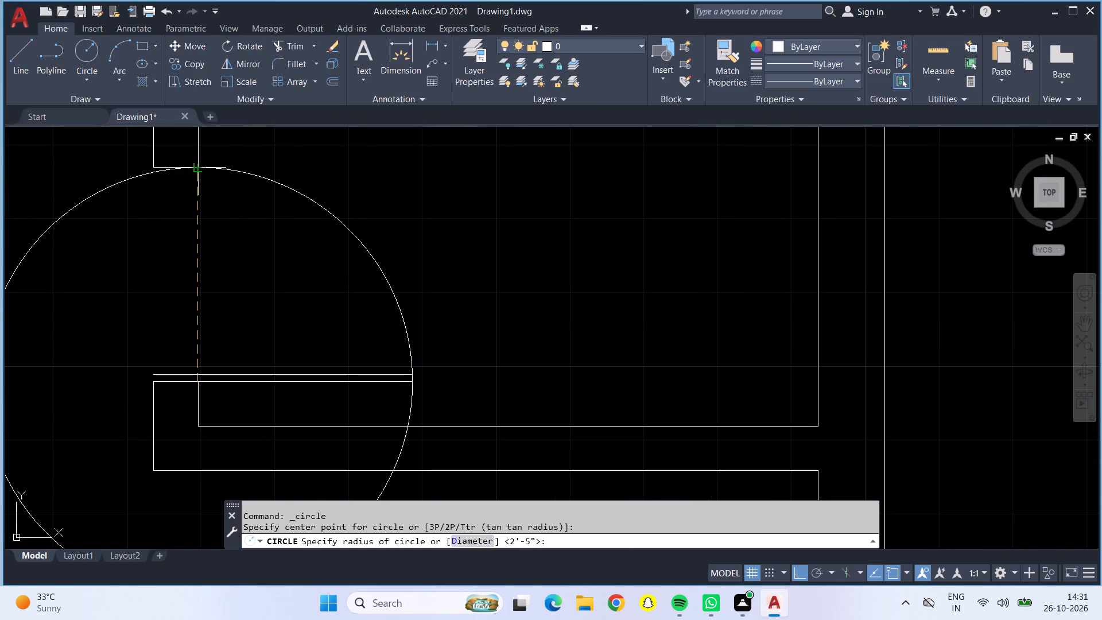
click(201, 168)
Draw a 3'-0" radius door-swing circle for the left door of the left block's paired doors, reaching the opposite left wall end.
scroll(201, 171, down, 3)
middle_drag(191, 214, 406, 246)
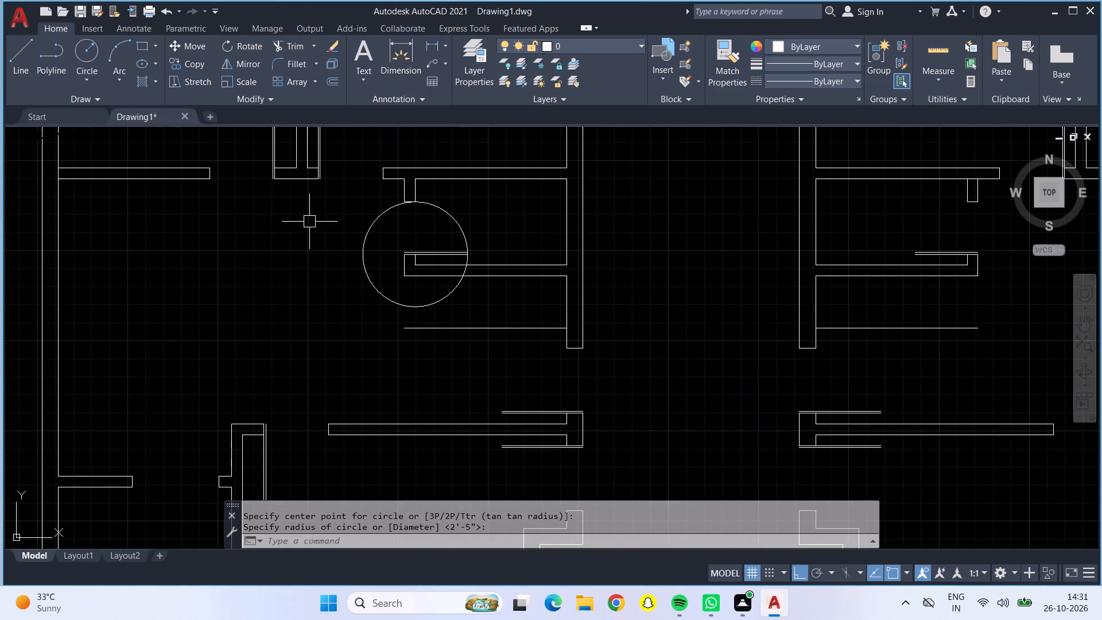
click(86, 54)
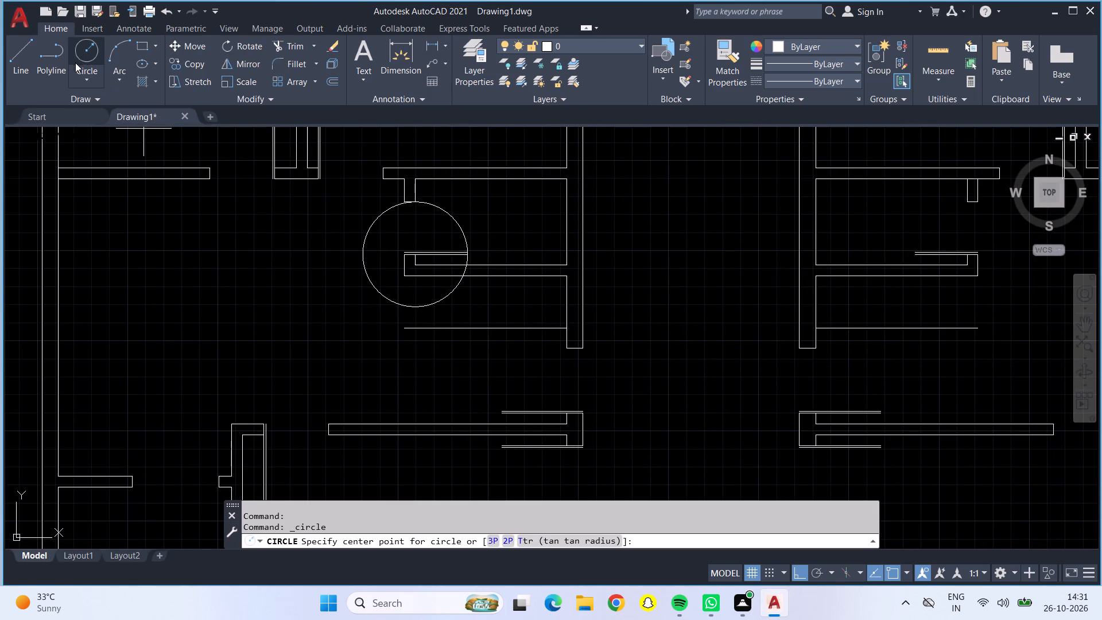
click(82, 53)
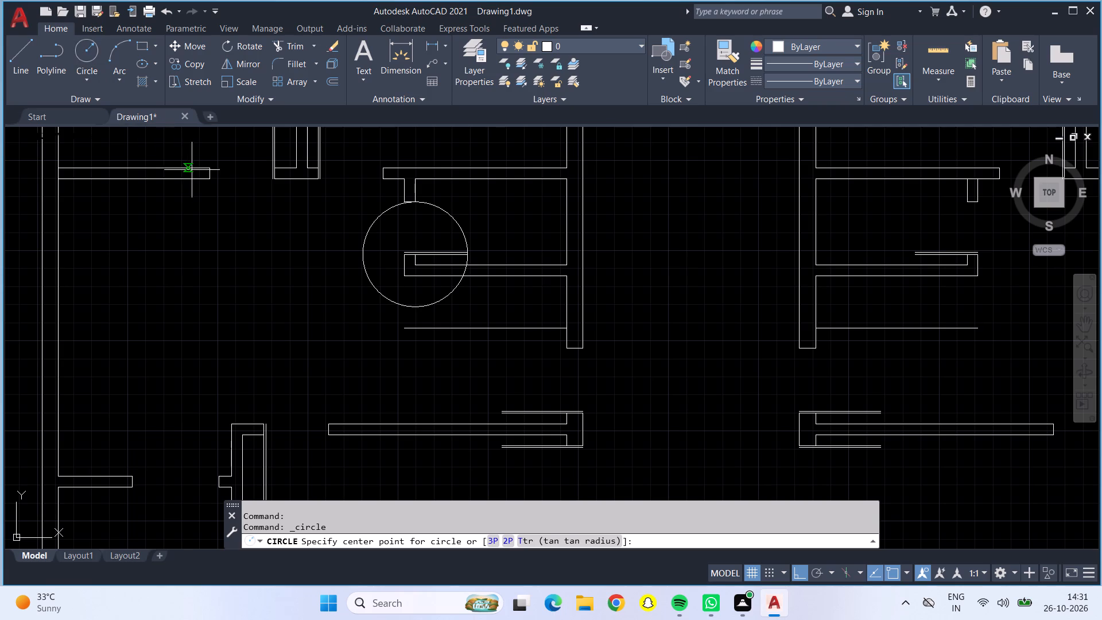
middle_drag(200, 170, 212, 282)
scroll(306, 271, up, 3)
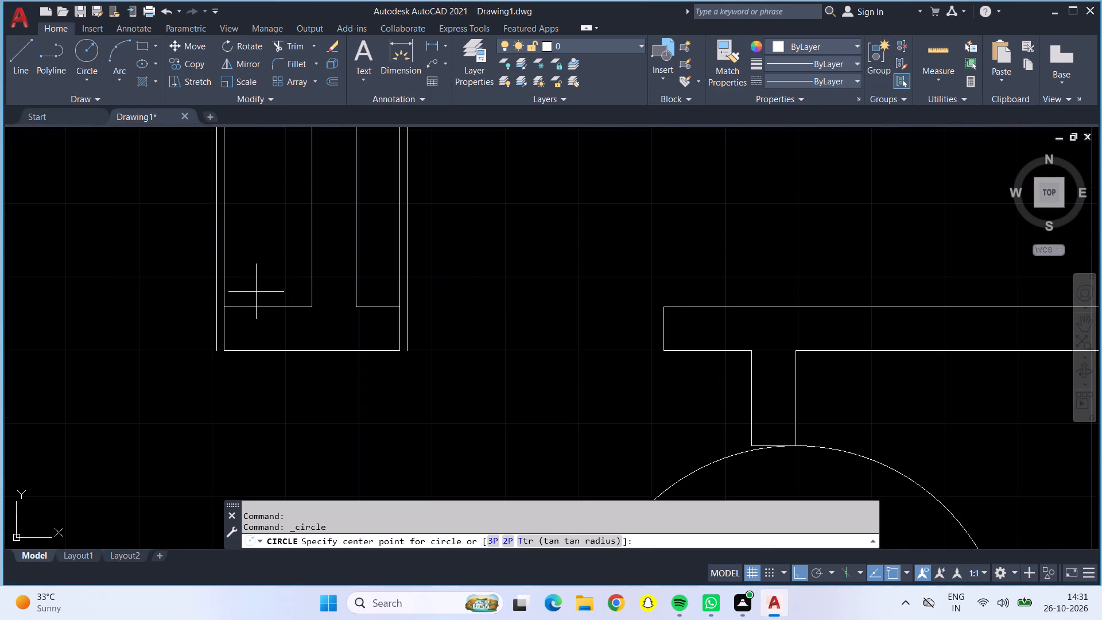
click(222, 306)
scroll(141, 297, down, 2)
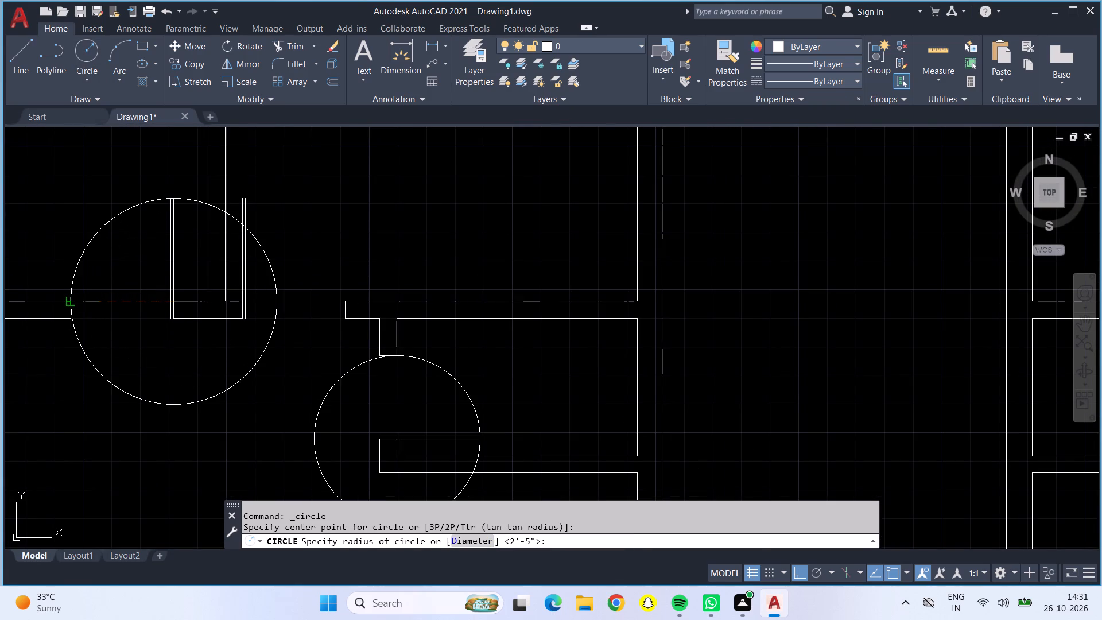
click(66, 303)
Draw a 3'-0" radius door-swing circle for the right door of the left block's paired doors, reaching the opposite right jamb.
click(90, 46)
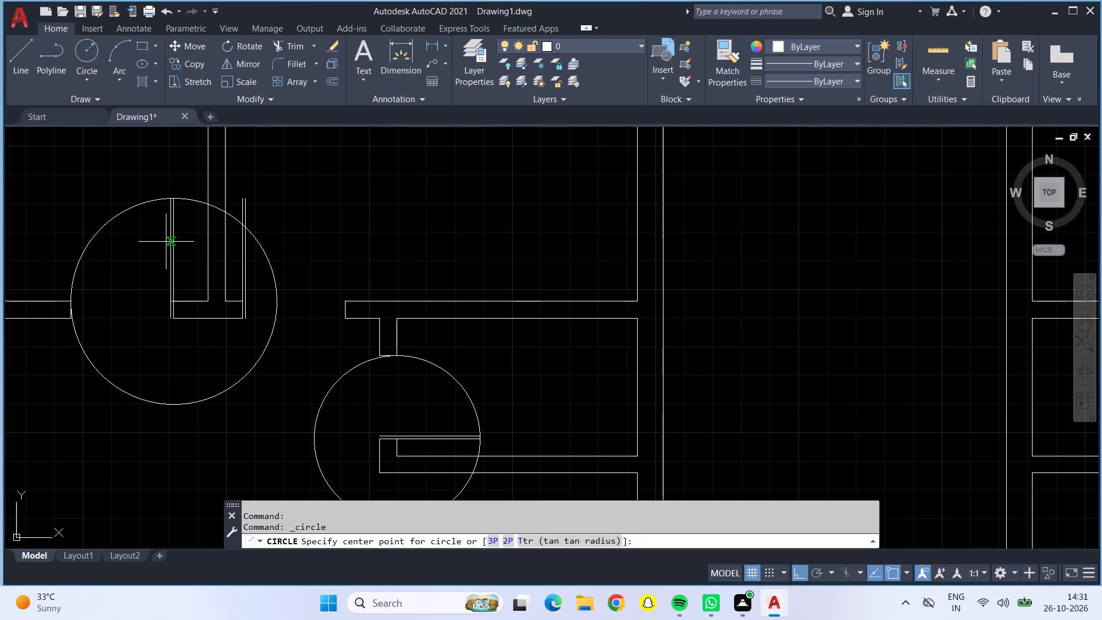
scroll(234, 309, up, 2)
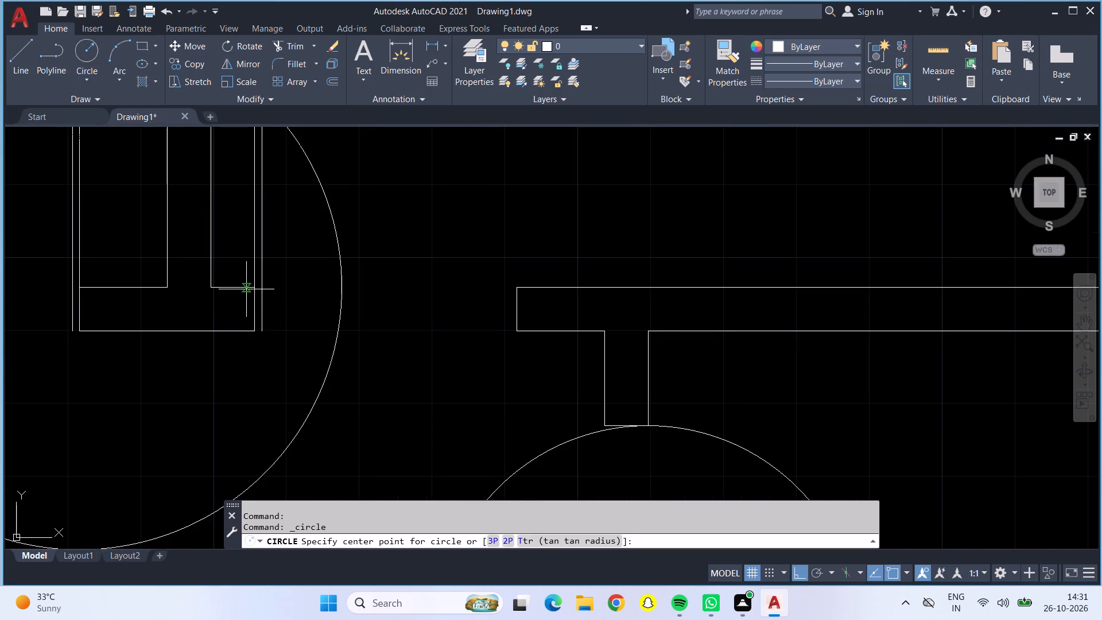
click(256, 289)
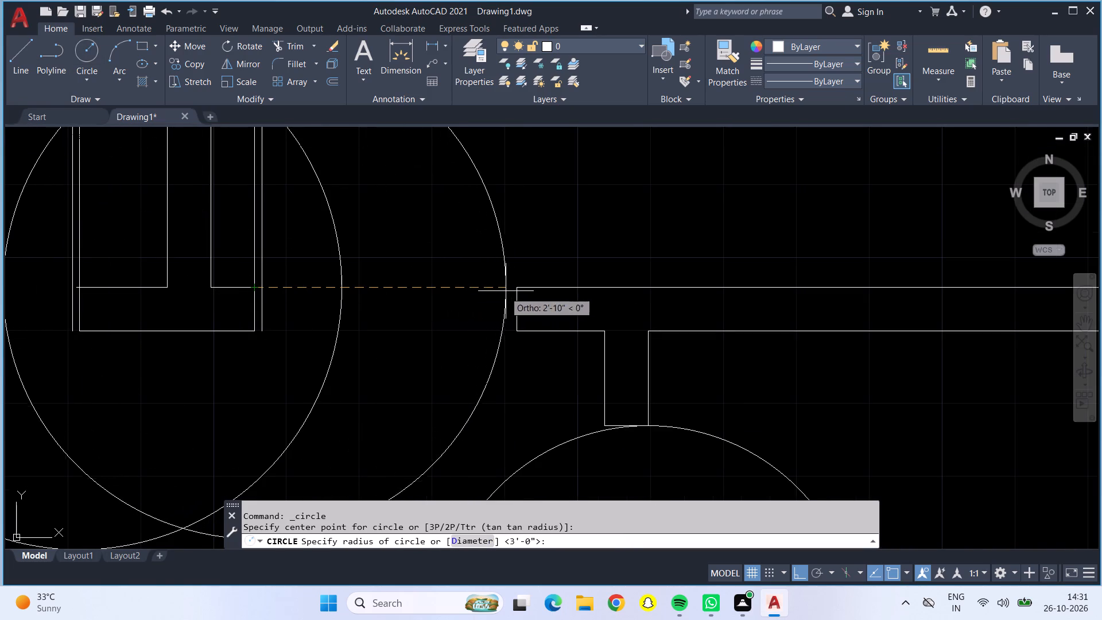
click(517, 288)
Draw a 3'-0" radius door-swing circle at the lower-left doorway, from the wall corner beside the door to the opposite wall end.
scroll(508, 289, down, 2)
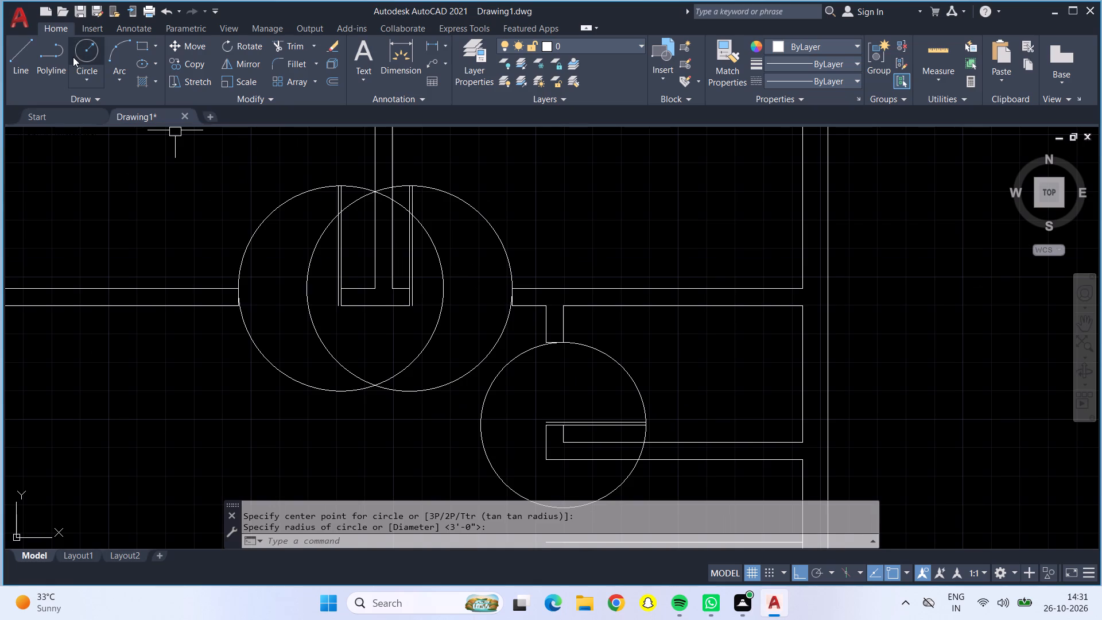
click(73, 57)
scroll(152, 132, down, 3)
scroll(185, 287, up, 4)
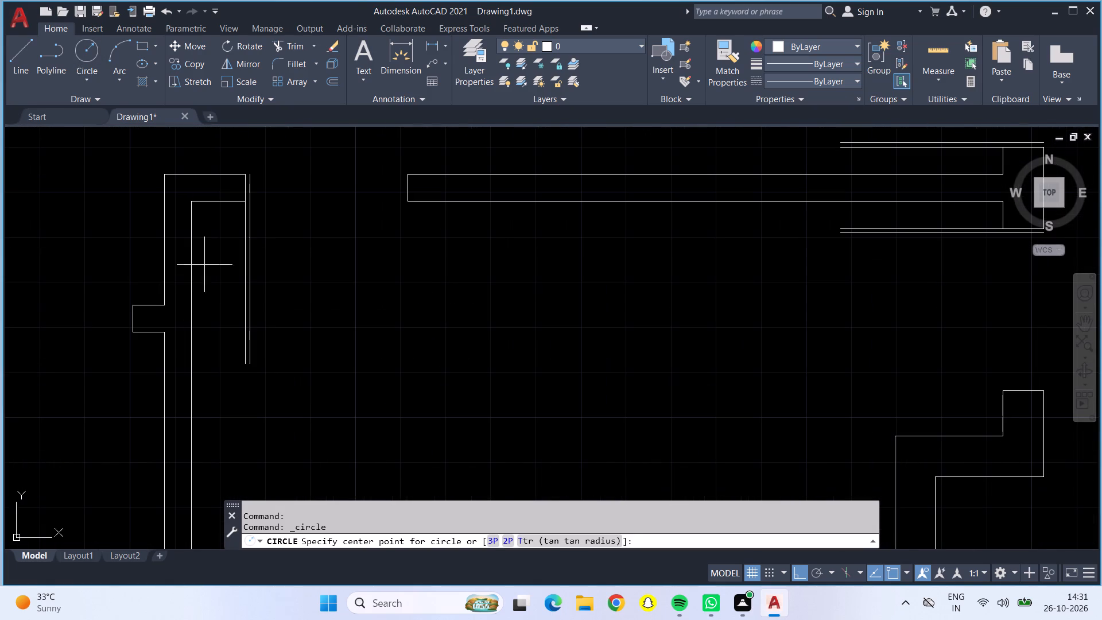
click(244, 202)
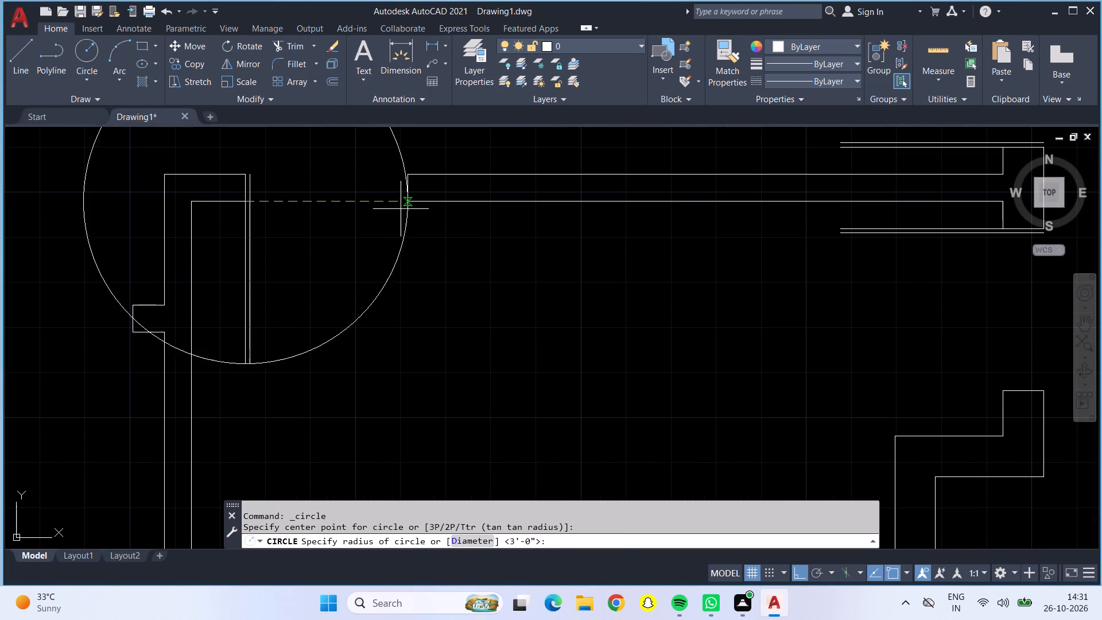
click(411, 203)
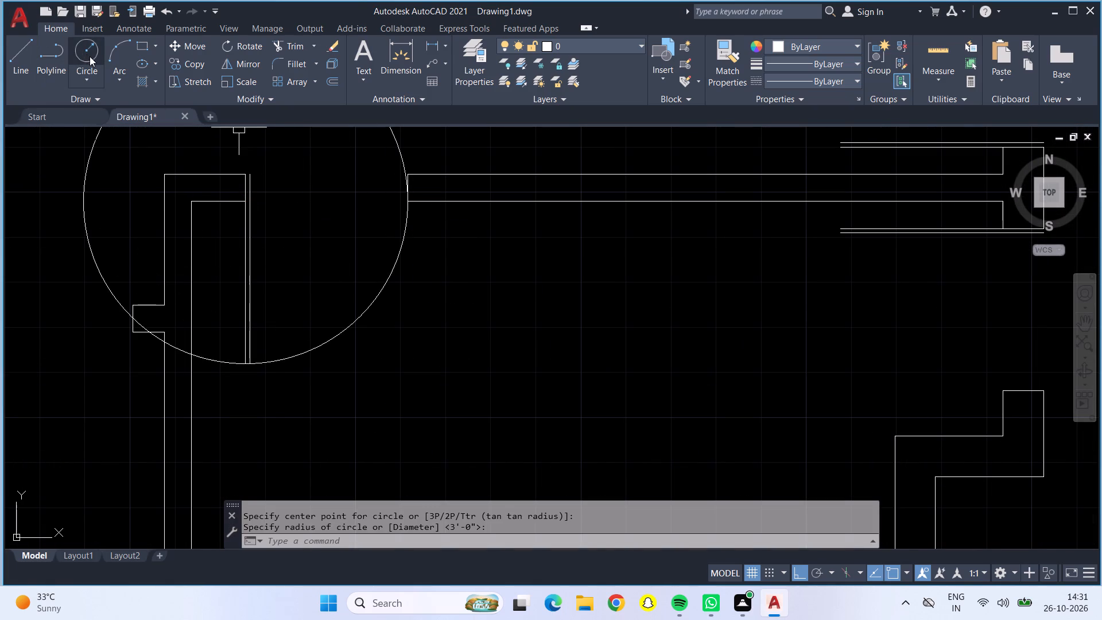
Draw a 3'-0" radius door-swing circle for the lower door at the passage's left wall junction, from its jamb corner to the wall end below.
click(90, 56)
scroll(104, 71, down, 3)
click(92, 57)
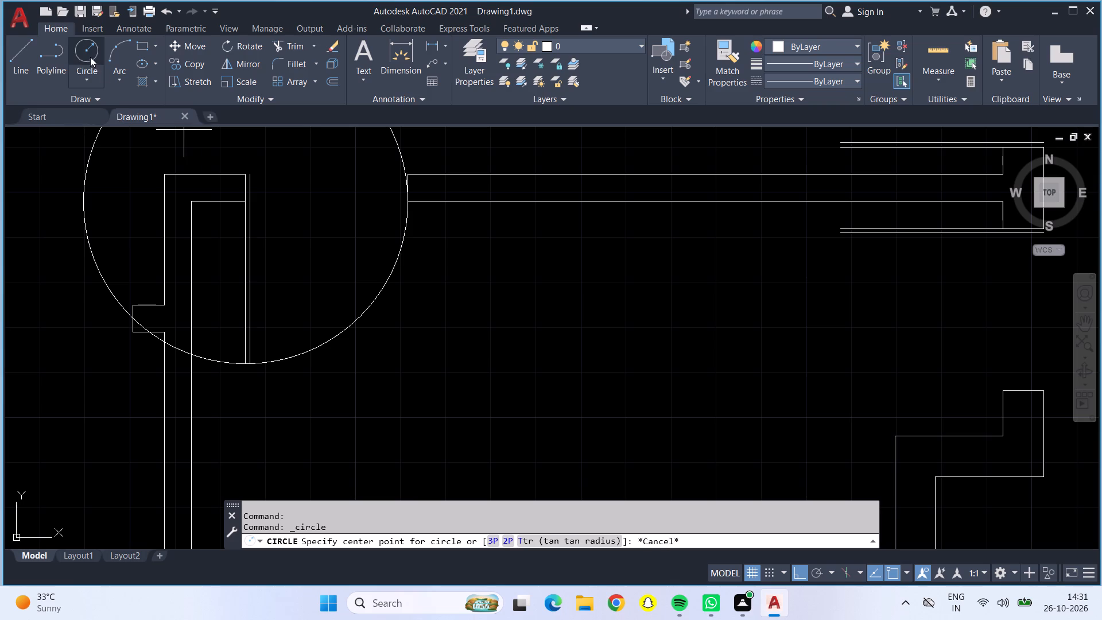
scroll(156, 125, down, 3)
scroll(442, 264, down, 1)
middle_drag(480, 272, 1, 280)
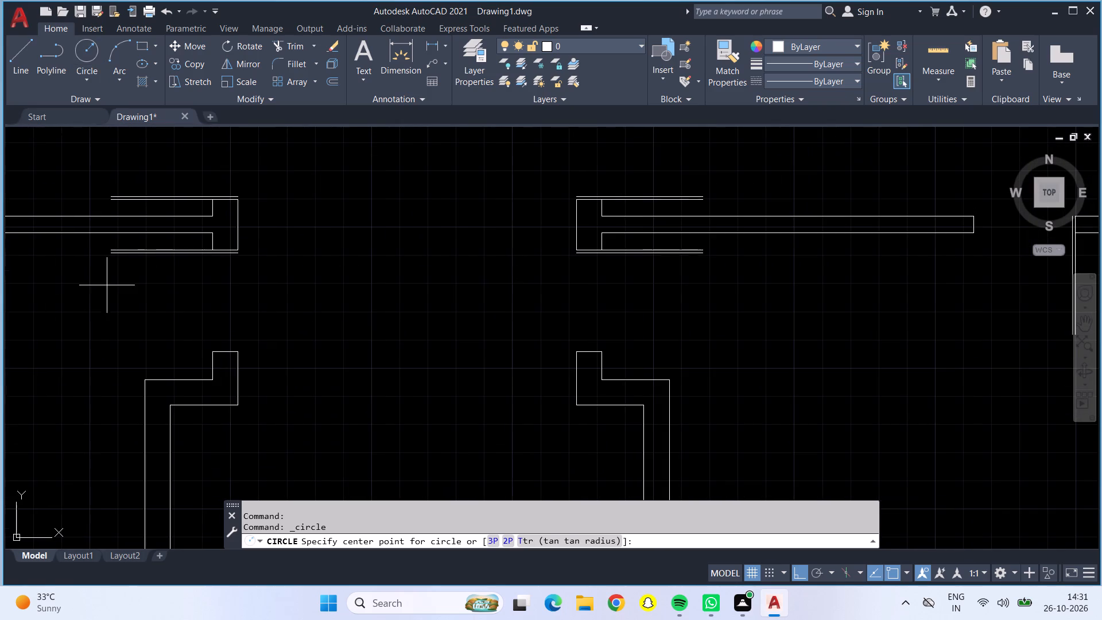
scroll(212, 251, up, 2)
click(209, 246)
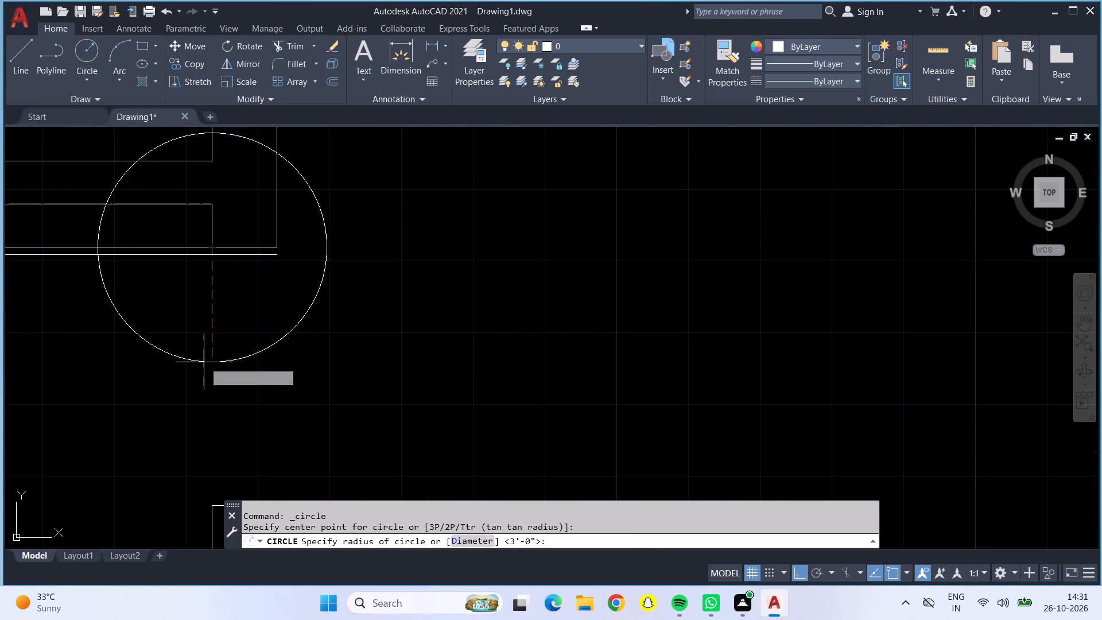
click(214, 503)
Draw a 2'-11" radius door-swing circle for the upper door at the same left passage junction, reaching the wall end above.
scroll(210, 455, down, 3)
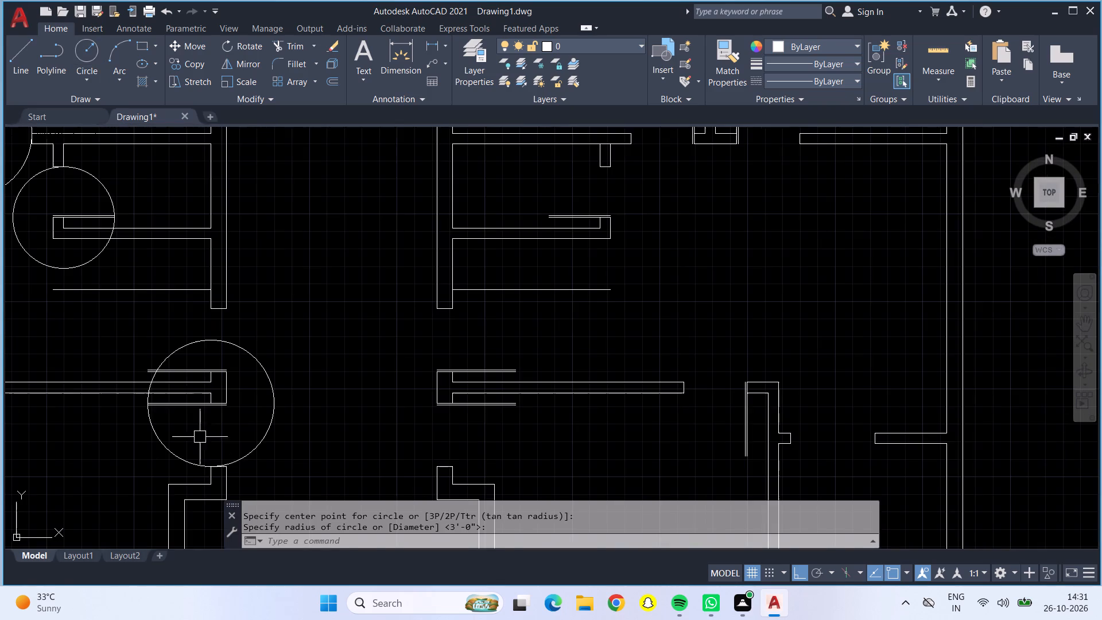
click(89, 52)
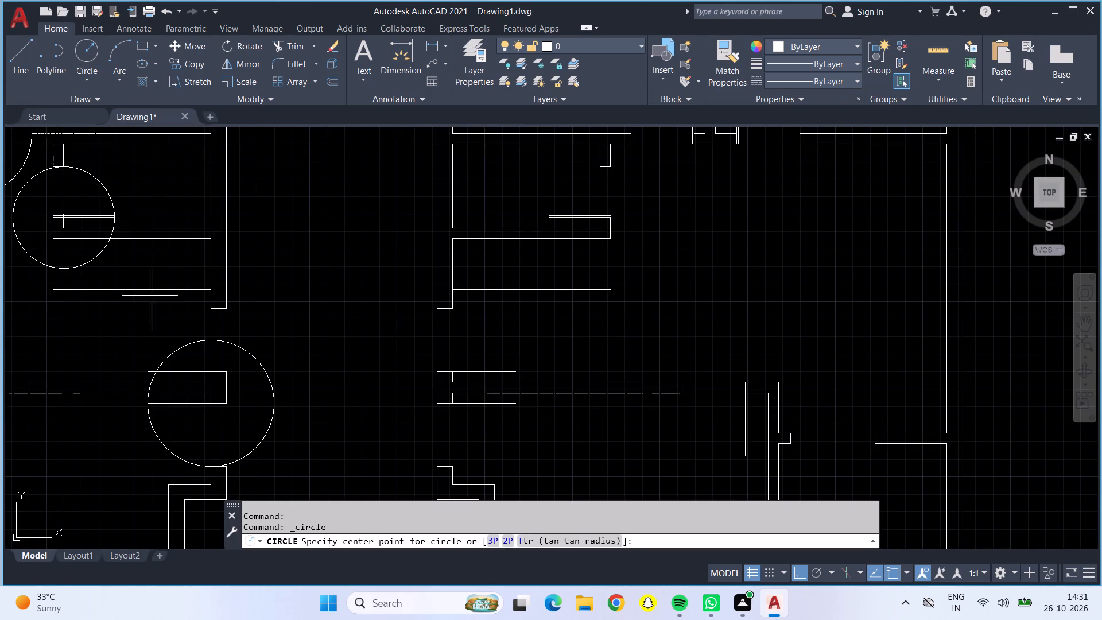
click(208, 370)
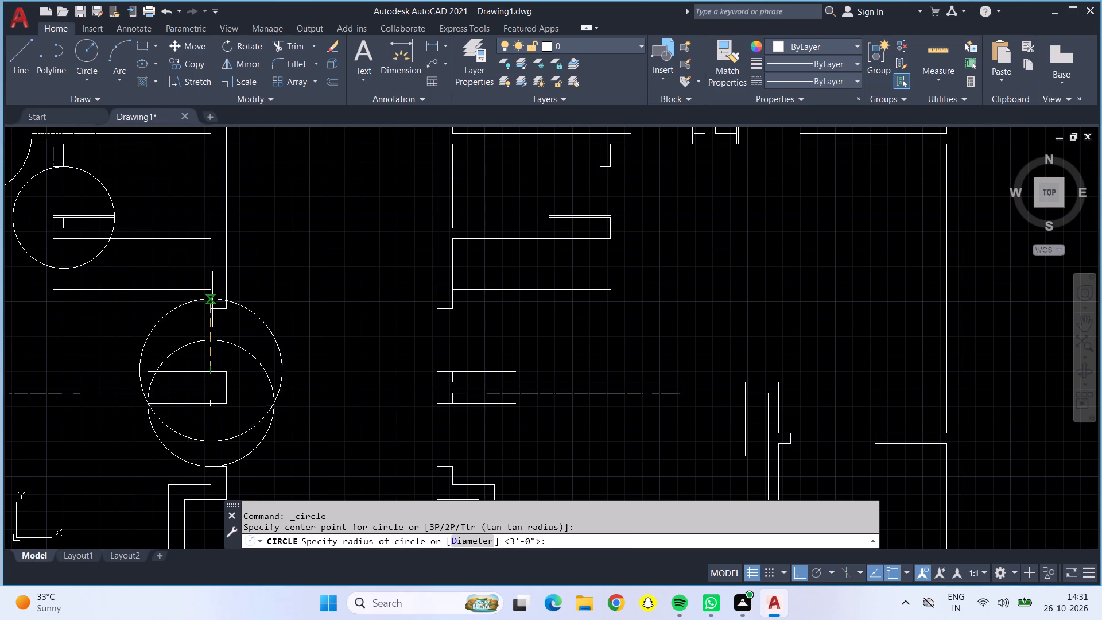
click(209, 312)
Draw a 3'-0" radius door-swing circle for the upper door at the passage's right wall junction, reaching the wall corner above.
scroll(184, 311, down, 1)
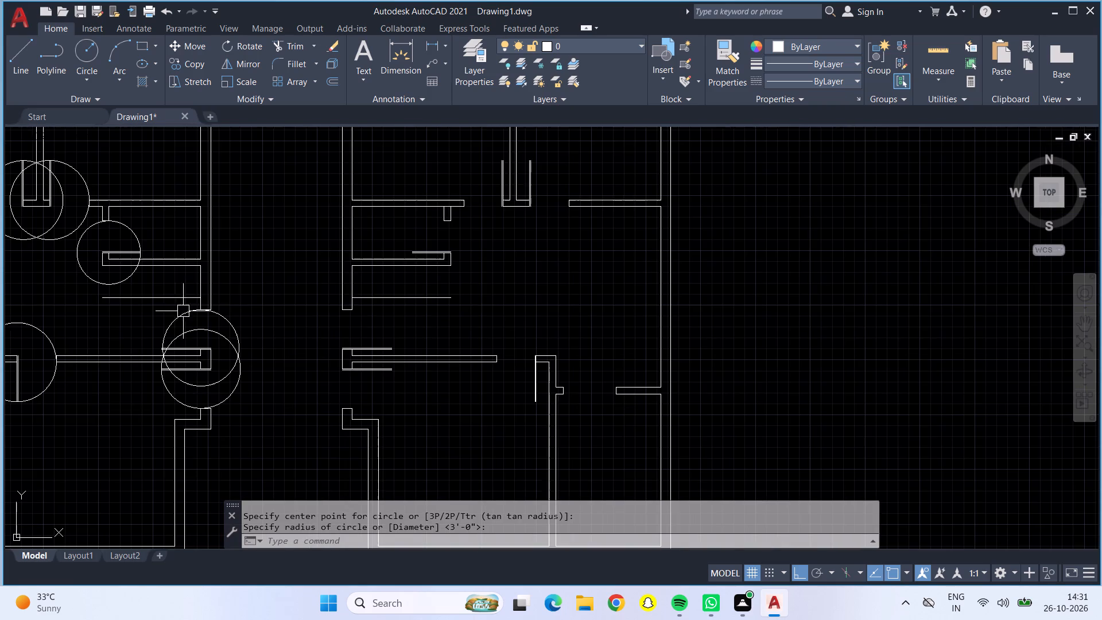
click(71, 64)
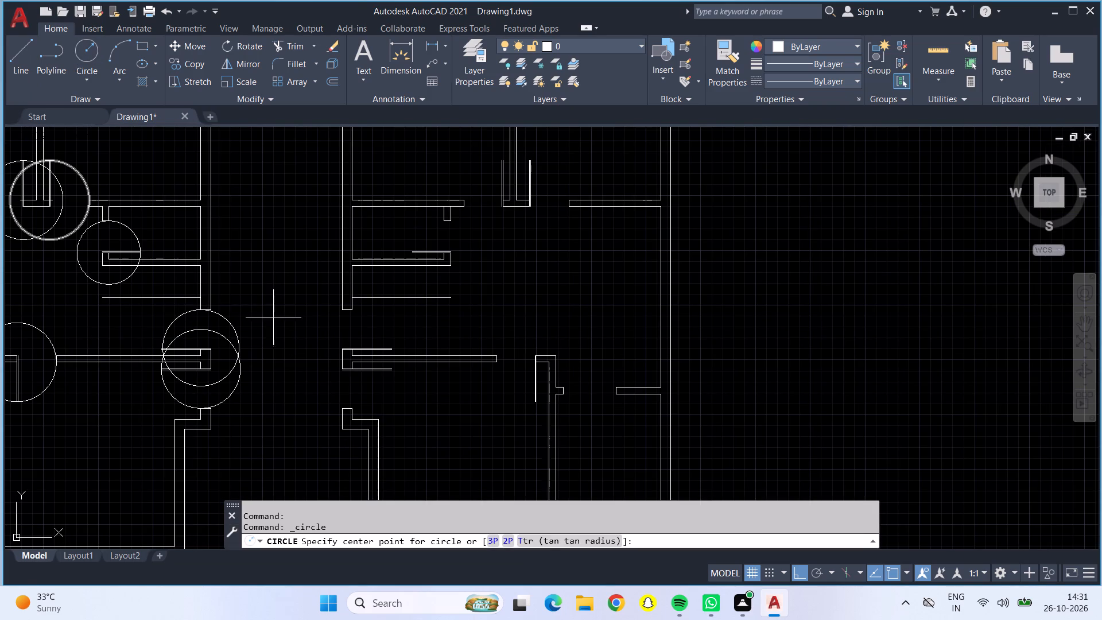
scroll(362, 324, up, 3)
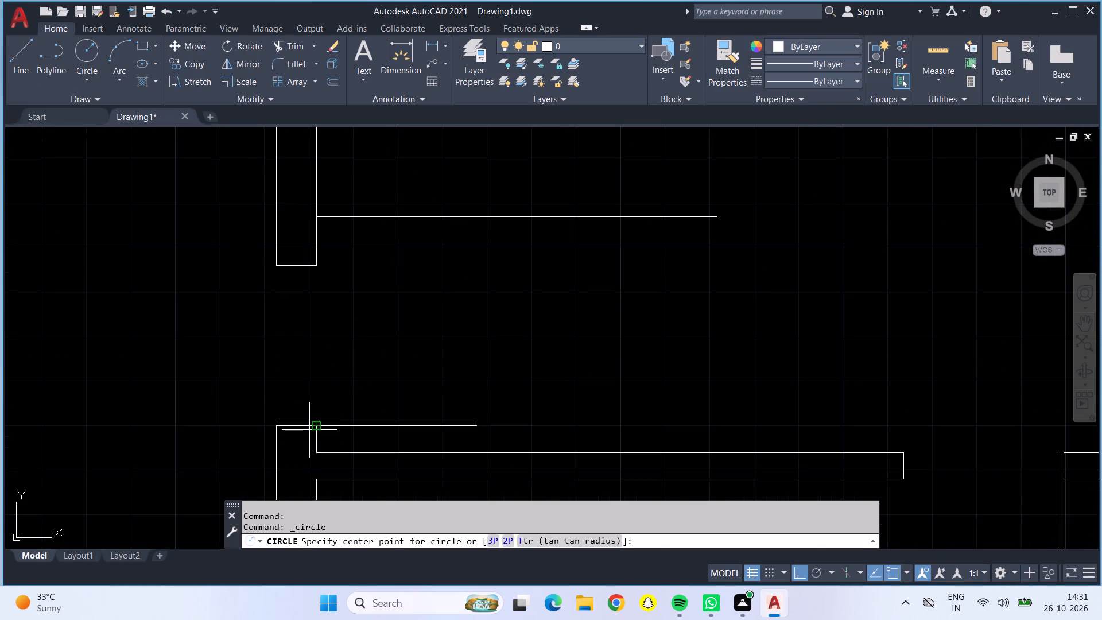
click(315, 428)
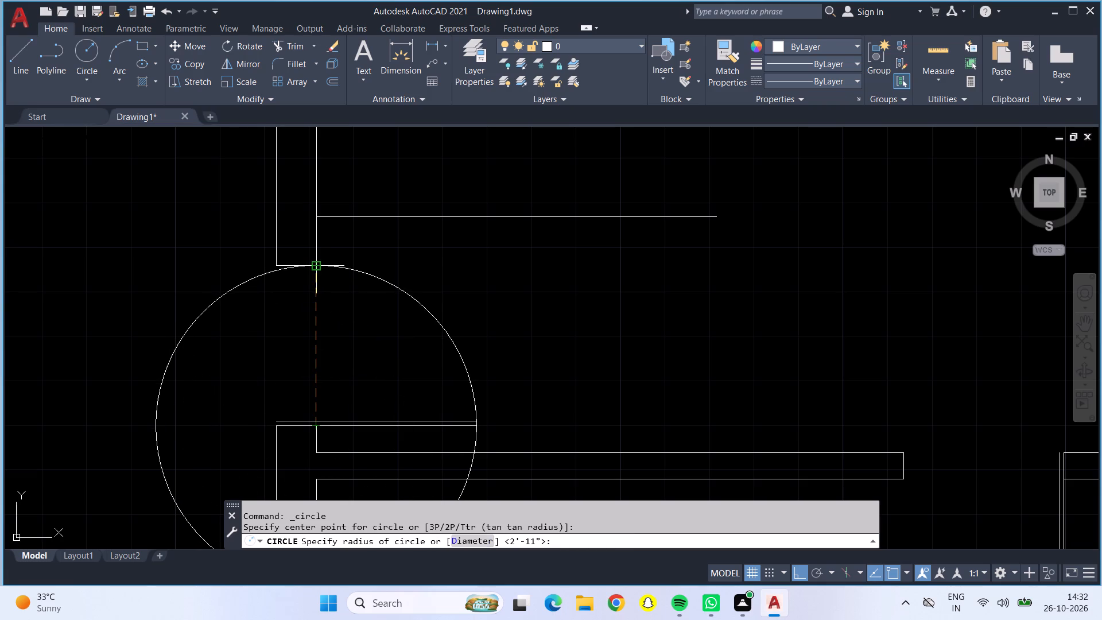
click(313, 262)
Draw a 3'-0" radius door-swing circle for the lower door at the passage's right wall junction, reaching the wall corner below.
click(84, 53)
scroll(104, 98, down, 3)
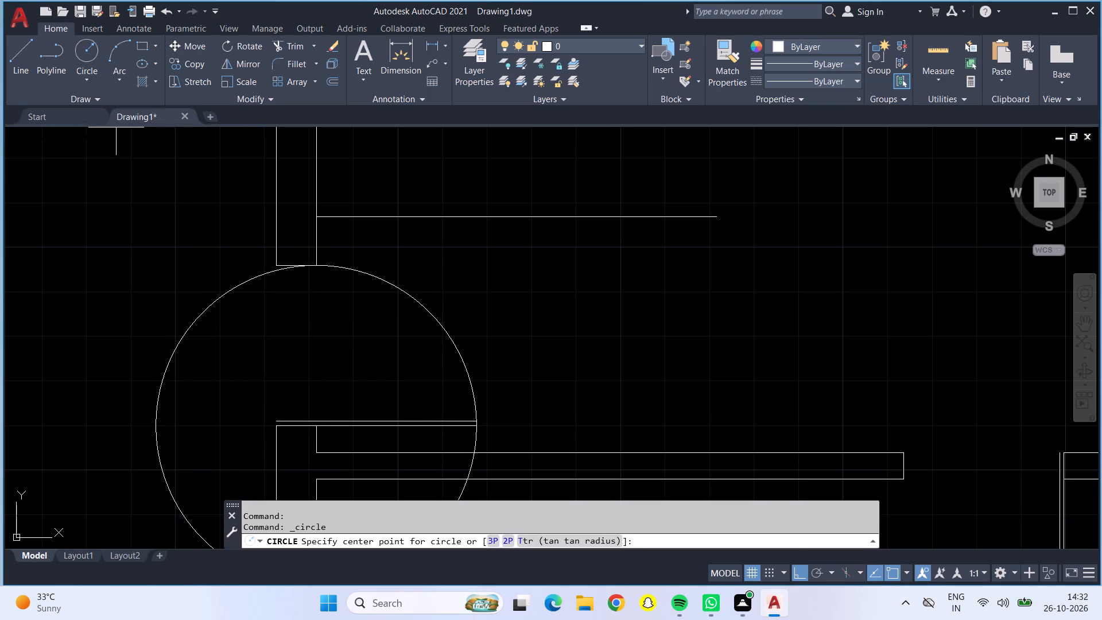
scroll(230, 311, down, 1)
middle_drag(245, 333, 199, 239)
scroll(218, 376, up, 1)
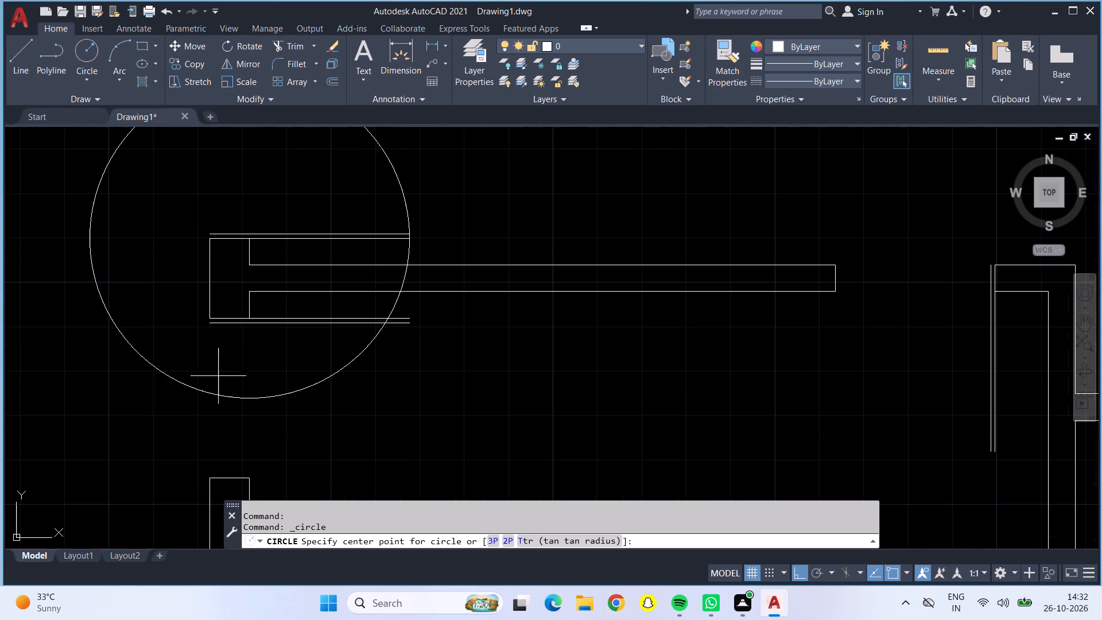
click(251, 316)
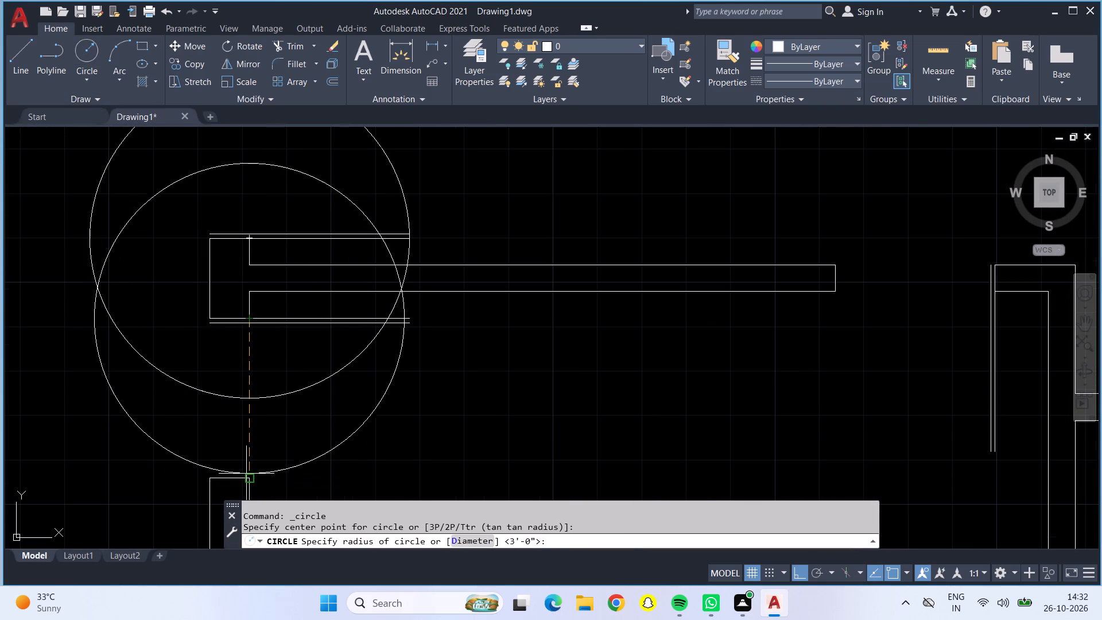
click(249, 476)
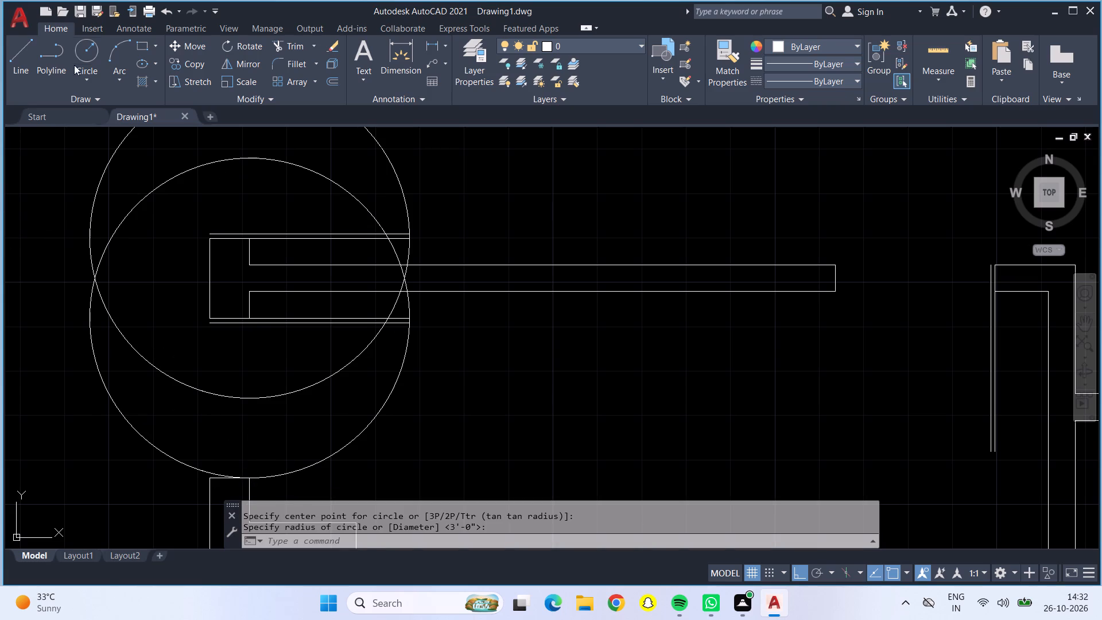
Draw a 3'-0" radius door-swing circle at the lower-right doorway, from the wall corner beside the door to the opposite wall end.
click(90, 52)
scroll(134, 148, down, 2)
middle_drag(416, 223, 416, 222)
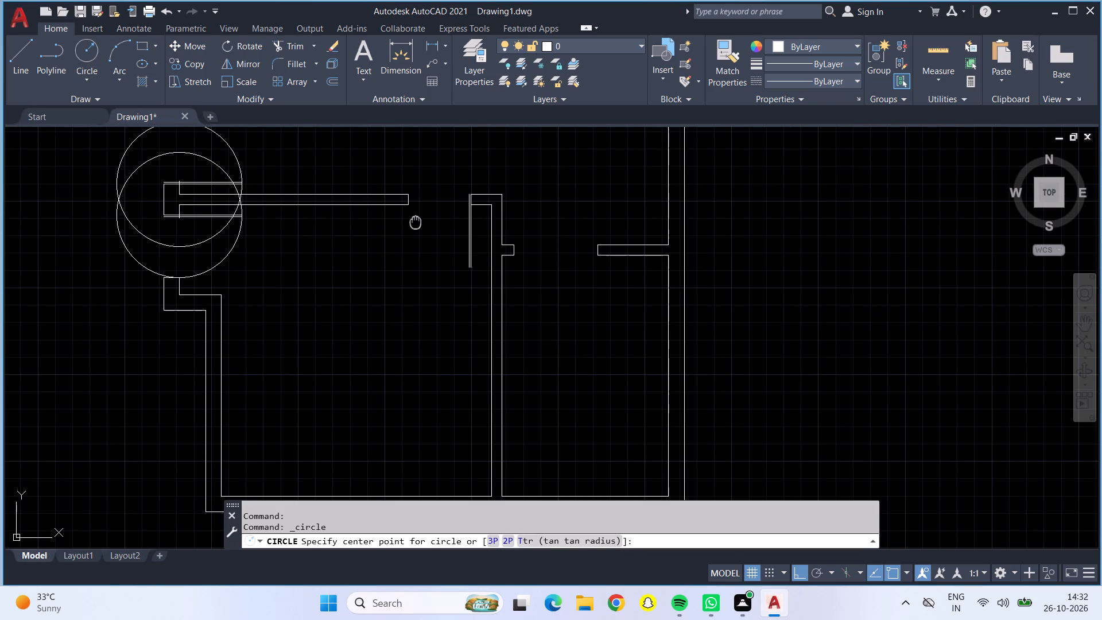
middle_drag(416, 222, 266, 307)
scroll(293, 281, up, 1)
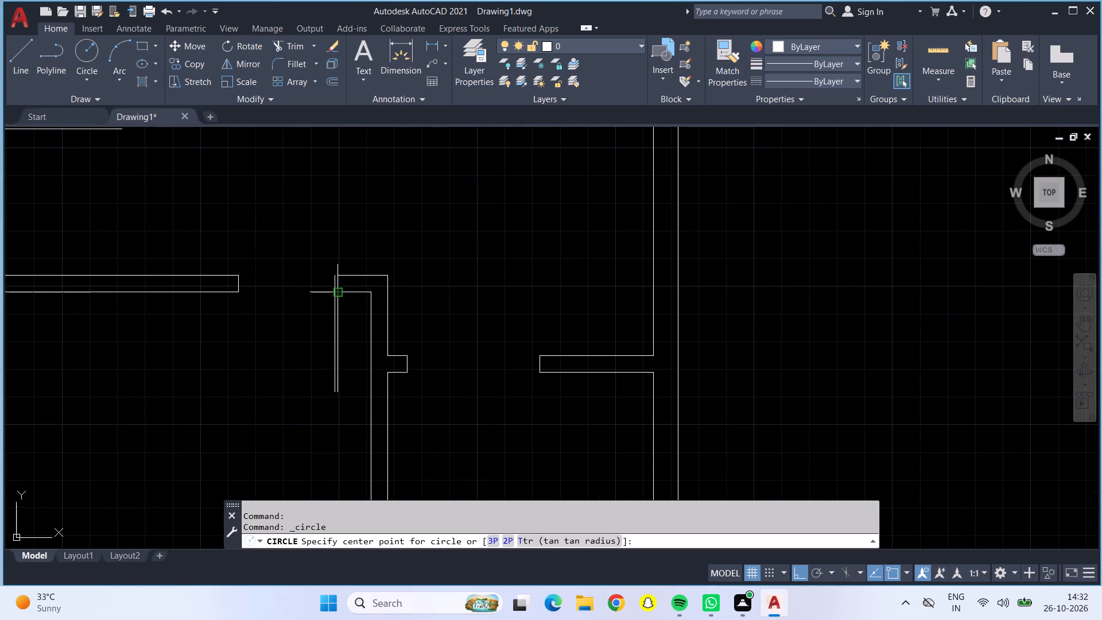
click(342, 295)
click(242, 294)
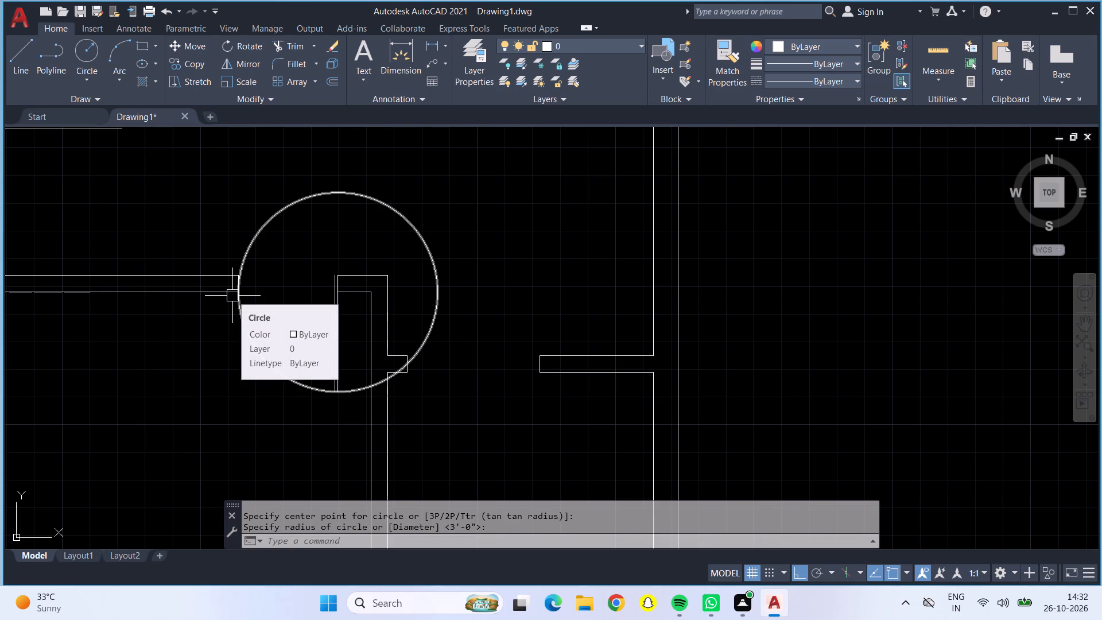
Draw a 3'-0" radius door-swing circle for the left door of the right block's paired doors, reaching the opposite left wall end.
scroll(250, 321, down, 1)
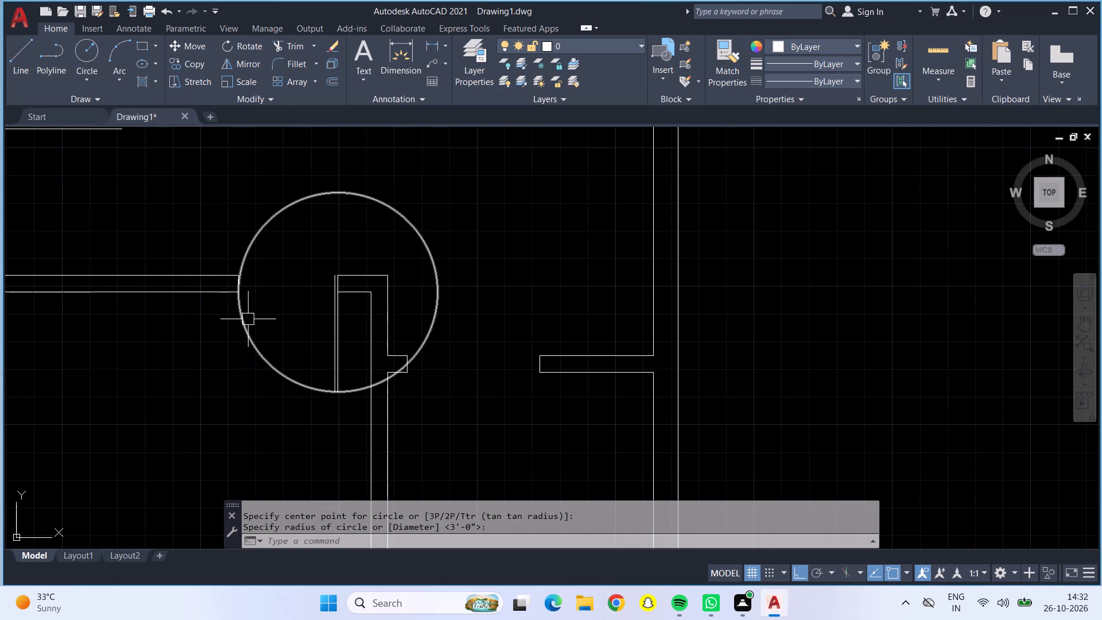
middle_drag(288, 287, 281, 414)
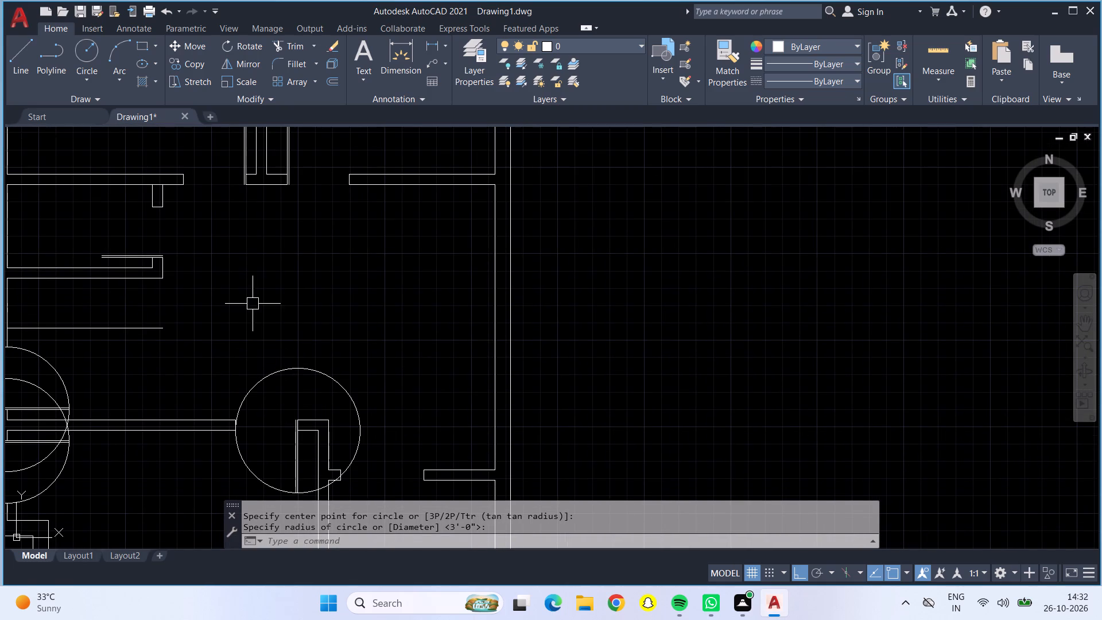
scroll(255, 303, down, 1)
middle_drag(262, 296, 316, 355)
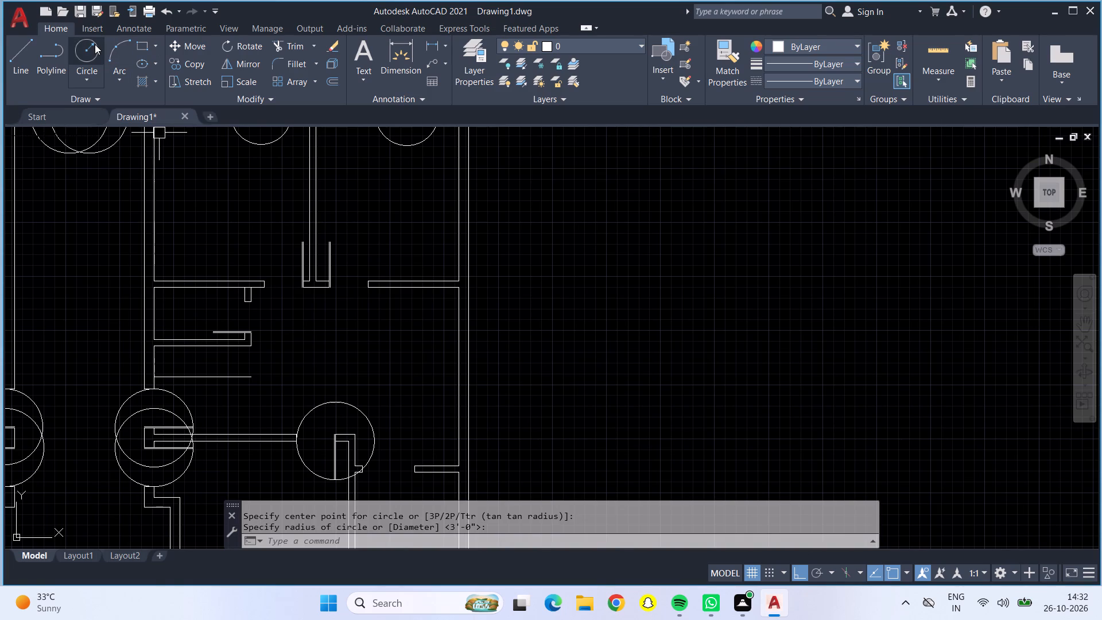
click(95, 44)
scroll(299, 282, up, 3)
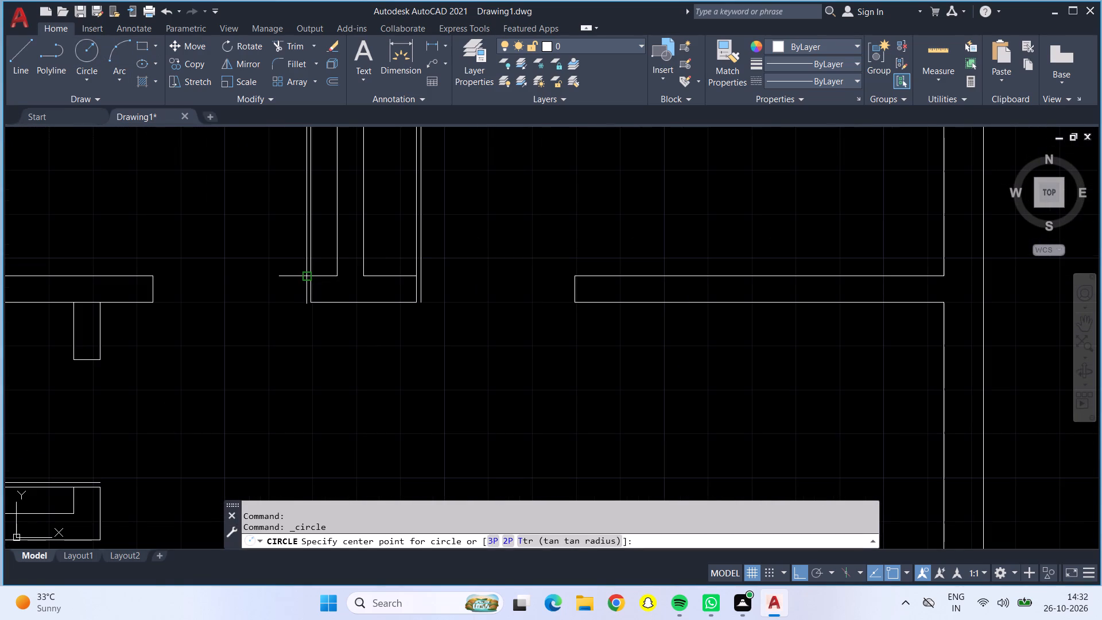
click(313, 279)
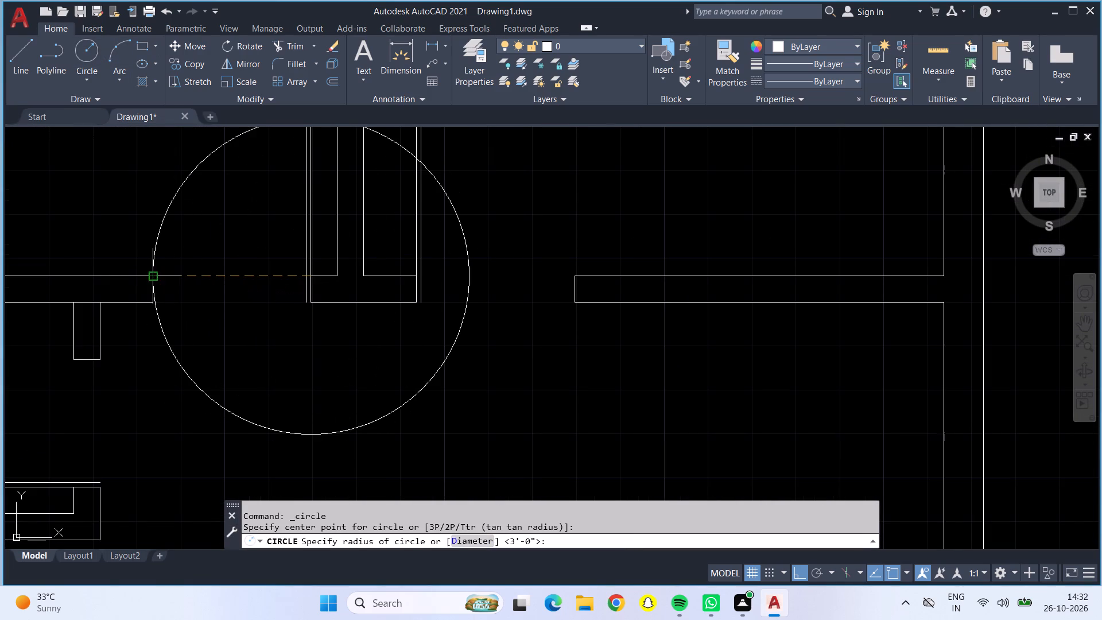
click(157, 276)
Draw a 3'-0" radius door-swing circle for the right door of the right block's paired doors, reaching the opposite right wall end.
scroll(157, 276, down, 1)
click(85, 45)
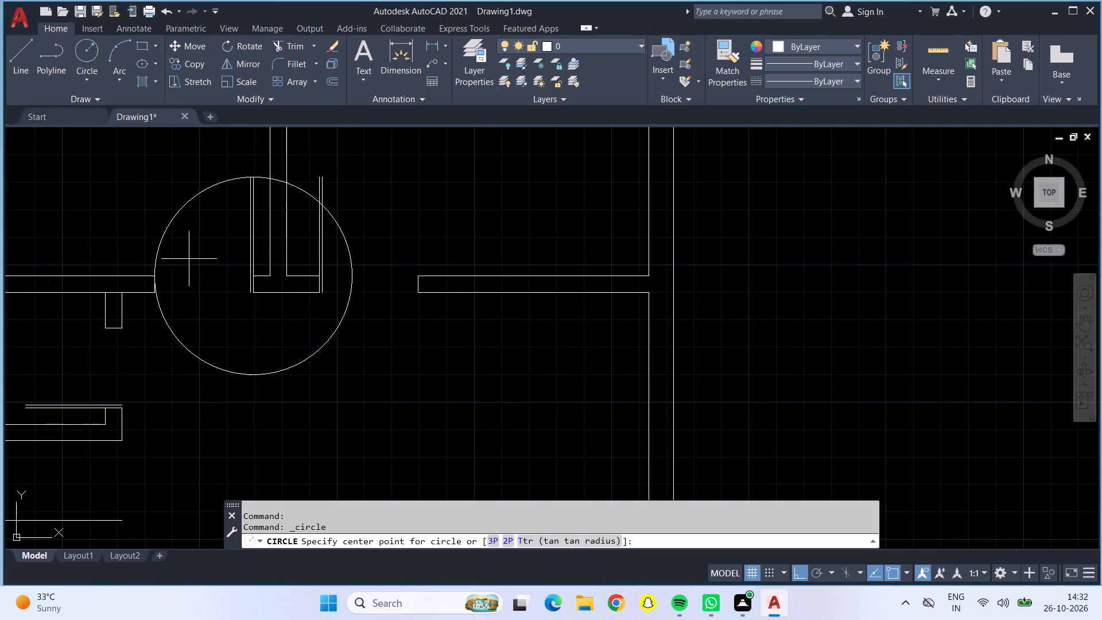
click(319, 277)
click(416, 274)
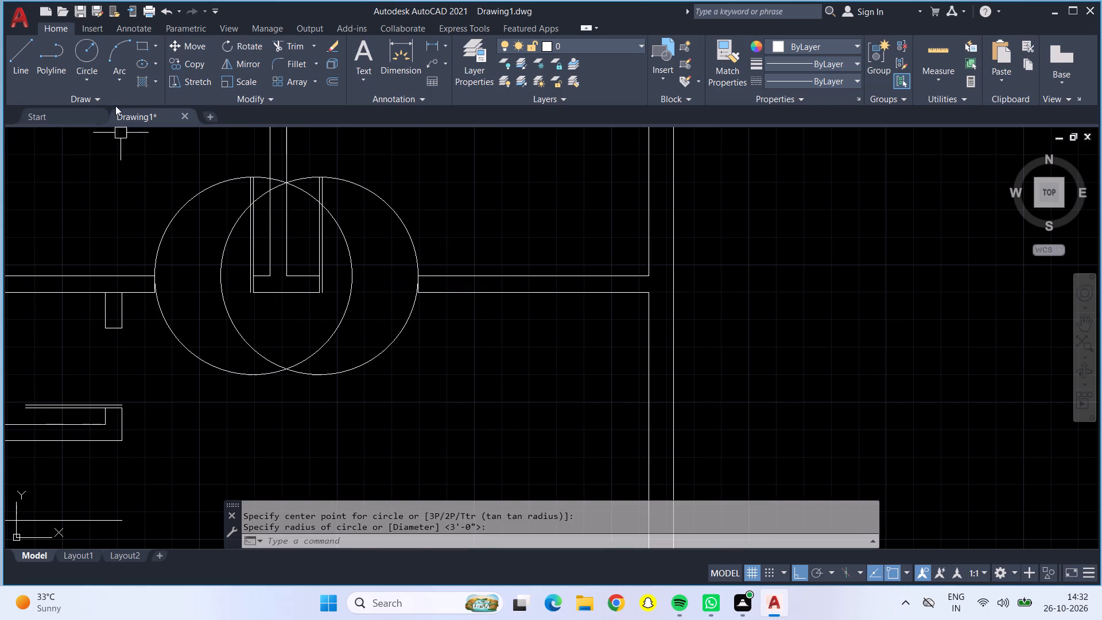
Draw a door-swing circle at the small room right of the passage, from the door's jamb corner to the wall stub above.
click(88, 44)
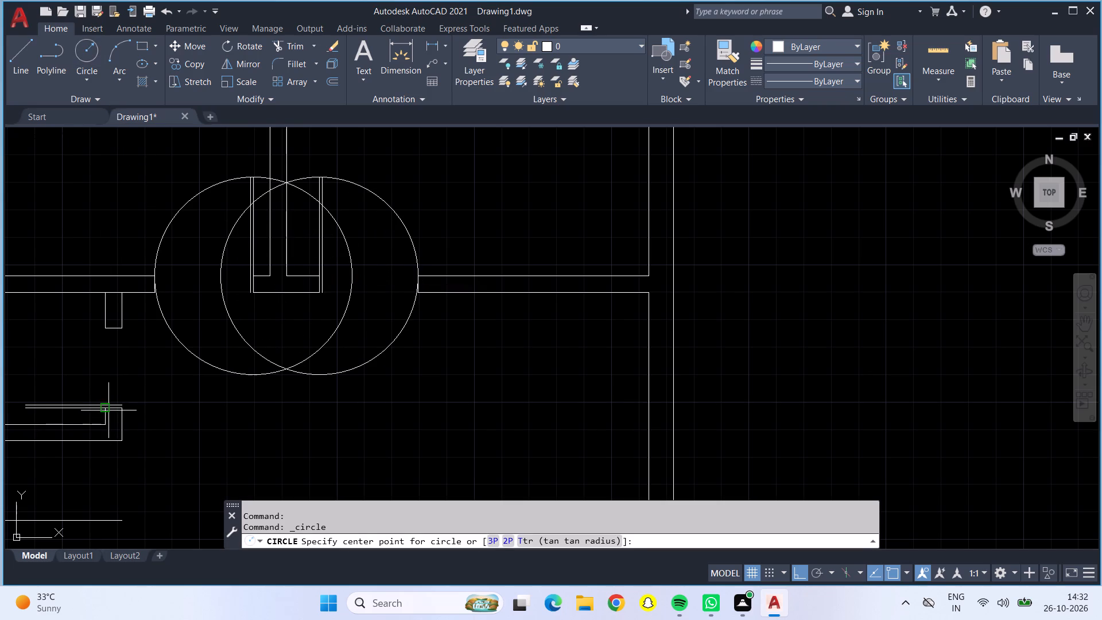
click(107, 410)
click(106, 326)
Trim the parts of the two topmost door-swing circles that project above the plan's top outer wall.
scroll(105, 332, down, 3)
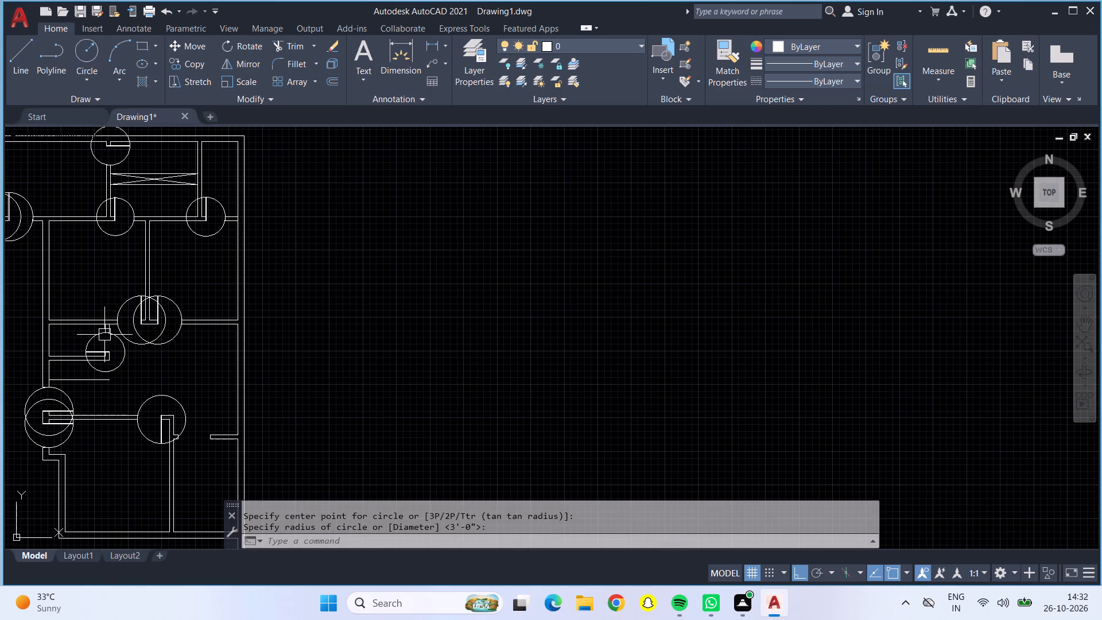
middle_drag(102, 279, 330, 243)
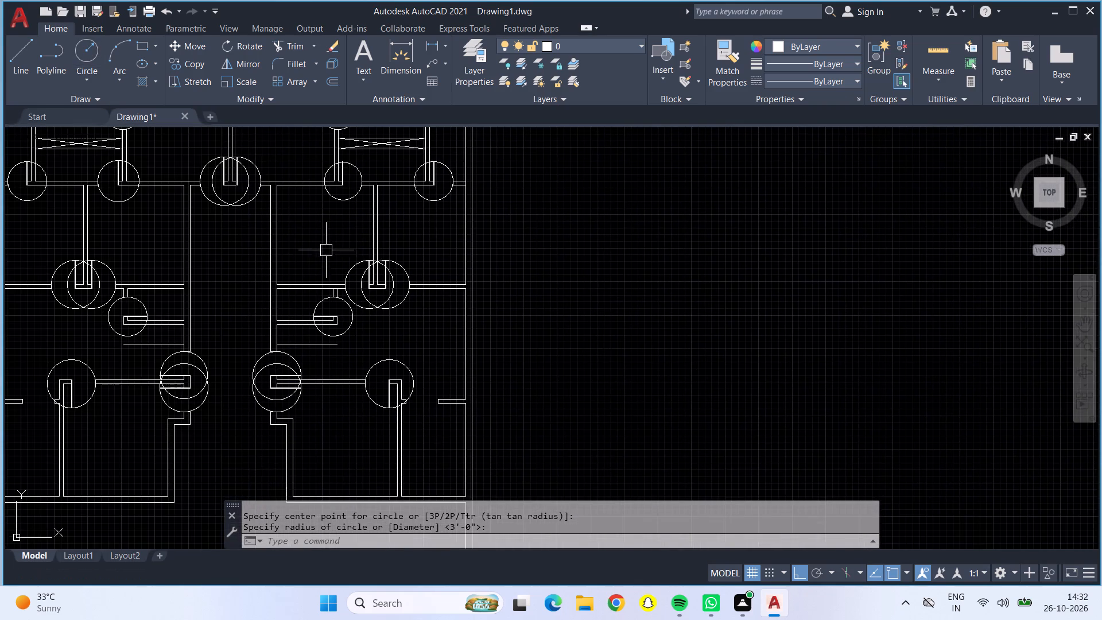
scroll(318, 251, down, 1)
middle_drag(318, 251, 366, 270)
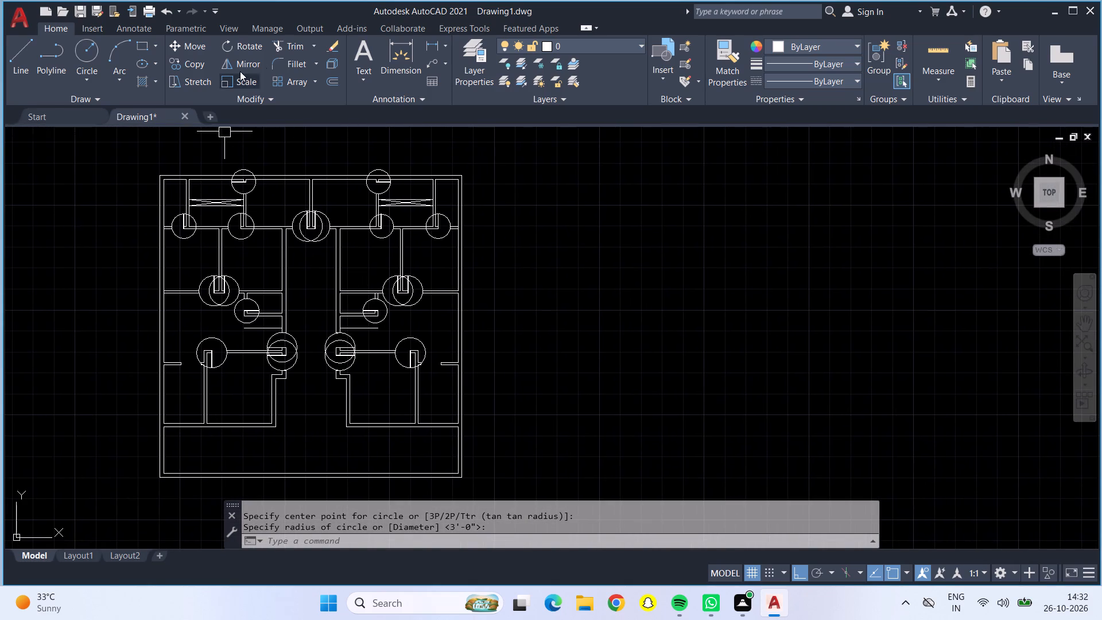
click(277, 48)
click(243, 168)
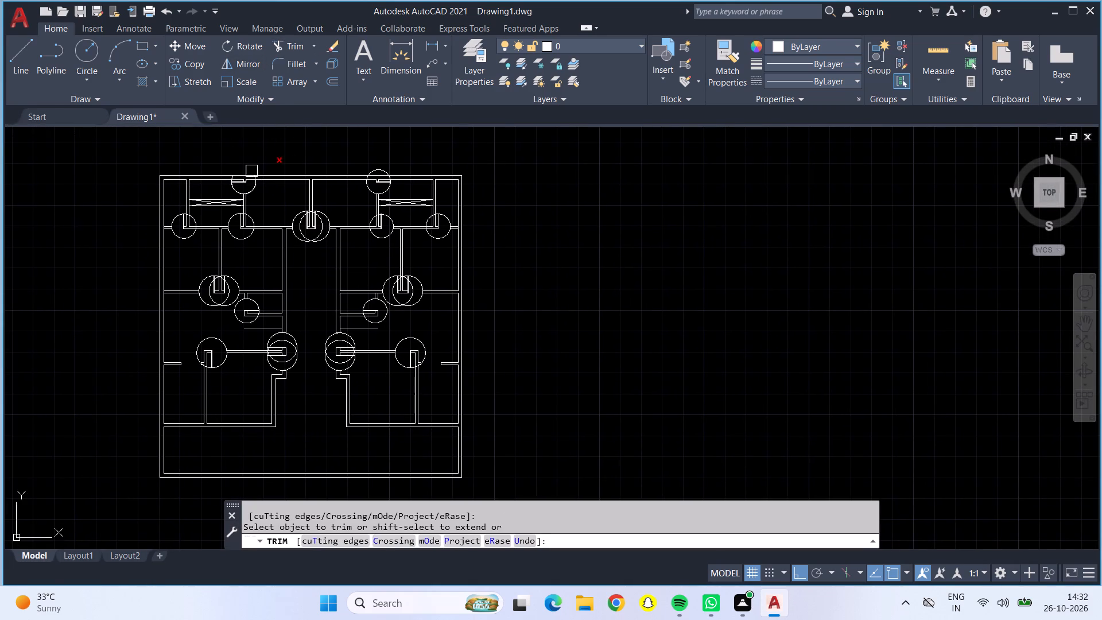
click(378, 166)
Trim the lower halves of the two left door-swing circles on the upper partition wall, plus the leftmost one's surplus arc beyond the adjoining wall.
scroll(175, 223, up, 3)
click(173, 263)
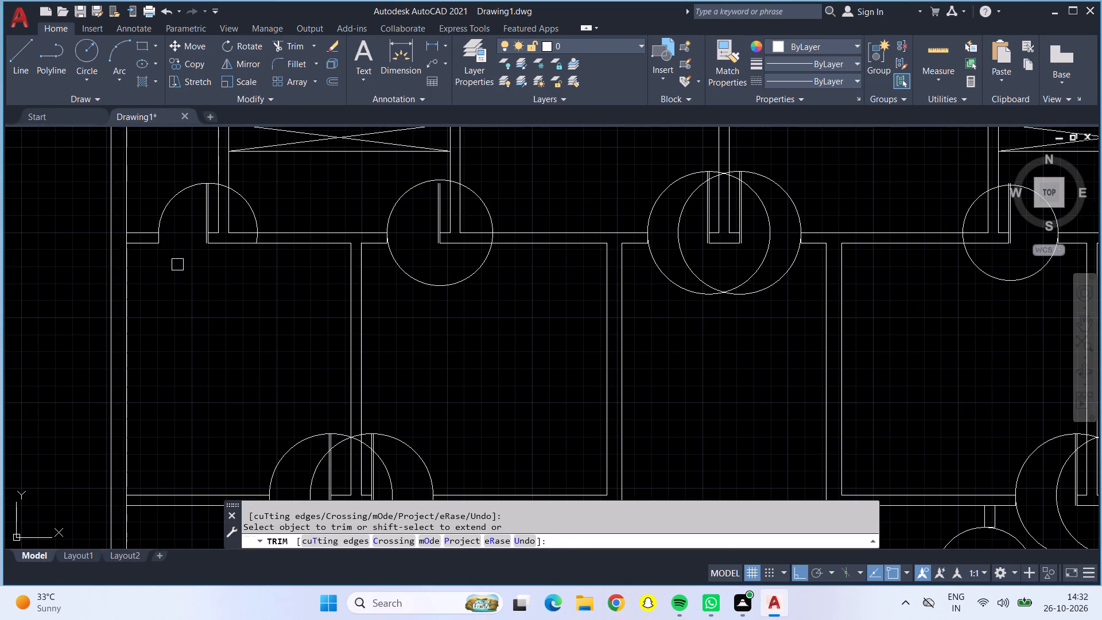
click(250, 217)
click(417, 280)
scroll(417, 284, down, 1)
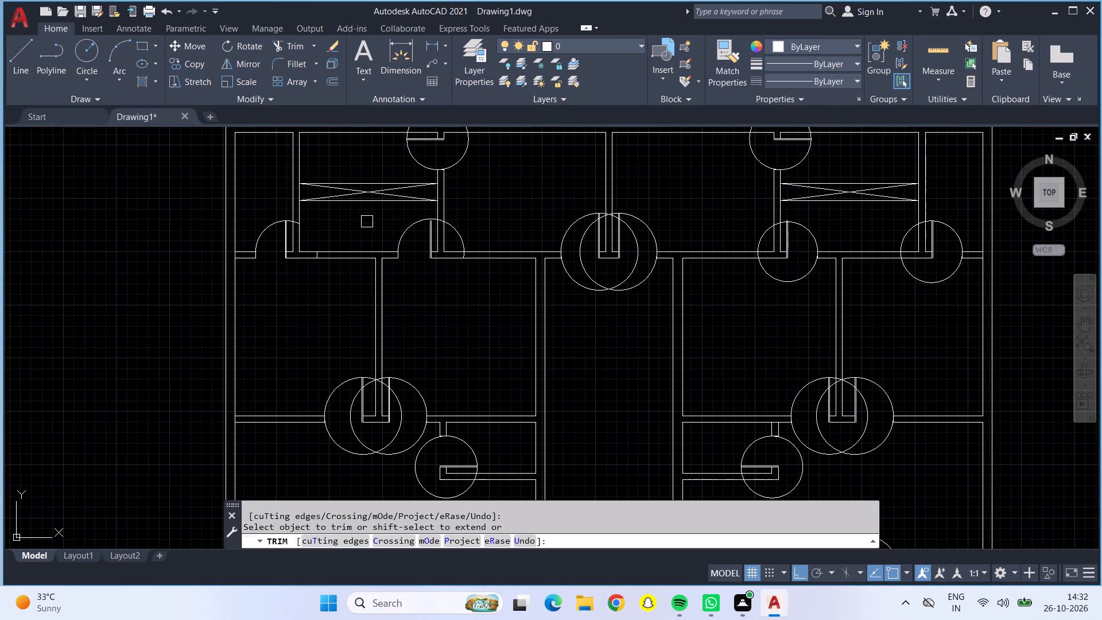
Trim the lower halves of the central paired door-swing circles and the right block's two circles along the upper partition wall.
middle_drag(456, 321, 391, 319)
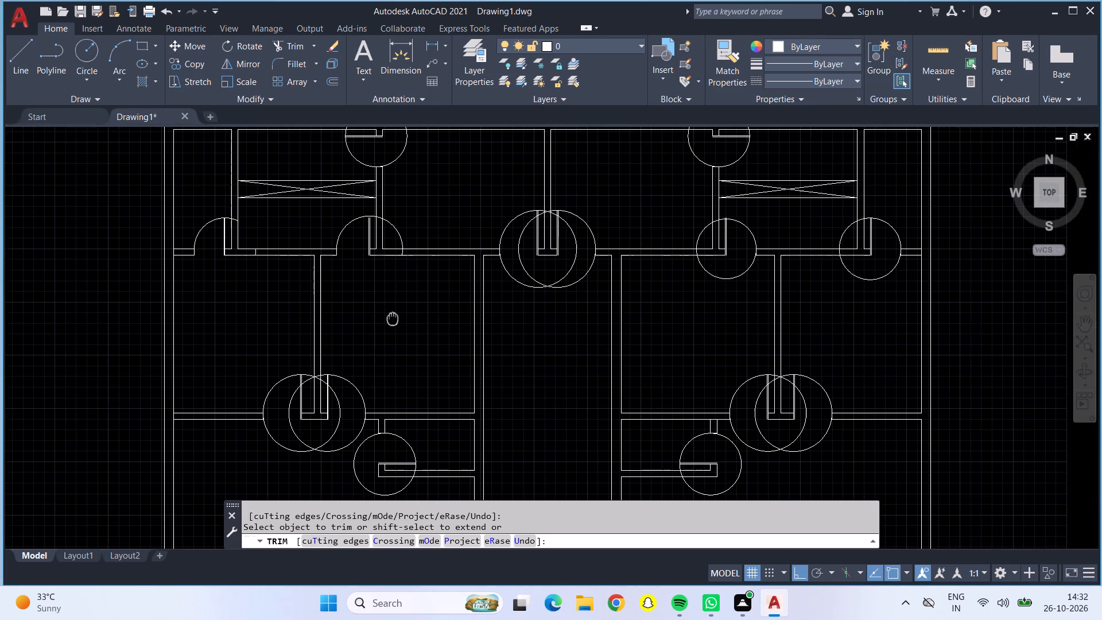
middle_drag(391, 319, 389, 317)
click(519, 290)
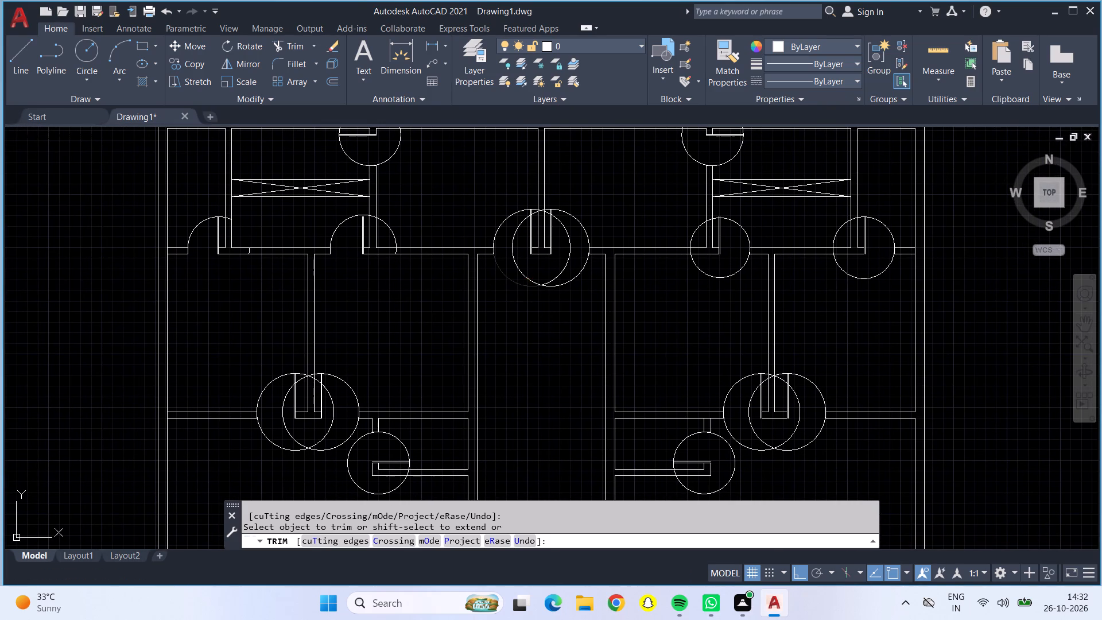
click(536, 286)
double_click(542, 287)
click(542, 287)
click(709, 269)
click(864, 282)
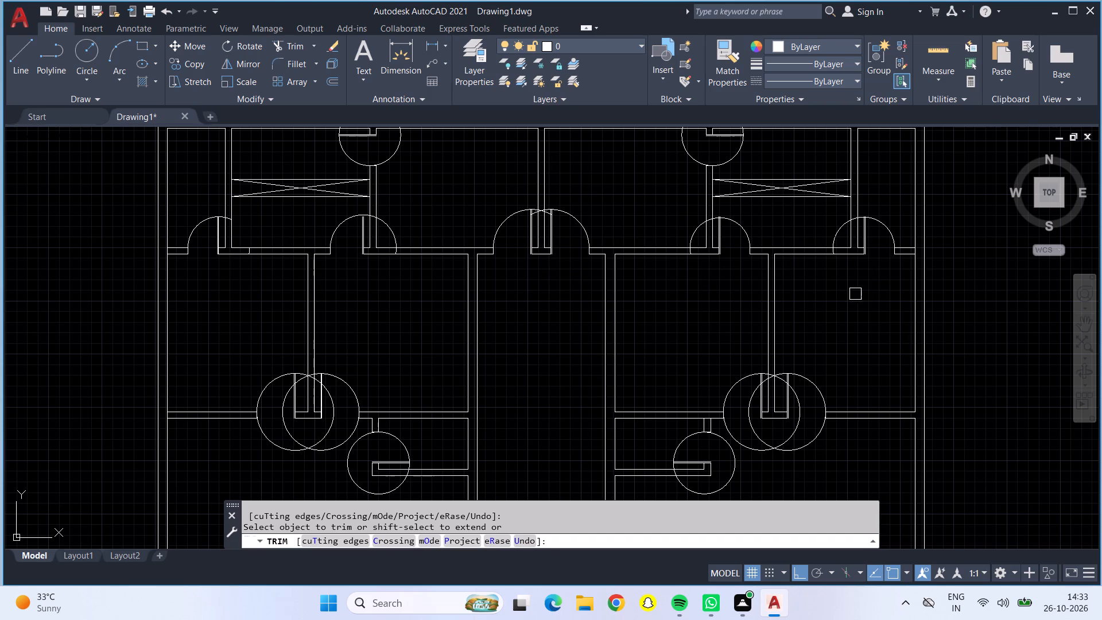
Trim the lower portions of the overlapping door-swing circles at the right block's paired doors.
click(790, 439)
click(778, 443)
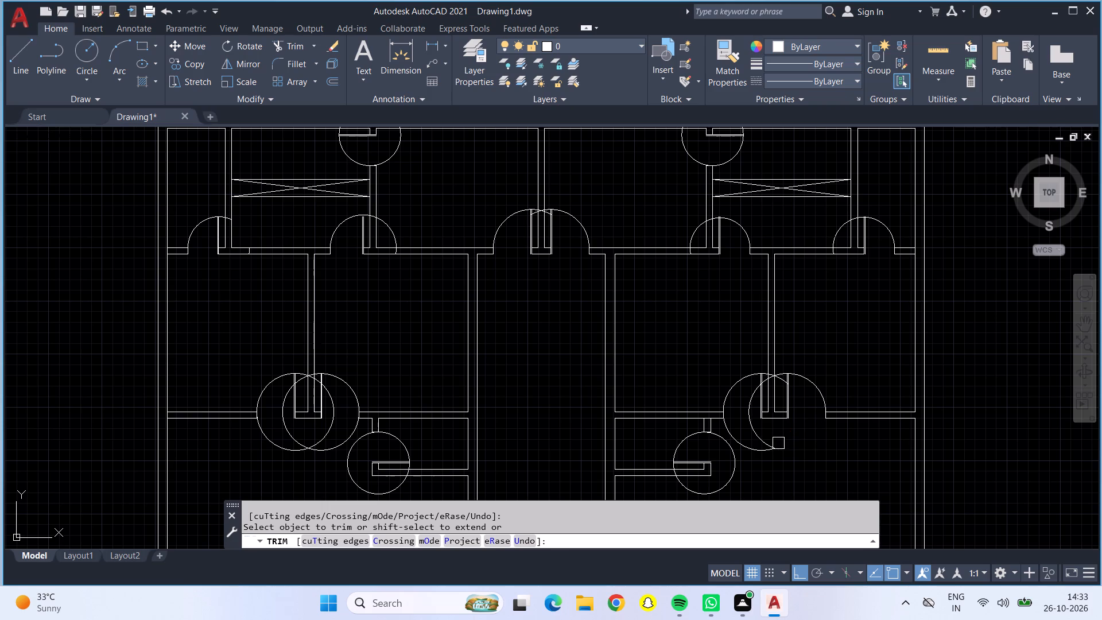
double_click(769, 453)
Trim the surplus arcs on the central-room side of the wall from both topmost door-swing circles and the two swings below them.
click(698, 232)
middle_drag(673, 176, 670, 241)
click(677, 211)
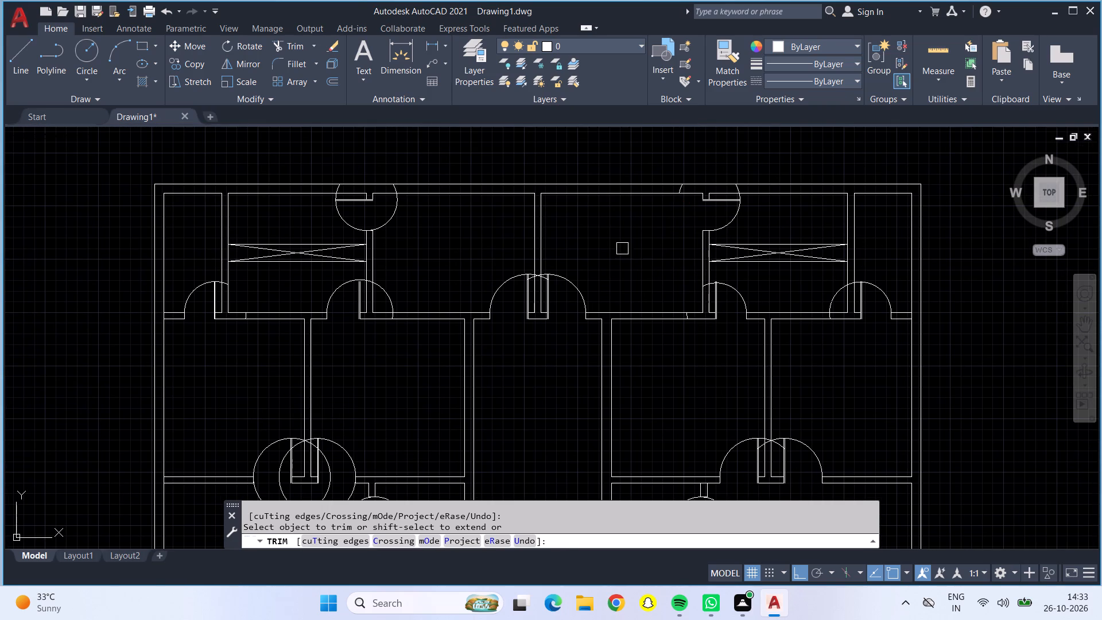
click(385, 219)
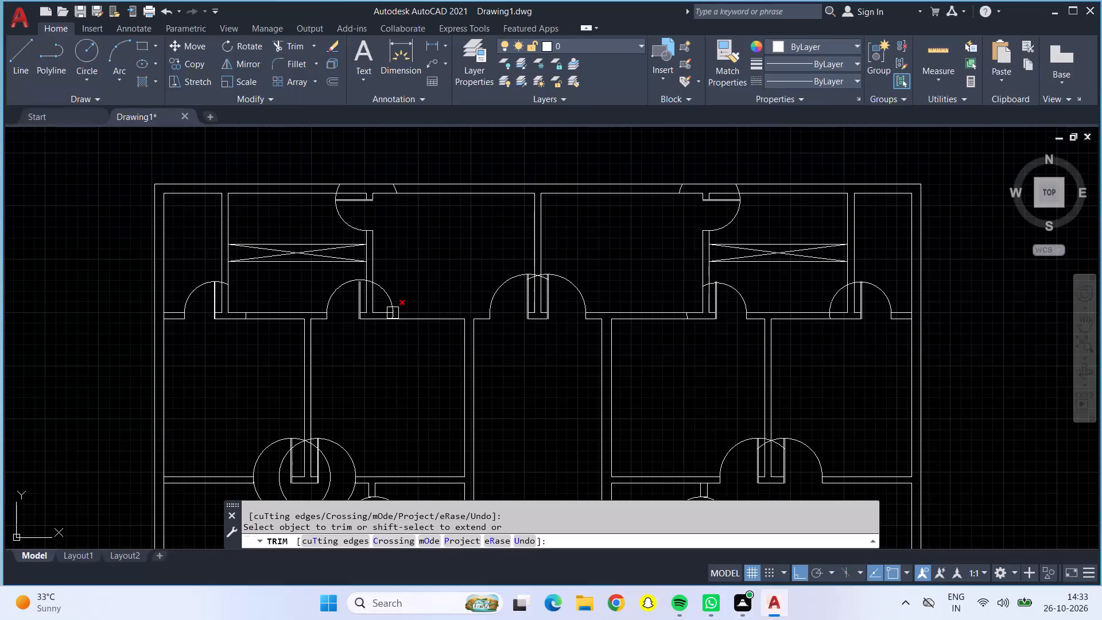
click(388, 299)
Trim the lower portions of the overlapping door-swing circles at the left block's paired doors.
middle_drag(257, 364, 269, 245)
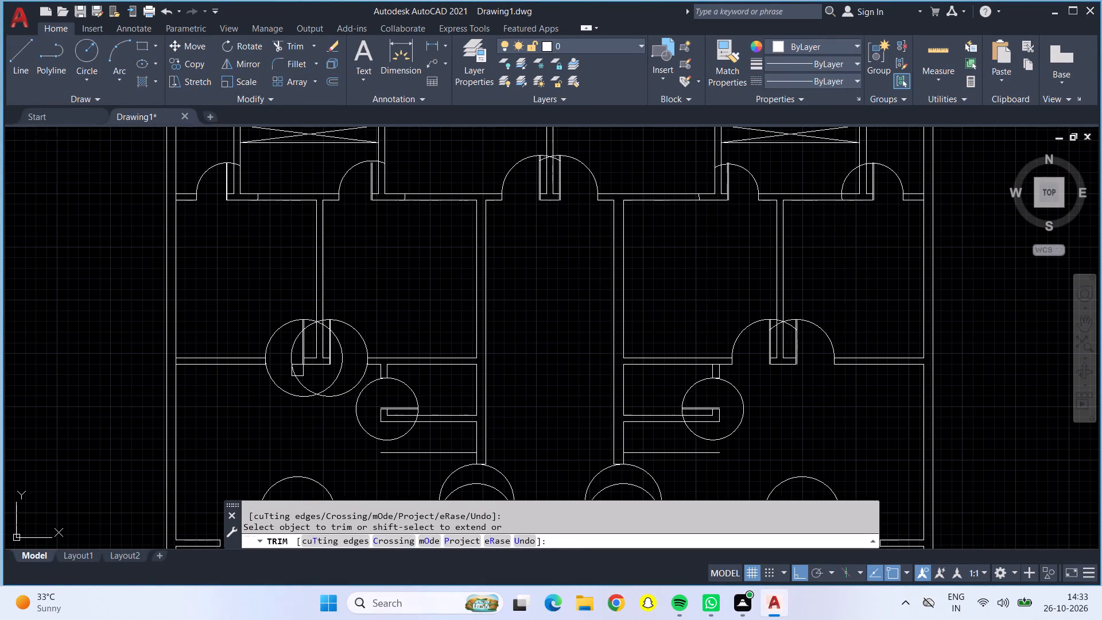
click(302, 397)
triple_click(311, 395)
triple_click(318, 396)
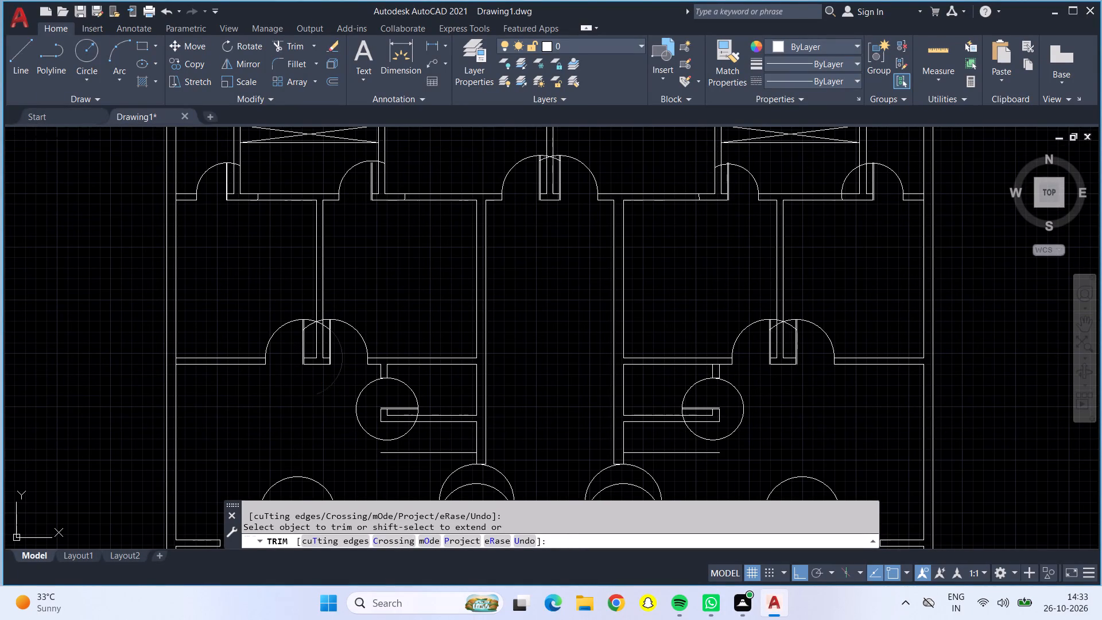
click(320, 397)
Trim the surplus arcs of the door-swing circles at the small room left of the passage and the lower-left room.
click(357, 425)
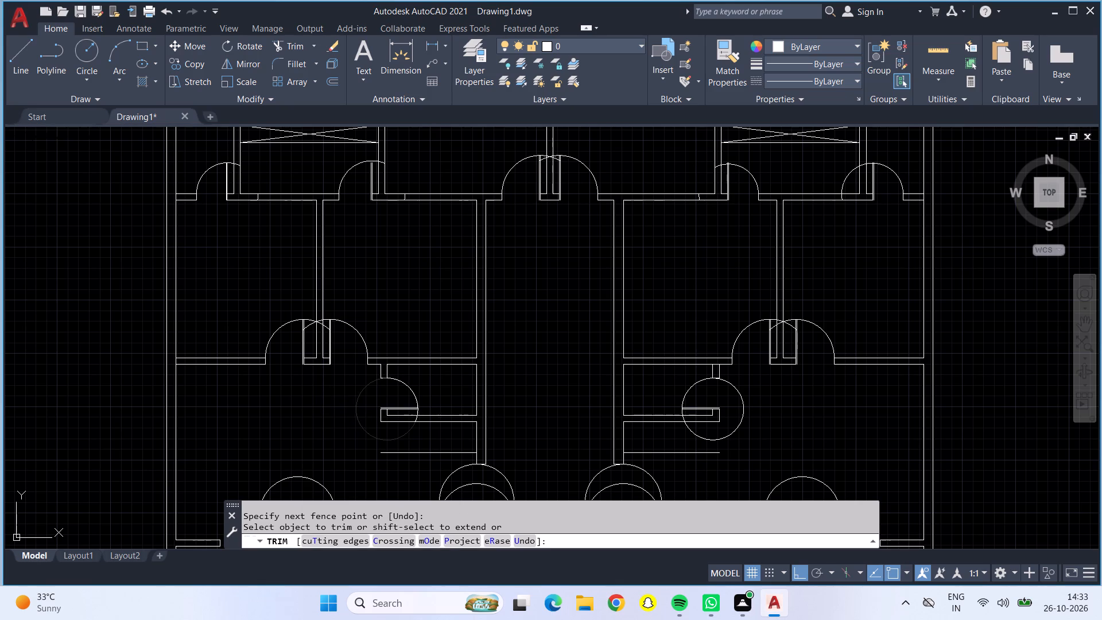
middle_drag(359, 424, 312, 303)
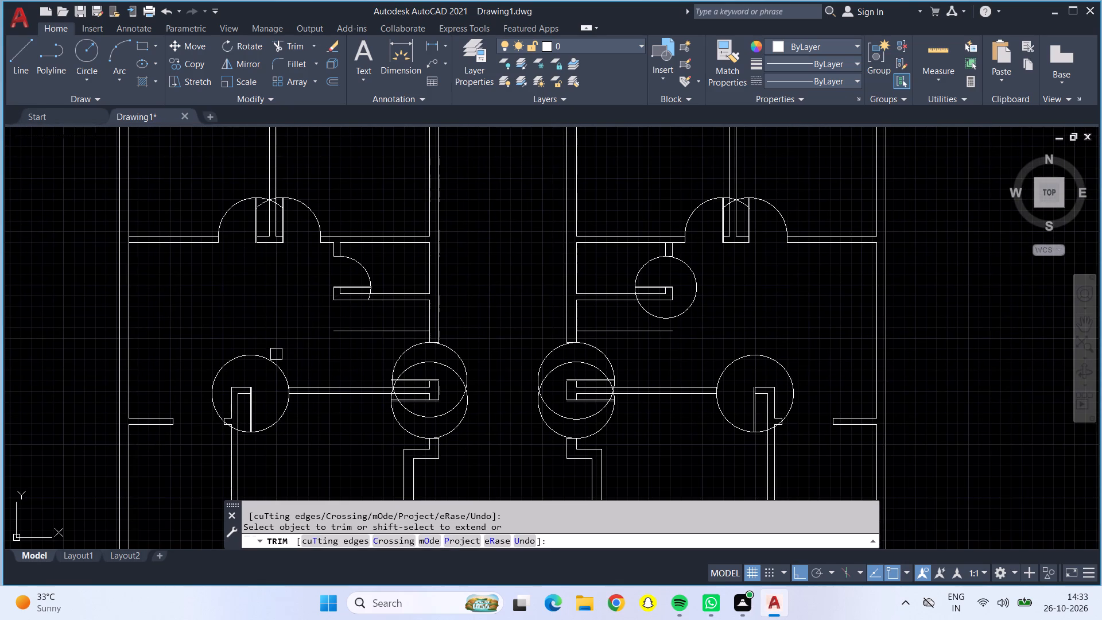
click(266, 357)
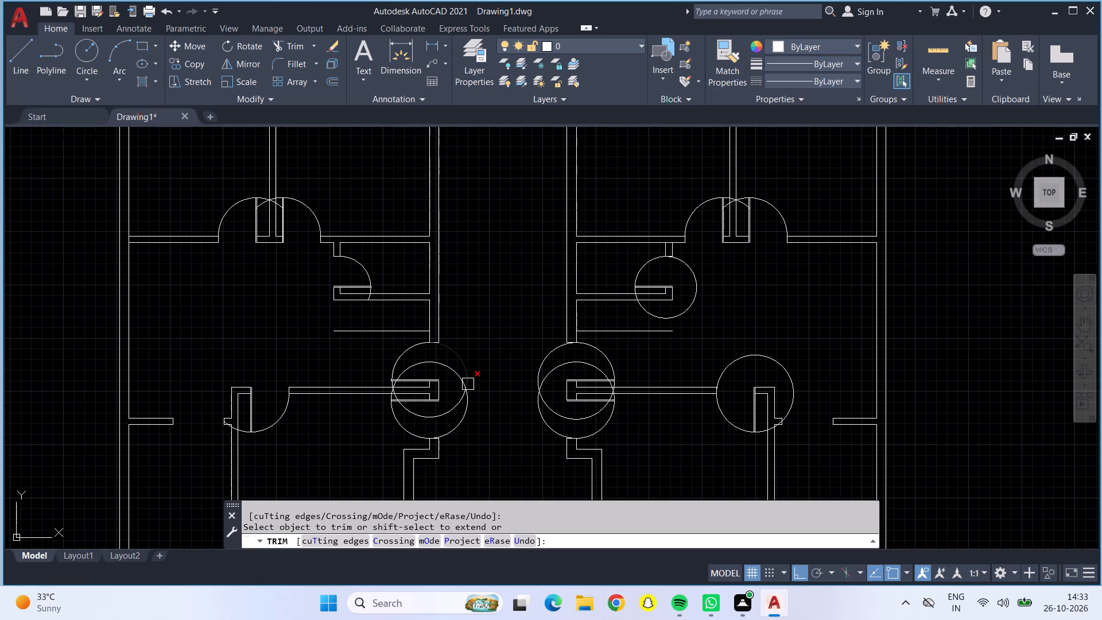
Trim the passage-side portions of the overlapping door-swing circles at the paired doors on both sides of the passage.
double_click(468, 384)
drag(468, 384, 468, 390)
double_click(468, 390)
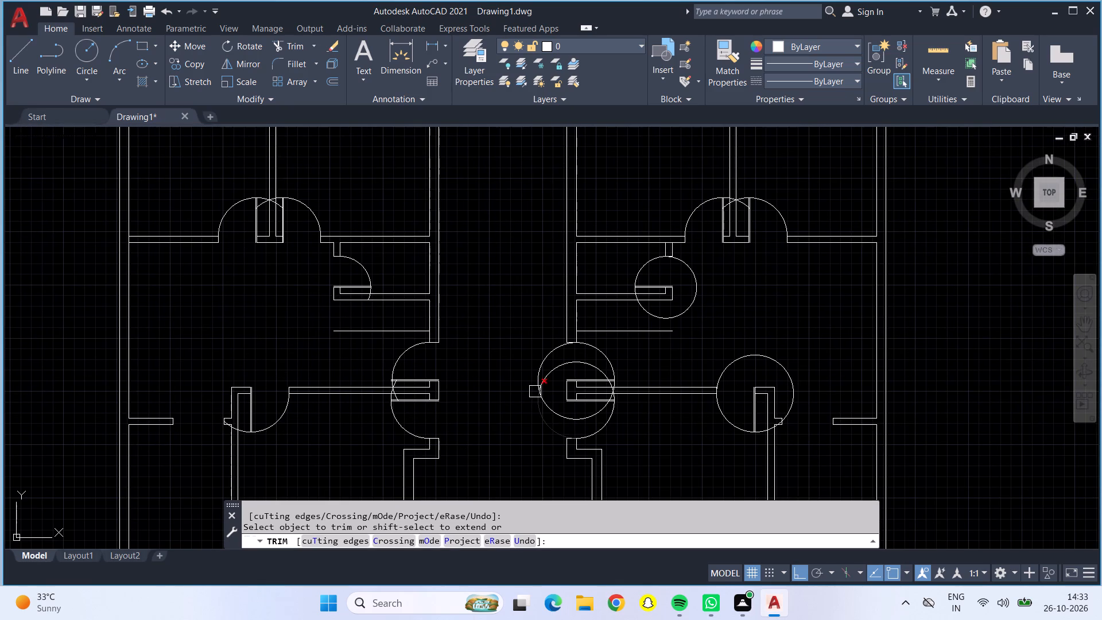
triple_click(536, 392)
double_click(538, 392)
Trim the surplus arcs of the door-swing circles at the lower-right room and the small room right of the passage.
click(748, 361)
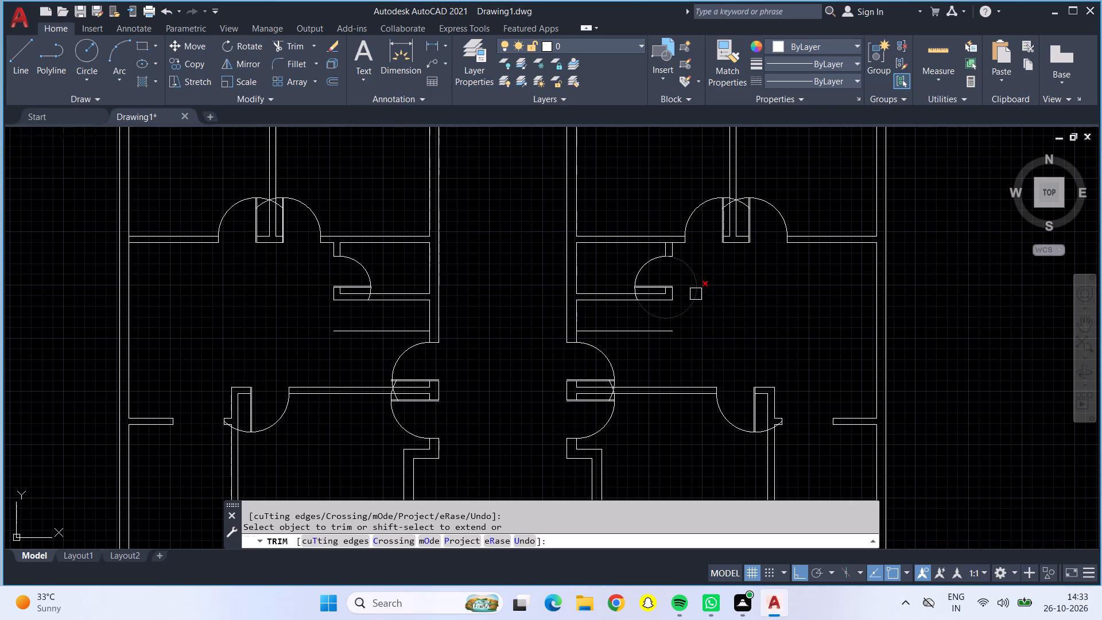
click(695, 294)
Trim the leftover arc pieces beyond the door leaf and inside the walls at the leftmost door of the upper partition wall.
scroll(697, 299, down, 1)
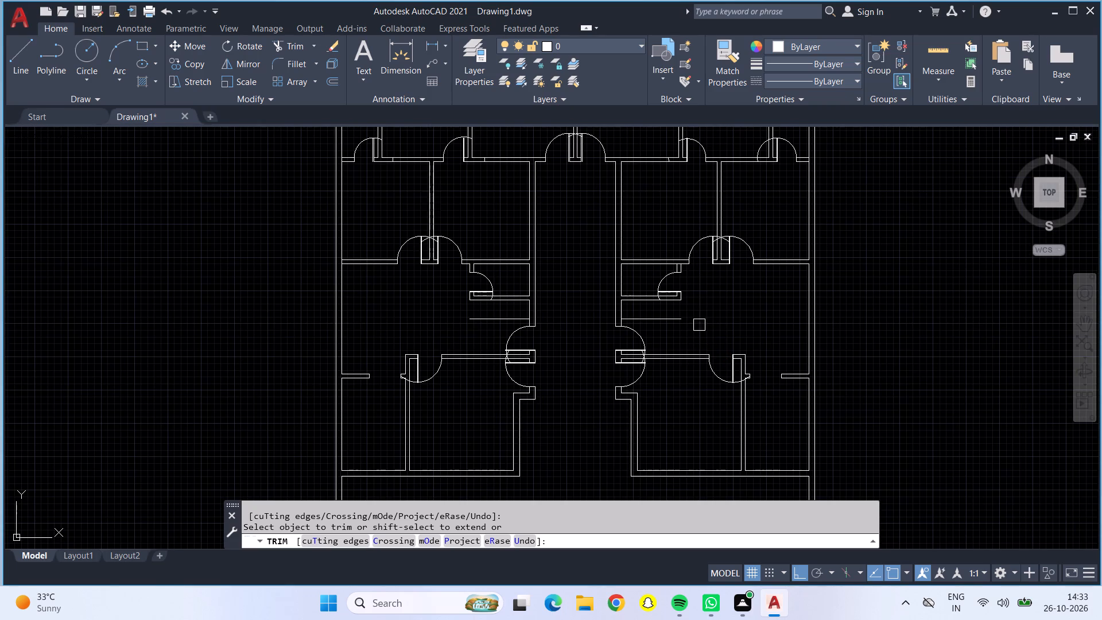
middle_drag(572, 219, 579, 349)
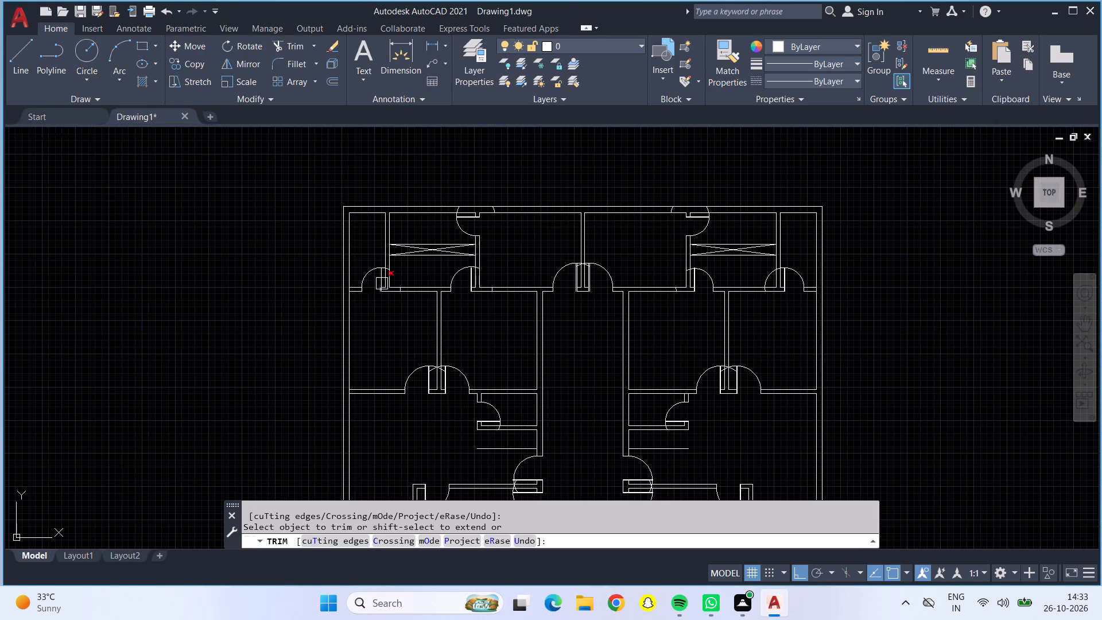
scroll(376, 278, up, 5)
click(443, 177)
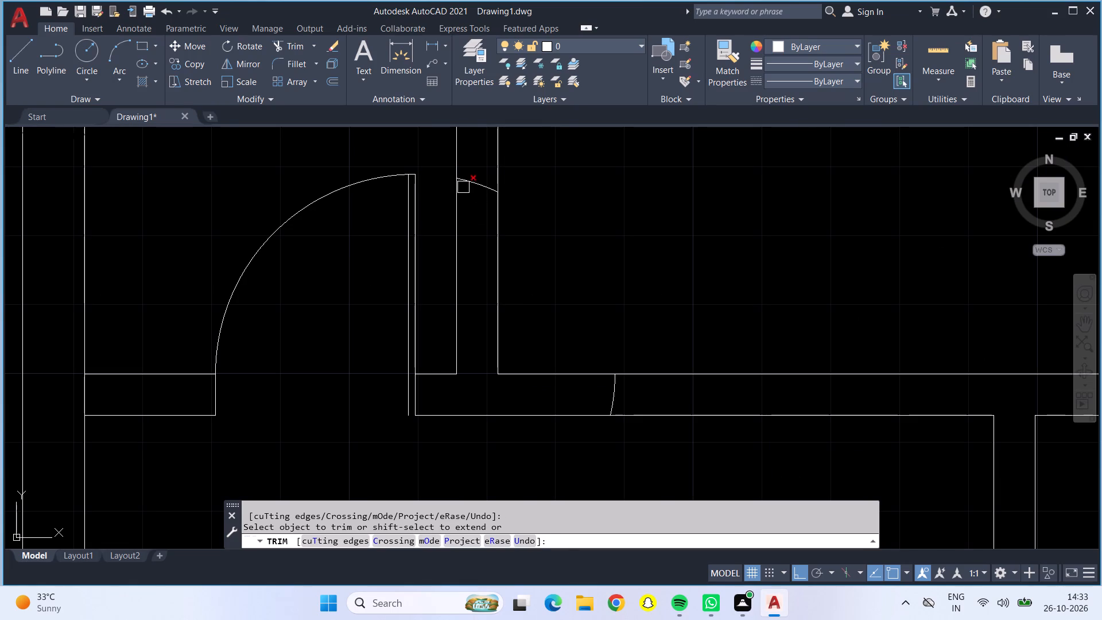
click(468, 188)
click(615, 397)
Trim the left topmost door's leftover arc pieces inside the top outer wall and above its door leaf.
scroll(616, 397, down, 2)
middle_drag(598, 339, 383, 460)
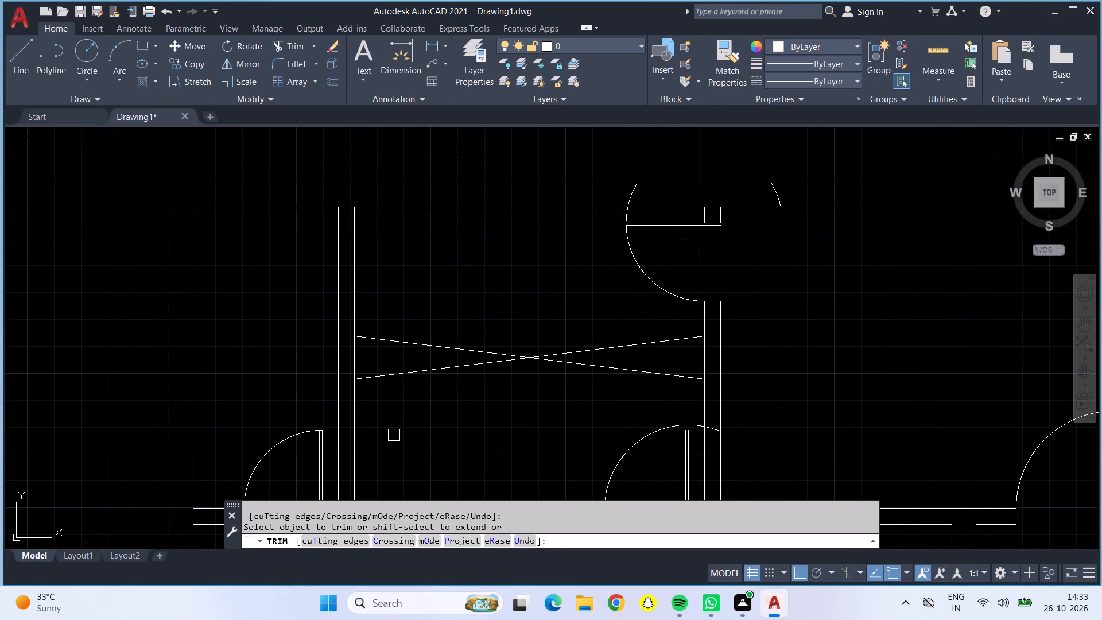
scroll(653, 191, up, 3)
drag(618, 198, 529, 205)
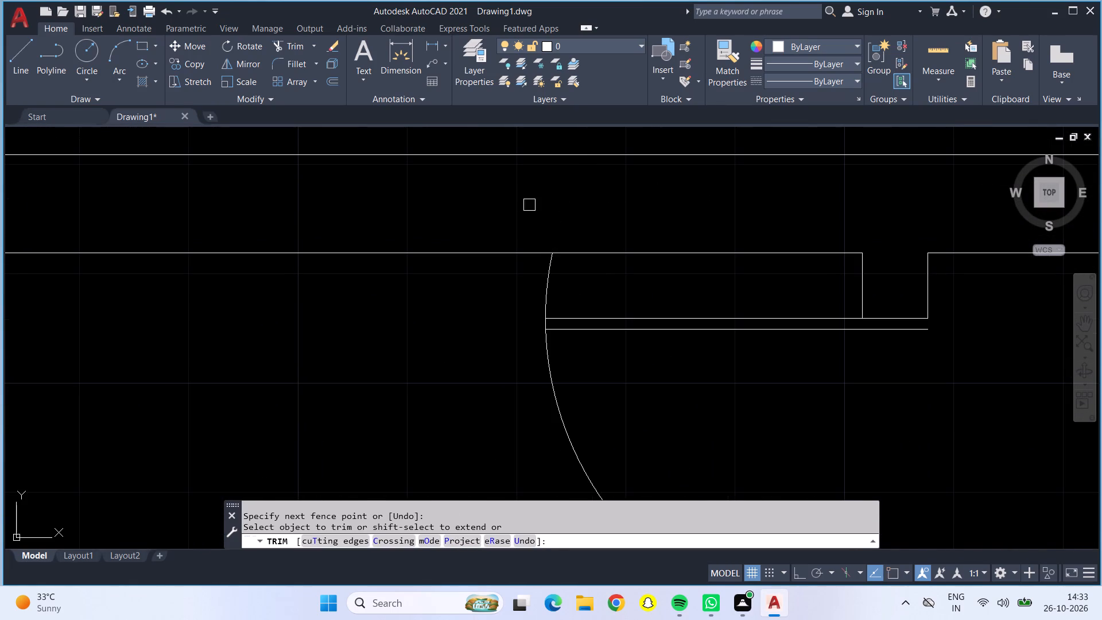
drag(523, 289, 549, 294)
scroll(551, 295, down, 3)
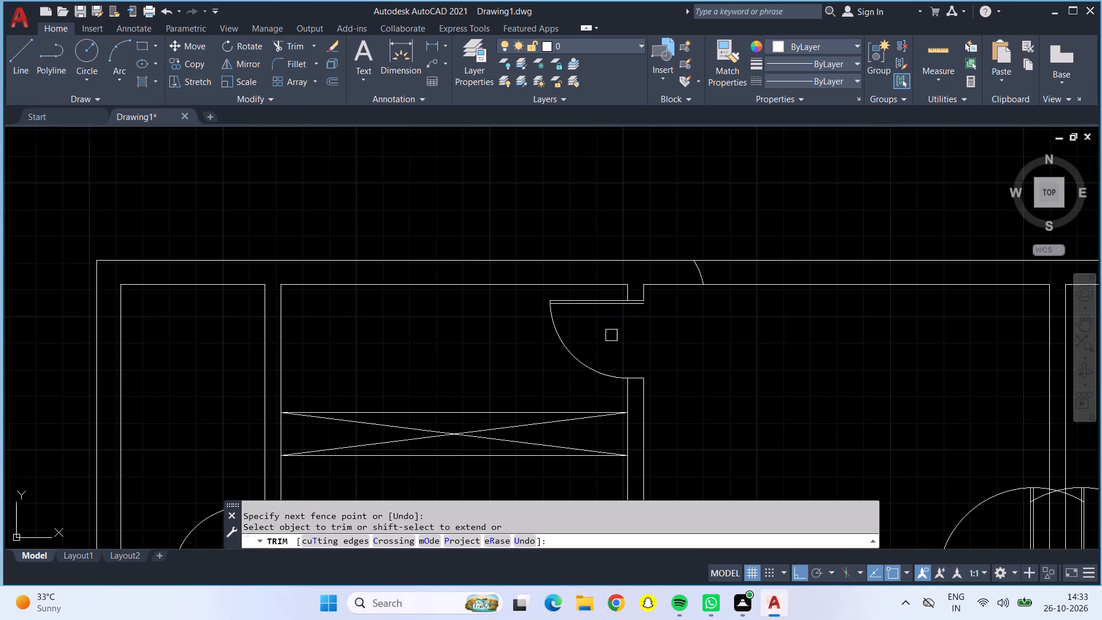
middle_drag(619, 336, 459, 339)
scroll(530, 271, up, 3)
drag(532, 273, 568, 280)
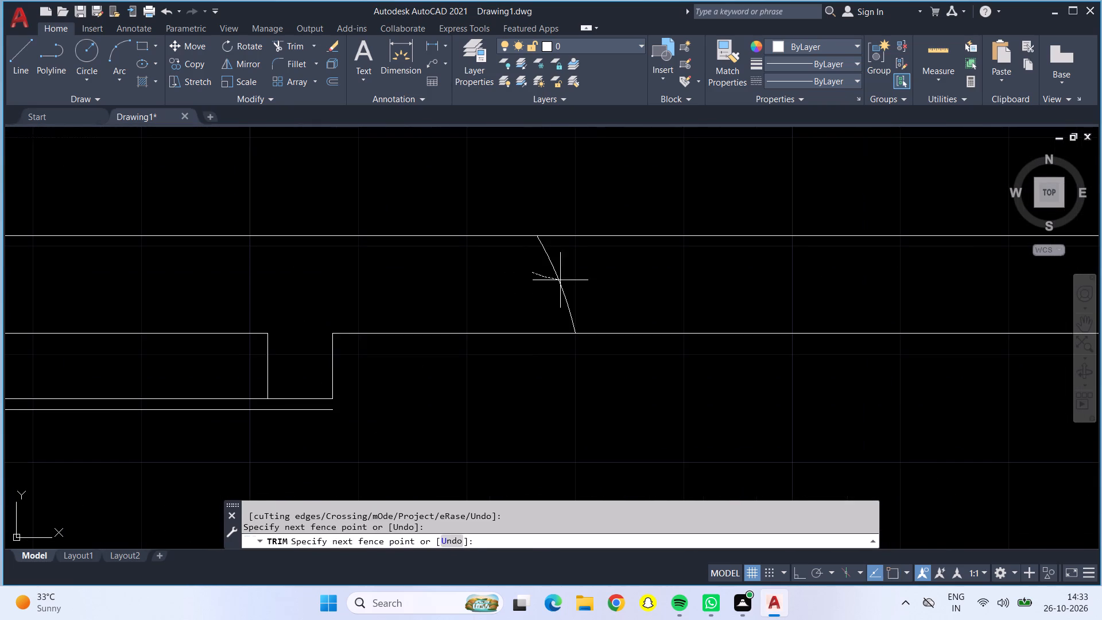
drag(568, 280, 579, 283)
scroll(580, 283, down, 3)
Trim the piece of the second upper-left door's swing arc that lies inside the adjoining vertical partition.
middle_drag(610, 340, 452, 218)
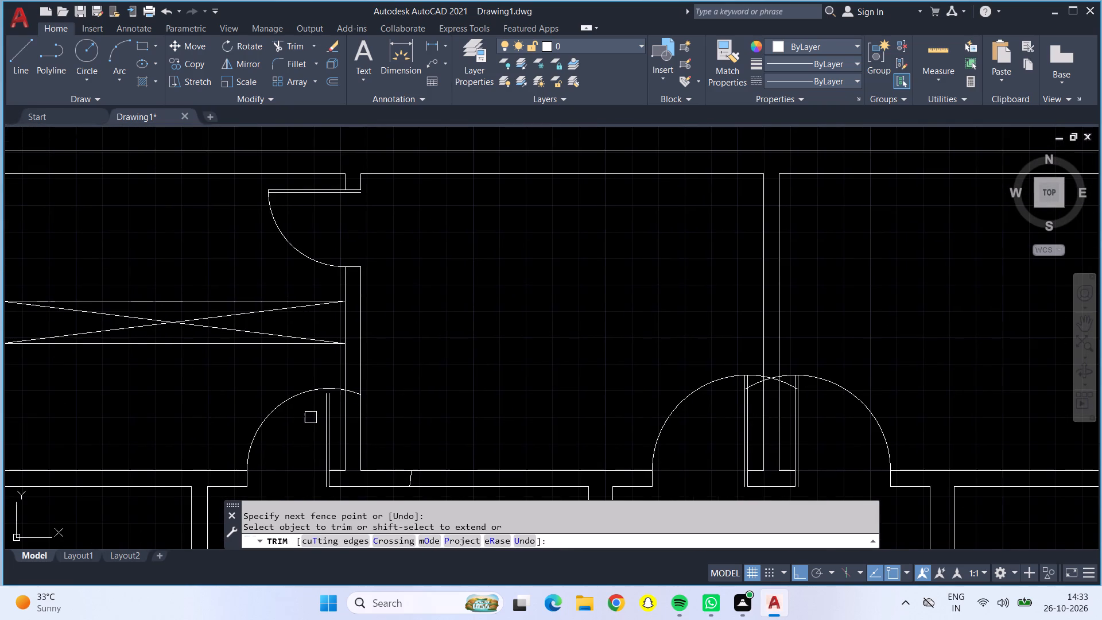
scroll(312, 417, up, 2)
click(404, 354)
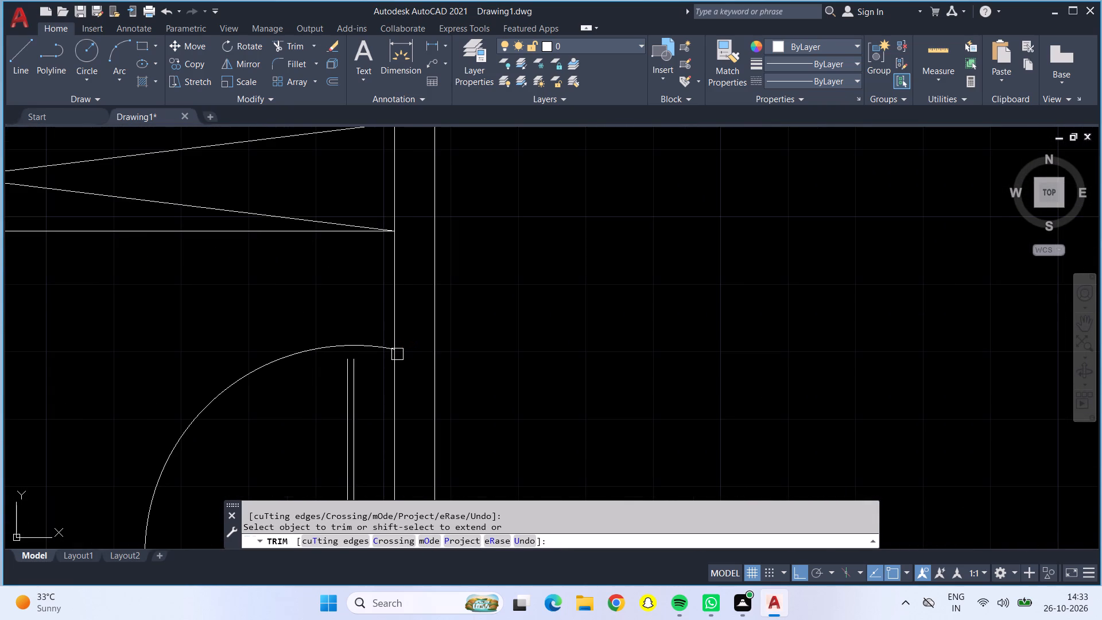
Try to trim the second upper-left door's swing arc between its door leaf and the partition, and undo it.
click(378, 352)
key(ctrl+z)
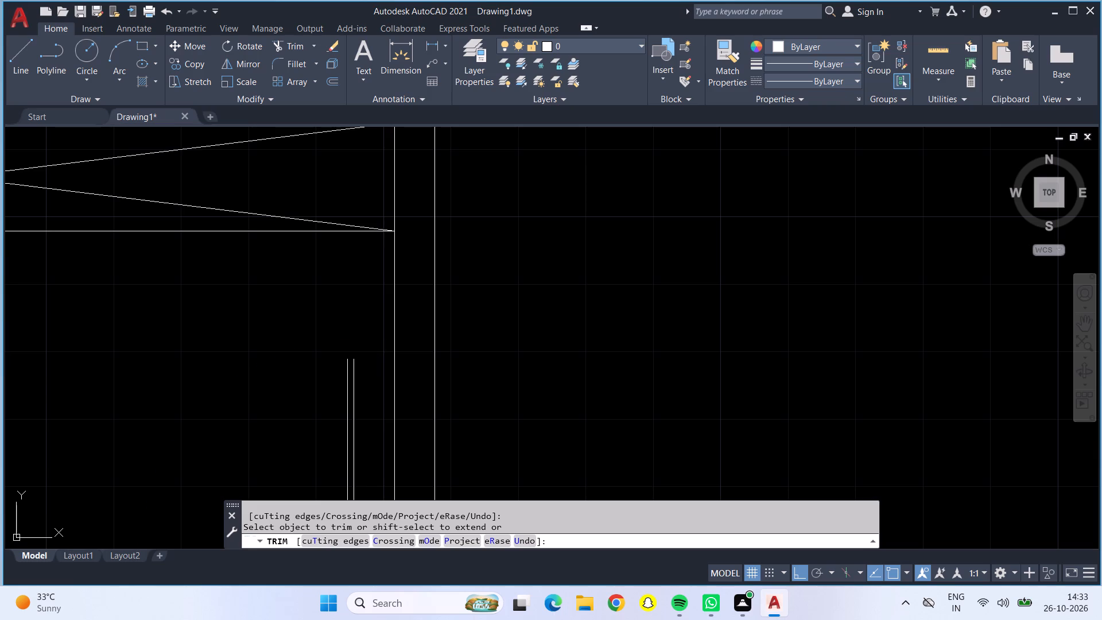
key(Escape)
Stretch the end of the second upper-left door's swing arc from the partition to the top corner of its door leaf.
click(370, 350)
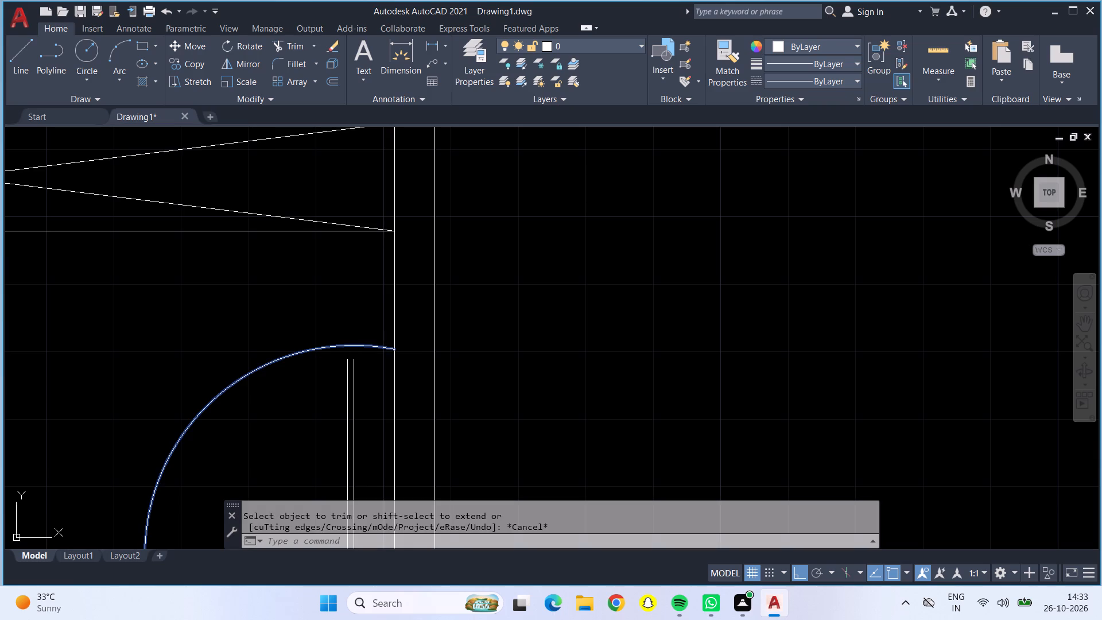
click(393, 355)
click(356, 359)
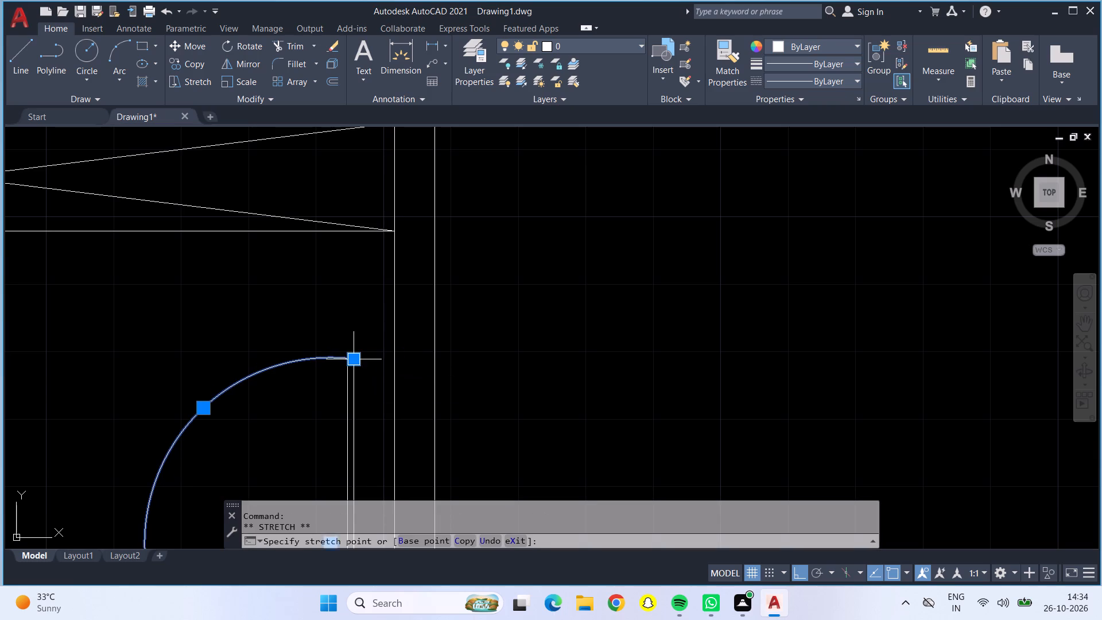
Trim the second upper-left door's leftover arc piece inside the horizontal partition.
key(Escape)
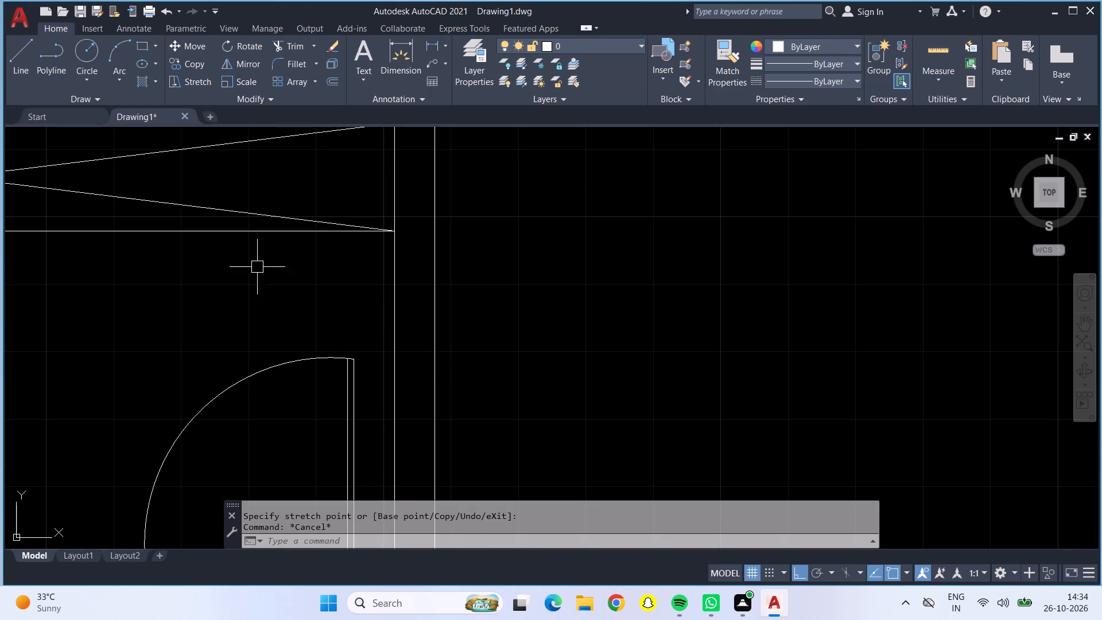
click(296, 51)
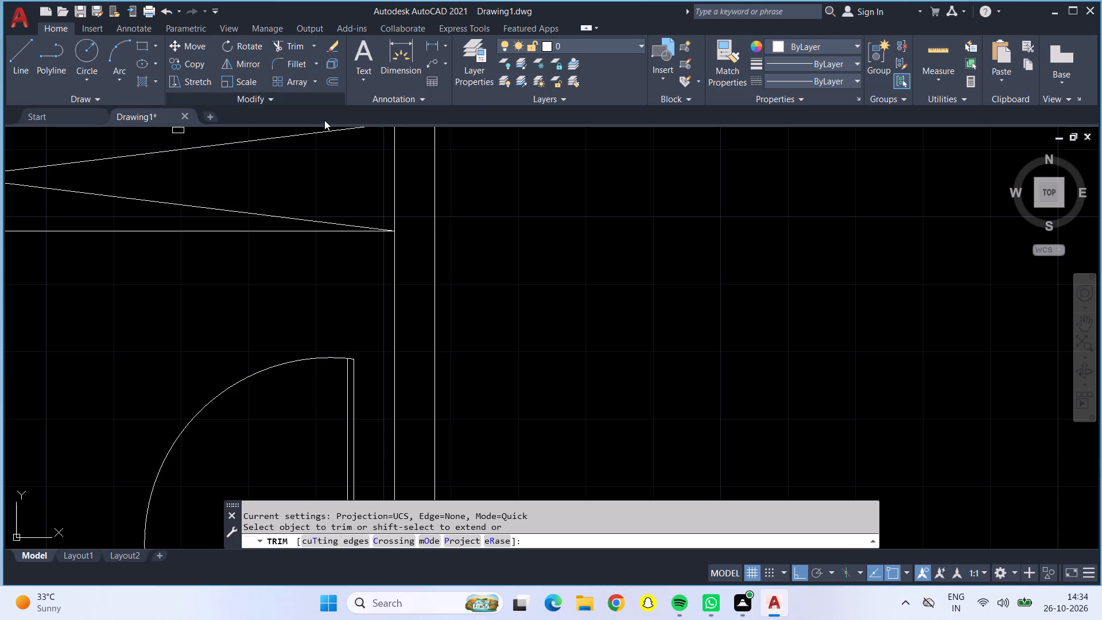
scroll(329, 126, down, 2)
scroll(448, 273, down, 1)
middle_drag(505, 307, 228, 190)
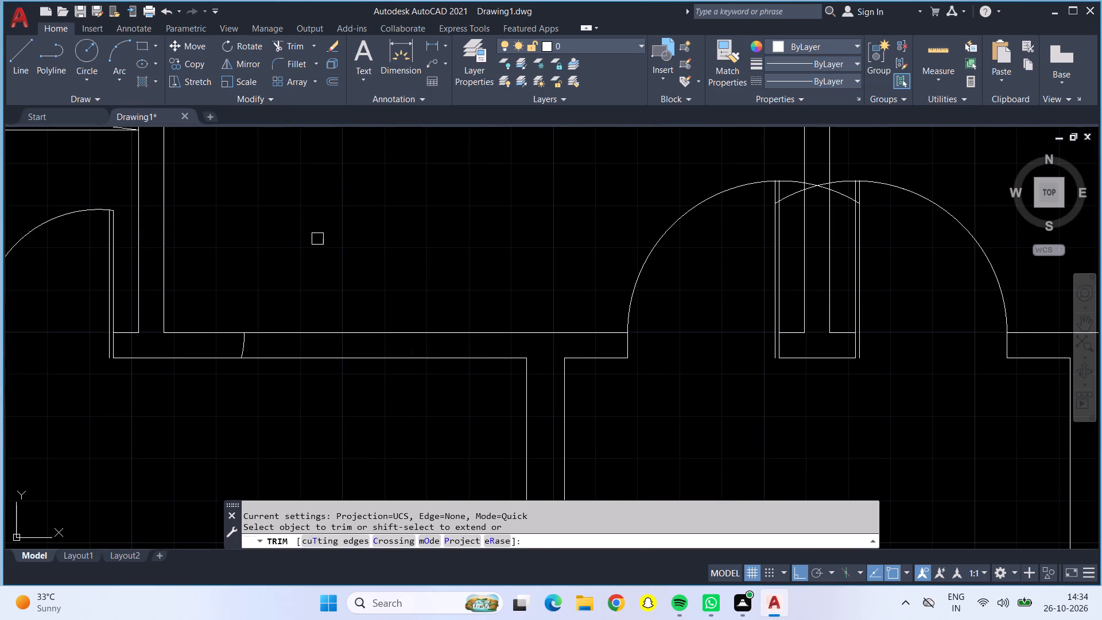
click(241, 350)
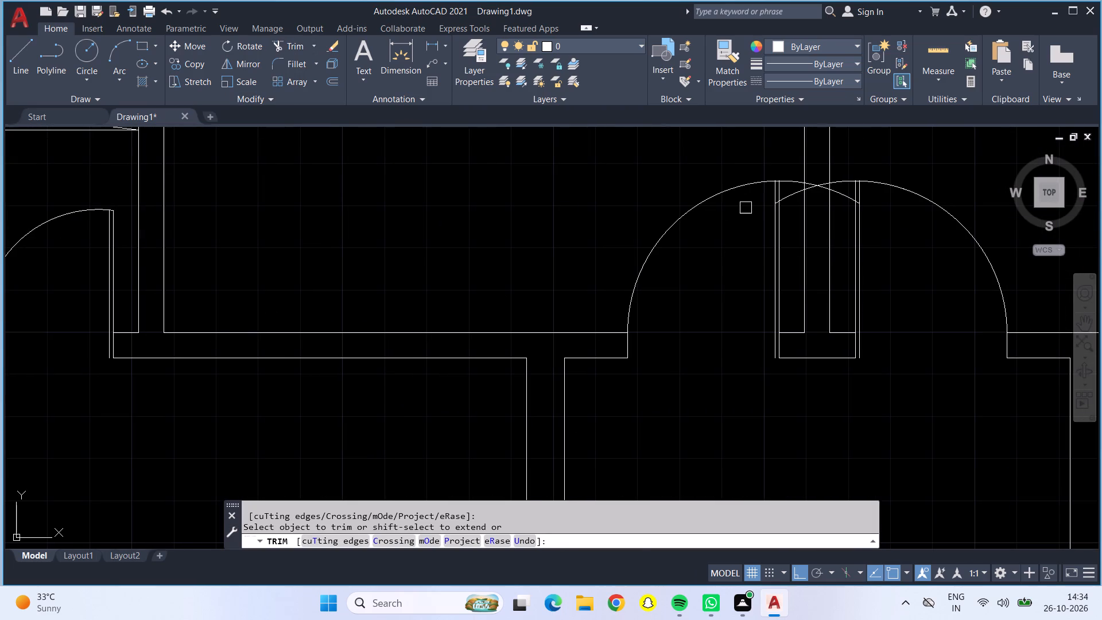
Trim the upper central door pair's overlapping swing arcs inside the vertical partition and between the partition and both door leaves.
scroll(783, 188, up, 3)
middle_drag(898, 232, 538, 324)
triple_click(562, 273)
double_click(549, 273)
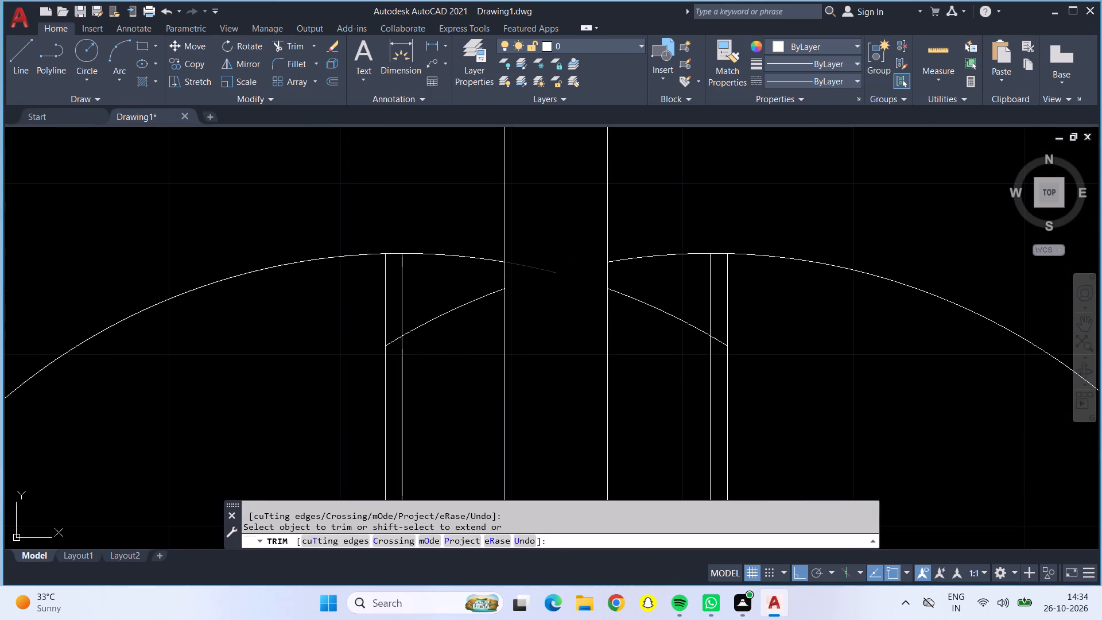
click(544, 272)
click(520, 273)
drag(437, 237, 474, 338)
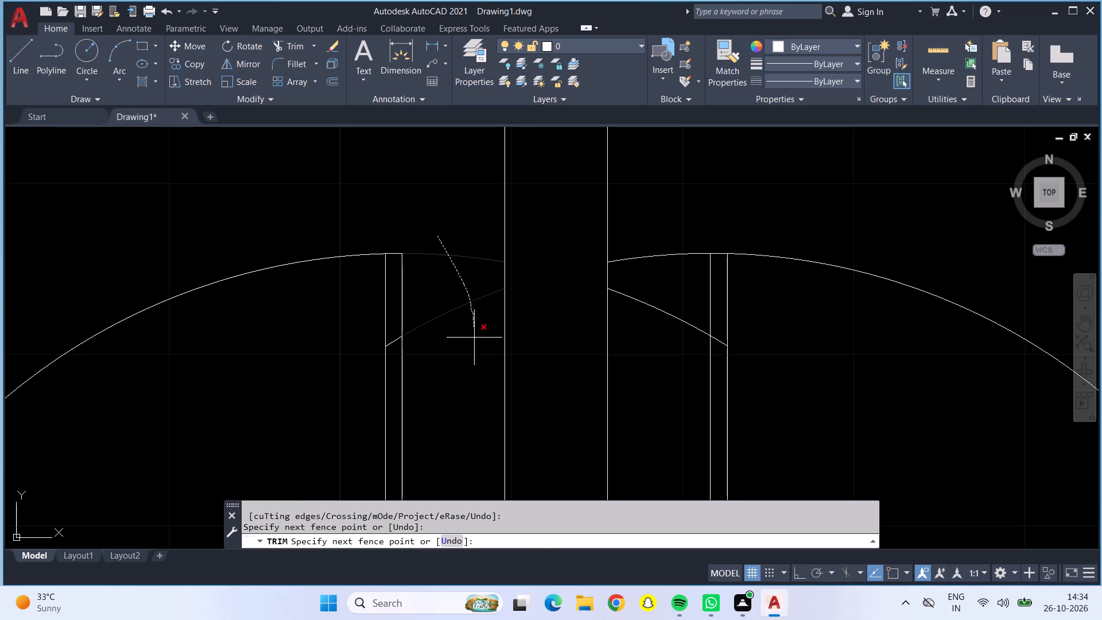
drag(474, 338, 474, 339)
drag(647, 246, 655, 311)
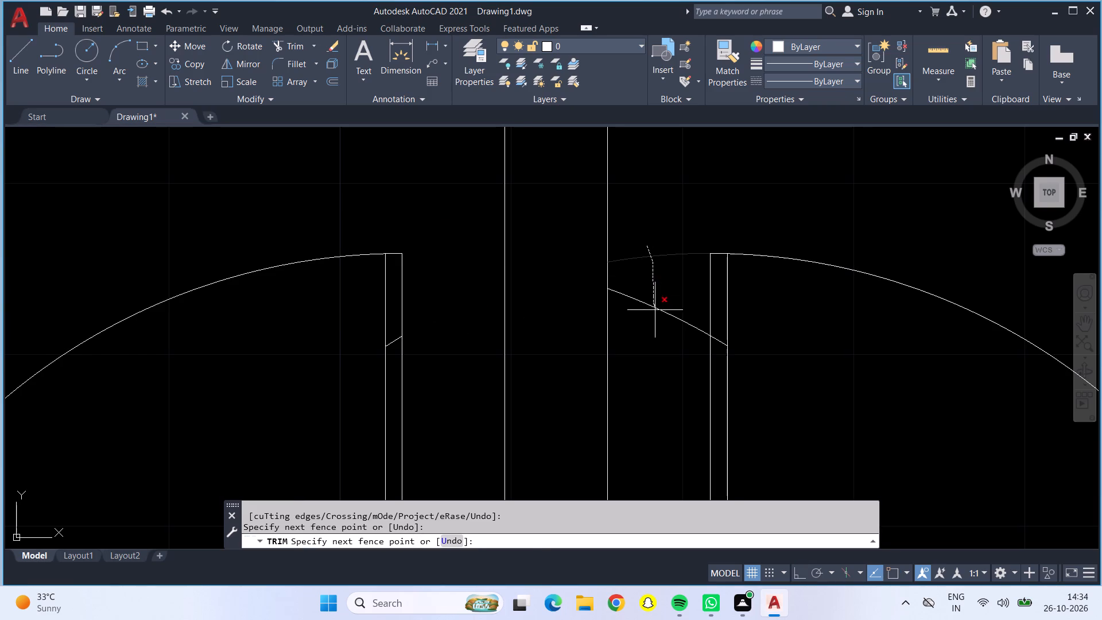
drag(655, 311, 651, 324)
Trim the short arc remnants between the leaf lines of both upper central doors.
scroll(716, 338, up, 2)
click(716, 338)
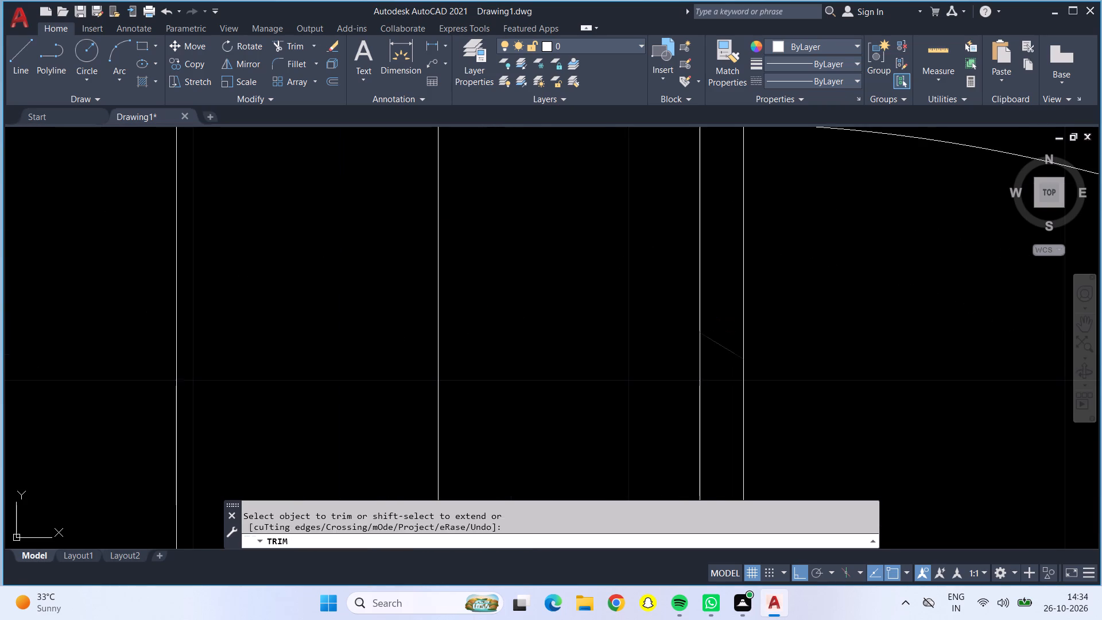
scroll(700, 338, down, 3)
scroll(503, 341, up, 2)
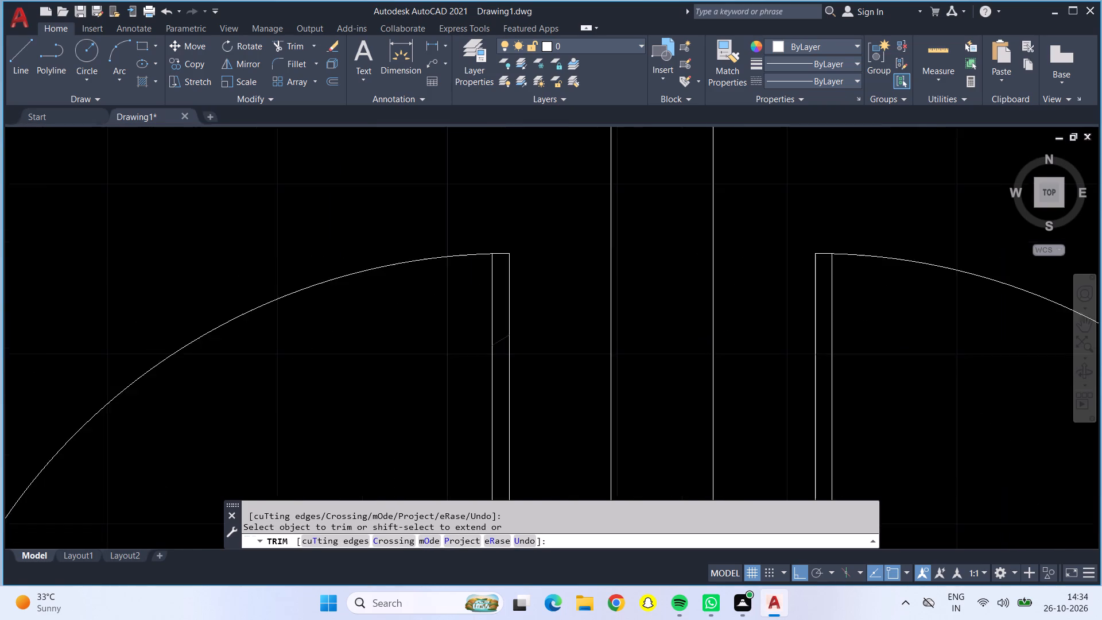
scroll(503, 341, up, 2)
click(497, 336)
Trim the right topmost door's leftover arc pieces inside the top outer wall and above its door leaf.
scroll(497, 336, down, 6)
scroll(606, 365, down, 2)
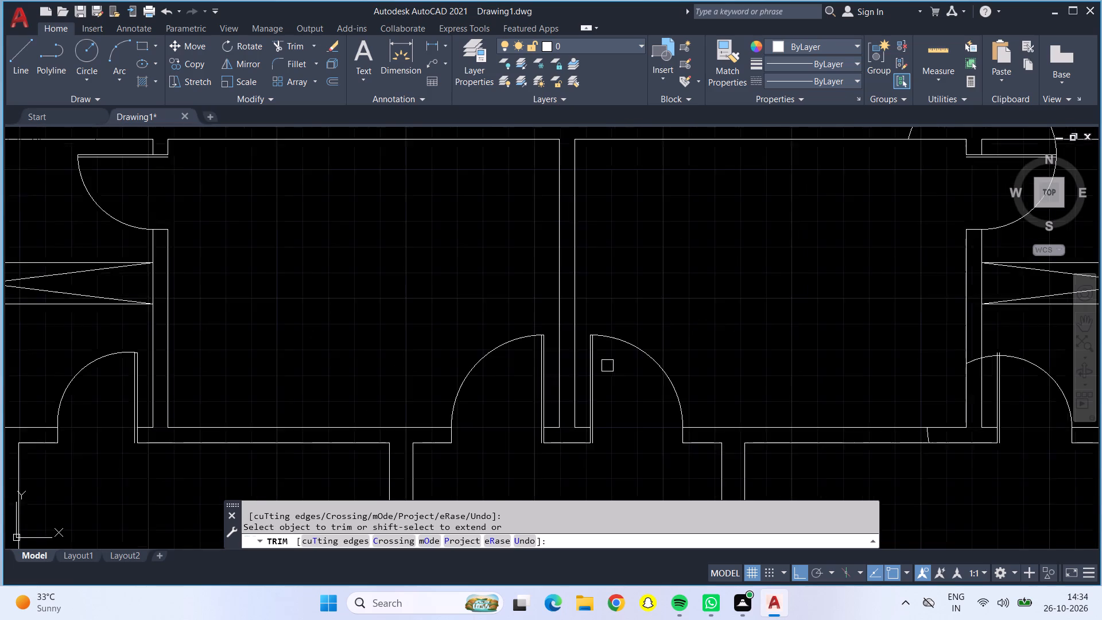
middle_drag(619, 374, 366, 368)
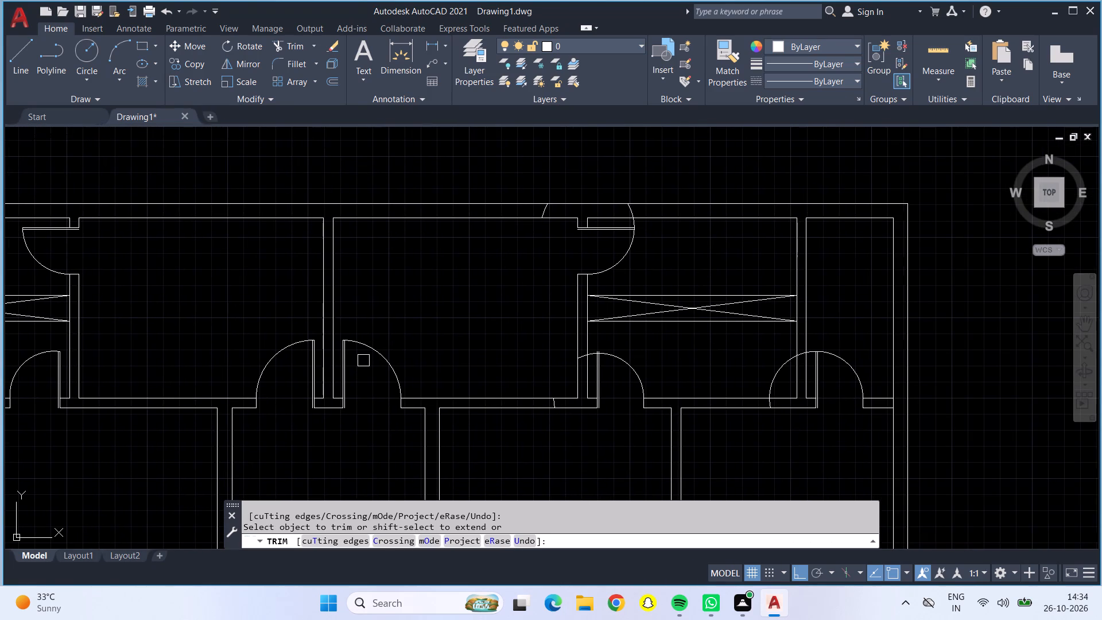
scroll(541, 209, up, 2)
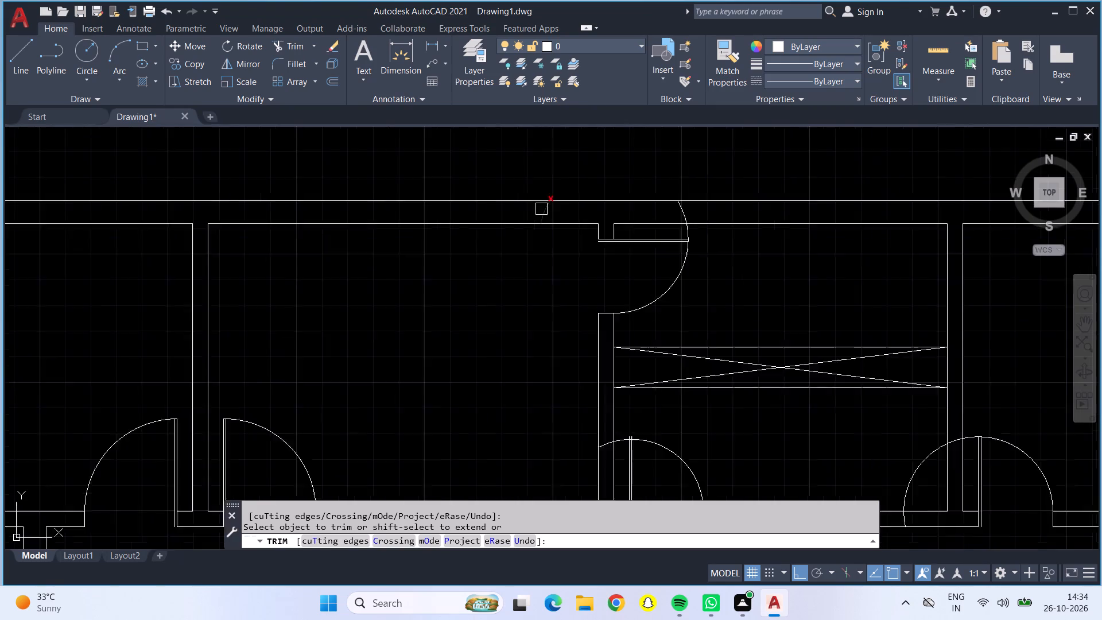
scroll(541, 209, up, 1)
drag(541, 209, 578, 223)
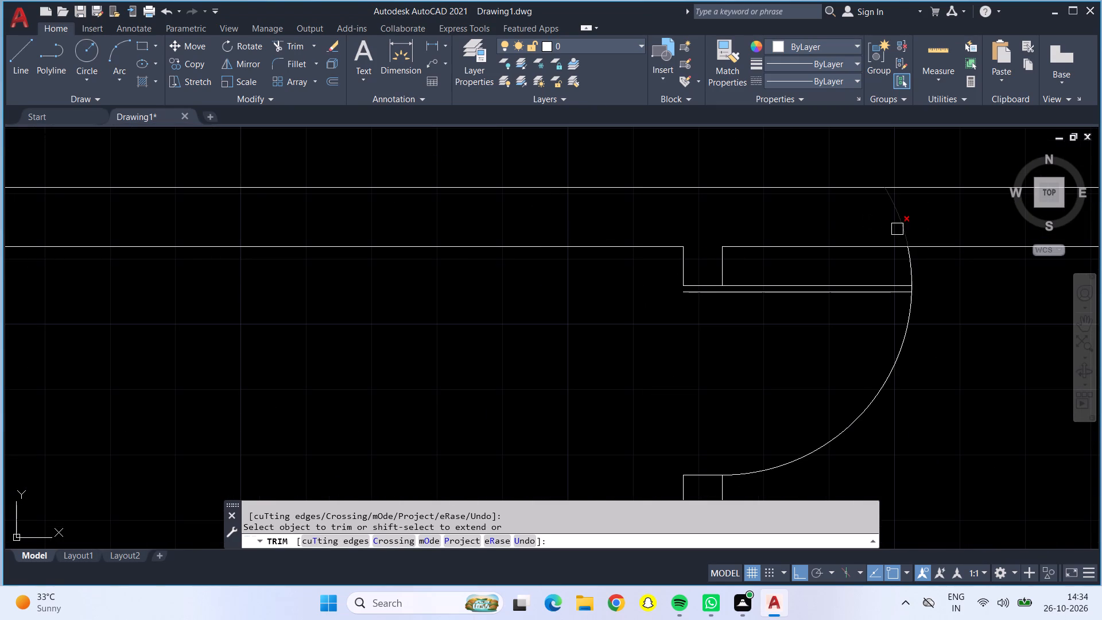
click(897, 230)
click(909, 255)
Trim the excess swing arc of the door below the right crossed rectangle, inside both partitions and up to its door leaf.
scroll(912, 259, down, 2)
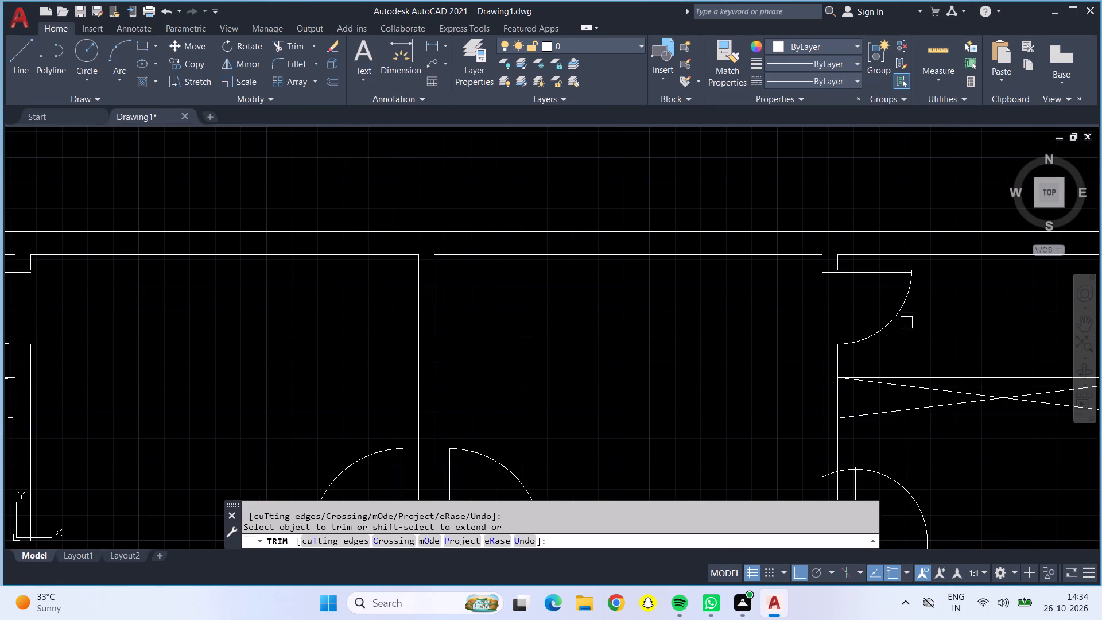
middle_drag(899, 340, 690, 157)
middle_click(690, 155)
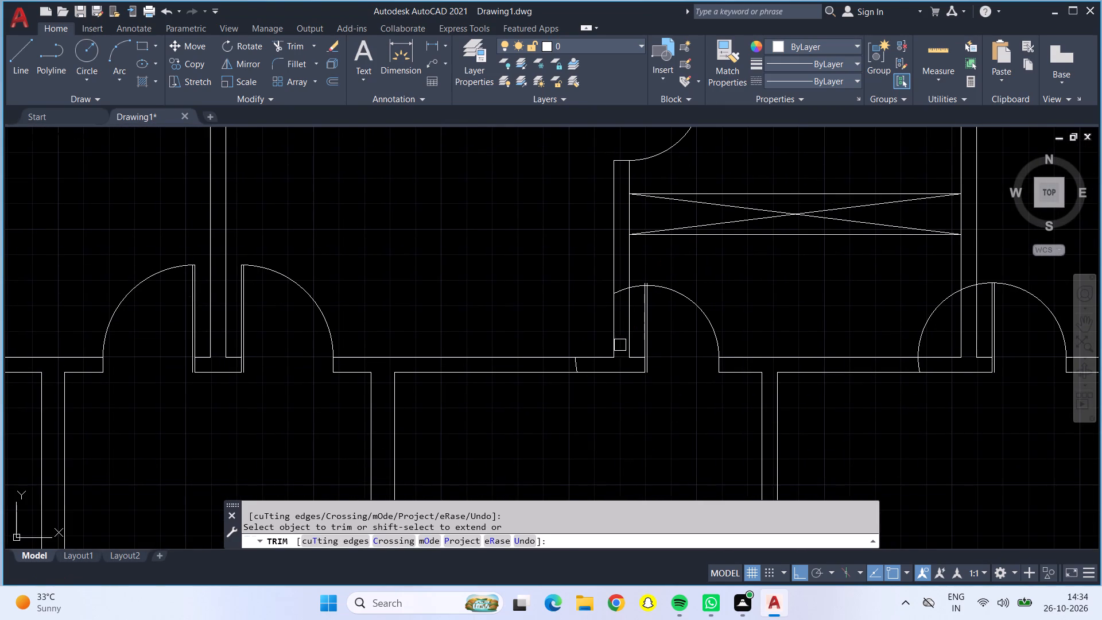
scroll(577, 370, up, 3)
click(576, 369)
scroll(578, 354, down, 2)
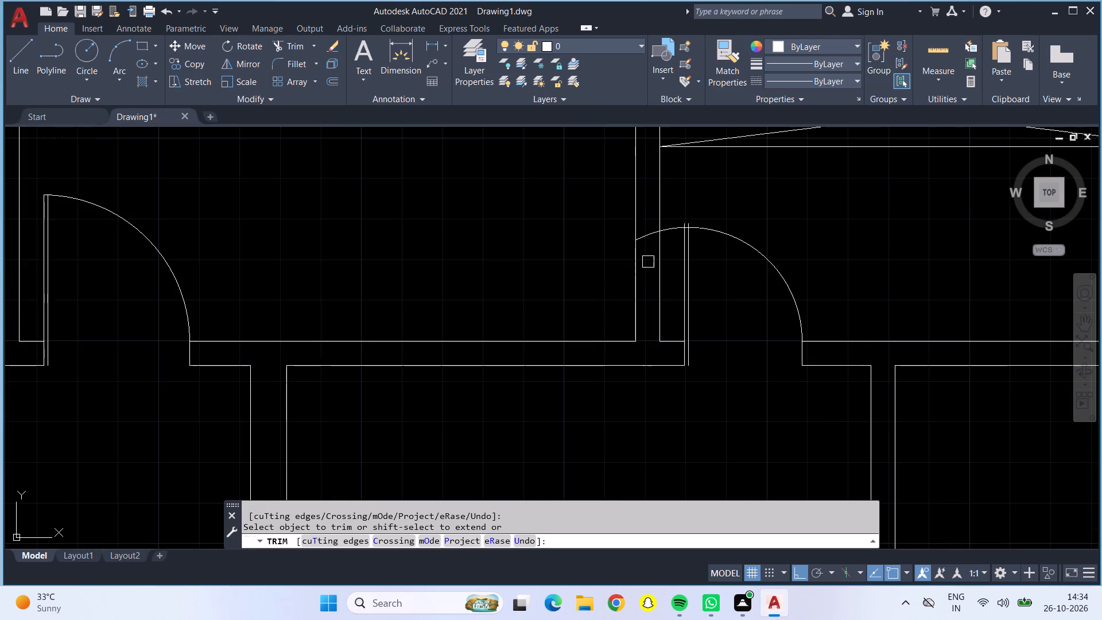
click(651, 233)
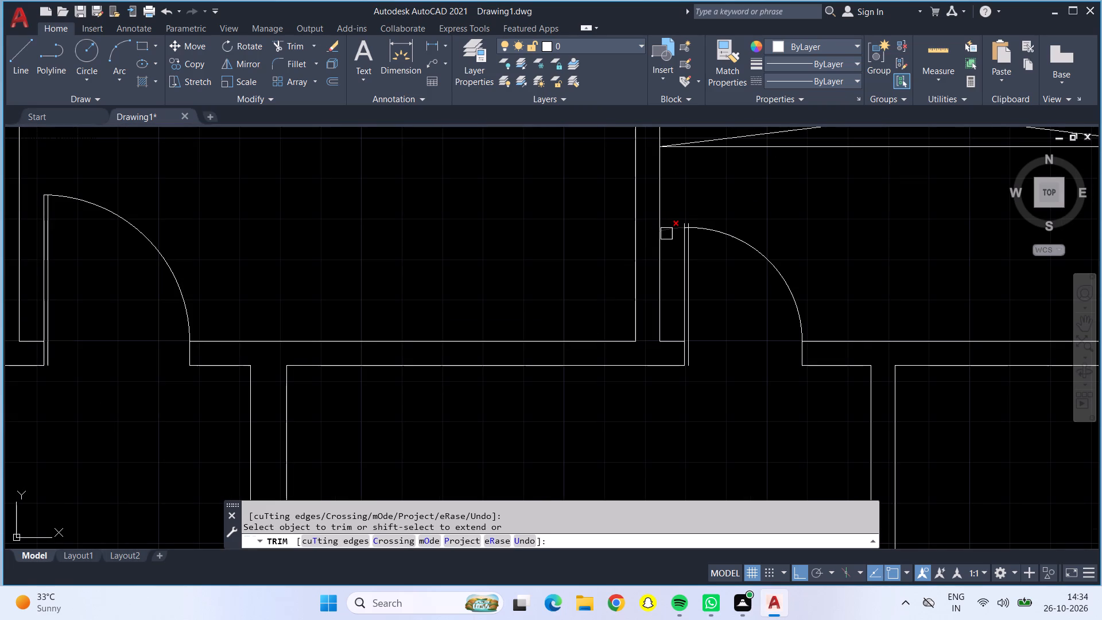
click(670, 231)
Trim the ends of that door's two leaf lines projecting above its swing arc.
scroll(674, 244, down, 1)
scroll(673, 232, up, 4)
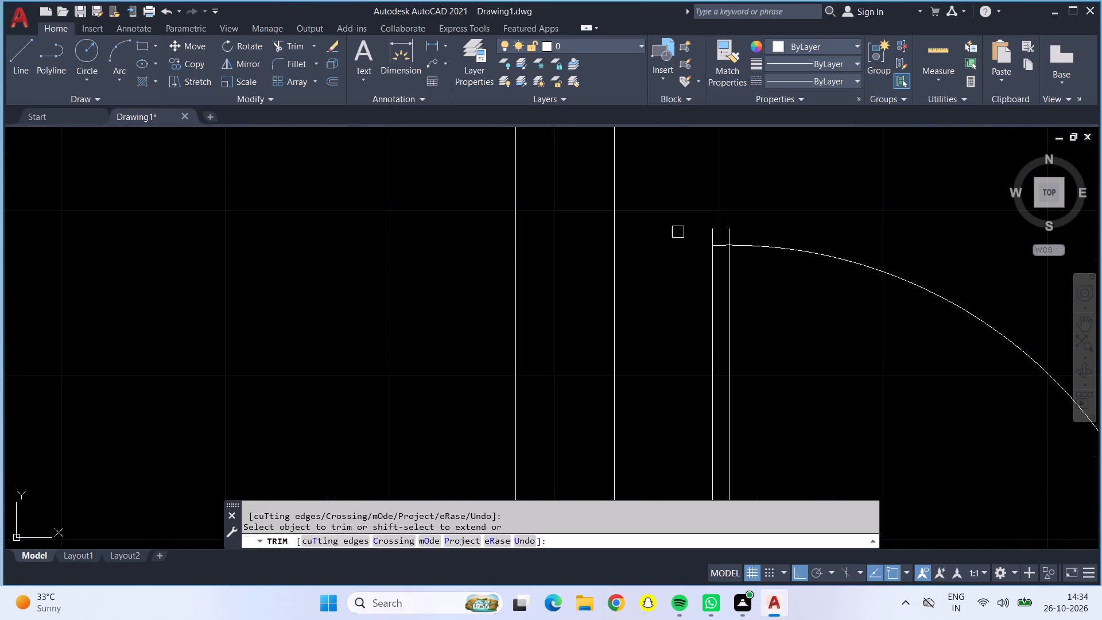
click(715, 230)
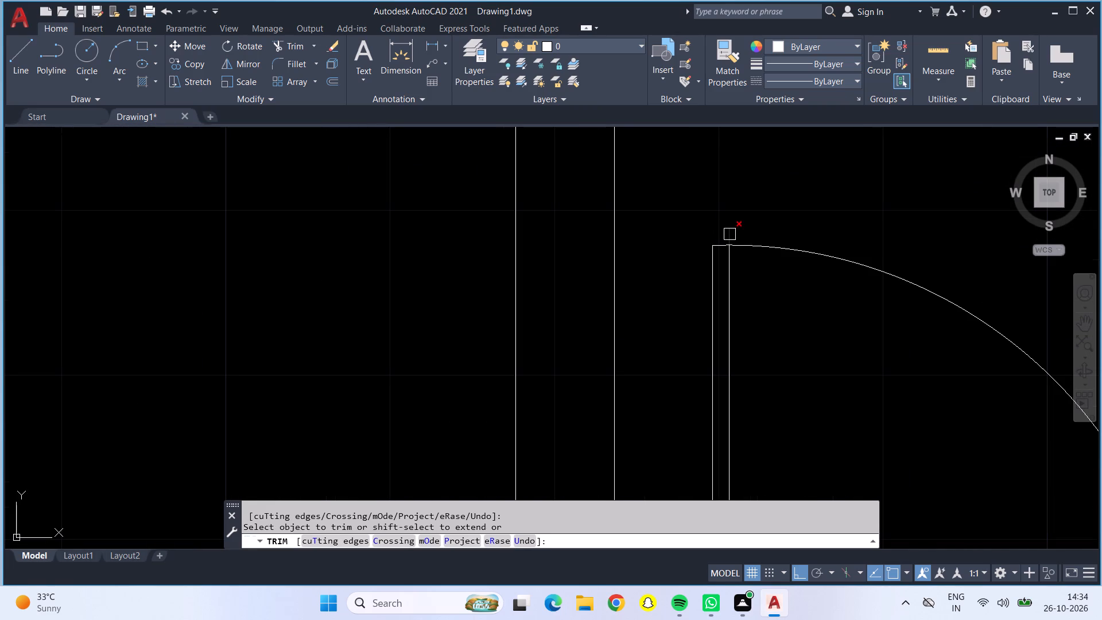
click(731, 234)
Trim the upper-right corner door's excess swing arc across the room, inside both partitions and up to its door leaf.
scroll(720, 239, down, 3)
scroll(757, 296, down, 1)
middle_drag(752, 296, 626, 272)
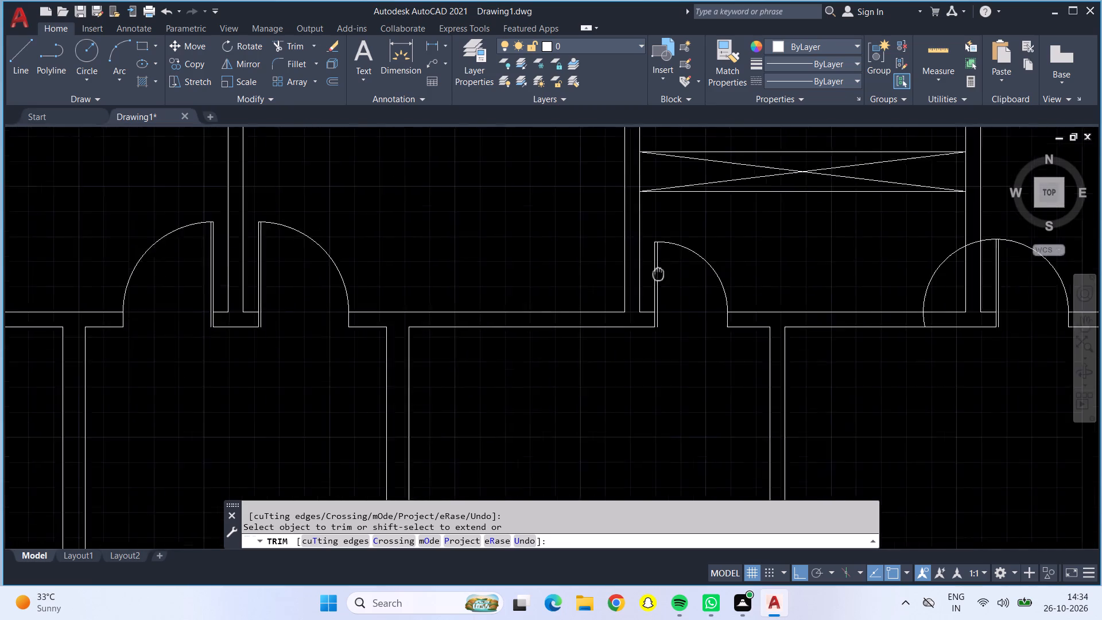
middle_drag(626, 272, 504, 253)
click(774, 233)
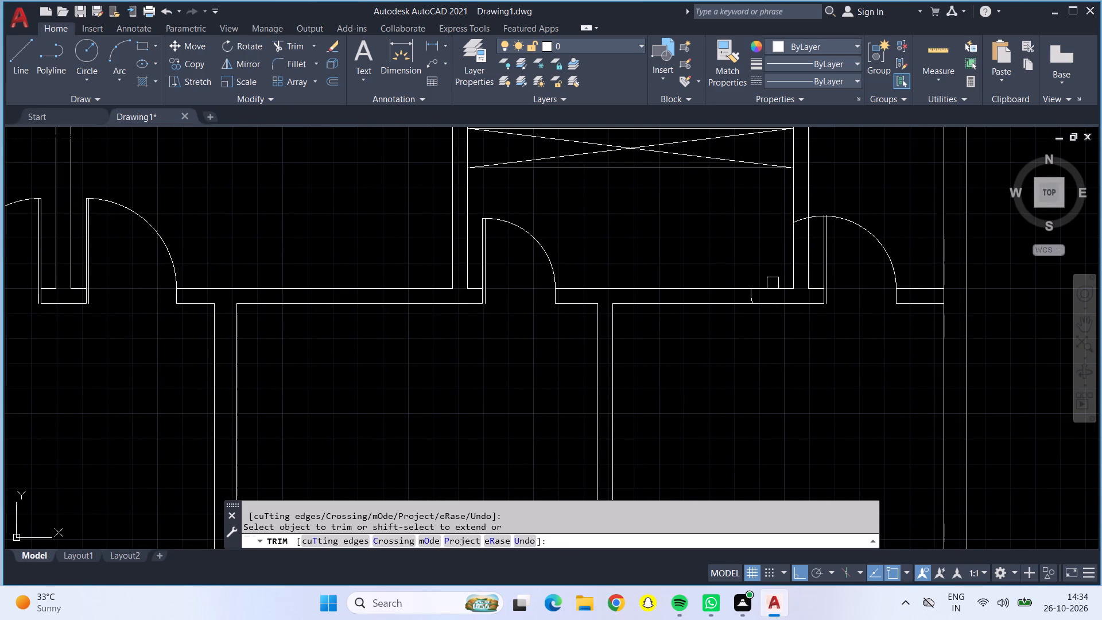
click(751, 297)
scroll(798, 224, up, 3)
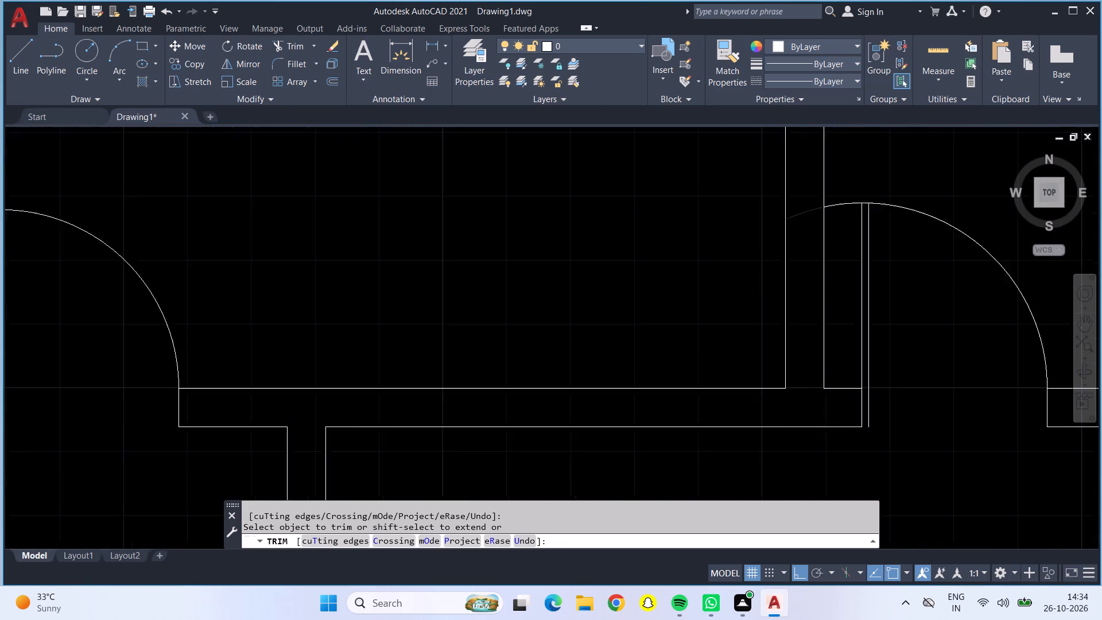
click(795, 215)
click(857, 197)
Trim the overlapping swing arcs of the right door pair in the row below, inside the vertical partition and up to both leaves.
scroll(857, 197, down, 4)
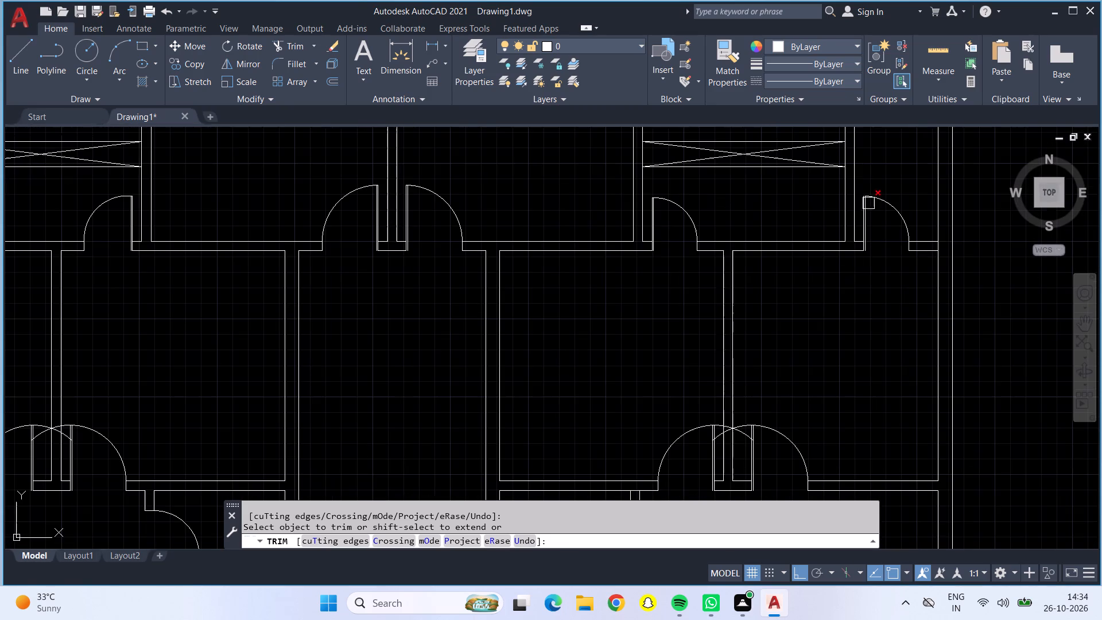
middle_drag(807, 342, 769, 180)
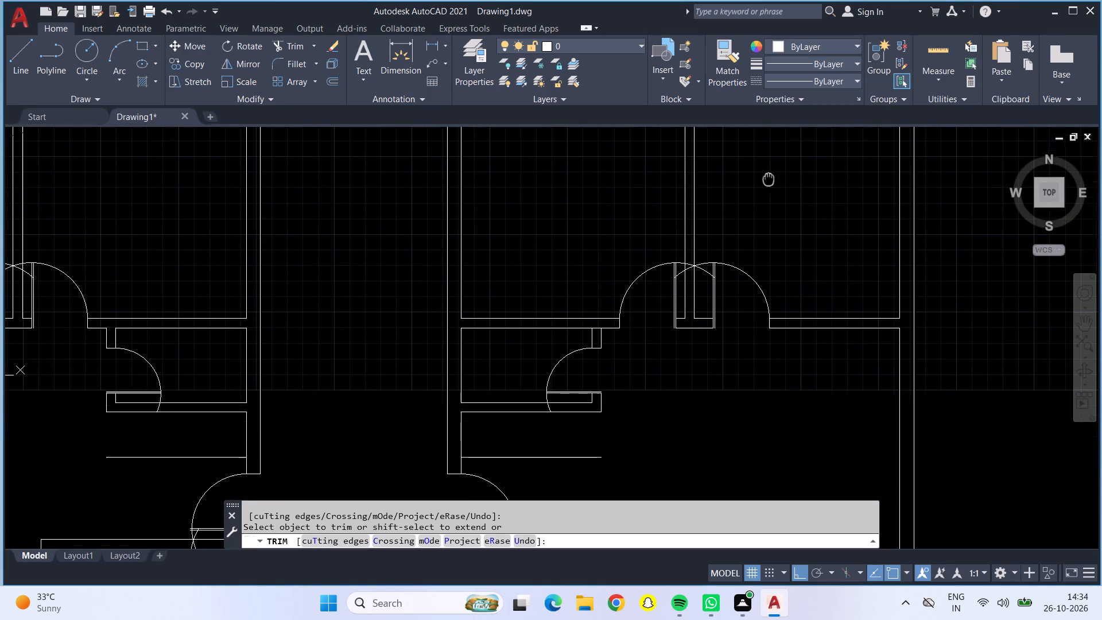
scroll(694, 271, up, 4)
drag(657, 202, 668, 265)
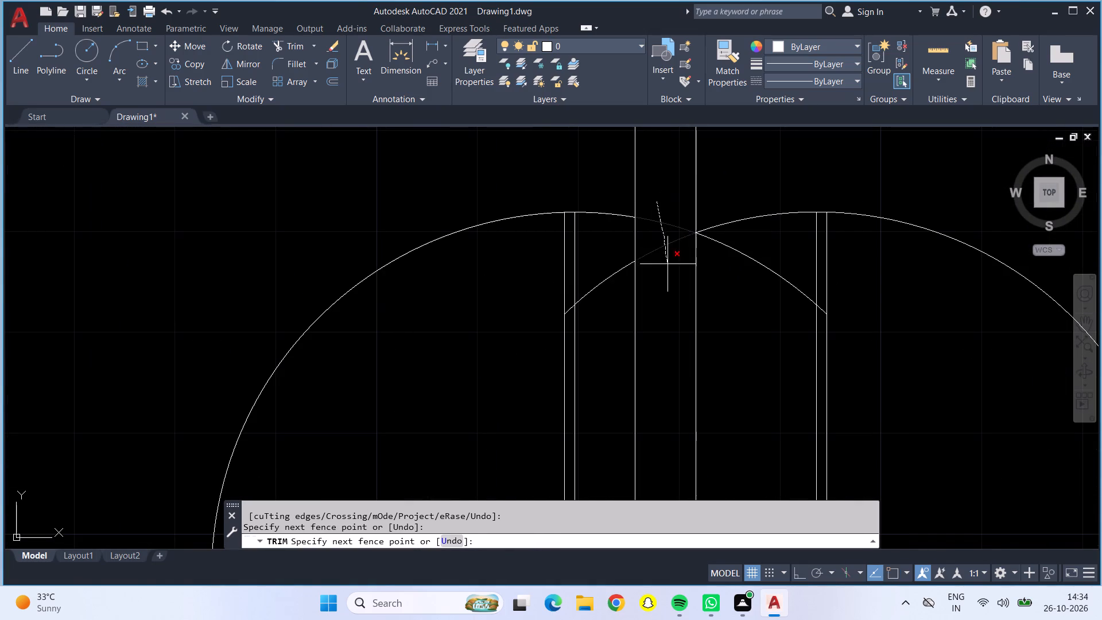
drag(668, 265, 668, 268)
click(706, 227)
click(708, 236)
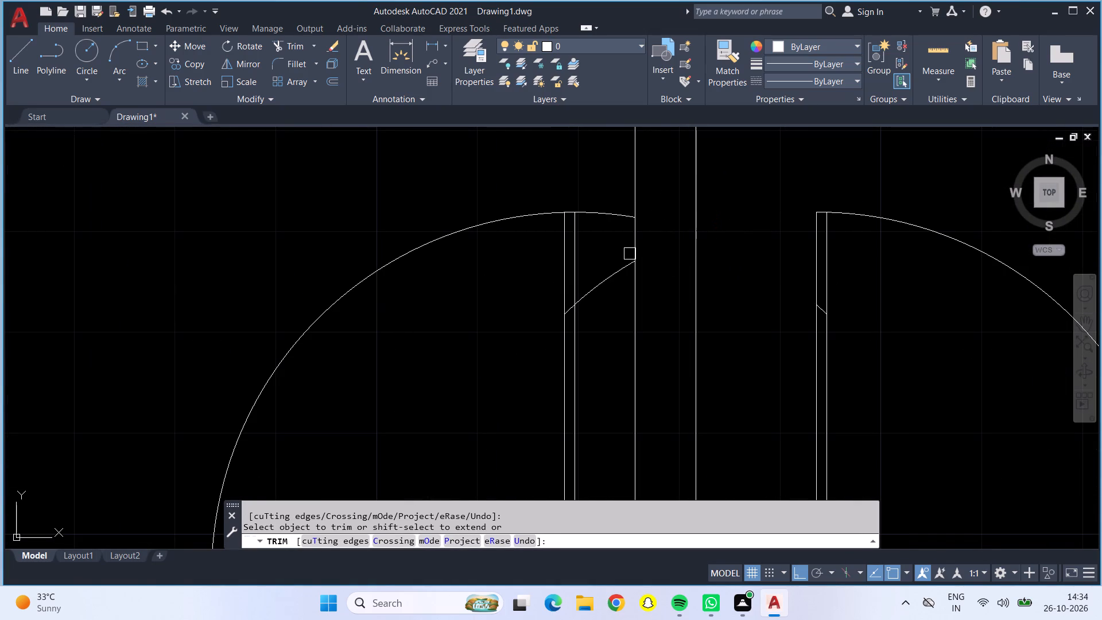
click(626, 270)
click(609, 218)
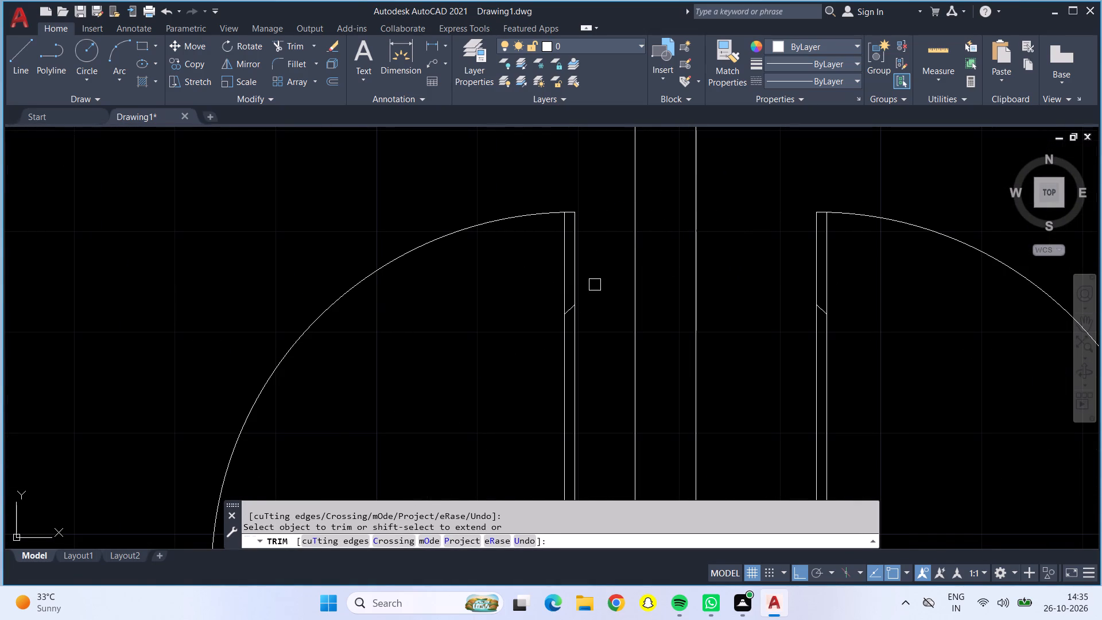
Trim the short arc remnants between the leaf lines of both doors in that right pair.
scroll(568, 311, up, 4)
click(568, 311)
scroll(568, 311, down, 3)
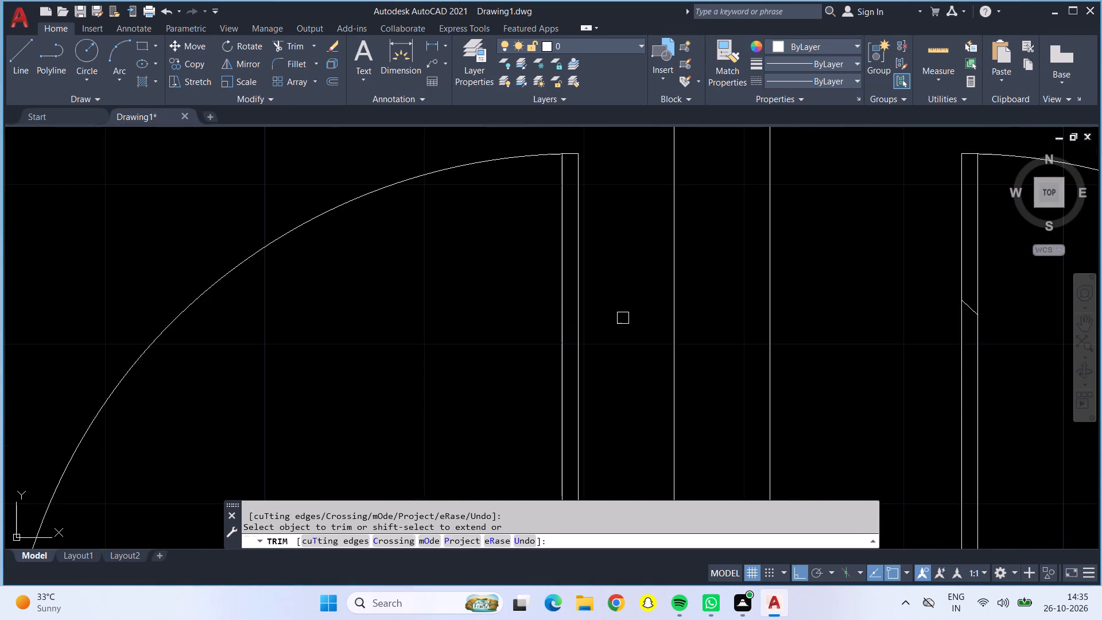
scroll(738, 316, down, 2)
scroll(841, 311, up, 5)
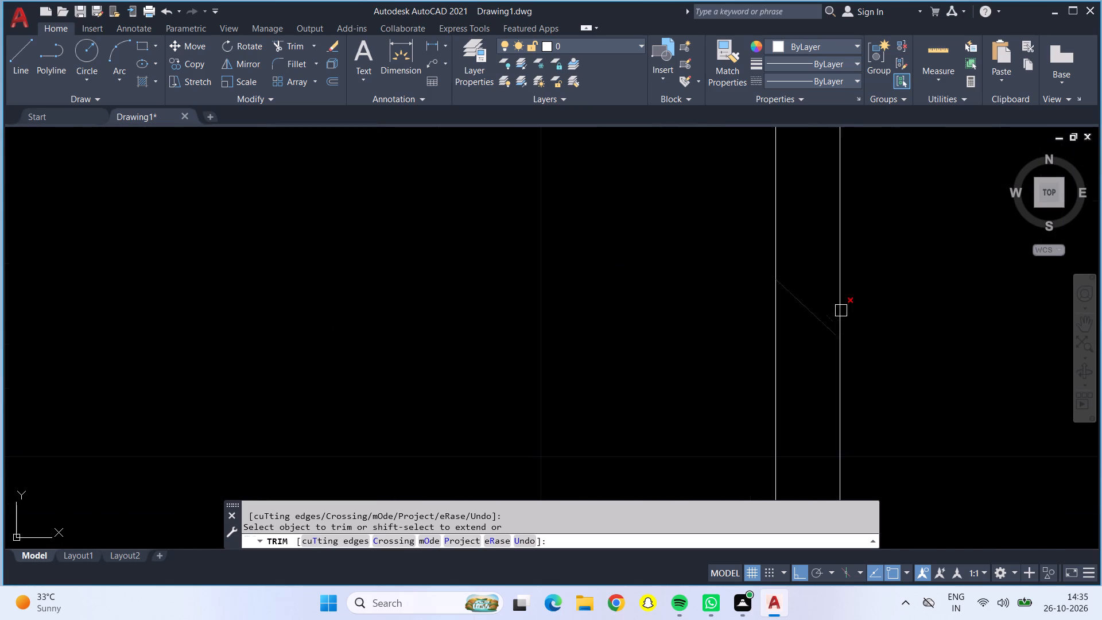
click(815, 316)
Trim the swing arc below the leaf of the small room's door southwest of that pair, including inside the horizontal partition.
scroll(798, 308, down, 6)
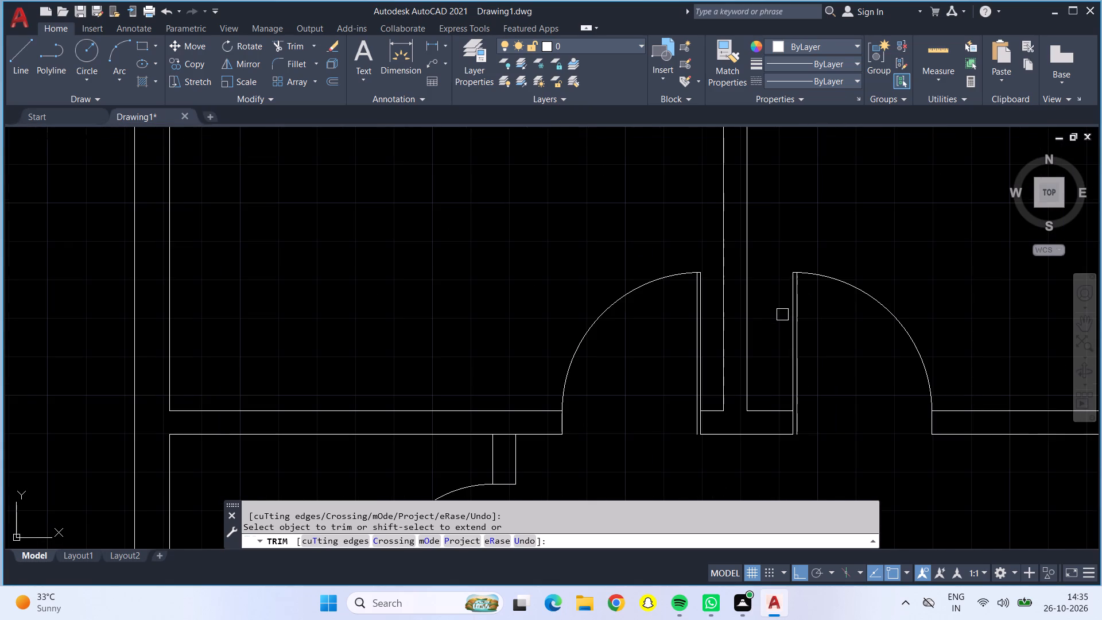
middle_drag(773, 348, 697, 184)
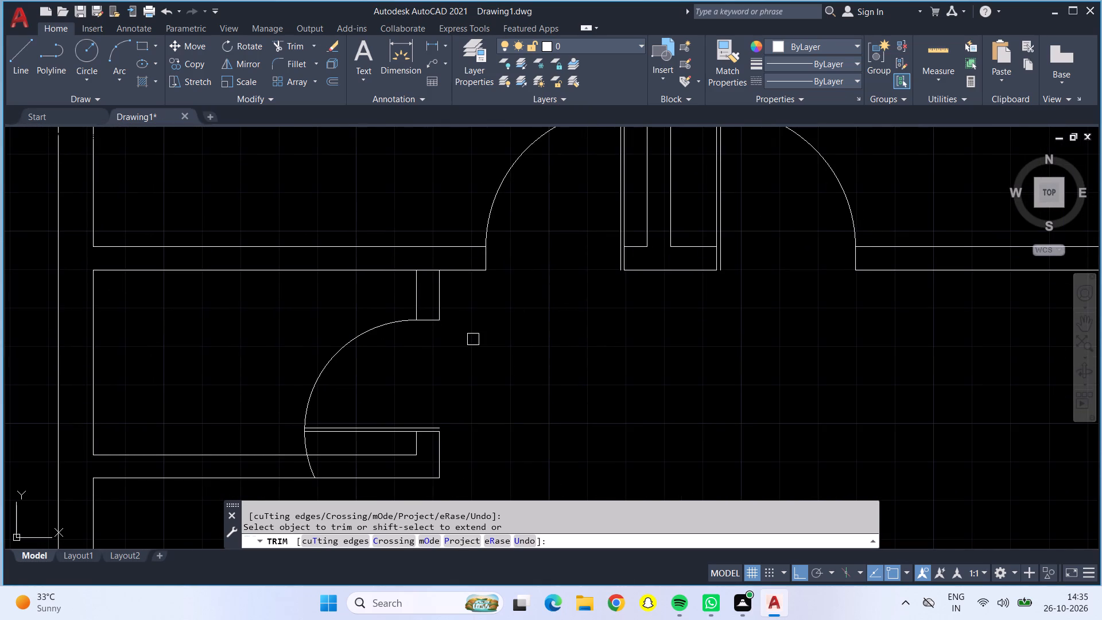
middle_drag(476, 340, 654, 230)
scroll(480, 331, up, 3)
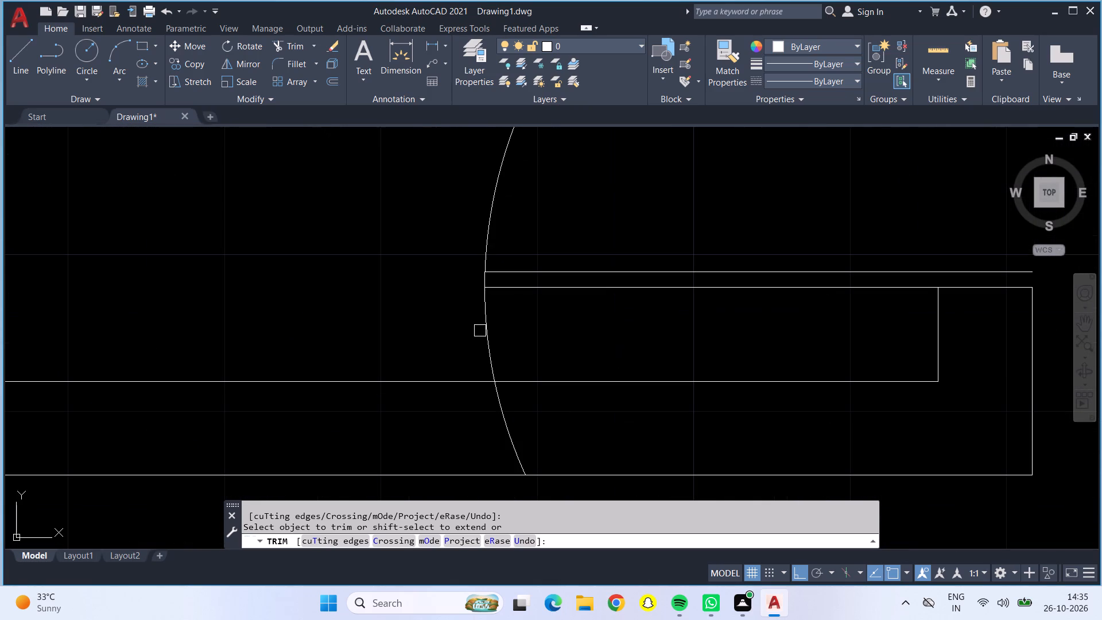
click(486, 335)
click(499, 398)
Trim the overlapping swing arcs of the door pair on the corridor's east side, inside the horizontal partition and up to both leaves.
scroll(499, 398, down, 3)
scroll(583, 371, down, 2)
middle_drag(426, 363, 346, 206)
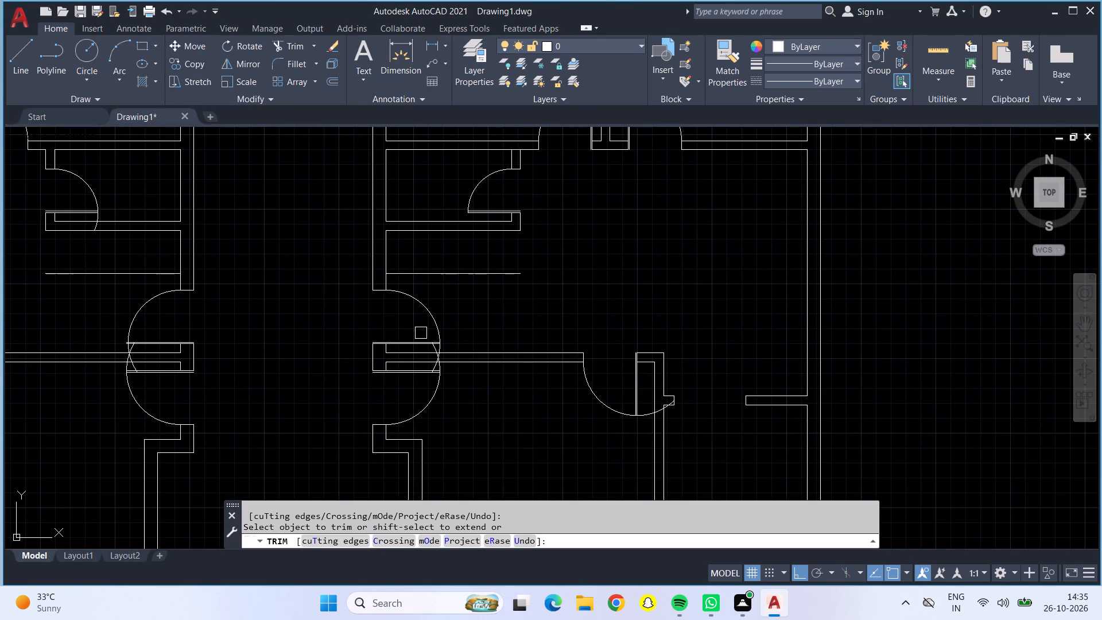
scroll(431, 355, up, 4)
drag(440, 363, 487, 366)
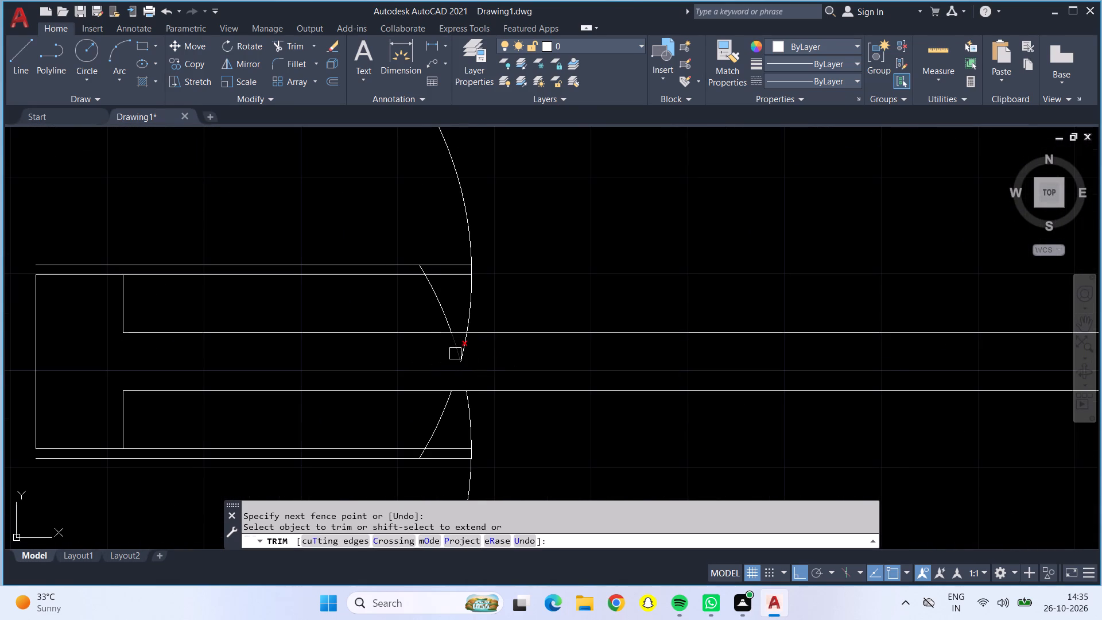
click(455, 354)
click(459, 355)
drag(414, 311, 418, 311)
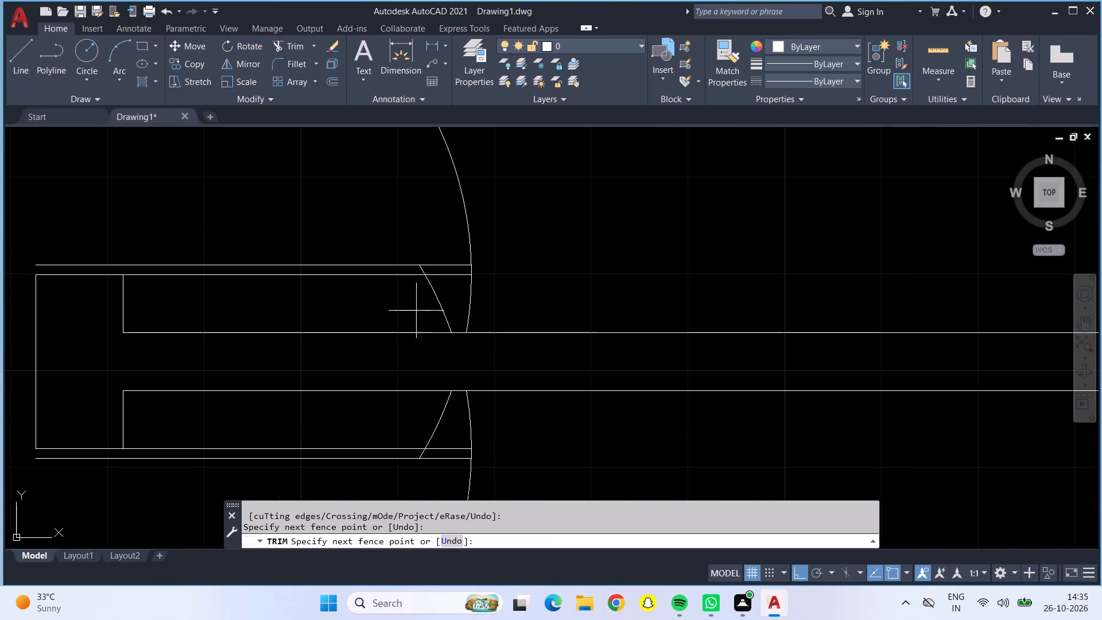
drag(418, 311, 500, 314)
drag(426, 414, 479, 419)
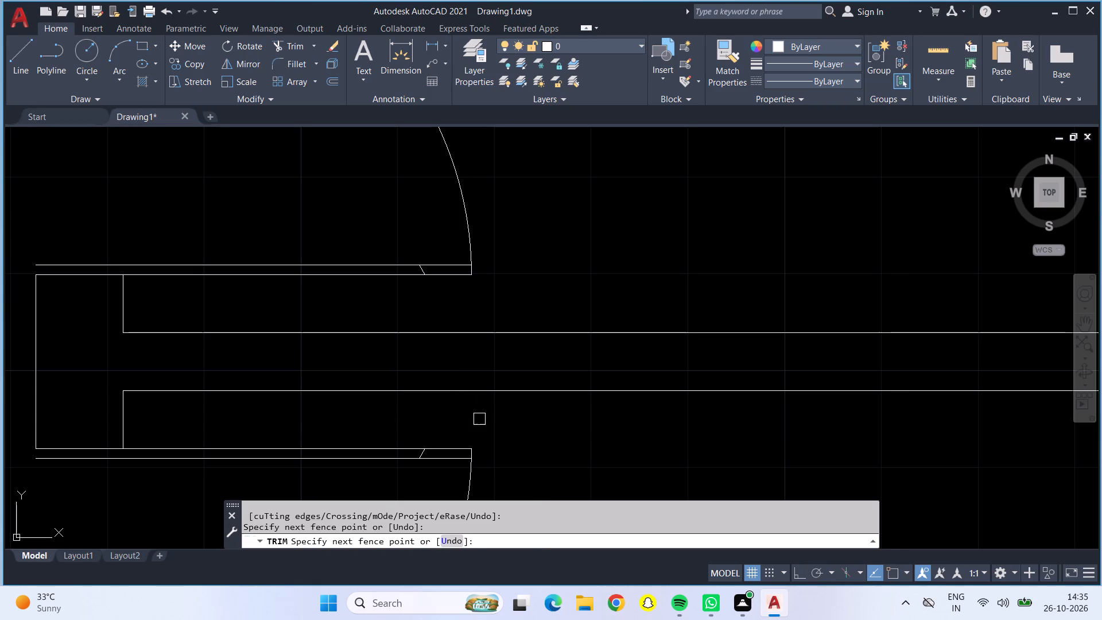
Trim the short arc remnants between the leaf lines of both doors in the east corridor pair.
scroll(426, 272, up, 4)
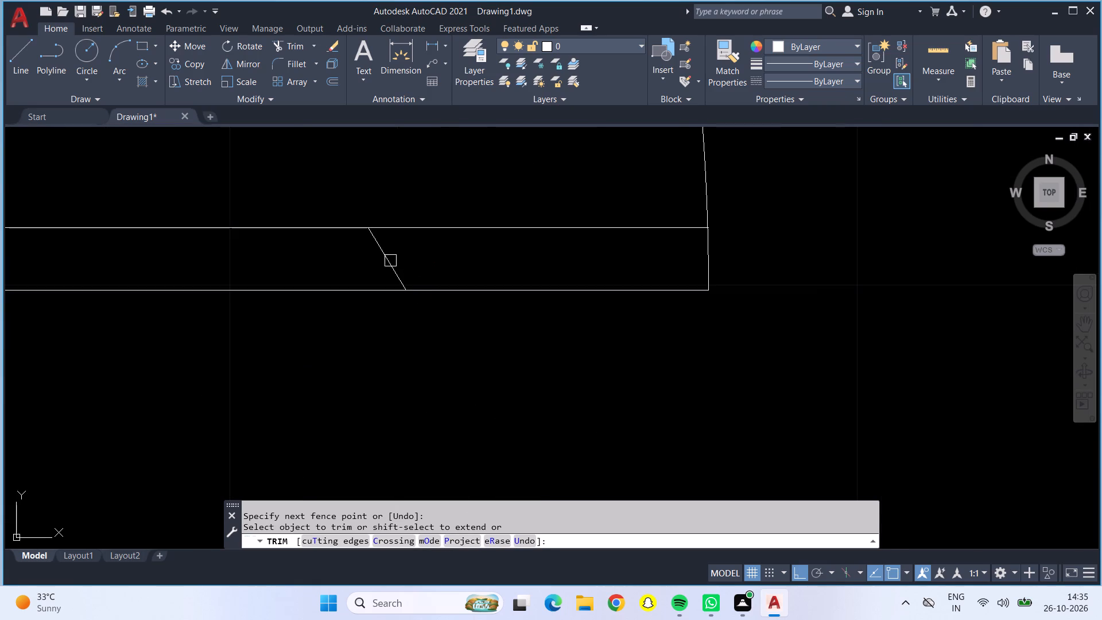
click(384, 261)
scroll(383, 261, down, 4)
scroll(383, 443, up, 3)
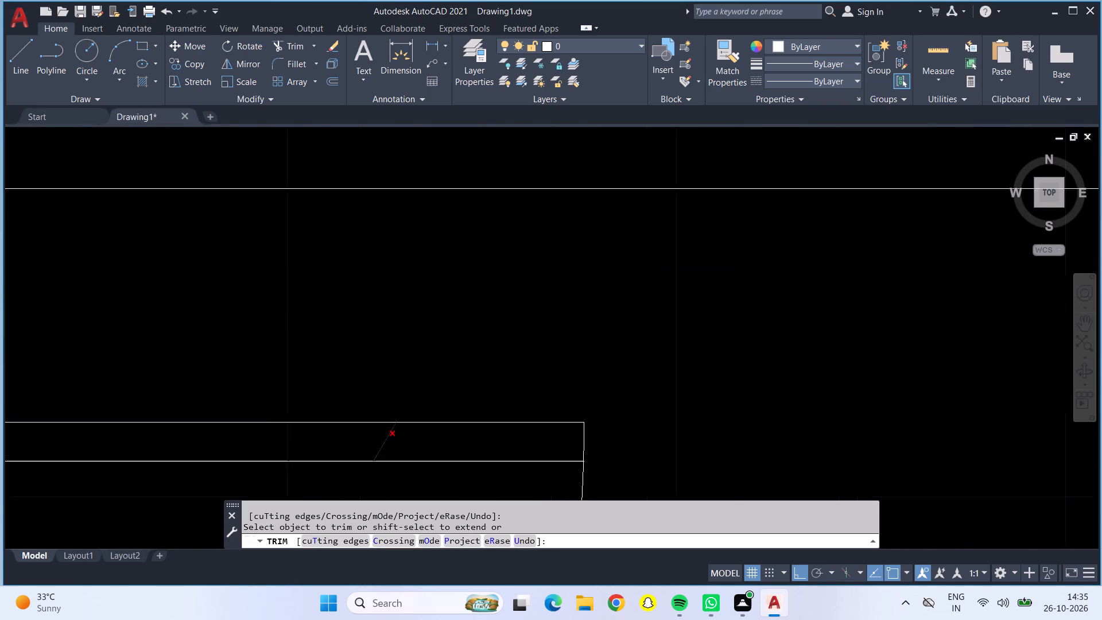
scroll(383, 443, up, 1)
click(381, 443)
scroll(374, 413, down, 3)
scroll(419, 269, down, 1)
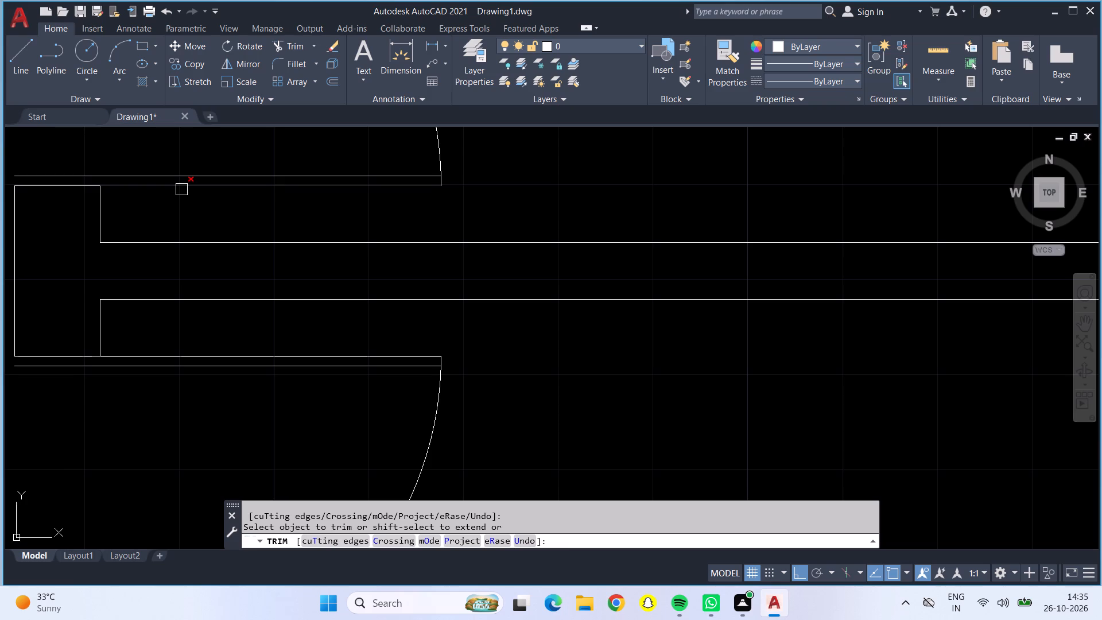
Trim the southeast room door's swing arc beyond its leaf, across the vertical partition and inside the short wall stub.
scroll(44, 273, down, 2)
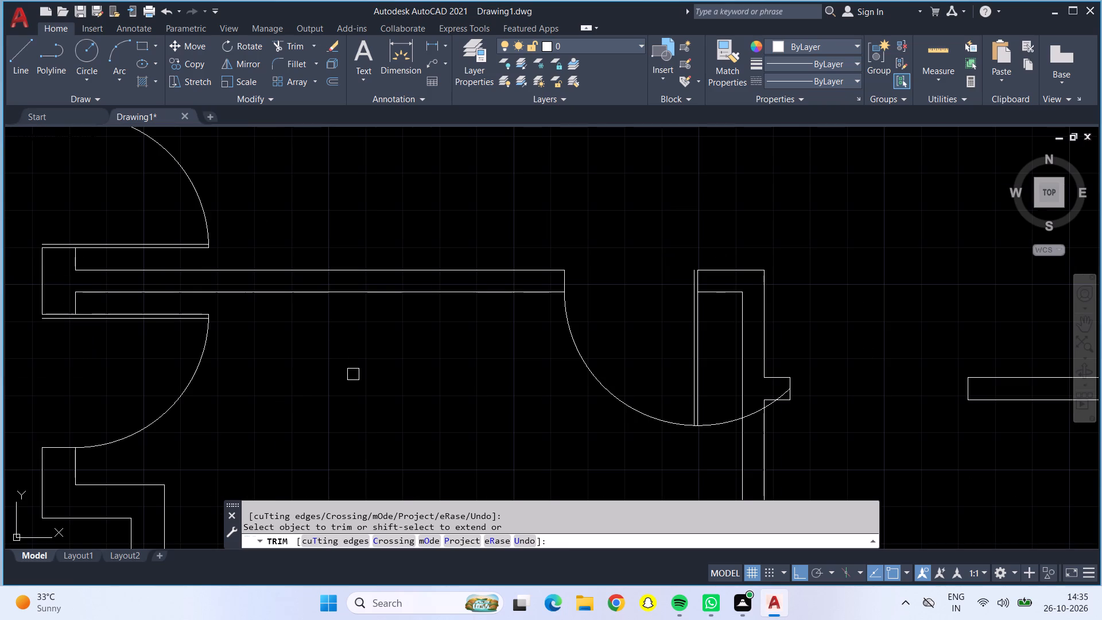
middle_drag(356, 376, 234, 304)
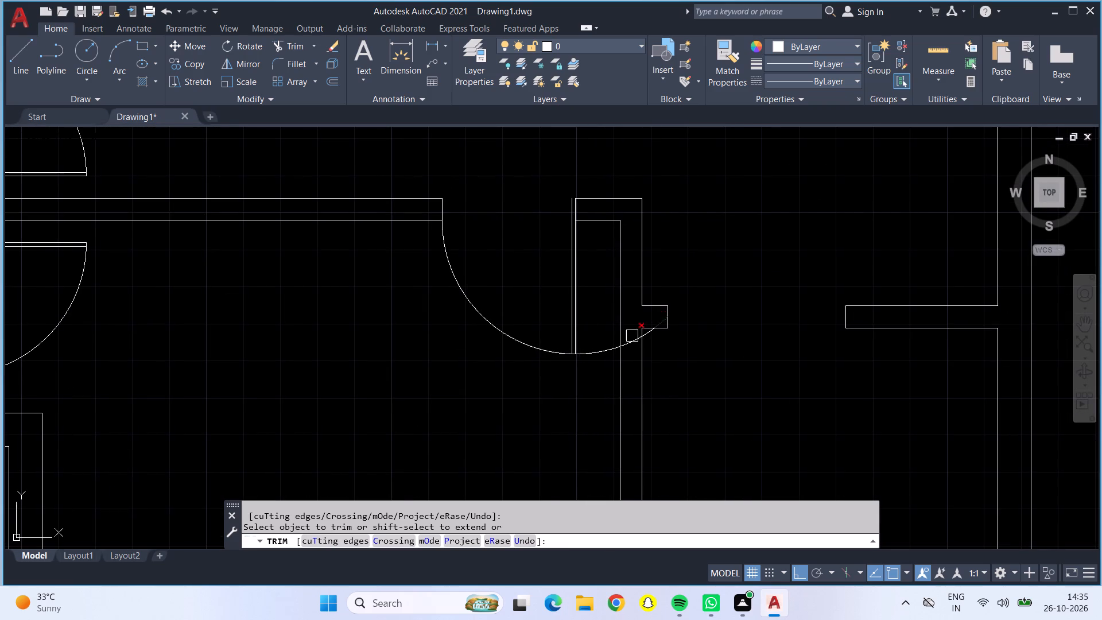
click(629, 346)
click(593, 353)
scroll(653, 324, up, 3)
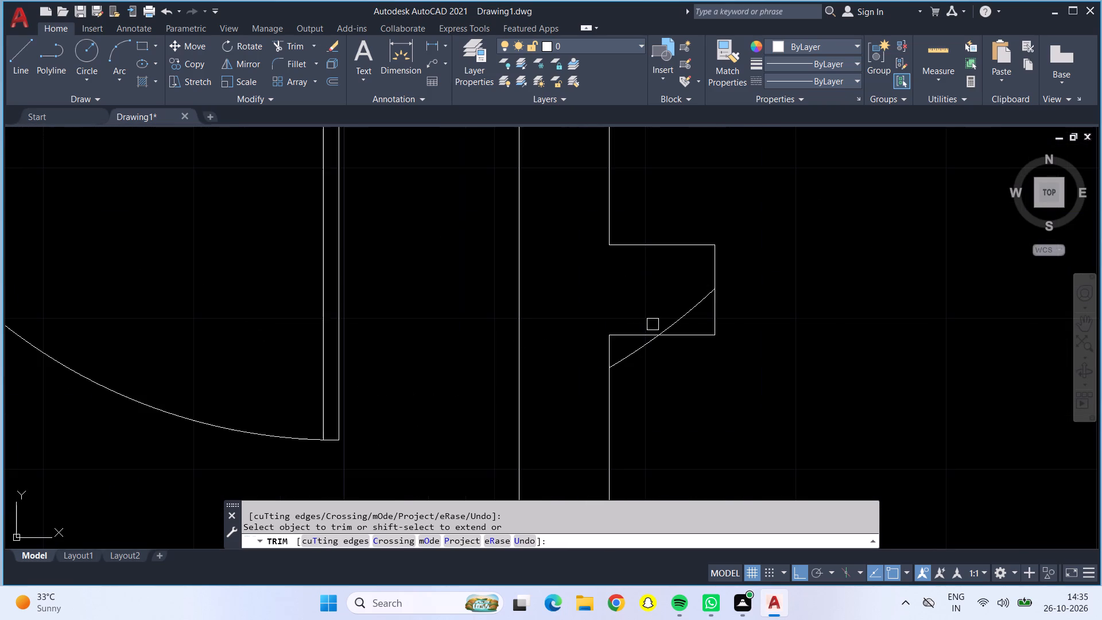
click(673, 320)
click(637, 356)
scroll(642, 356, down, 4)
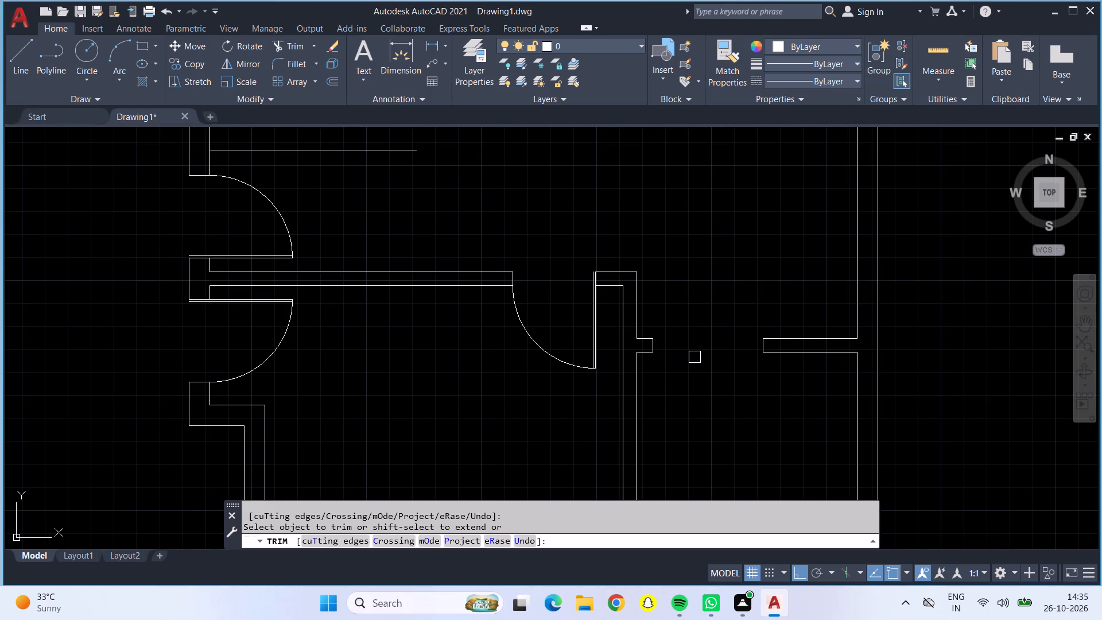
Trim the west corridor door pair's overlapping swing arcs inside the partition and up to both leaves, plus the upper leaf's overhanging line ends.
scroll(711, 356, down, 1)
middle_click(711, 356)
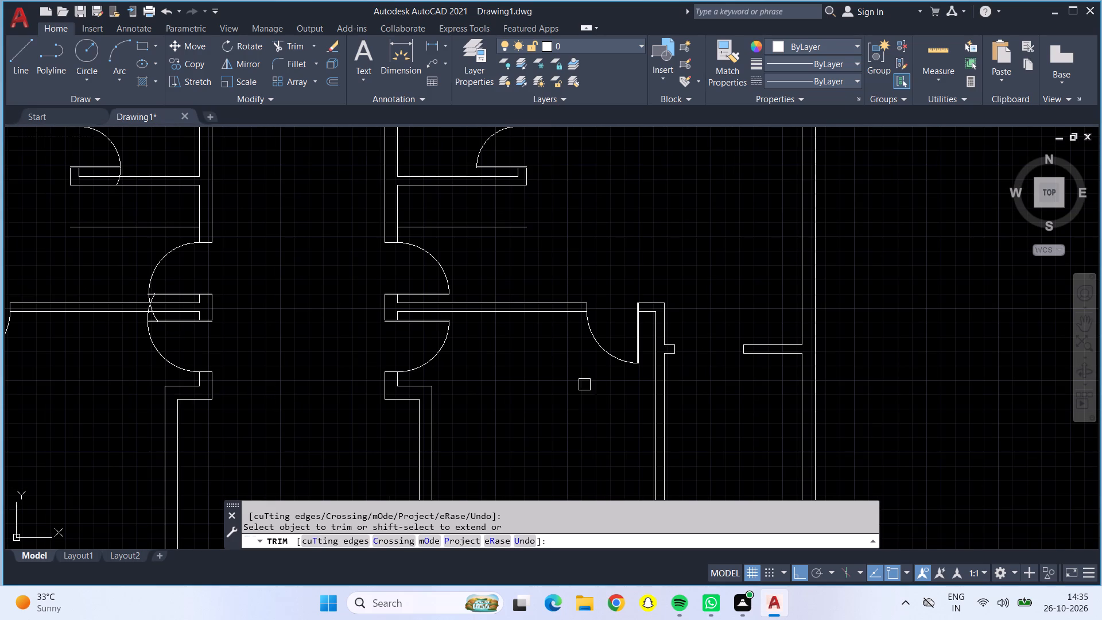
middle_drag(551, 390, 593, 217)
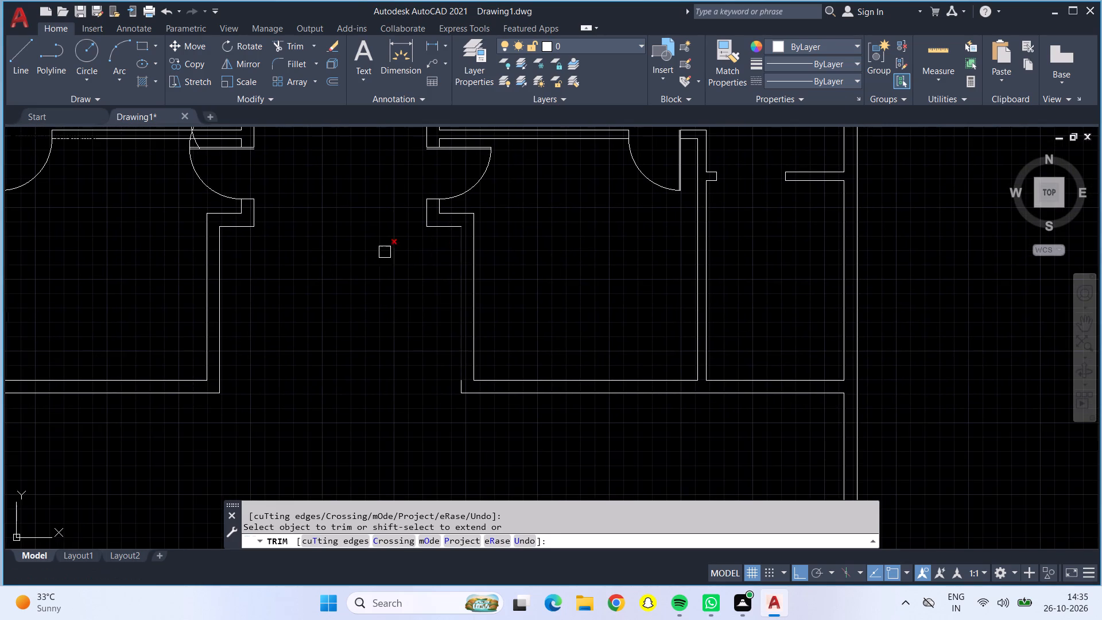
middle_drag(374, 254, 657, 474)
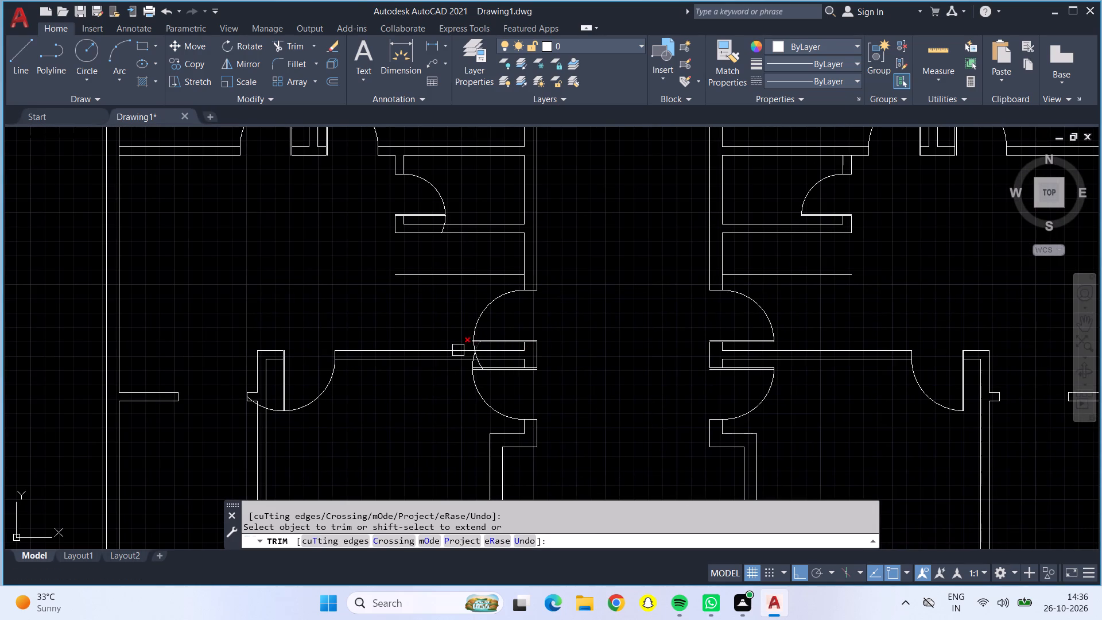
scroll(456, 350, up, 4)
double_click(571, 388)
click(569, 382)
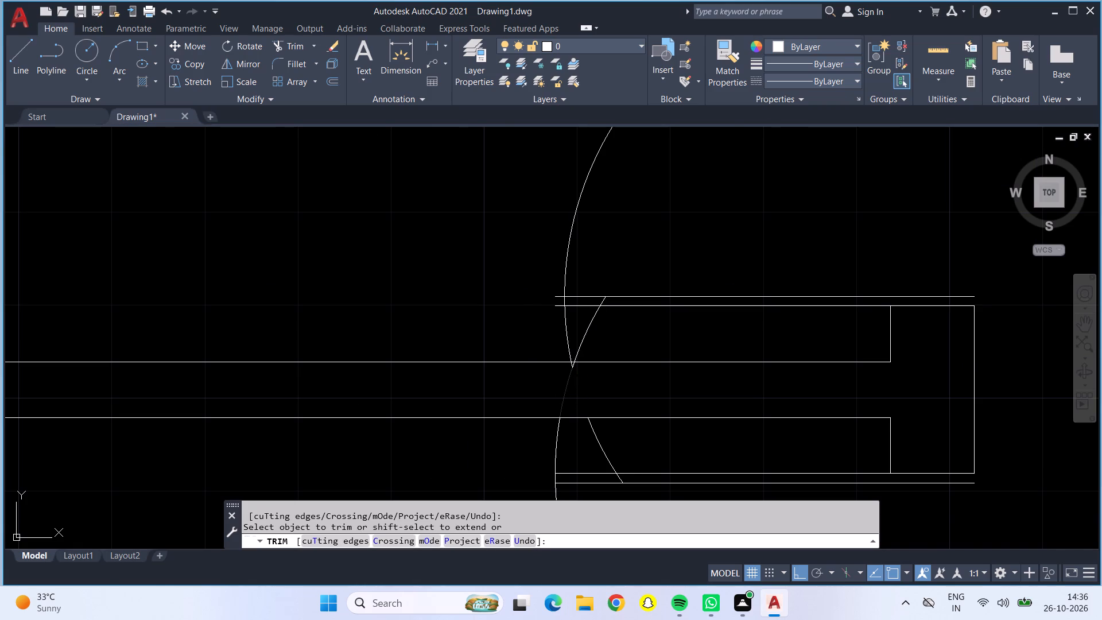
click(565, 351)
click(577, 341)
click(557, 308)
click(554, 299)
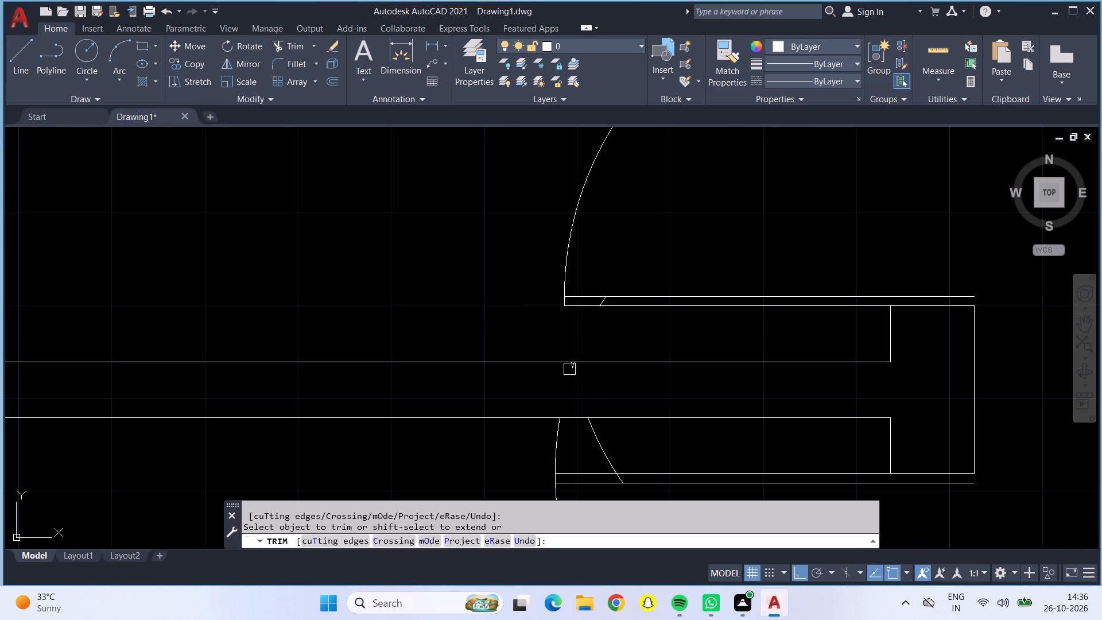
triple_click(569, 370)
drag(534, 452, 610, 456)
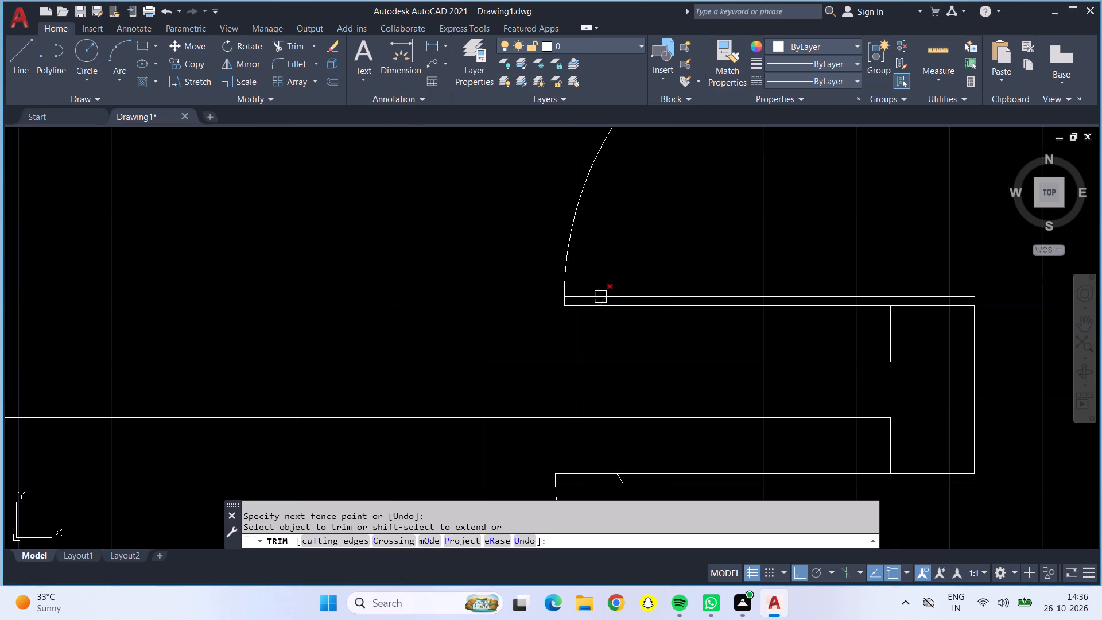
Trim the short arc remnants between the leaf lines of both doors in the west corridor pair.
scroll(600, 297, up, 4)
drag(604, 303, 645, 317)
scroll(645, 317, down, 3)
scroll(661, 425, down, 1)
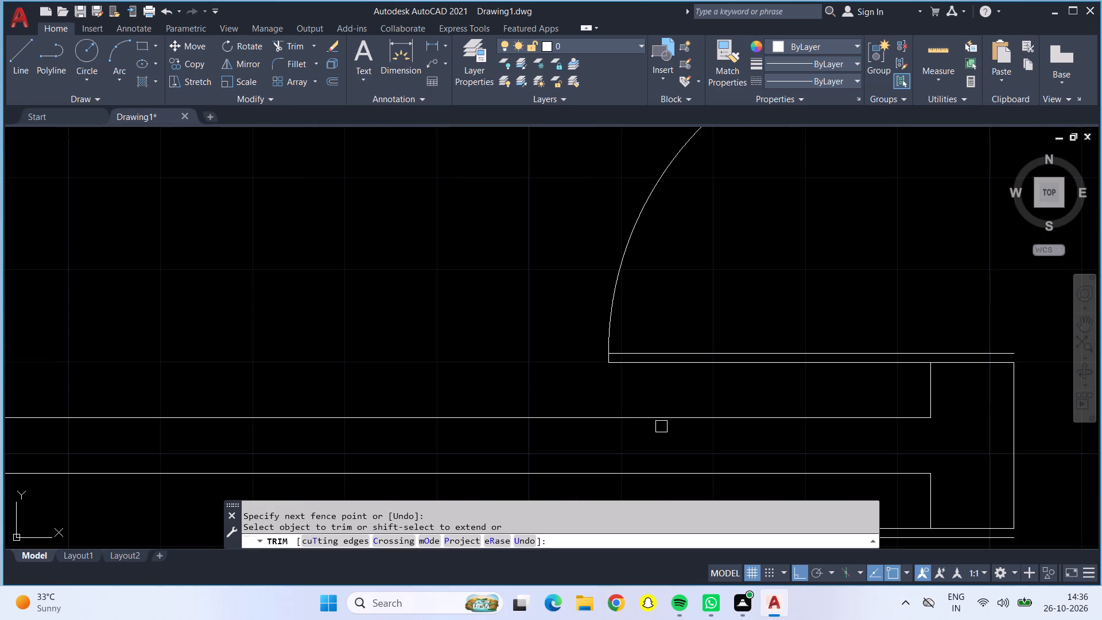
middle_drag(661, 427, 635, 297)
scroll(637, 414, up, 4)
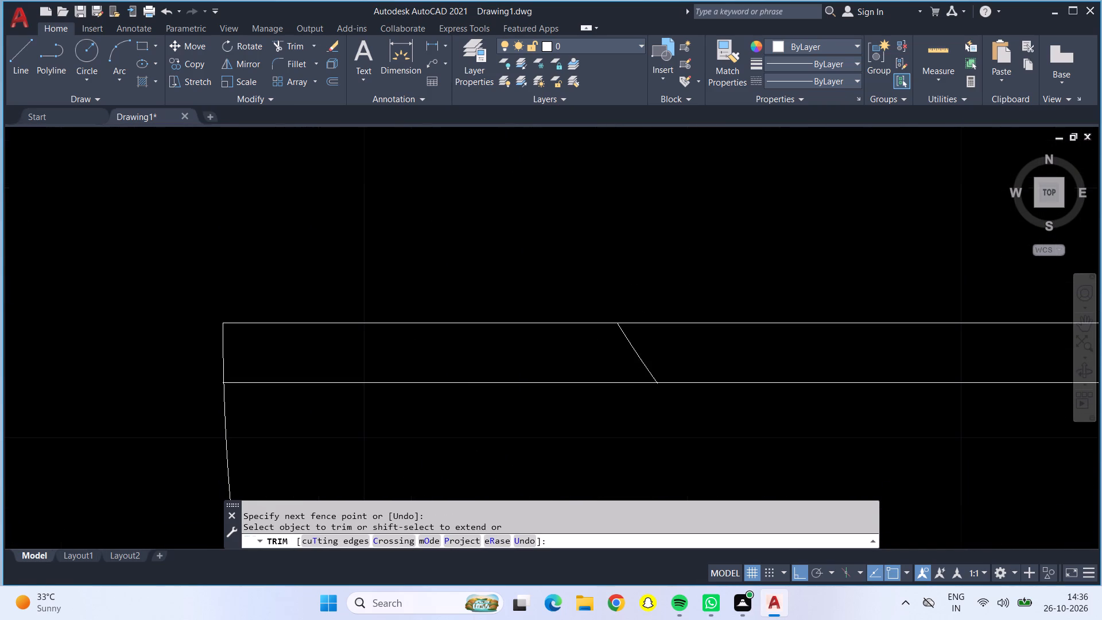
drag(623, 367, 663, 352)
scroll(663, 352, down, 5)
Trim the southwest room door's swing arc beyond its leaf, inside the wall stub and across the vertical partition.
scroll(606, 370, down, 3)
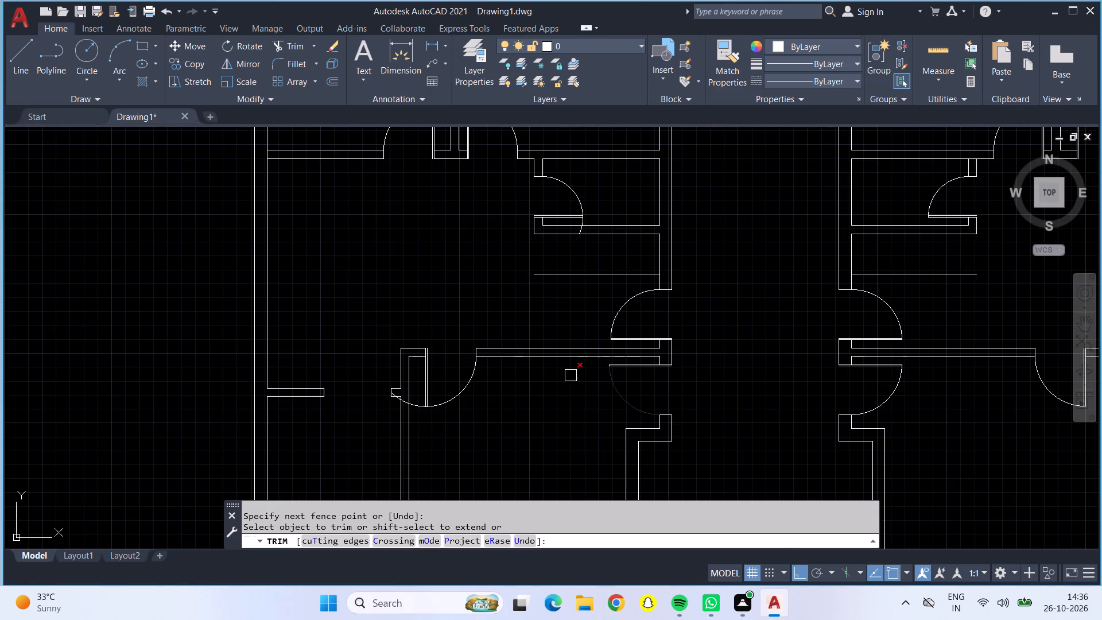
scroll(404, 397, up, 4)
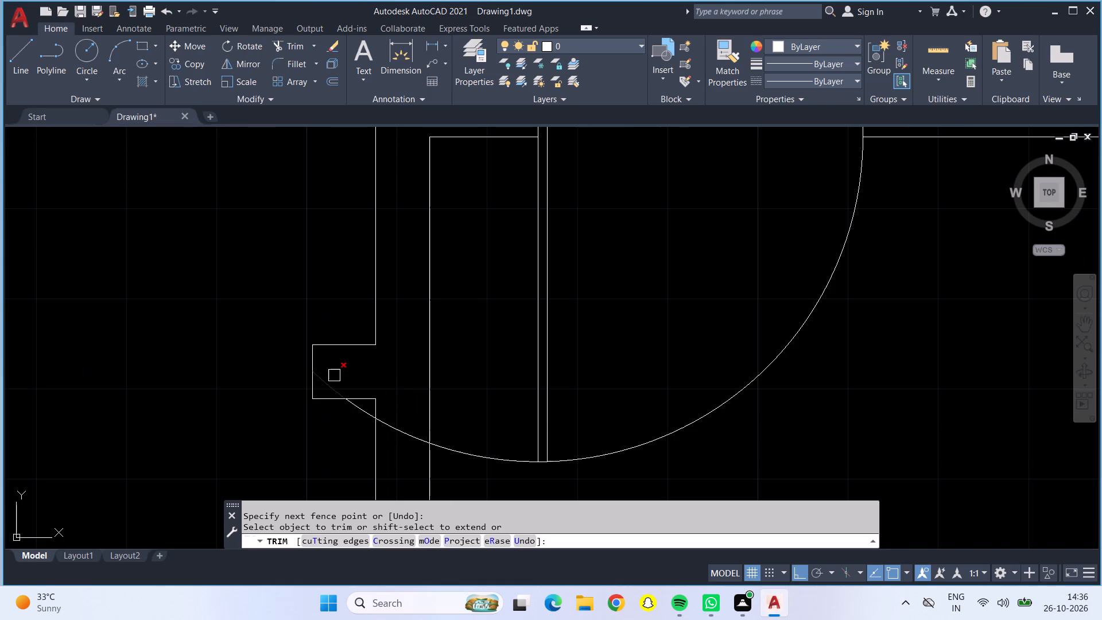
click(325, 379)
click(348, 409)
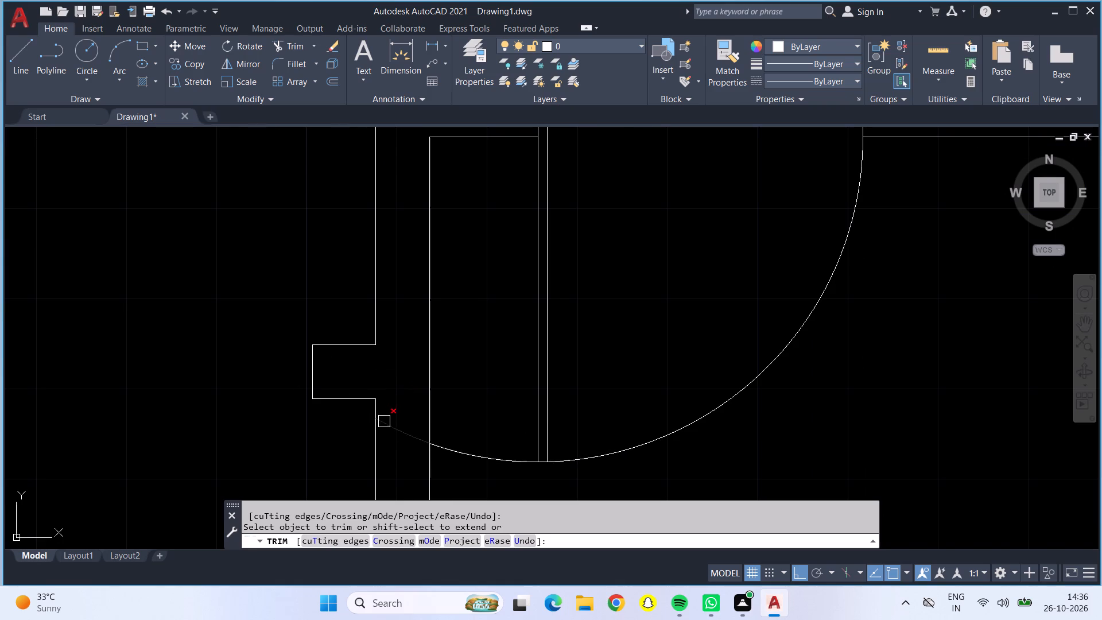
click(384, 421)
click(457, 446)
Trim the overlapping swing arcs of the west door pair in the second room row, inside the vertical partition and up to both leaves.
scroll(456, 446, down, 4)
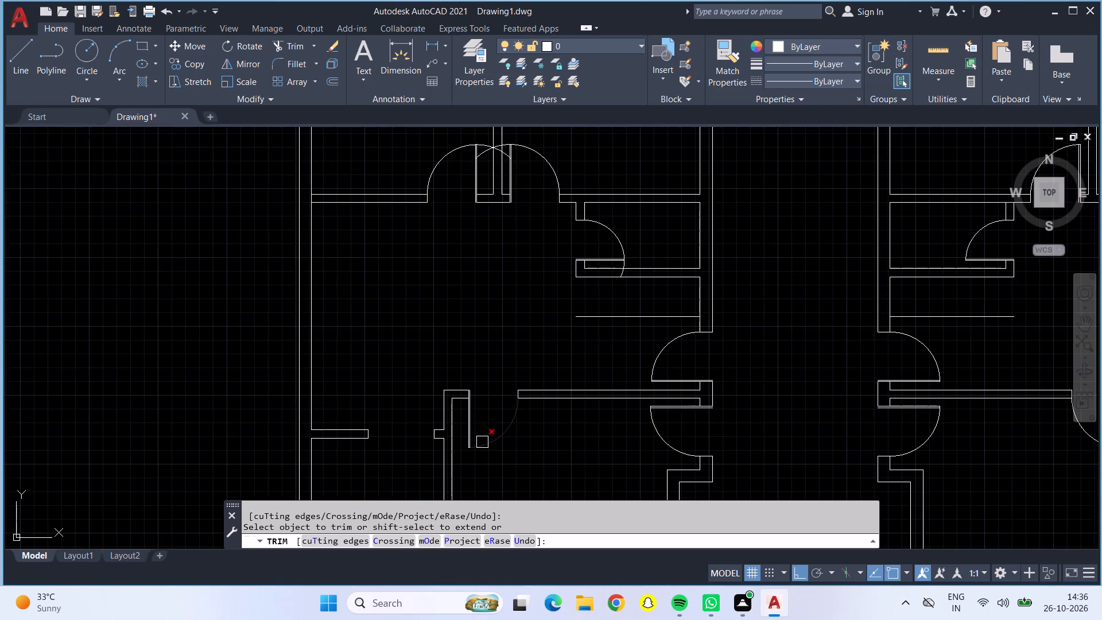
scroll(484, 440, down, 2)
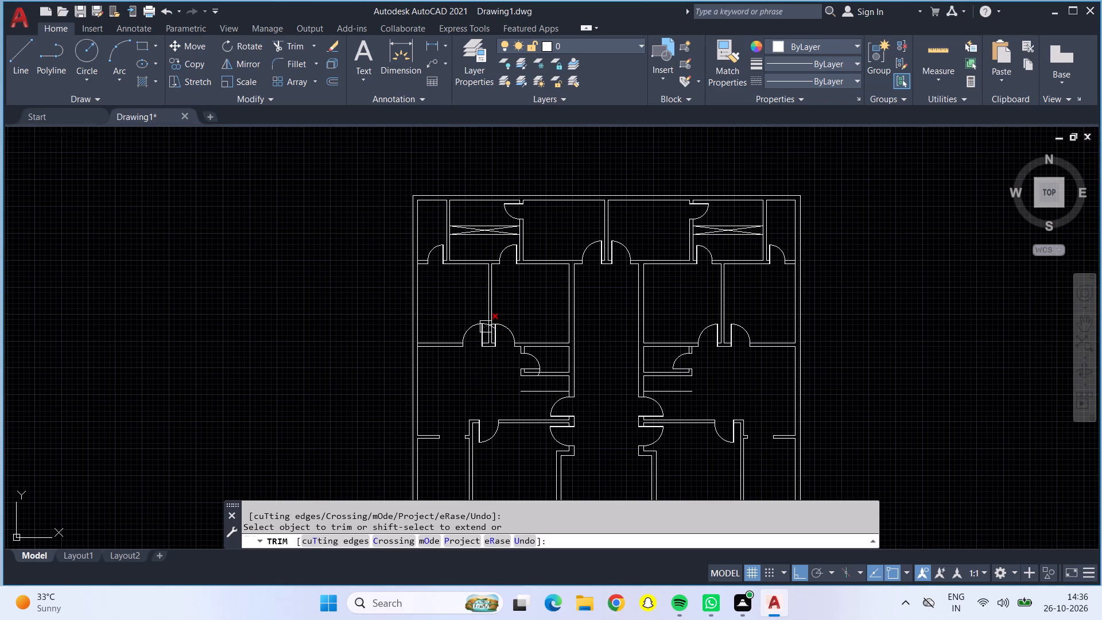
scroll(487, 319, up, 5)
triple_click(494, 373)
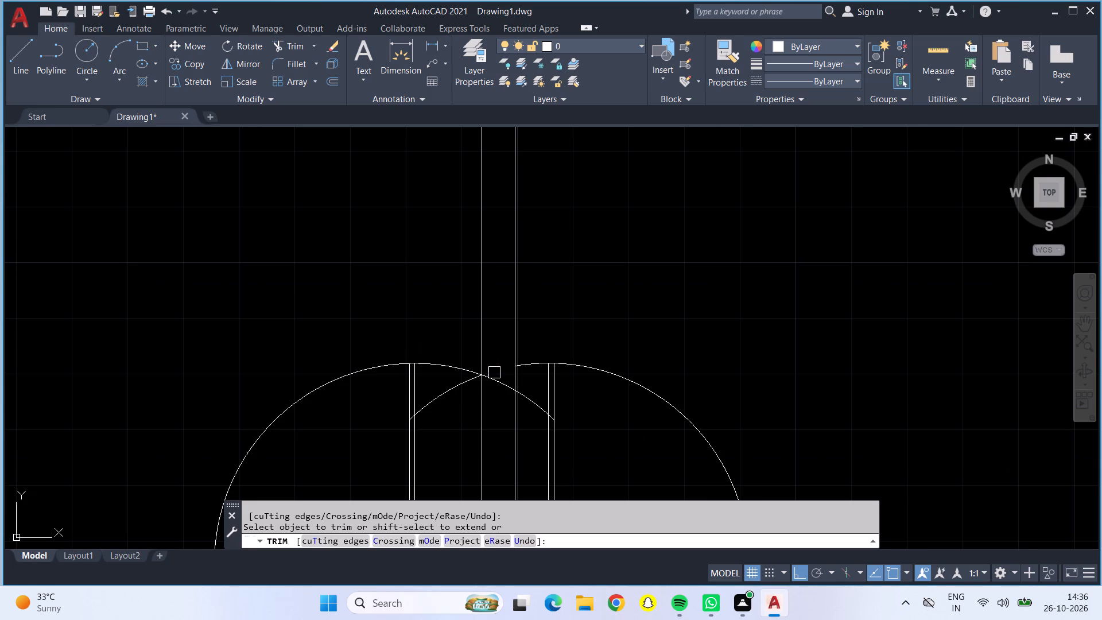
click(493, 383)
click(497, 384)
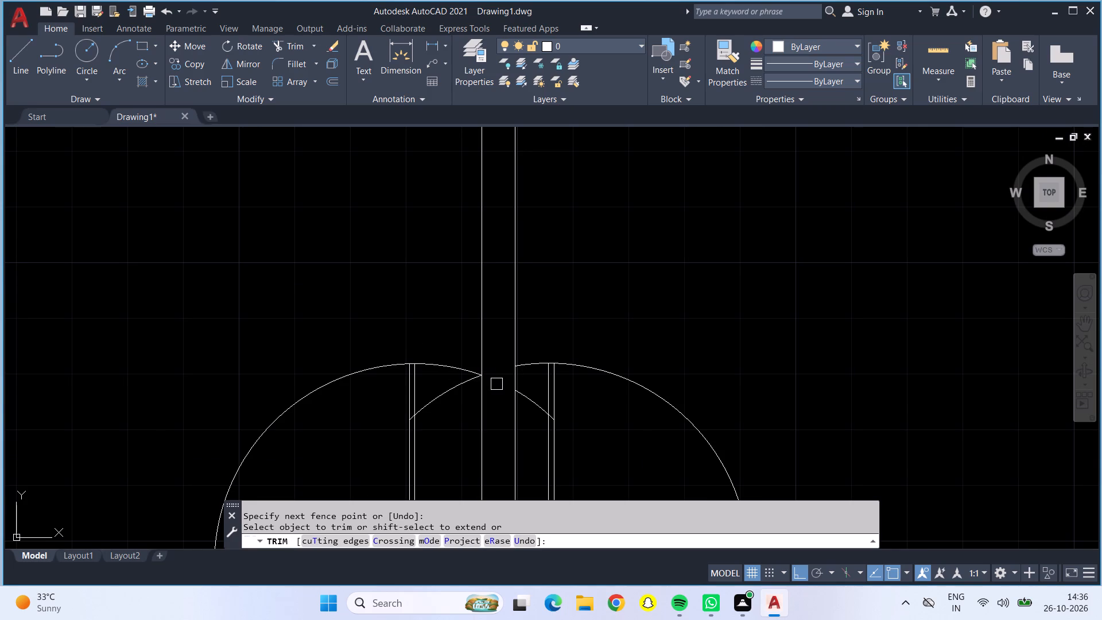
click(466, 385)
click(463, 369)
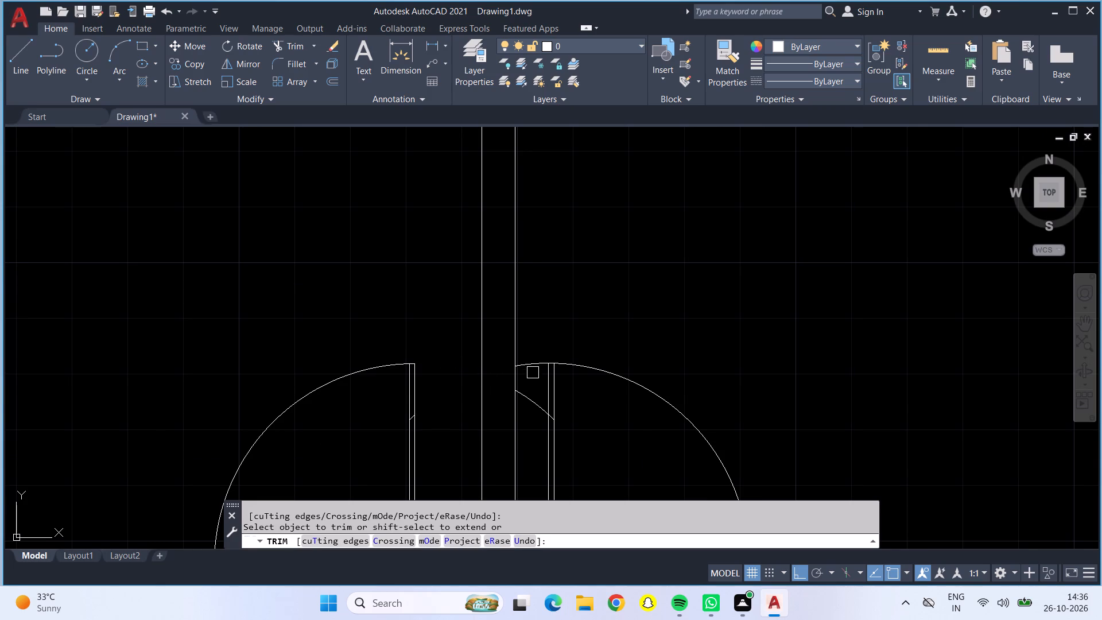
click(531, 366)
click(527, 400)
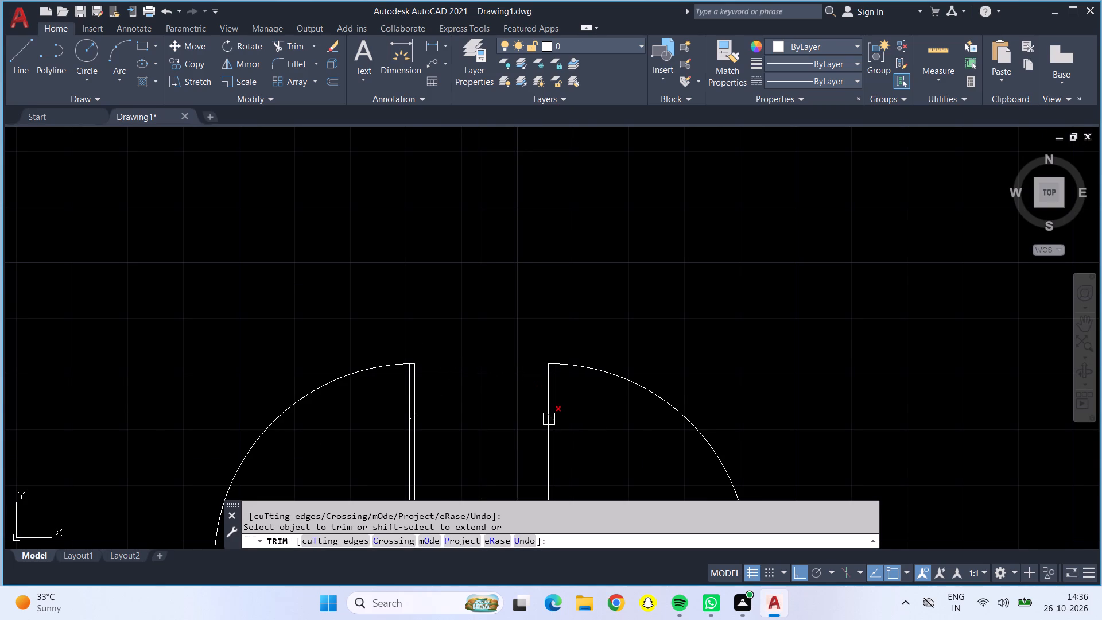
Trim the short arc remnants between the leaf lines of both doors in that west pair.
scroll(549, 419, up, 6)
click(547, 408)
scroll(546, 401, down, 6)
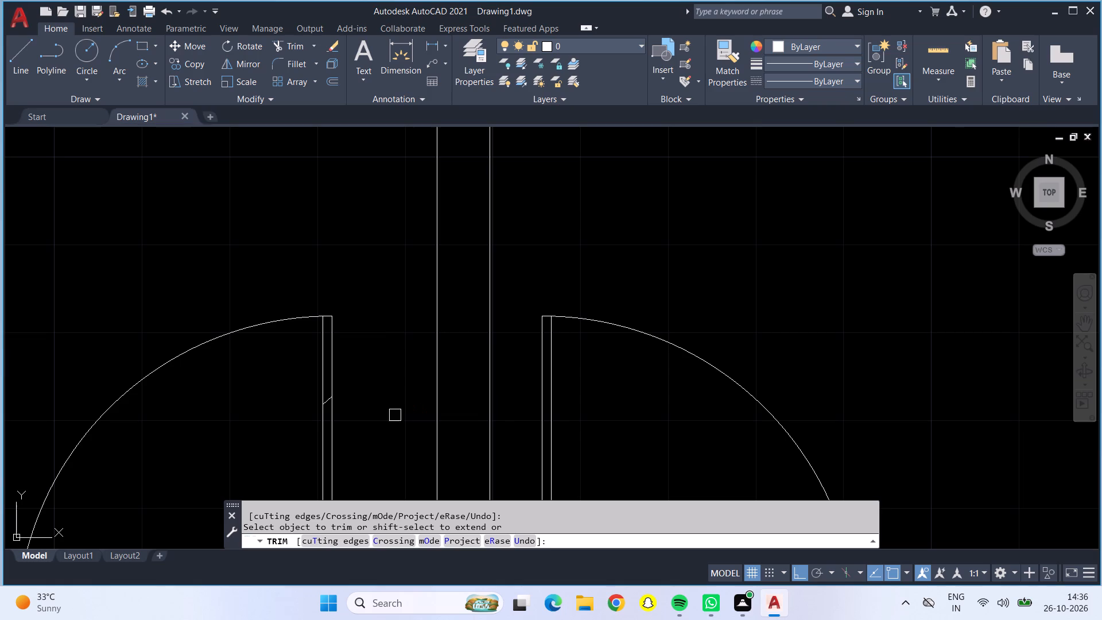
scroll(325, 400, up, 5)
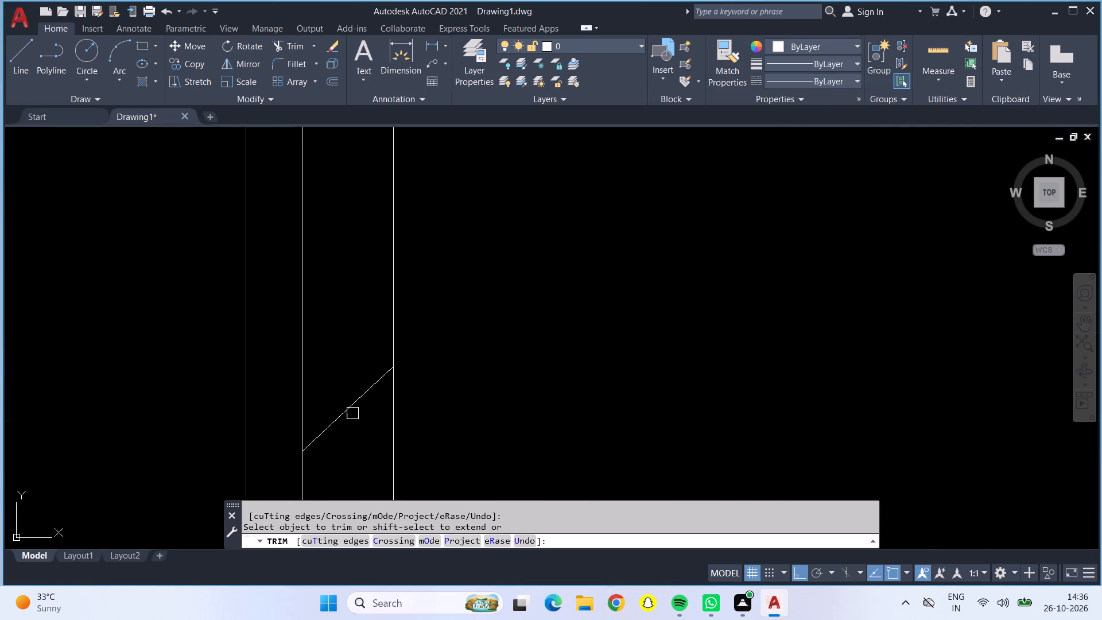
click(352, 413)
scroll(351, 415, down, 6)
scroll(401, 408, down, 3)
scroll(511, 363, down, 1)
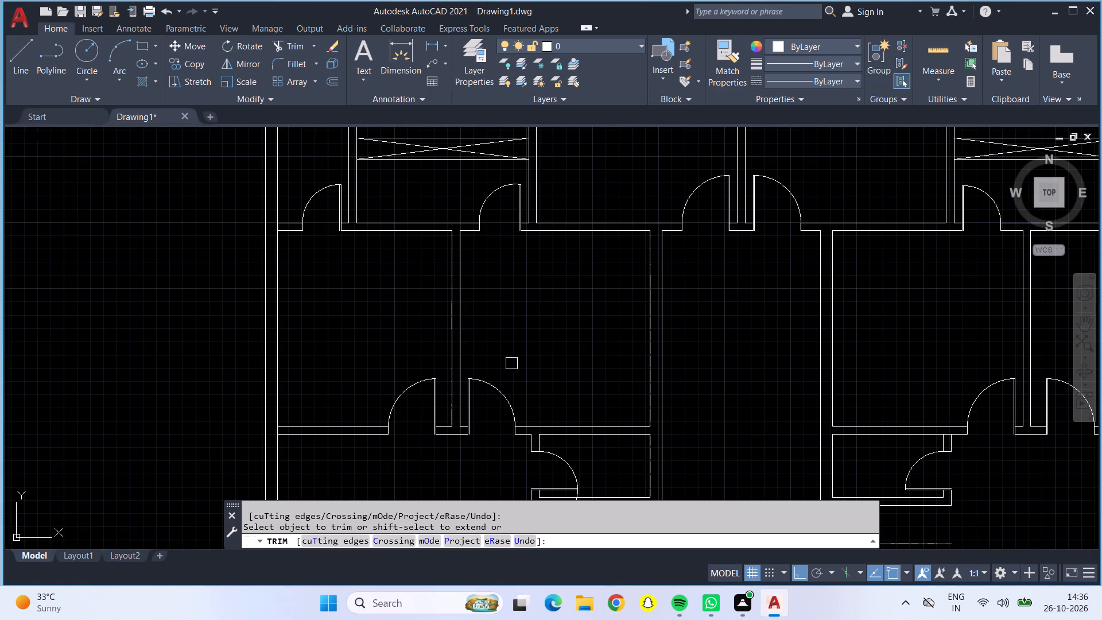
Trim the swing arc below the leaf of the west small room's door, including the piece inside the horizontal partition.
middle_drag(511, 363, 508, 220)
scroll(515, 279, down, 2)
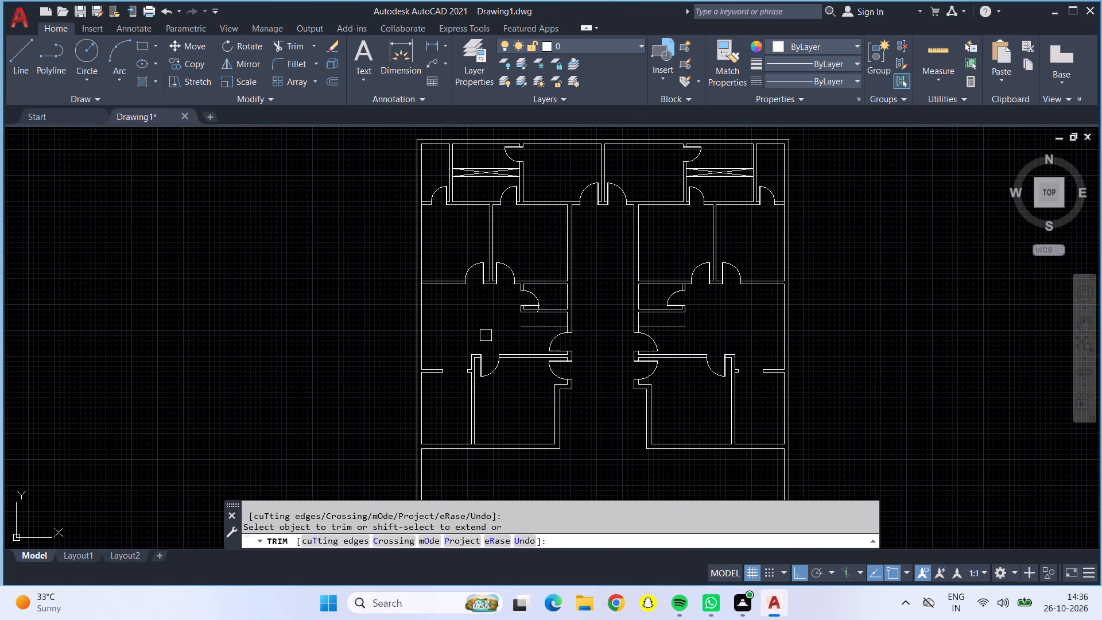
middle_drag(483, 327, 475, 266)
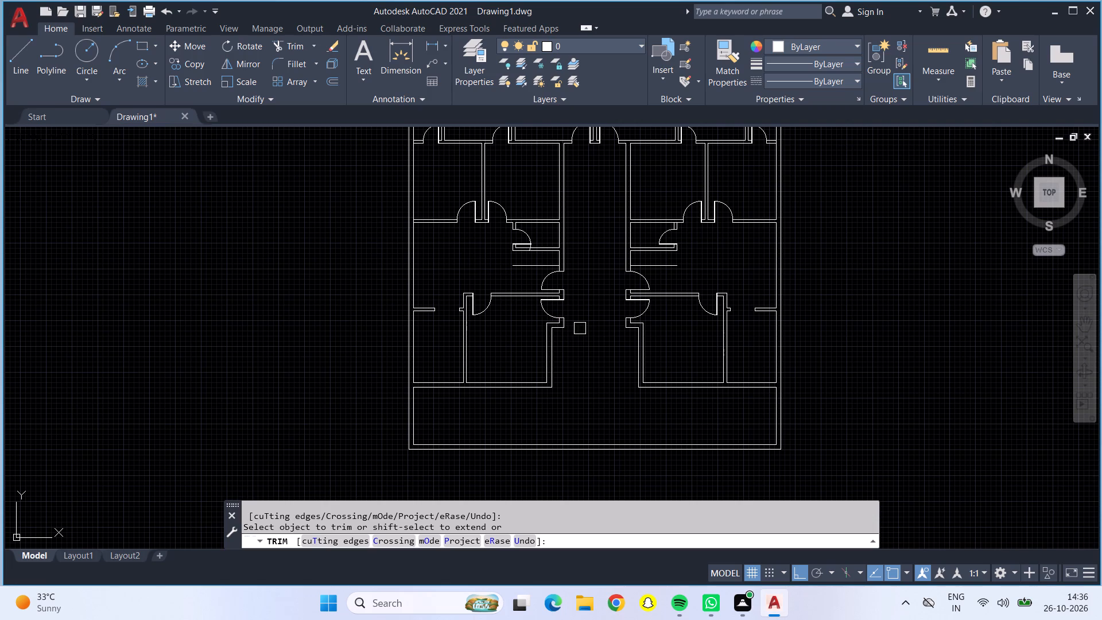
middle_drag(584, 328, 592, 399)
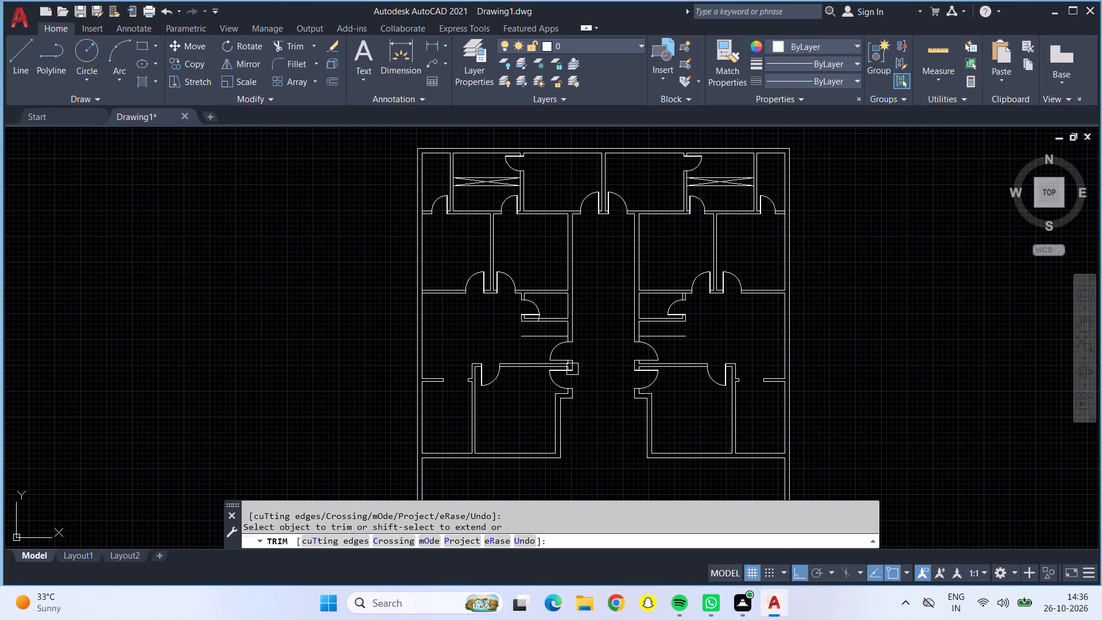
scroll(533, 312, up, 7)
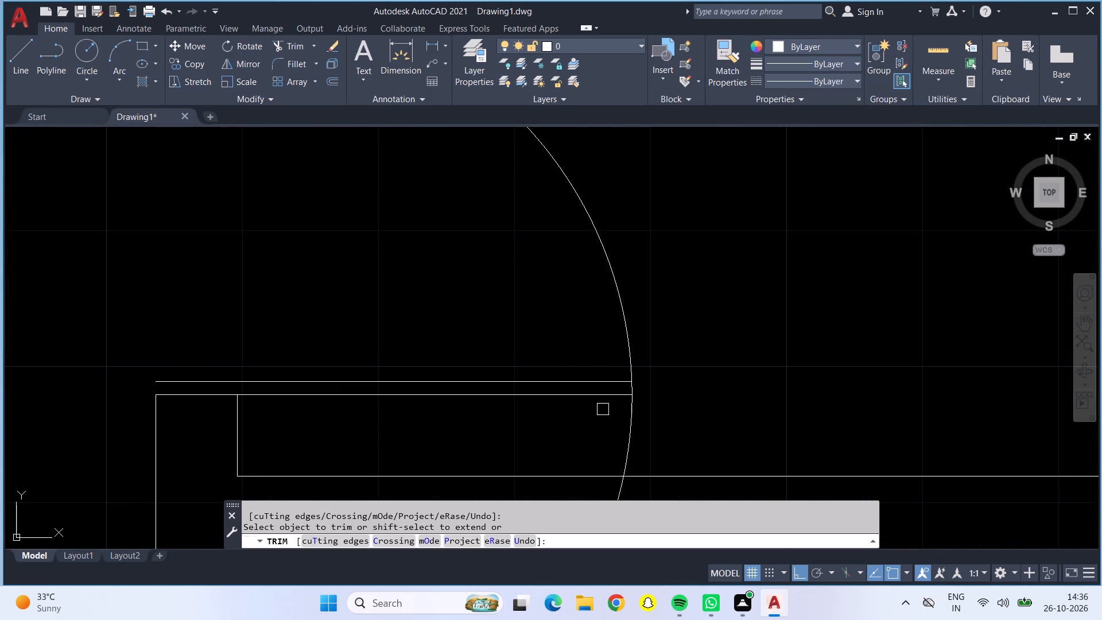
drag(605, 413, 648, 419)
scroll(646, 418, down, 1)
middle_drag(642, 416, 626, 316)
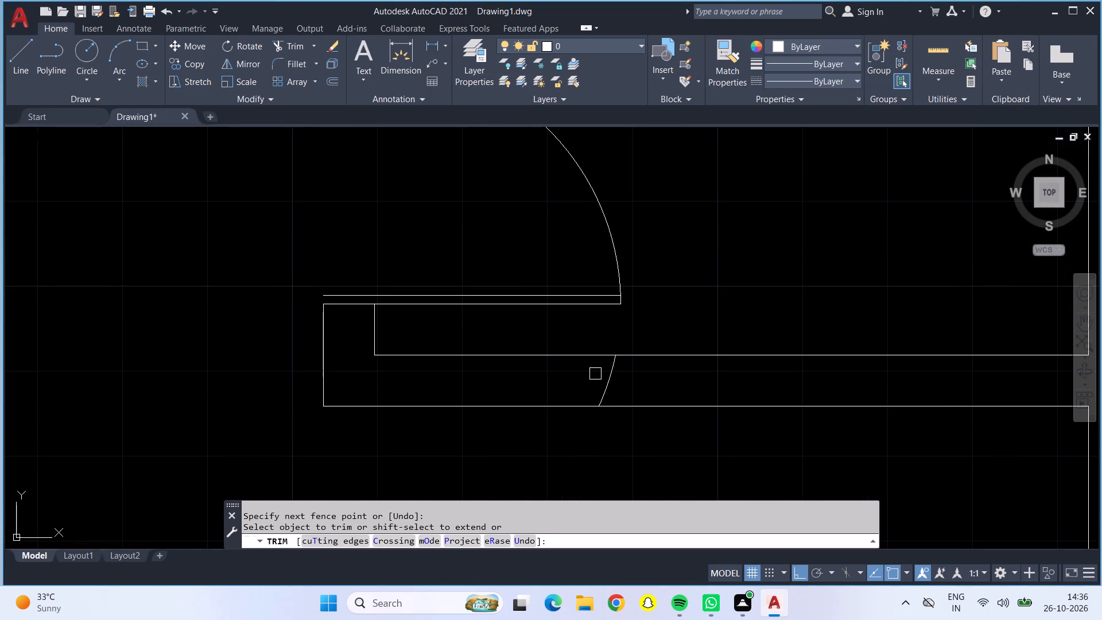
click(614, 384)
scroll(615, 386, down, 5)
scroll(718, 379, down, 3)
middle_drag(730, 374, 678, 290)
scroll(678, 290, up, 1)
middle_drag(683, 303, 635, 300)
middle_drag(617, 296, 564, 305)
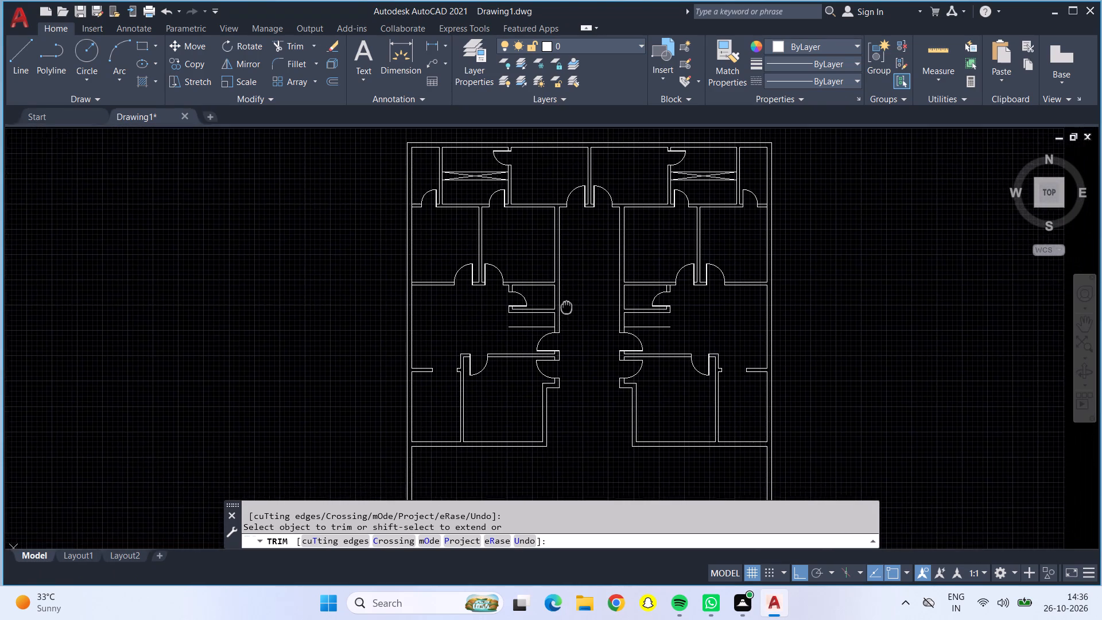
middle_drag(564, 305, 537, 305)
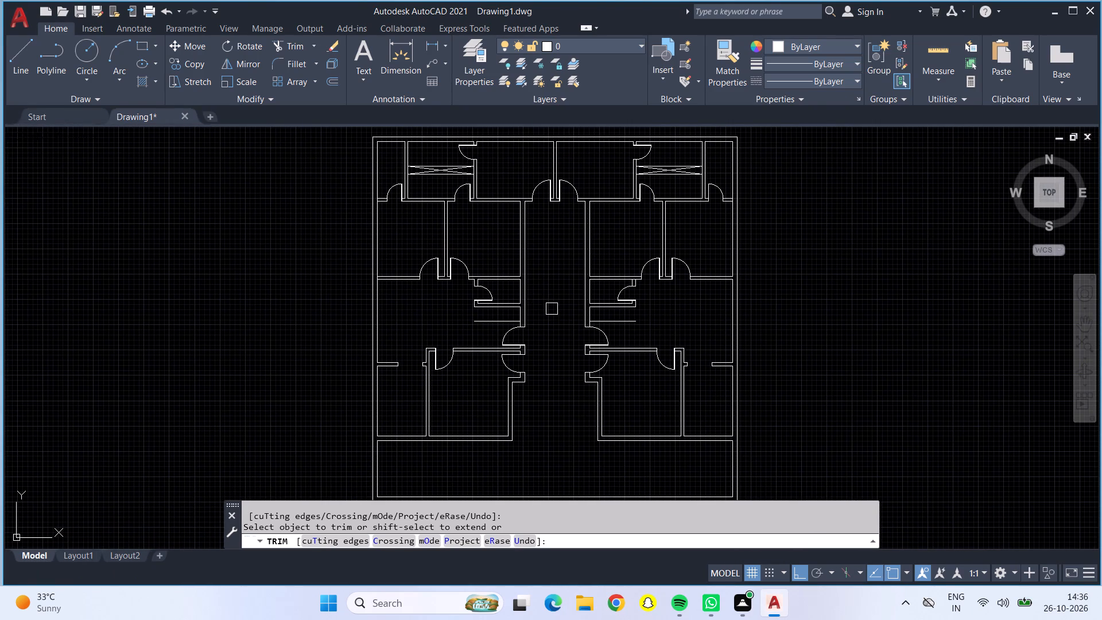
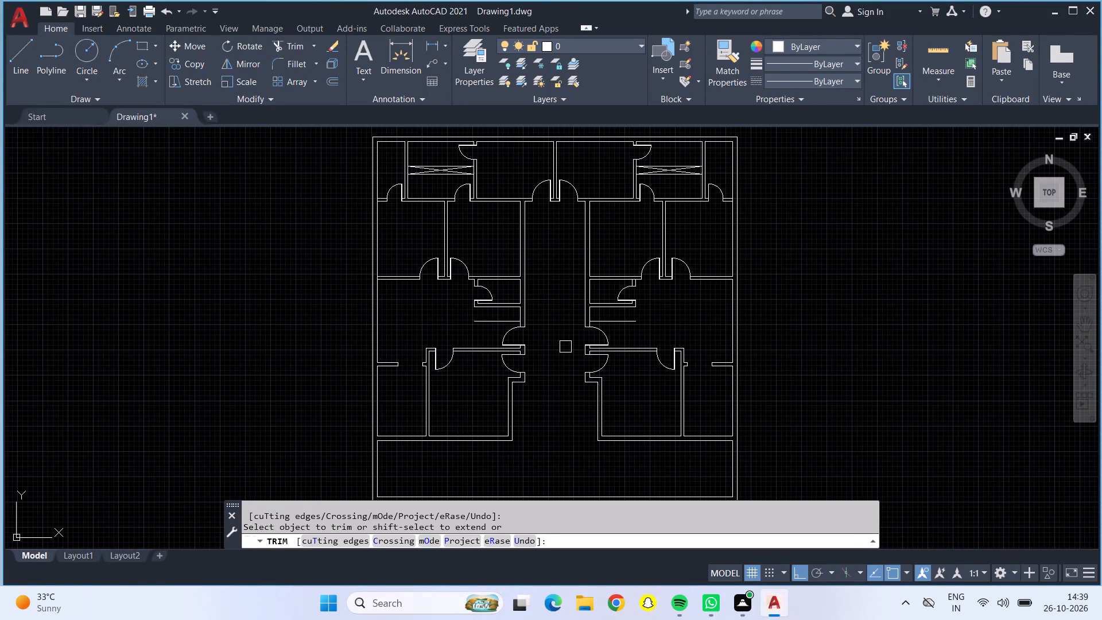
Offset the inner passage wall line by 9" repeatedly into the west unit's stair area to make seven tread lines.
key(Escape)
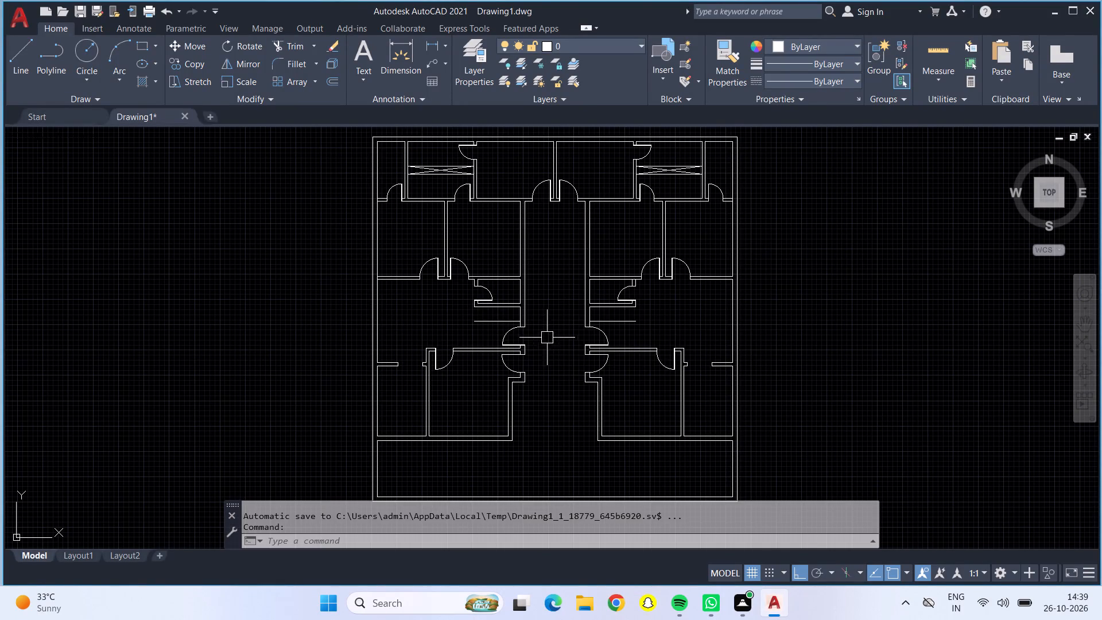
middle_drag(552, 334, 554, 352)
scroll(553, 334, up, 1)
middle_click(554, 352)
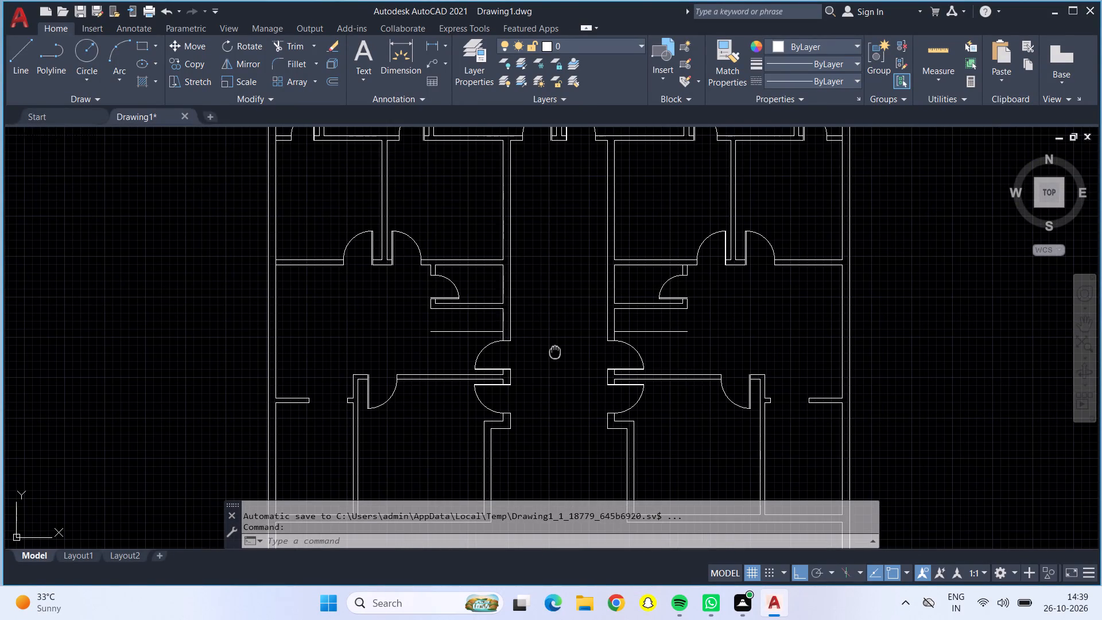
scroll(555, 352, up, 1)
middle_drag(537, 344, 561, 391)
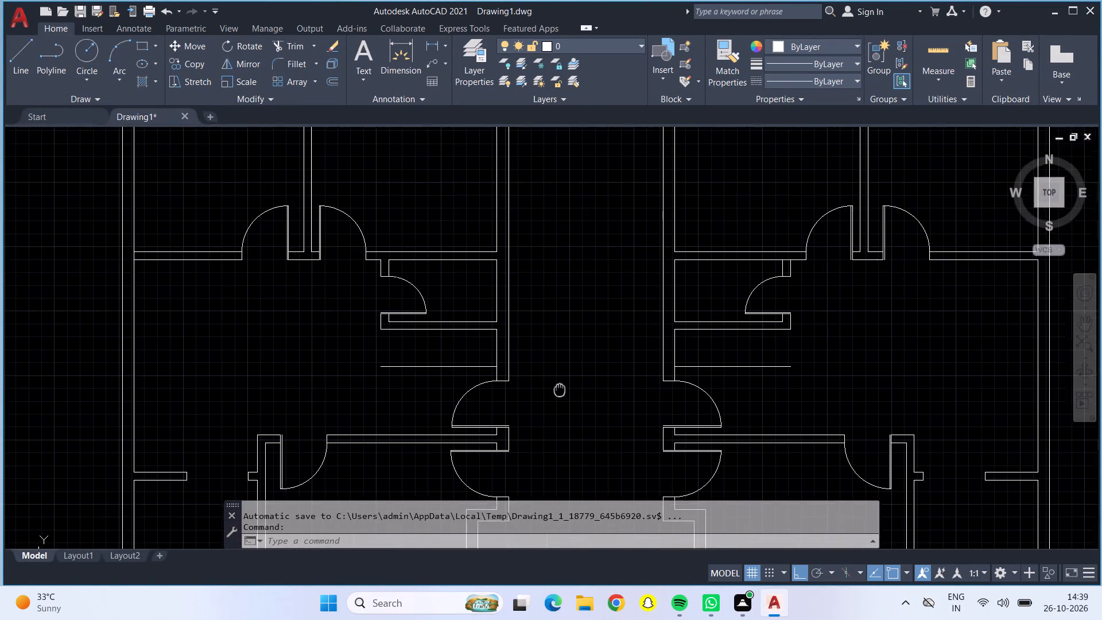
middle_drag(561, 391, 562, 392)
scroll(562, 392, up, 1)
scroll(444, 319, up, 2)
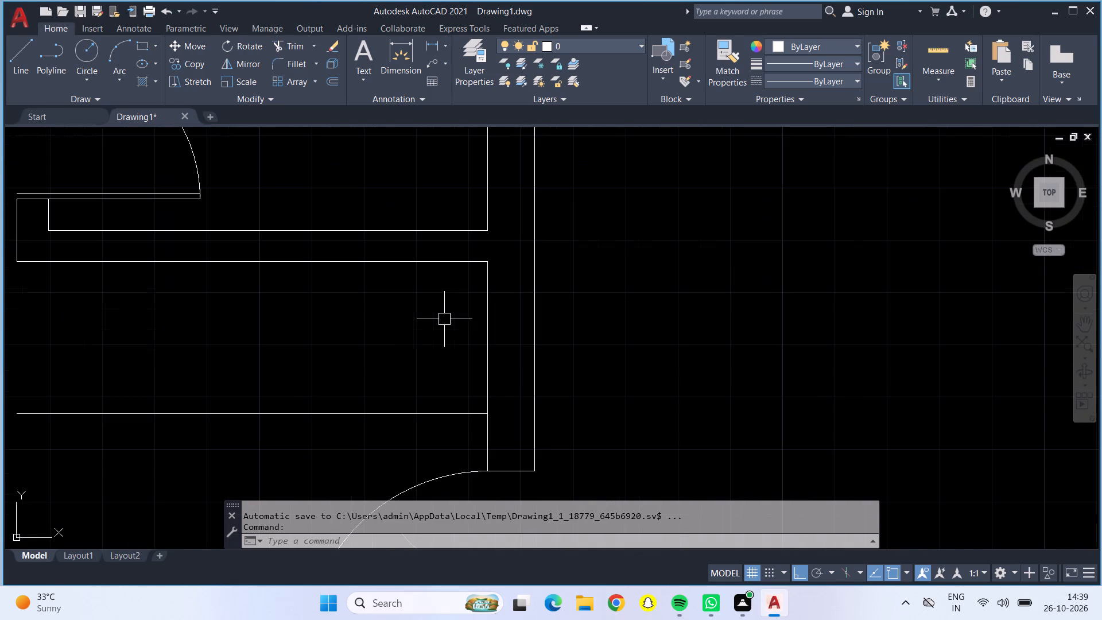
key(Escape)
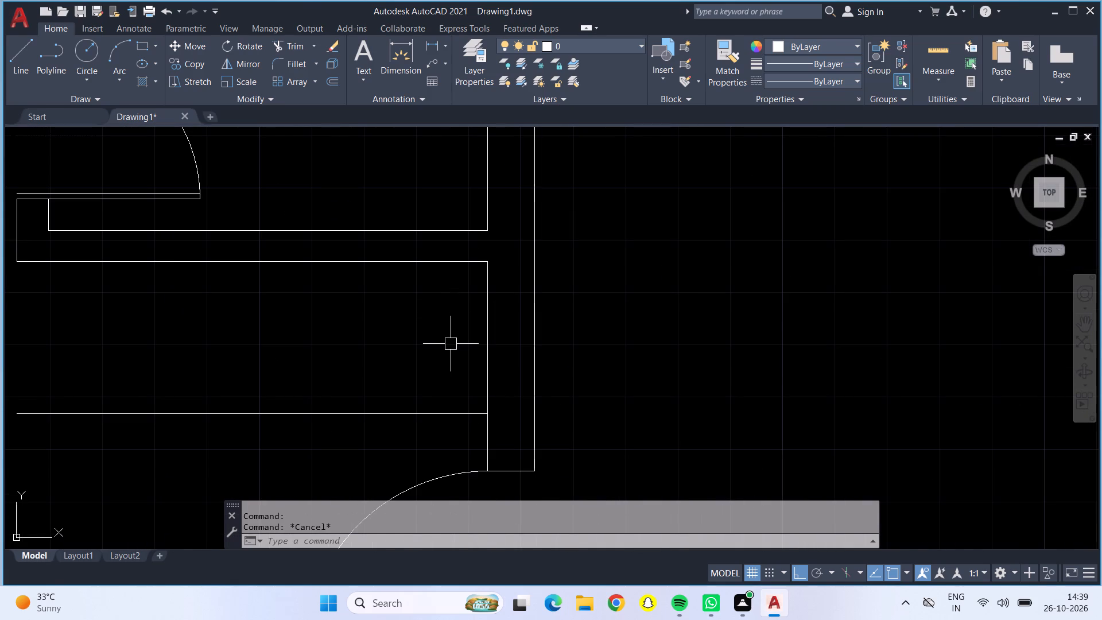
key(o)
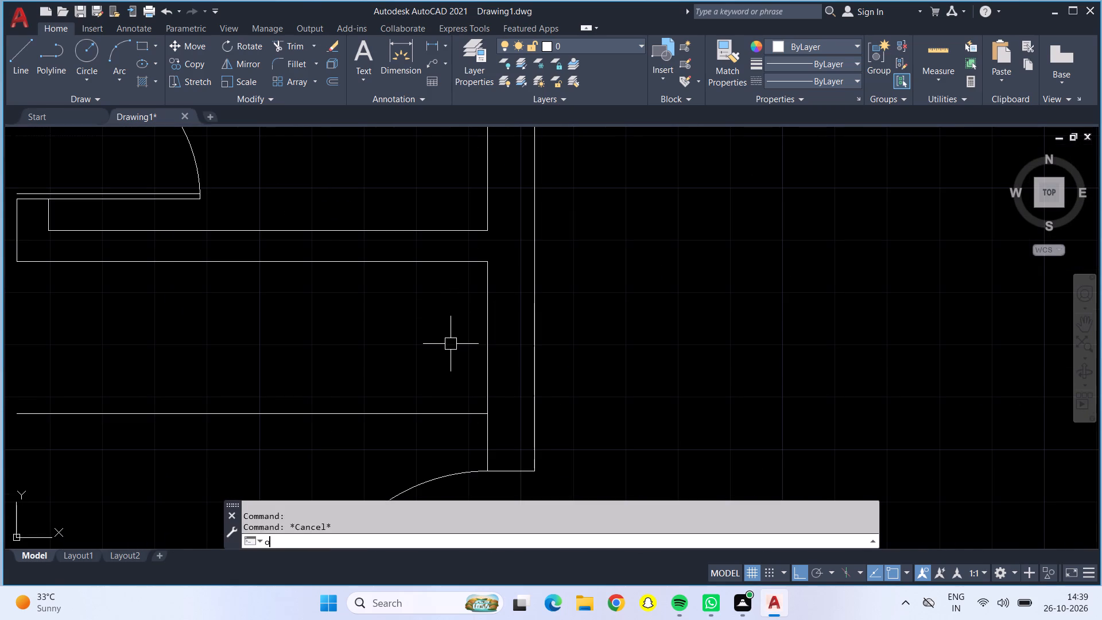
key(Return)
key(3)
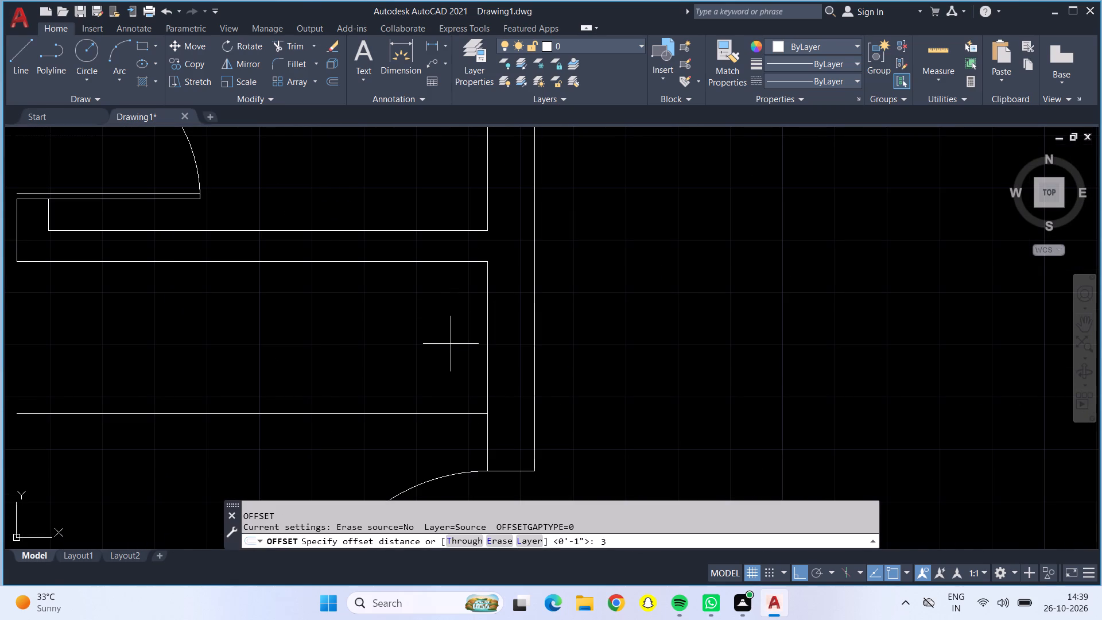
key(BackSpace)
text(9")
key(Return)
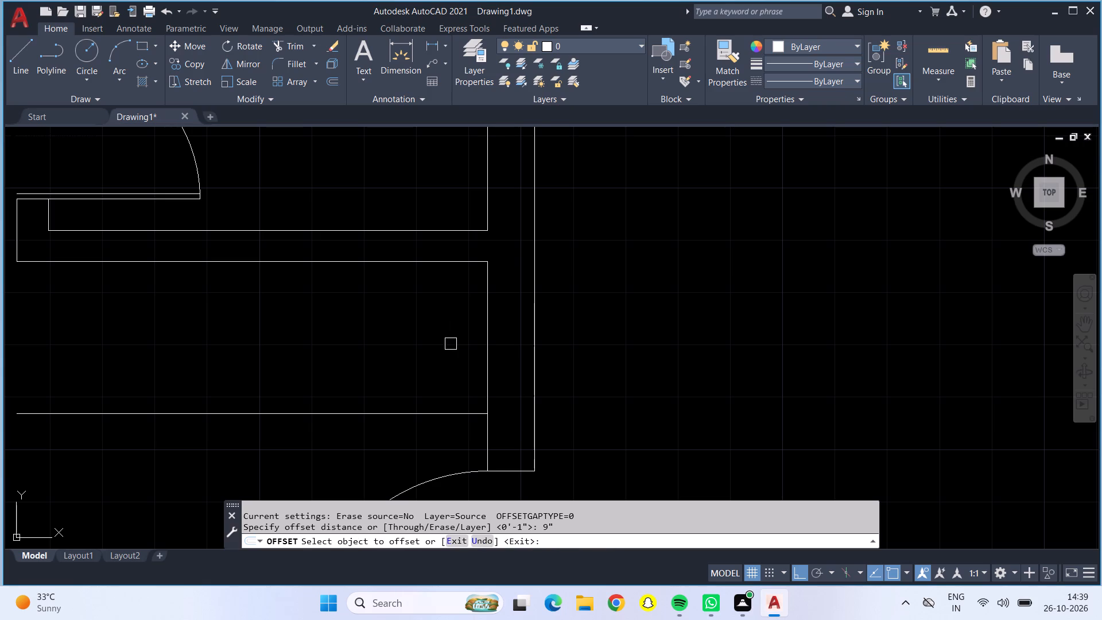
drag(486, 347, 465, 341)
click(393, 323)
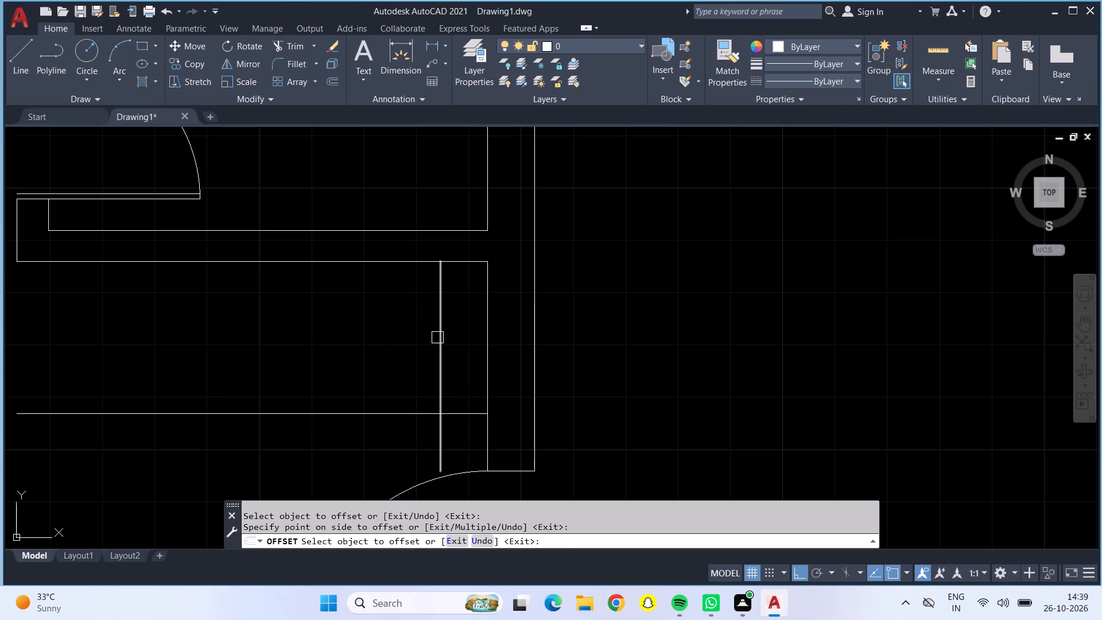
click(437, 338)
click(398, 327)
click(396, 327)
click(362, 316)
drag(348, 323, 341, 324)
click(247, 311)
click(295, 332)
click(270, 328)
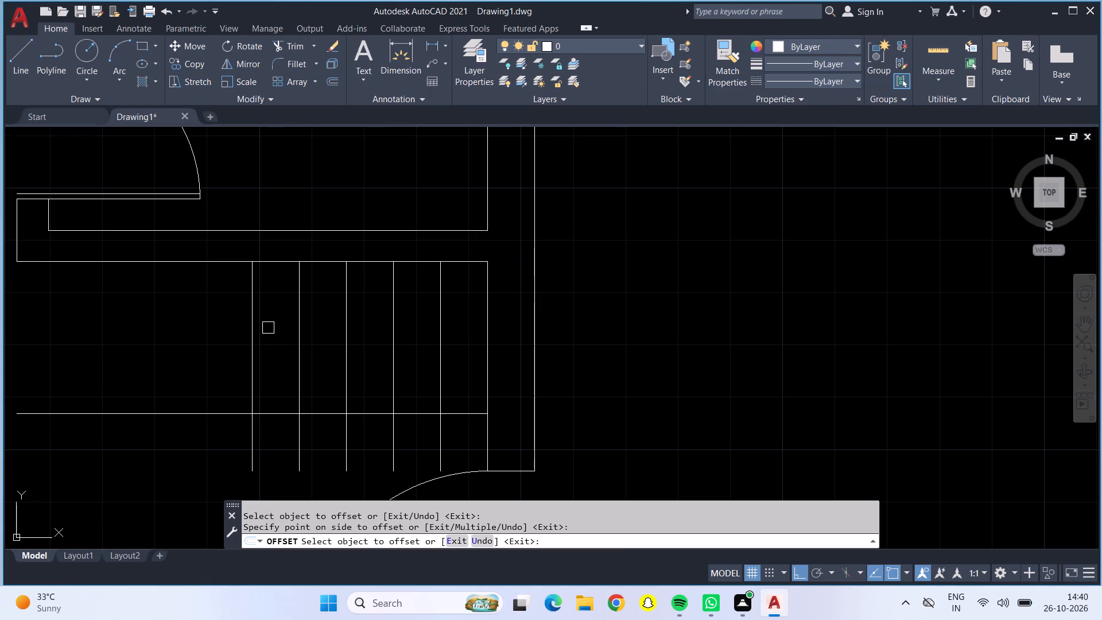
click(249, 328)
click(95, 323)
scroll(106, 324, down, 1)
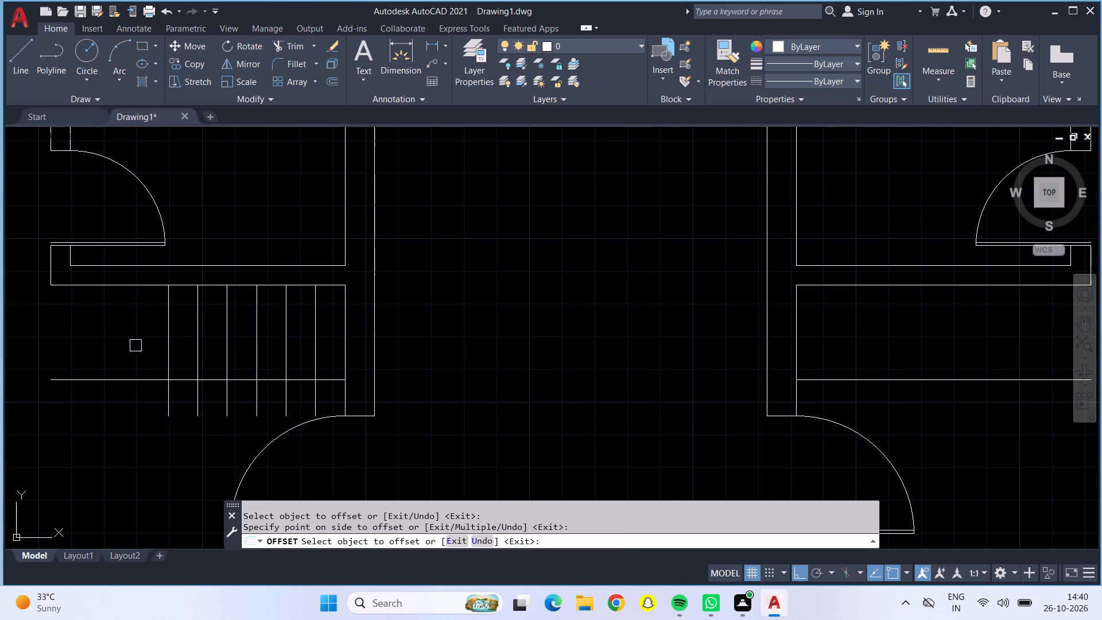
click(168, 342)
click(108, 323)
Offset the matching inner wall line 9" at a time into the east unit's stair area to make seven tread lines.
middle_drag(532, 310, 316, 315)
scroll(525, 313, down, 1)
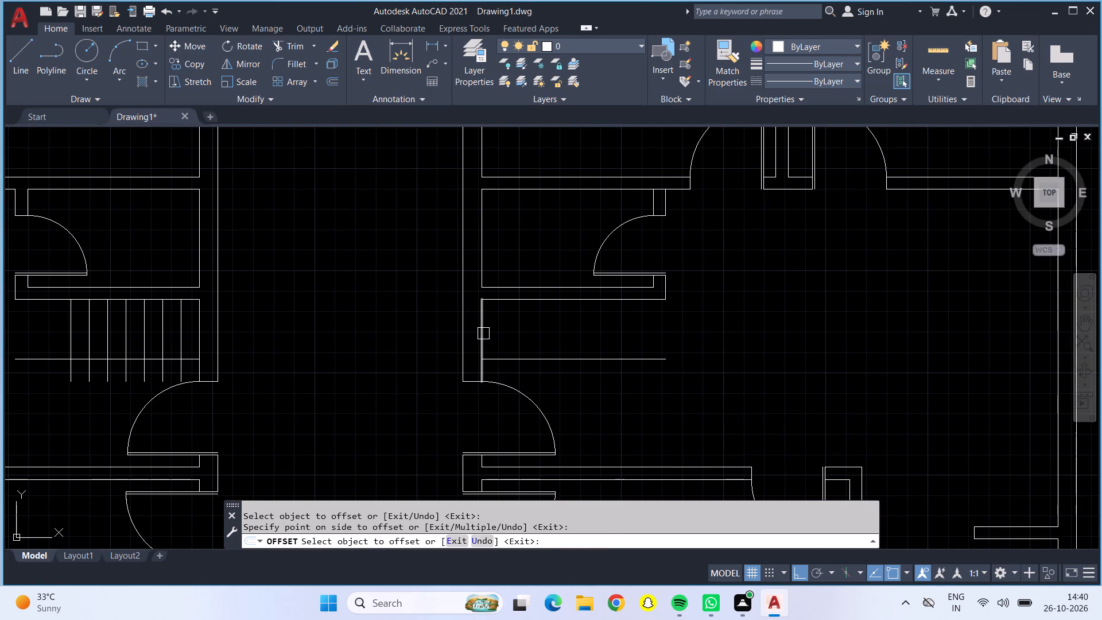
click(484, 334)
click(517, 336)
click(499, 334)
drag(537, 341, 527, 339)
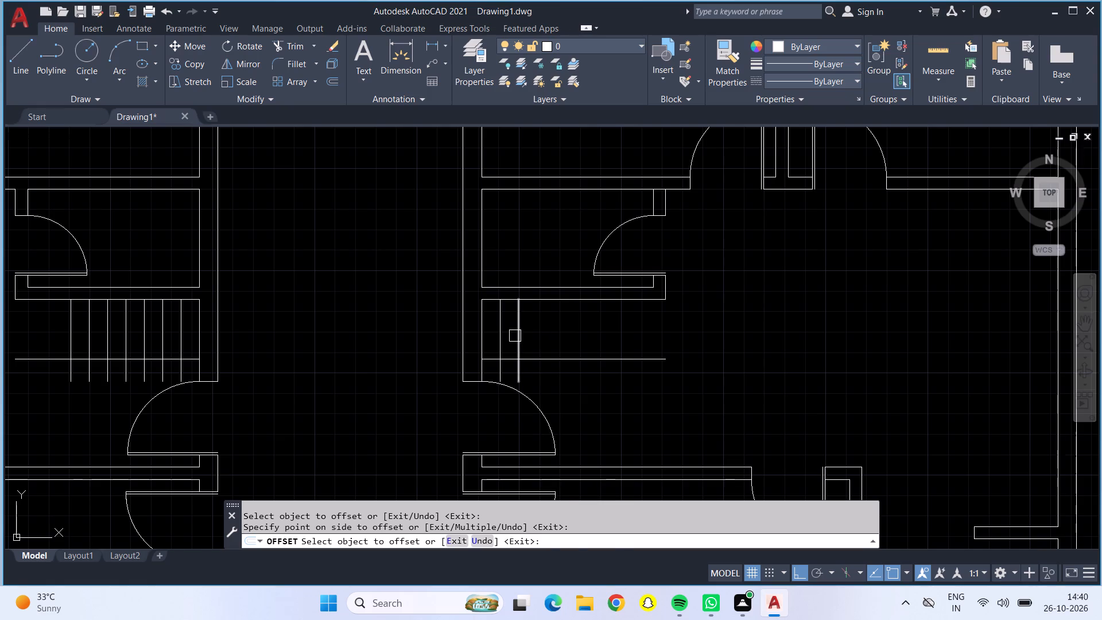
click(515, 336)
click(562, 343)
click(542, 336)
click(537, 339)
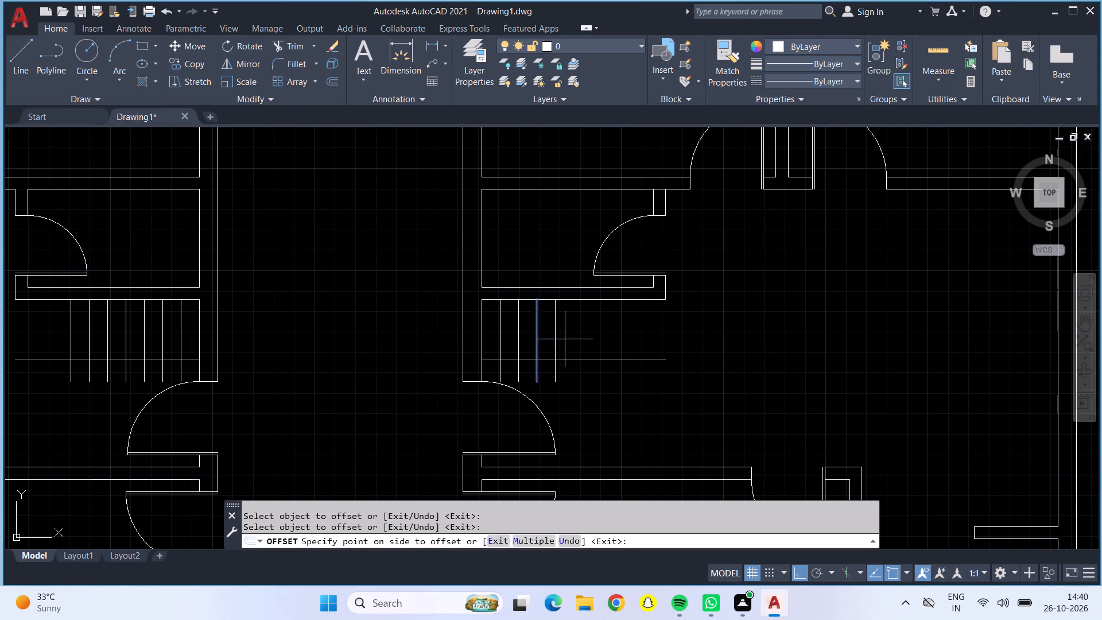
click(570, 342)
click(552, 336)
click(579, 342)
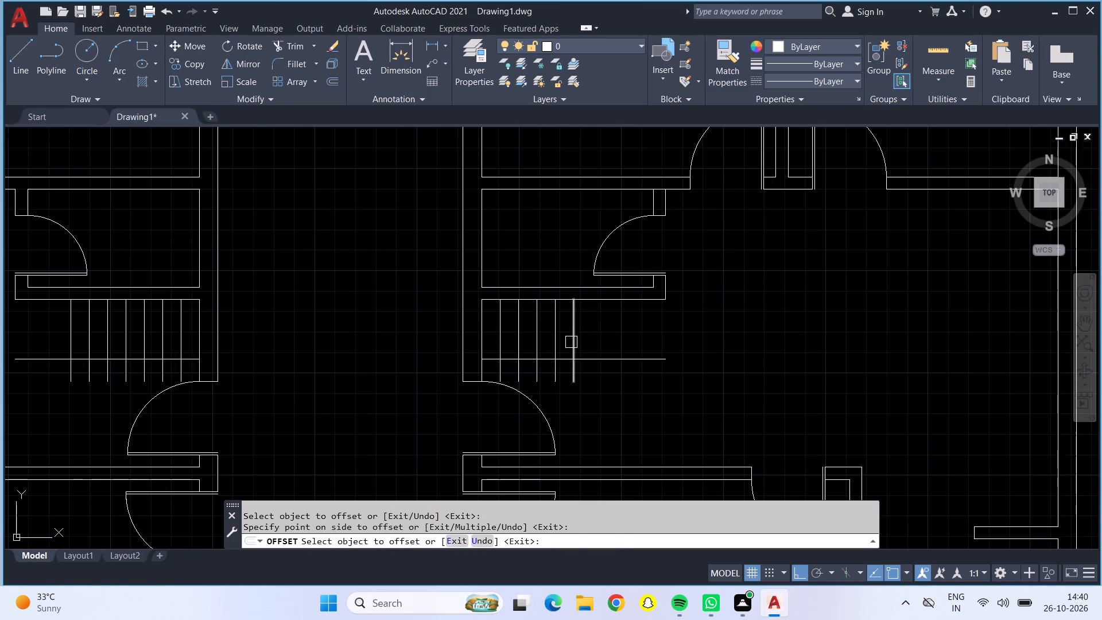
click(569, 342)
click(633, 343)
click(597, 332)
click(626, 335)
key(grave)
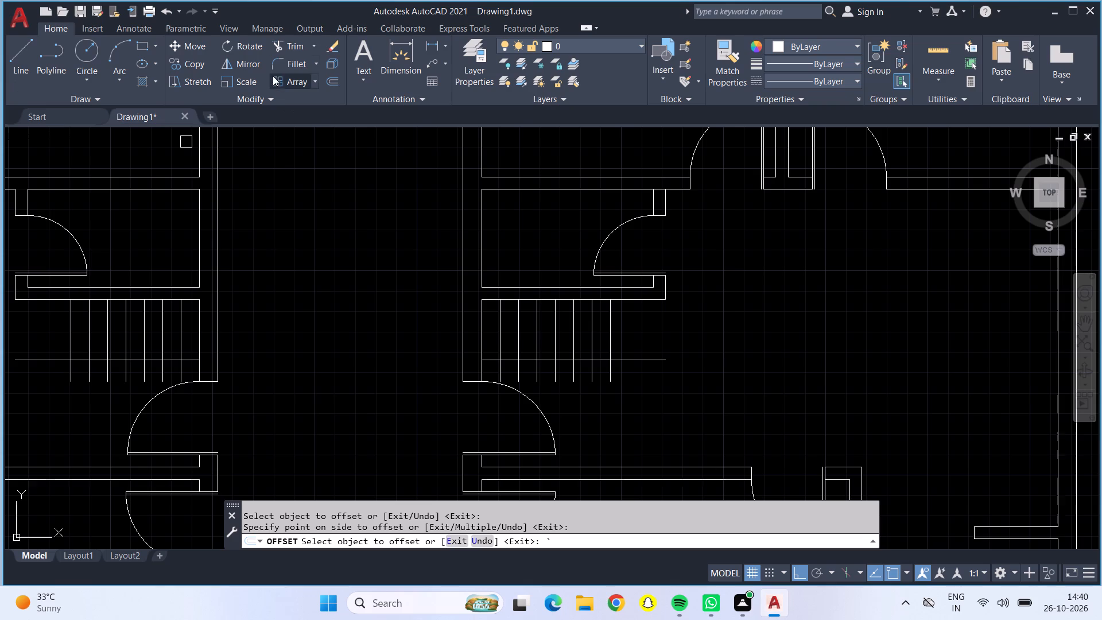
Trim the east staircase's tread lines where they extend below the horizontal stair edge line.
click(289, 49)
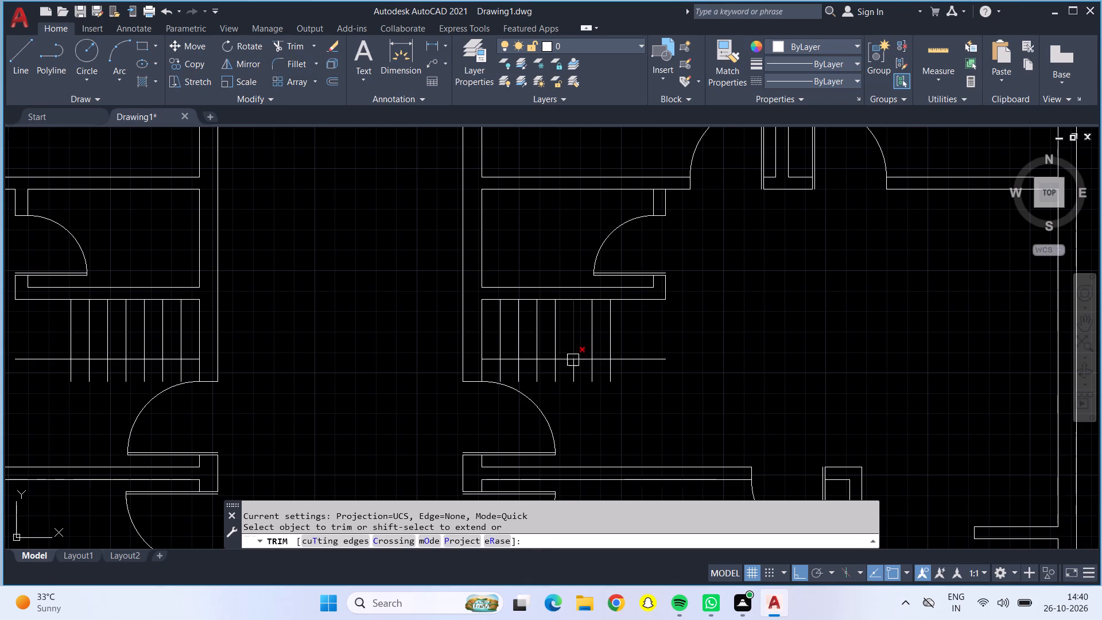
scroll(588, 373, up, 3)
drag(709, 348, 227, 354)
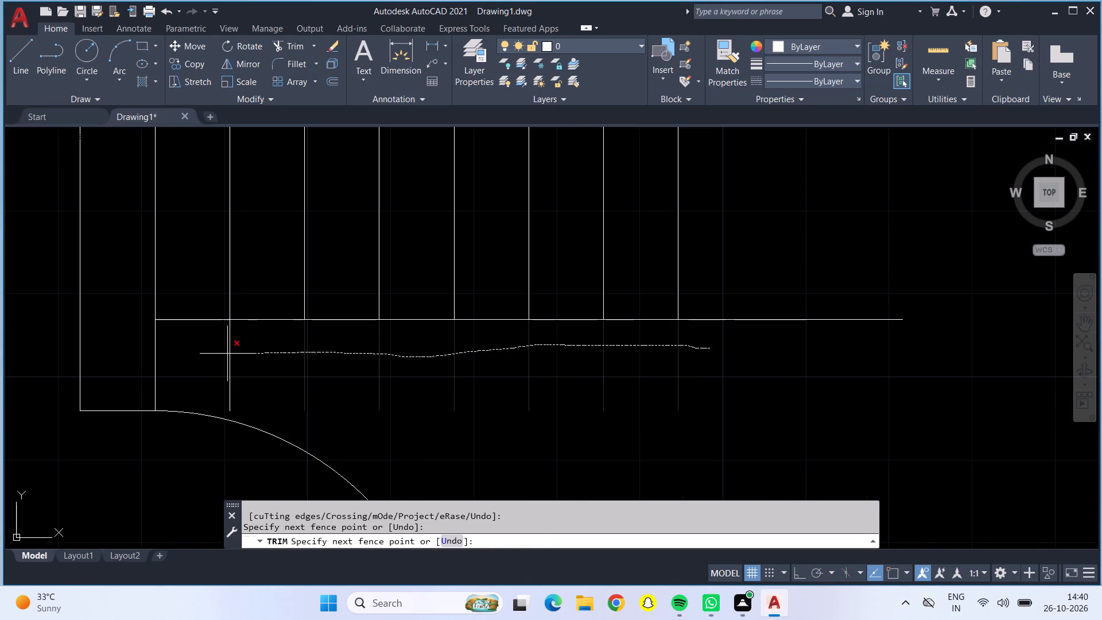
drag(227, 354, 218, 354)
scroll(215, 350, down, 3)
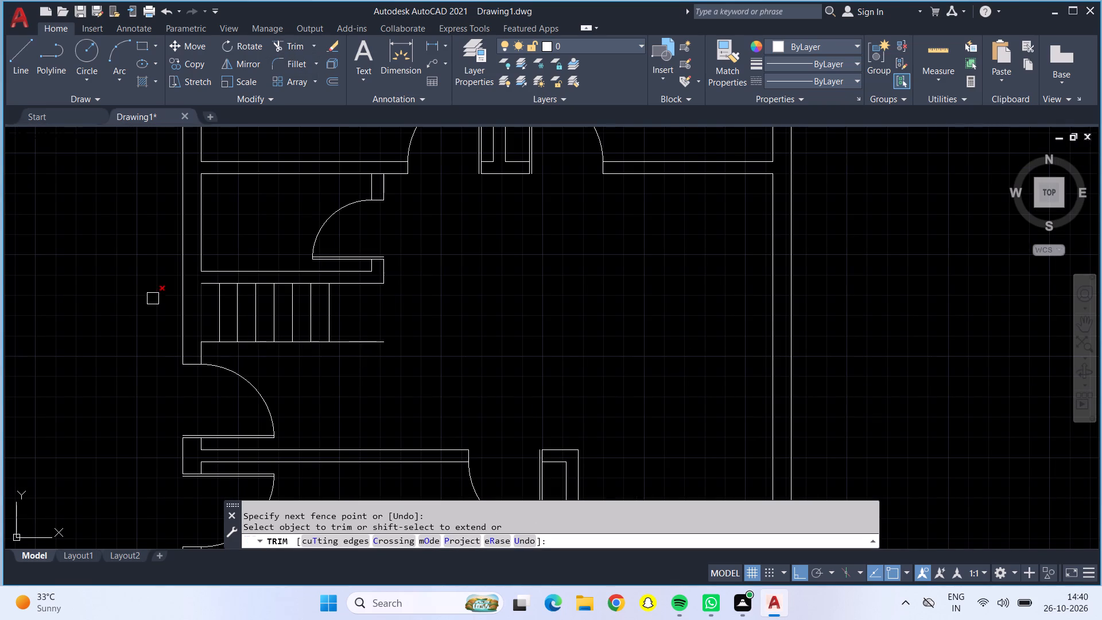
Trim the west staircase's tread lines where they extend below the horizontal stair edge line.
middle_drag(112, 291, 461, 328)
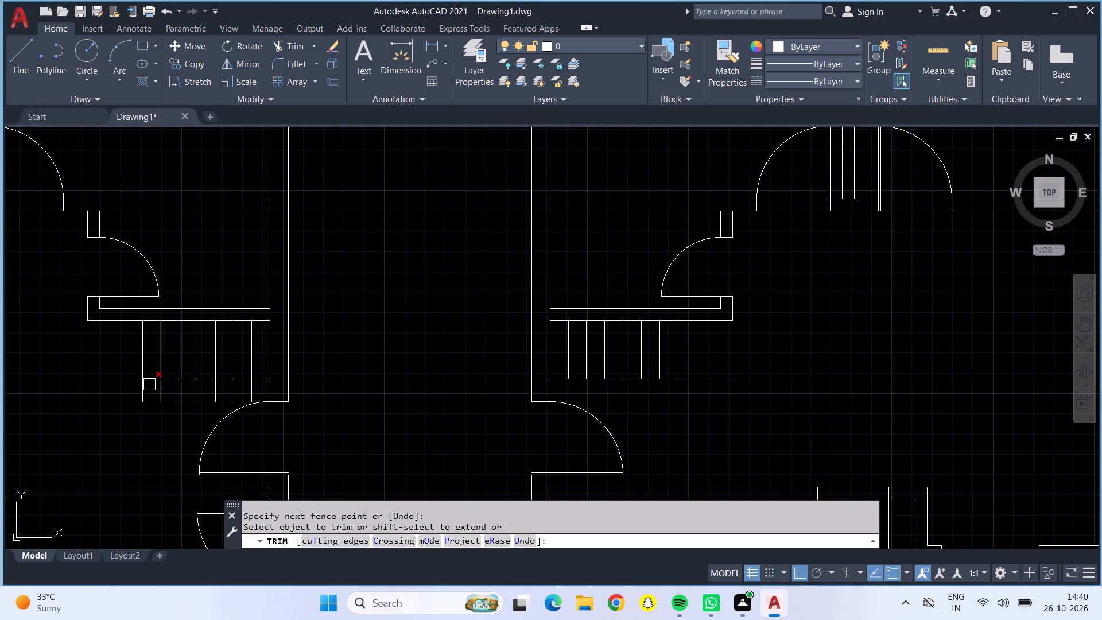
scroll(125, 392, up, 3)
drag(128, 385, 546, 390)
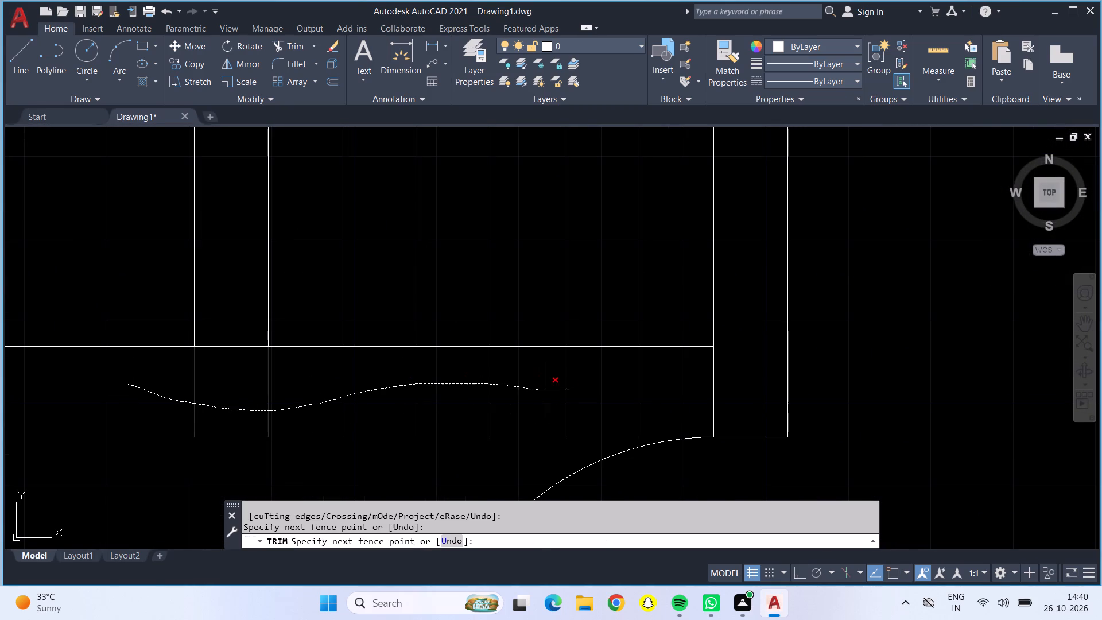
drag(546, 390, 644, 387)
scroll(634, 387, down, 3)
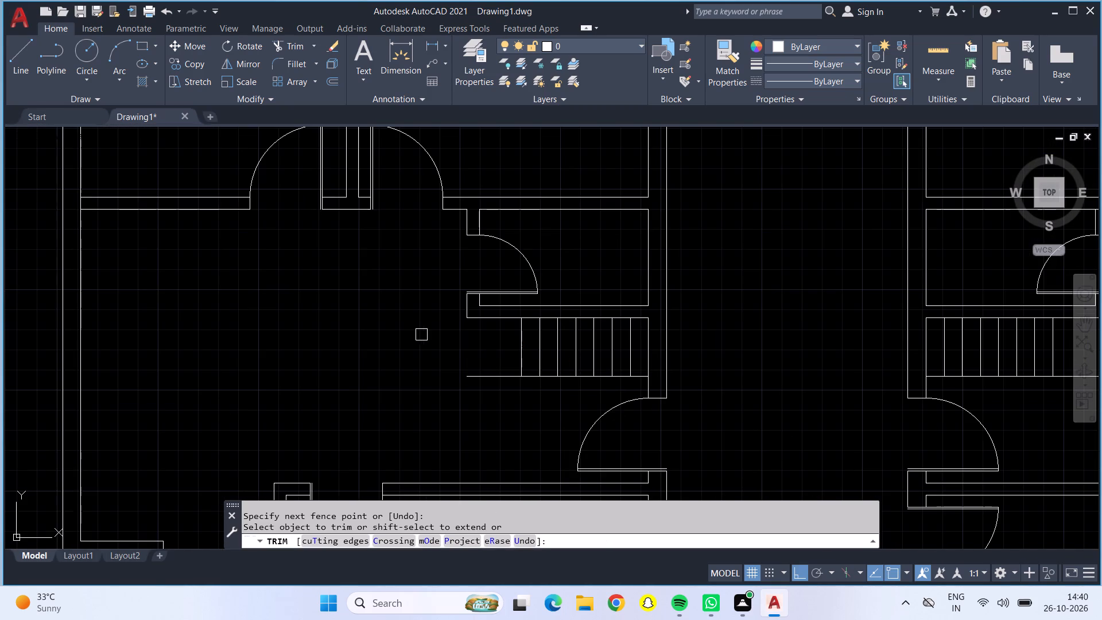
middle_drag(418, 334, 408, 180)
scroll(446, 272, down, 1)
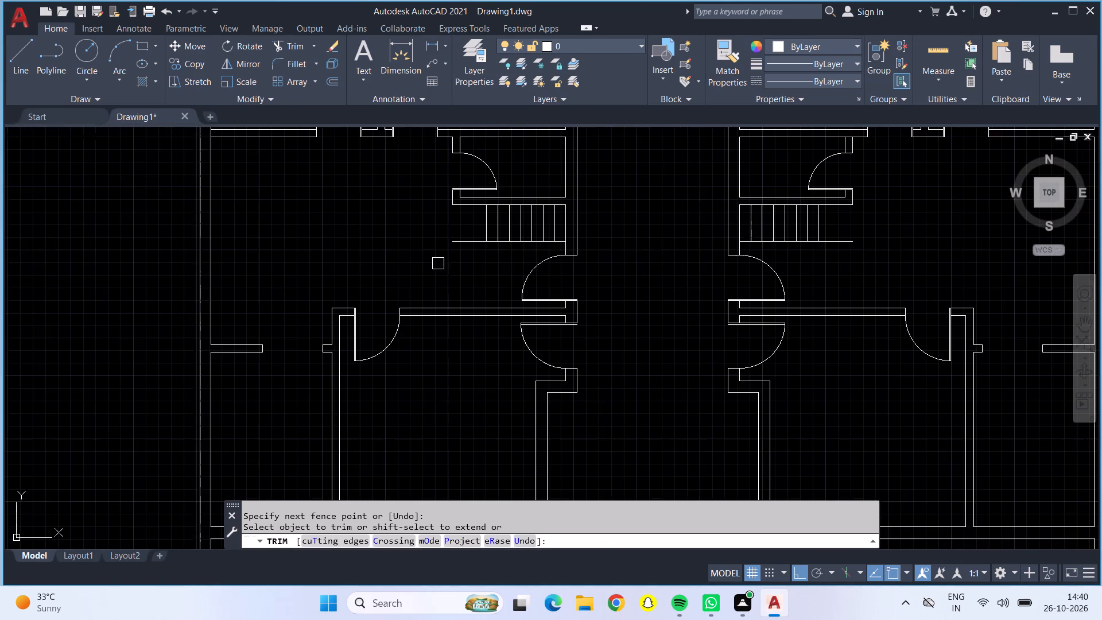
middle_drag(474, 266, 415, 292)
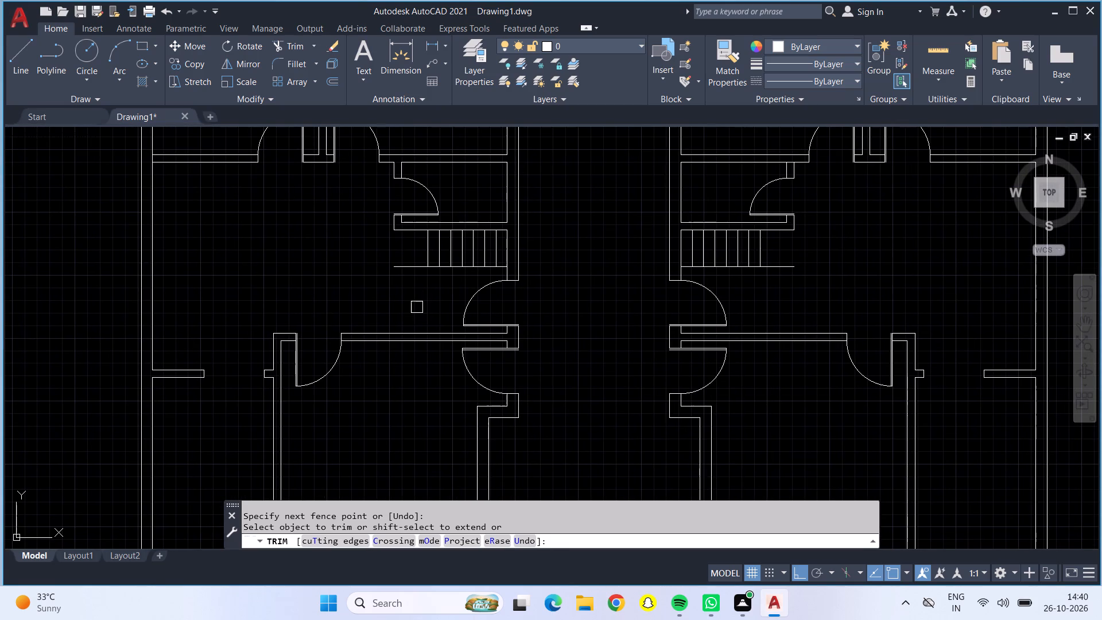
key(Escape)
Examine the whole floor plan and the central passage between the two mirrored units.
scroll(410, 297, down, 1)
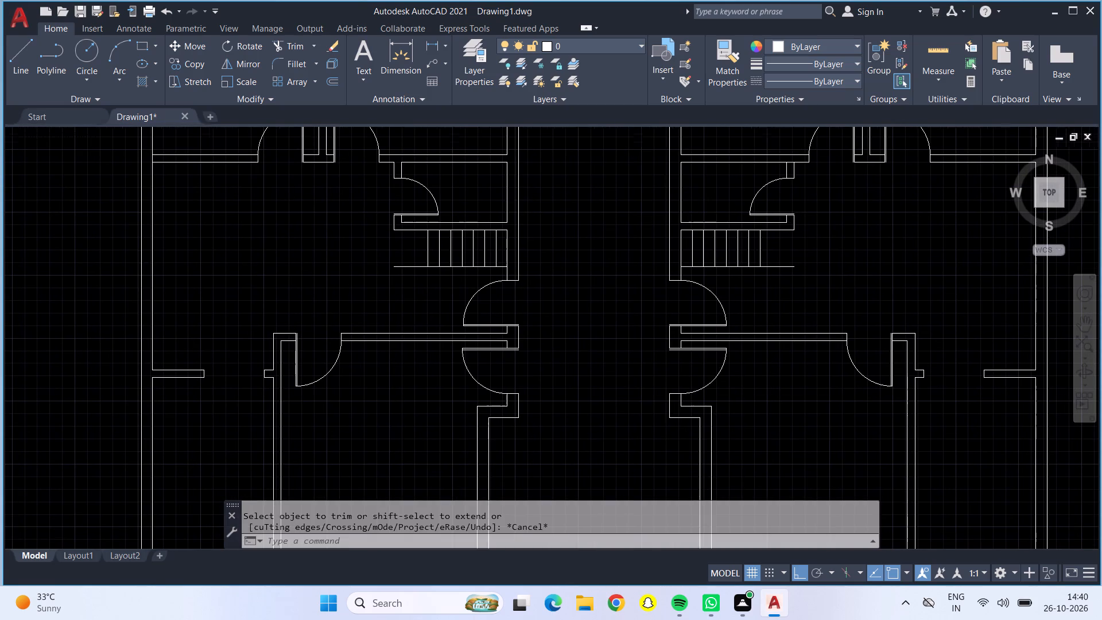
middle_drag(531, 305, 524, 421)
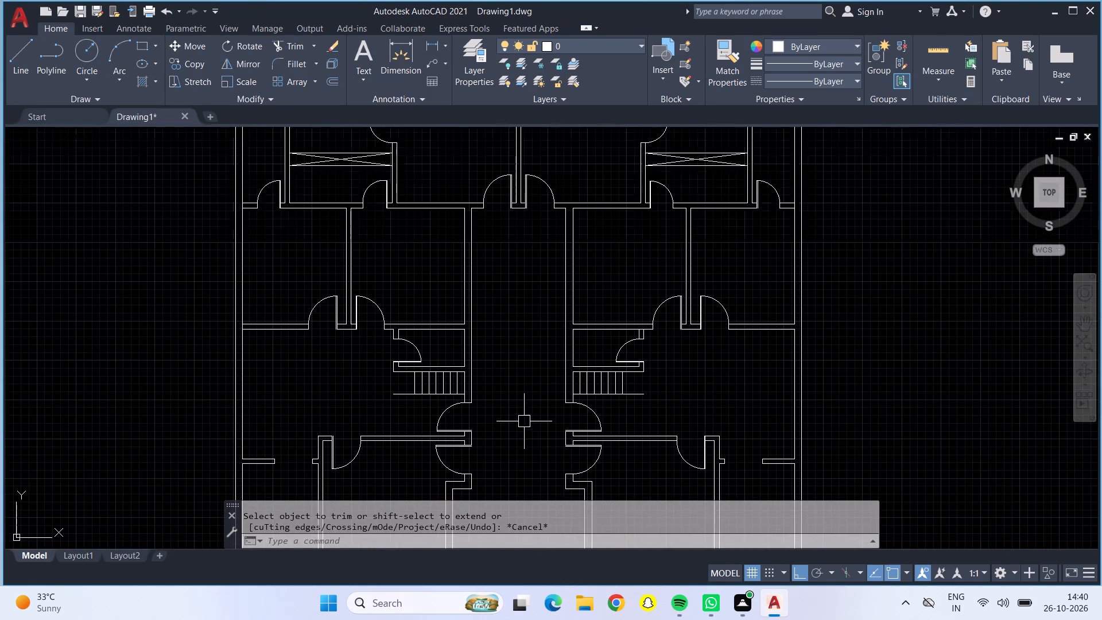
scroll(509, 390, down, 1)
middle_drag(509, 387, 503, 300)
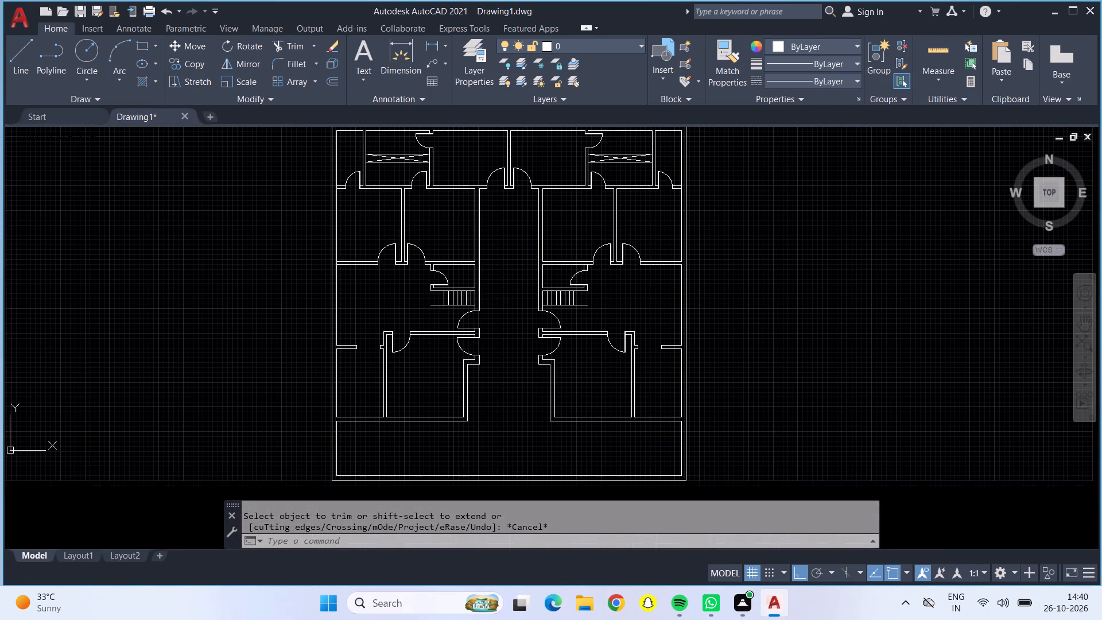
middle_drag(518, 402, 521, 412)
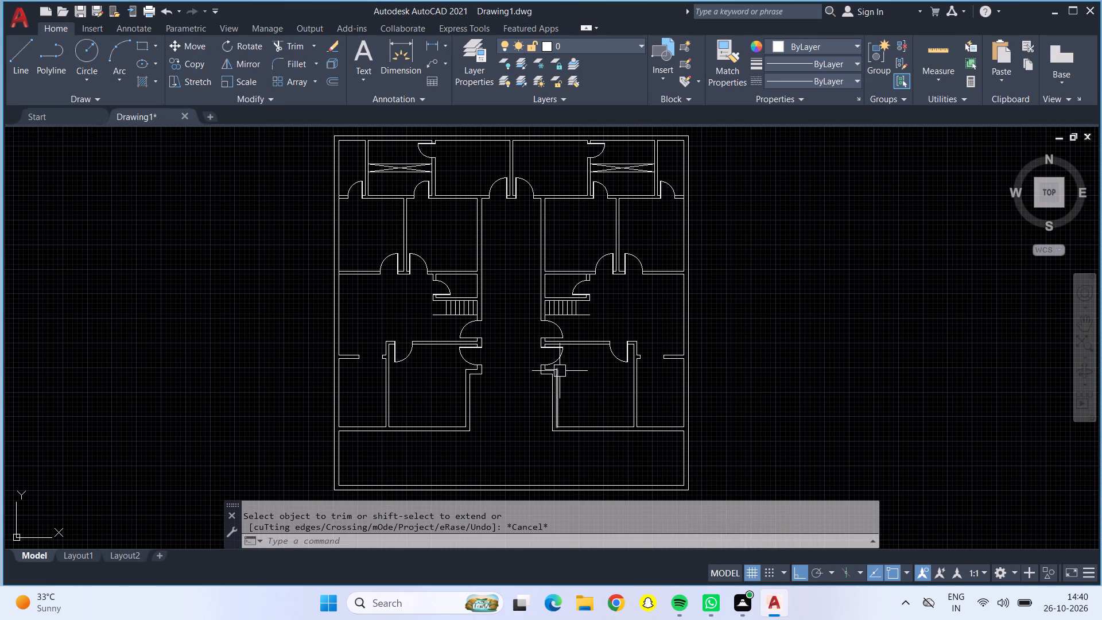
scroll(519, 377, down, 1)
middle_drag(519, 377, 519, 418)
scroll(519, 418, up, 2)
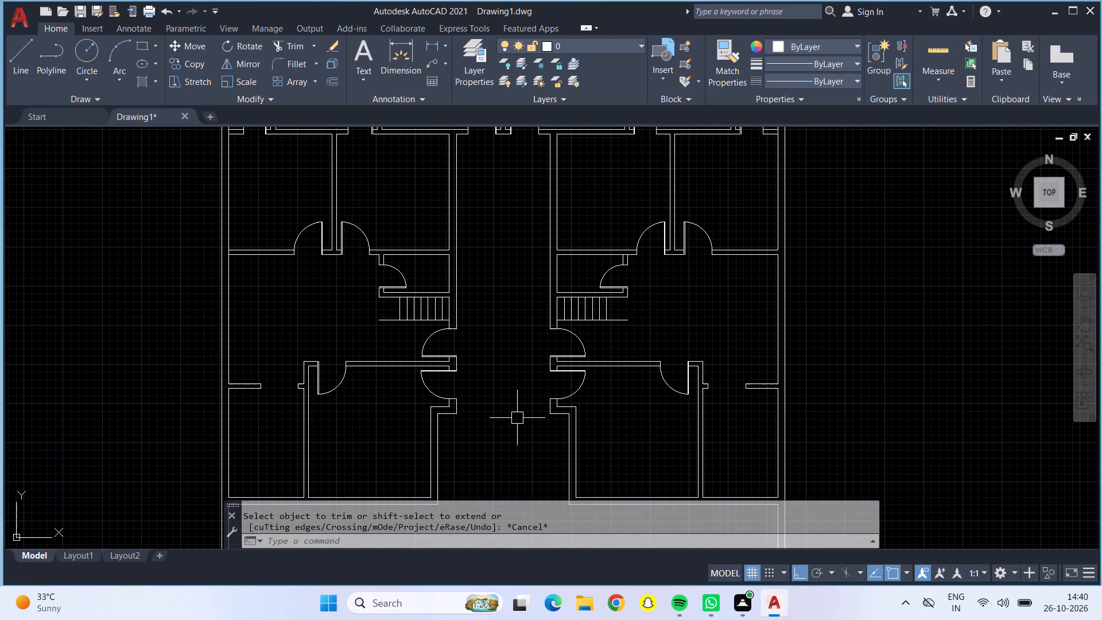
middle_drag(517, 416, 525, 365)
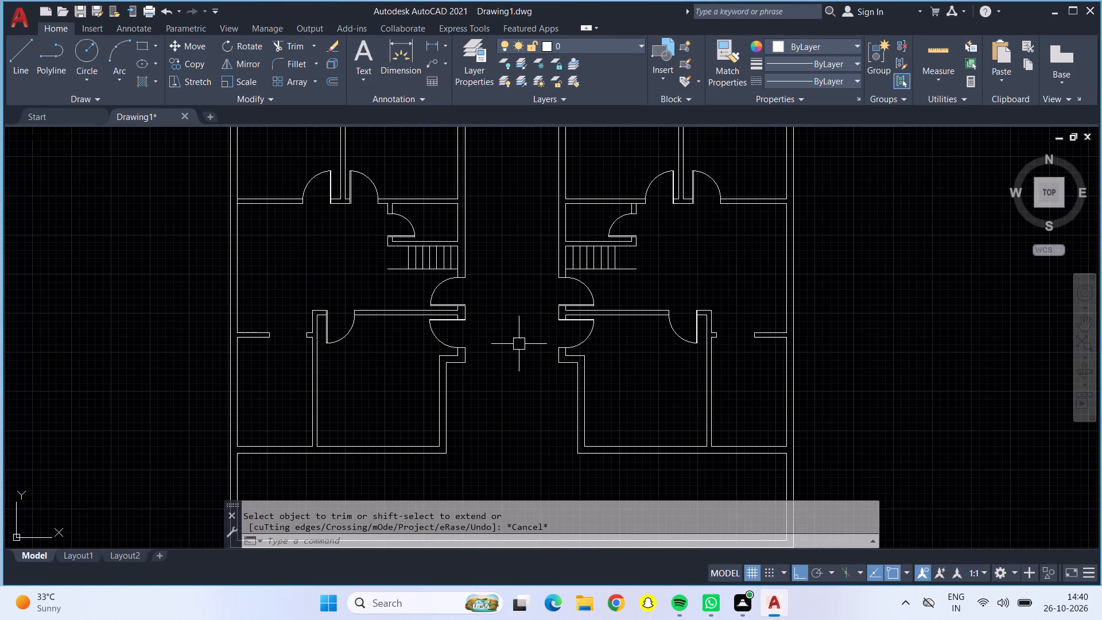
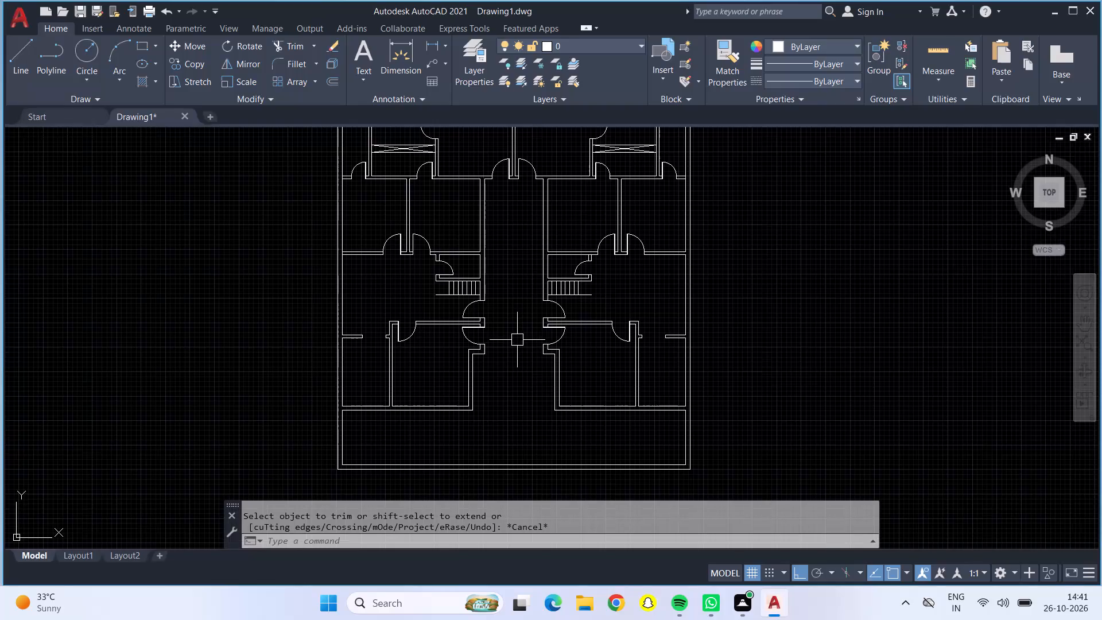
Open DesignCenter with the upper rooms and staircases of the two mirrored units in view.
middle_drag(517, 340, 539, 393)
scroll(539, 393, up, 1)
middle_drag(536, 338, 538, 399)
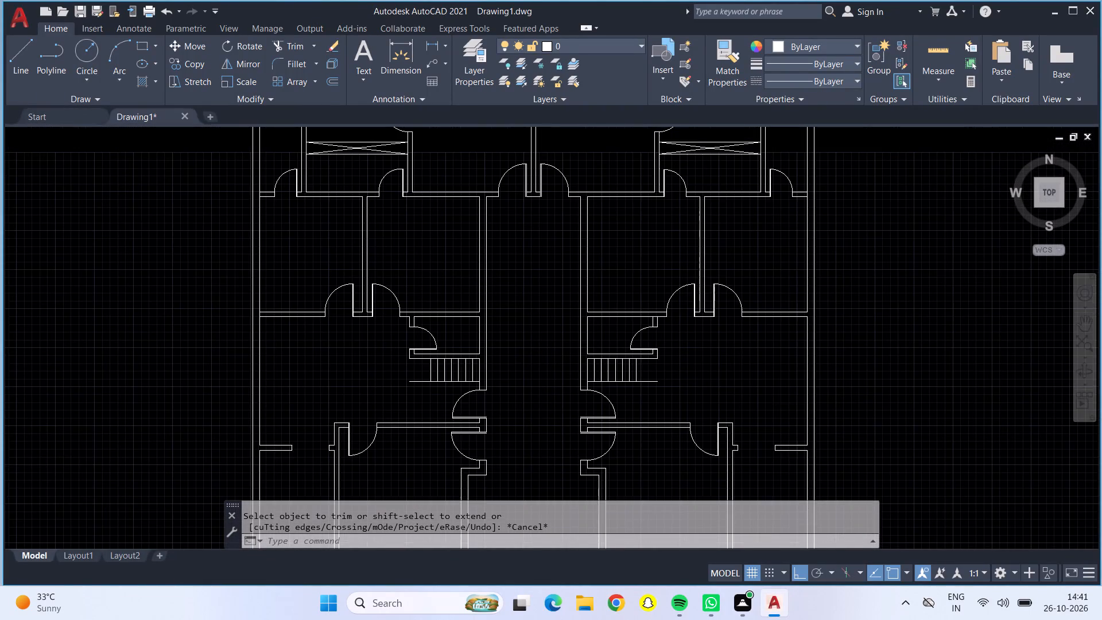
middle_drag(538, 399, 538, 457)
middle_drag(536, 392, 536, 385)
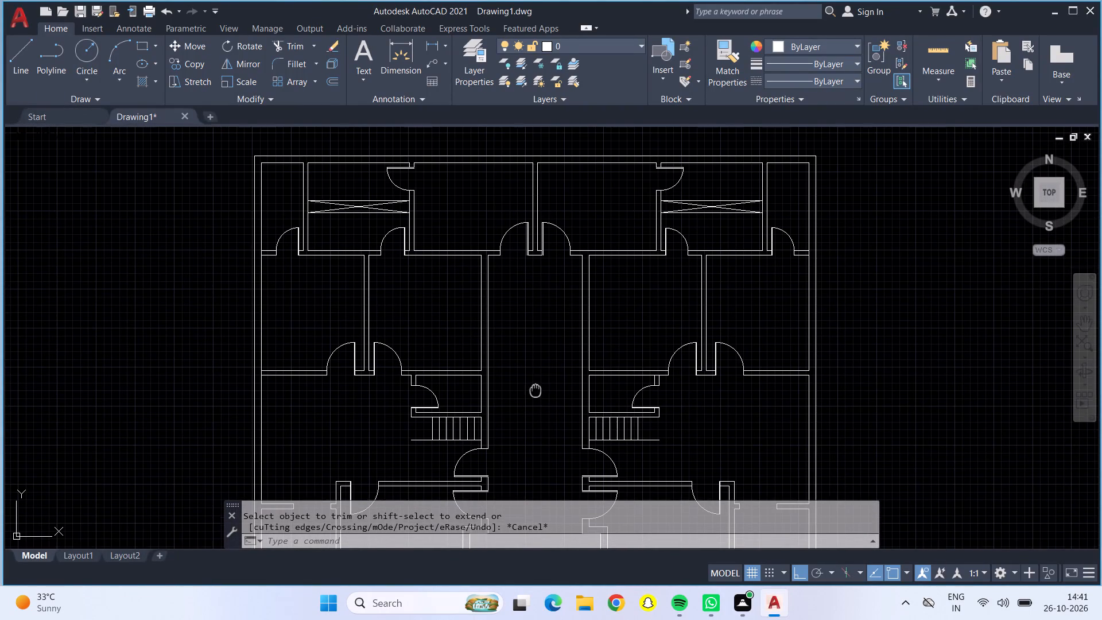
middle_drag(536, 385, 534, 381)
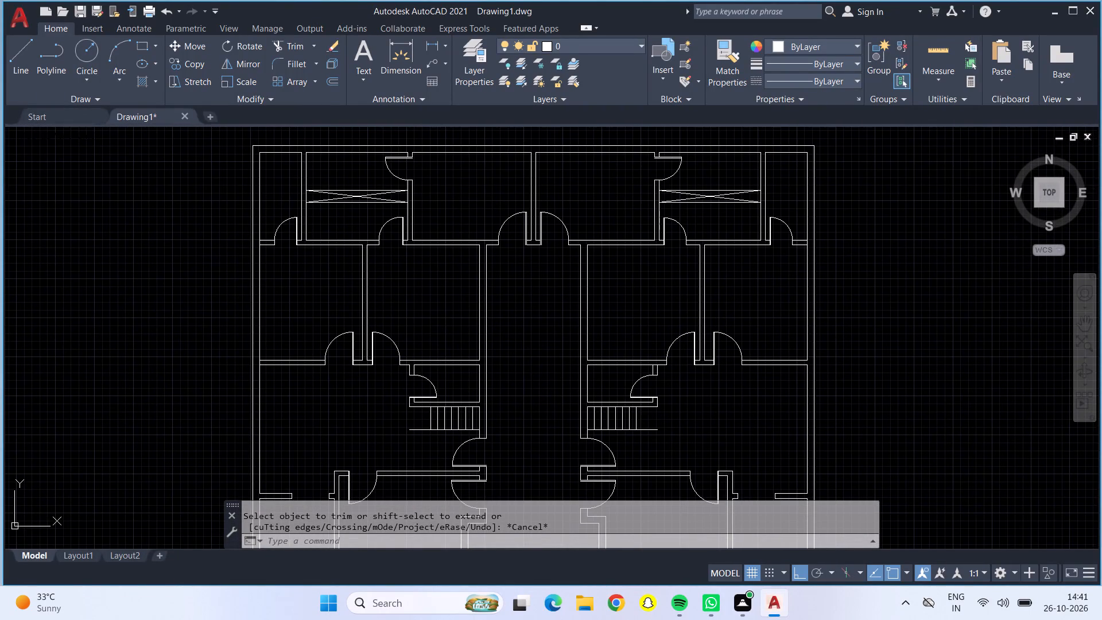
key(Escape)
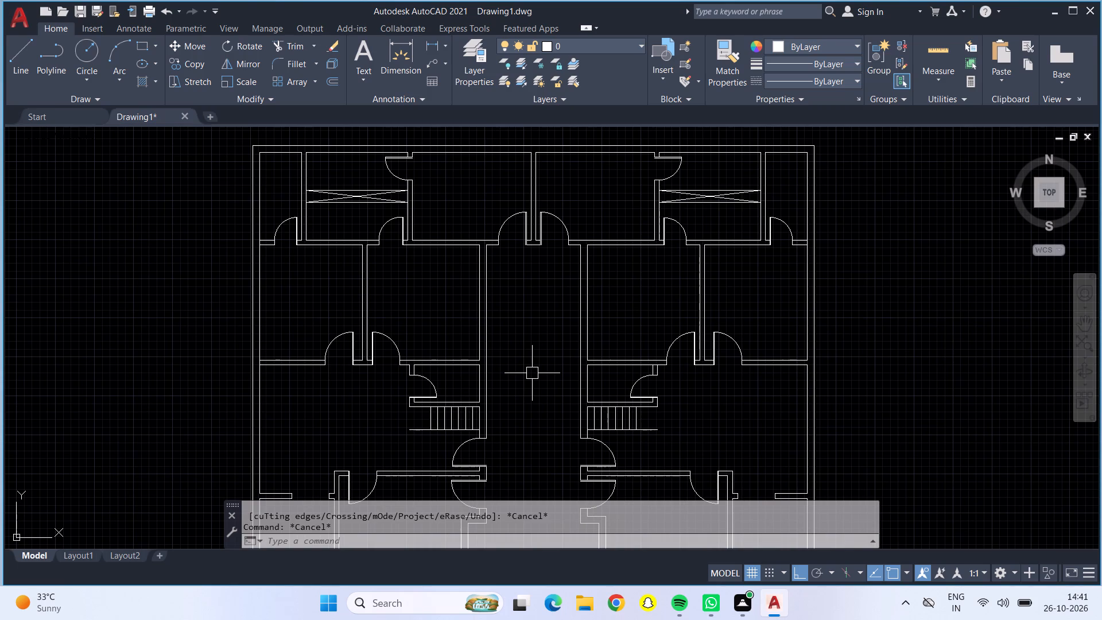
key(ctrl+2)
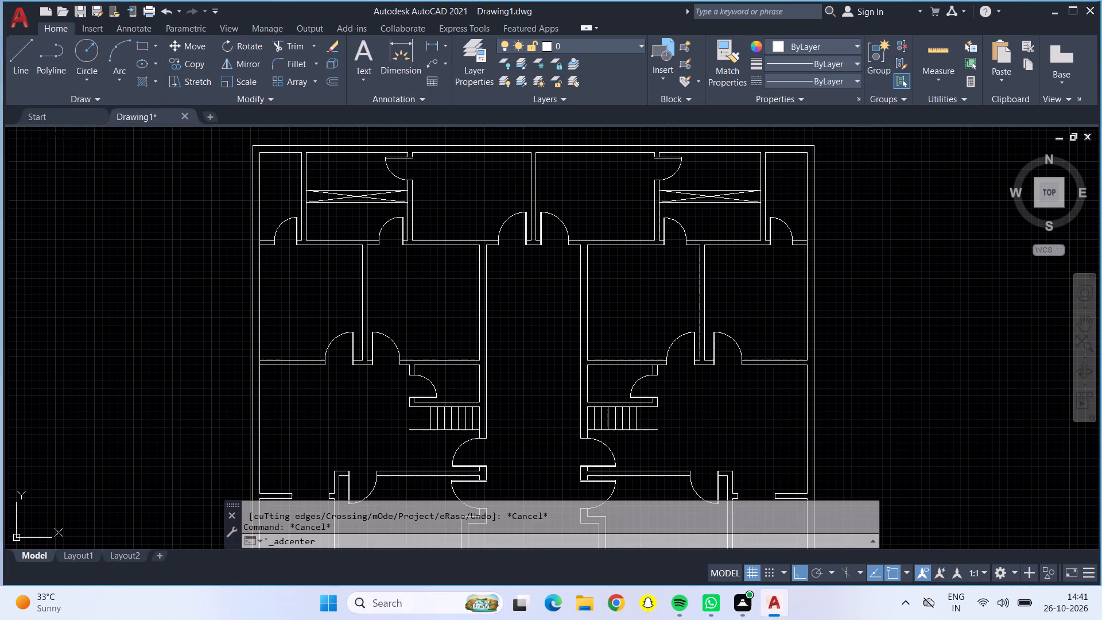
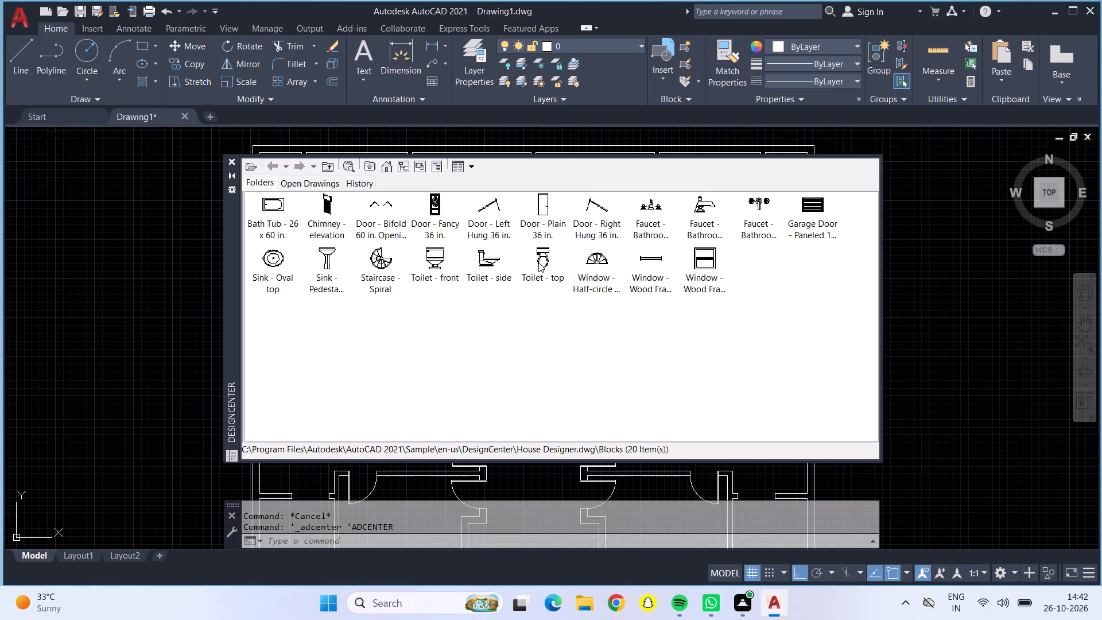
Insert the Toilet - top block and the top-view bathroom faucet block in the empty area left of the floor plan.
drag(539, 261, 31, 173)
drag(760, 207, 760, 206)
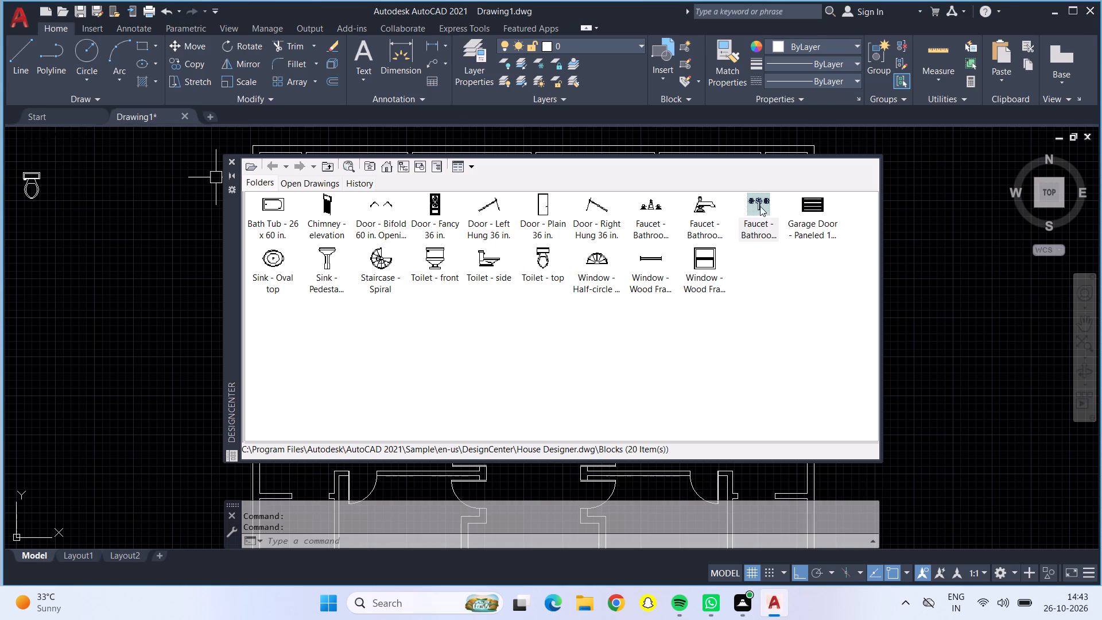
drag(760, 206, 57, 184)
drag(57, 184, 52, 174)
From the Home - Space Planner.dwg blocks, insert Bed - Queen below the toilet, with a Lamp - Table on each side of its head.
click(382, 168)
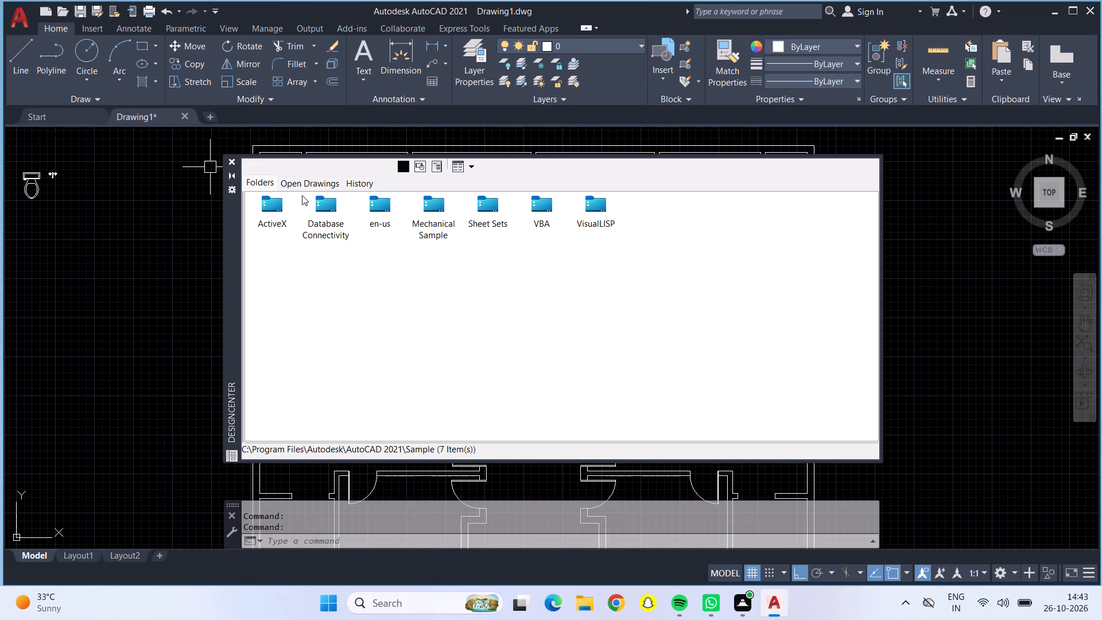
double_click(377, 200)
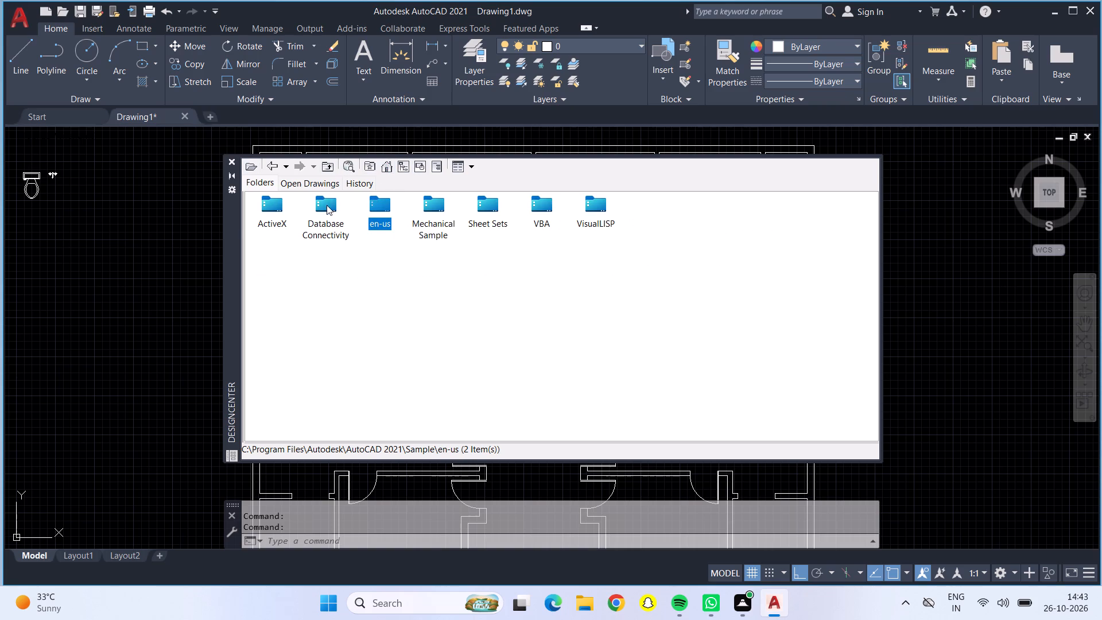
double_click(274, 206)
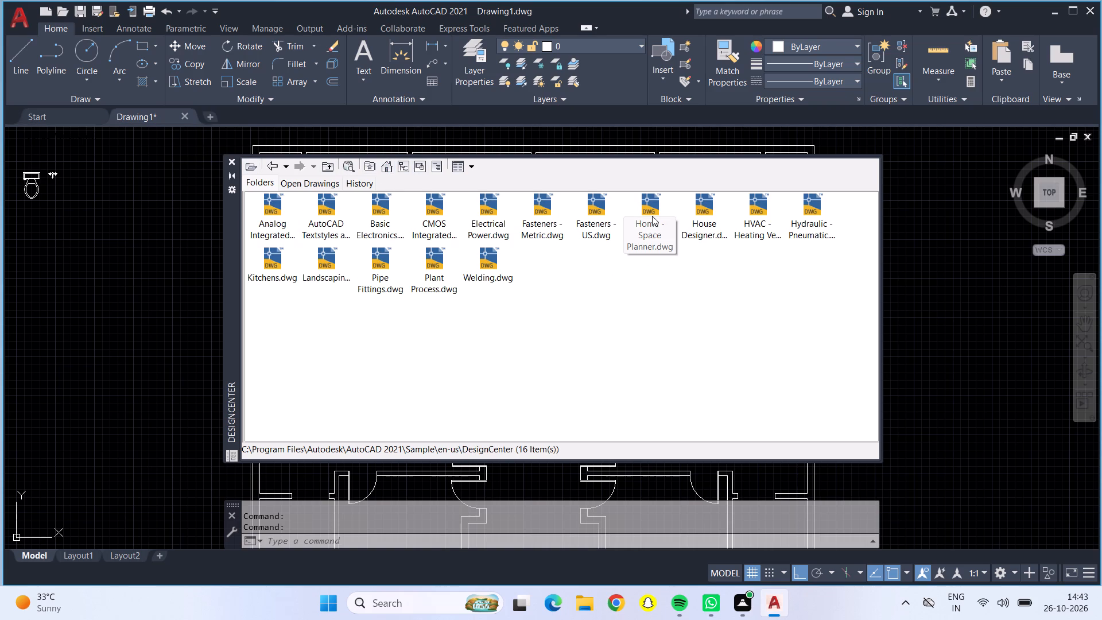
double_click(650, 210)
double_click(275, 205)
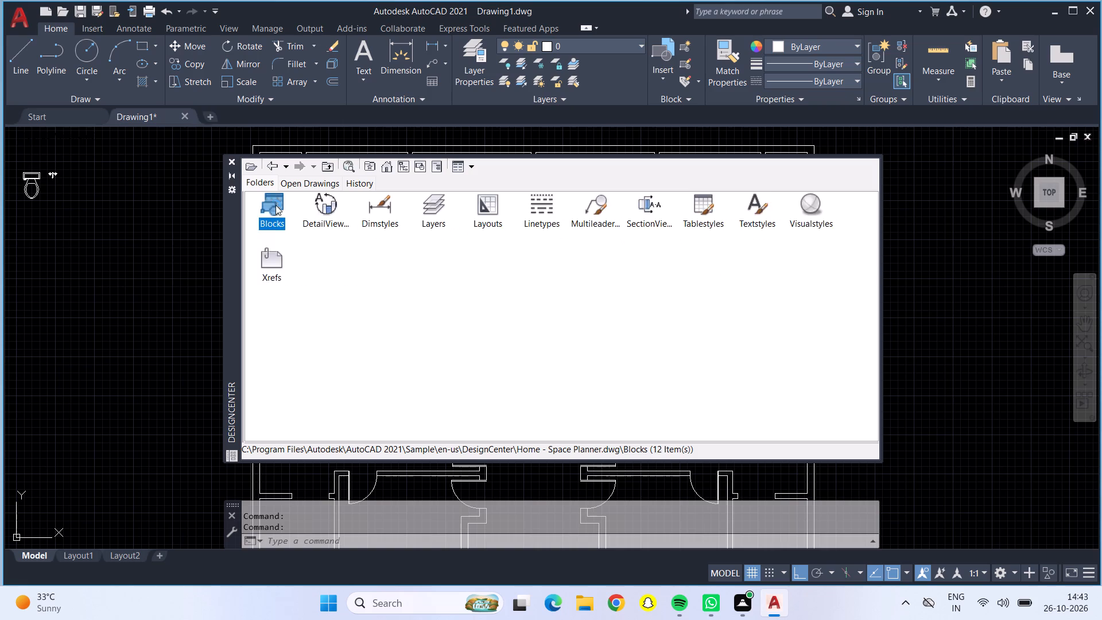
drag(275, 210, 45, 255)
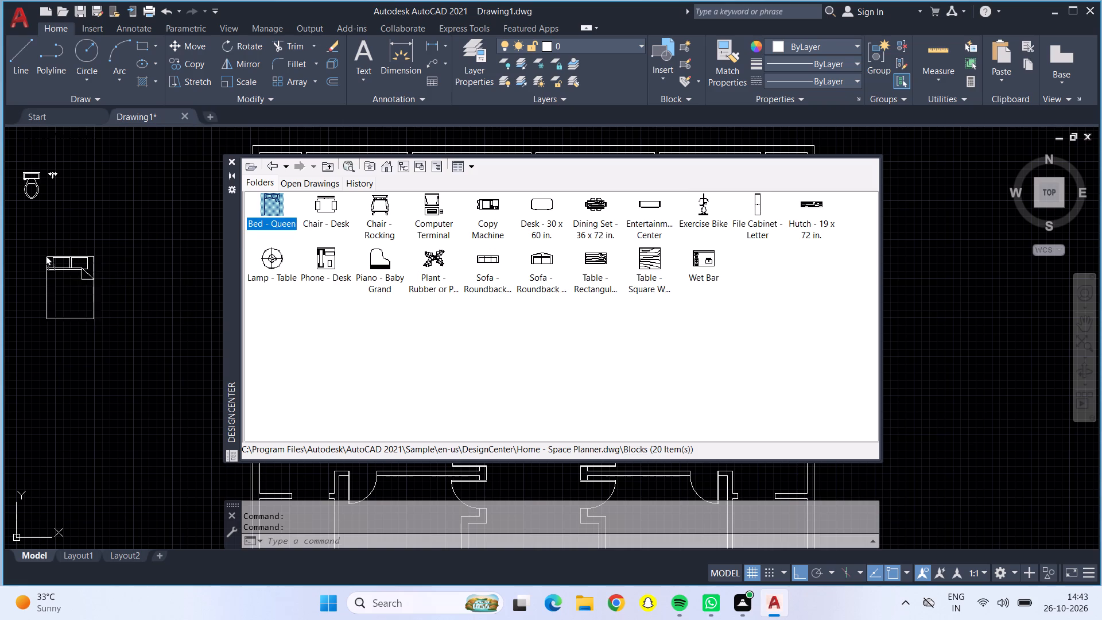
drag(45, 255, 37, 233)
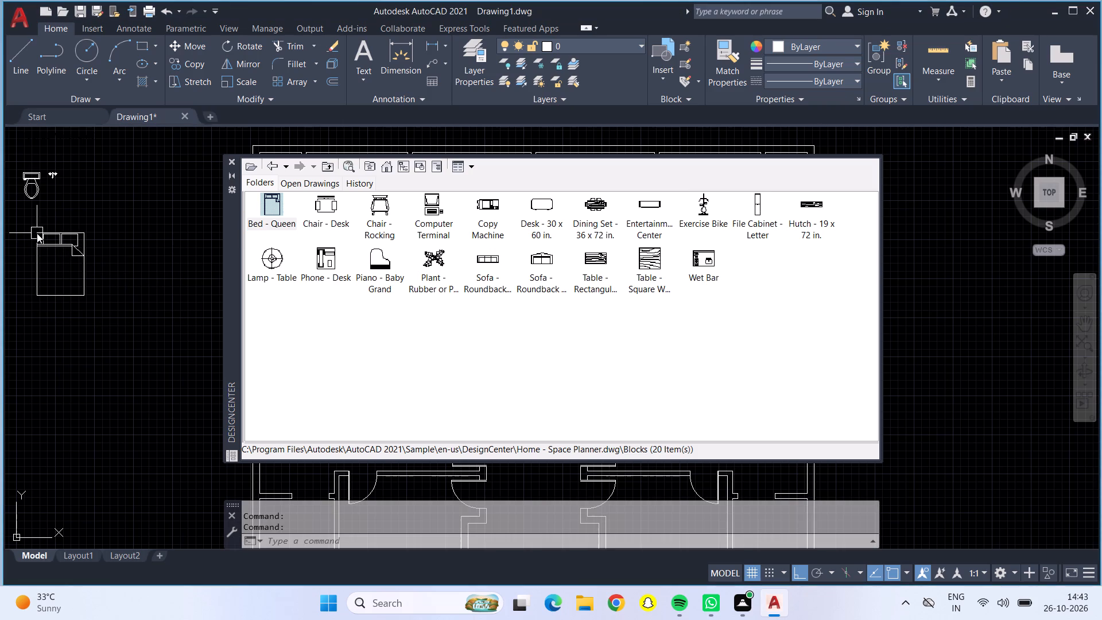
drag(278, 260, 94, 238)
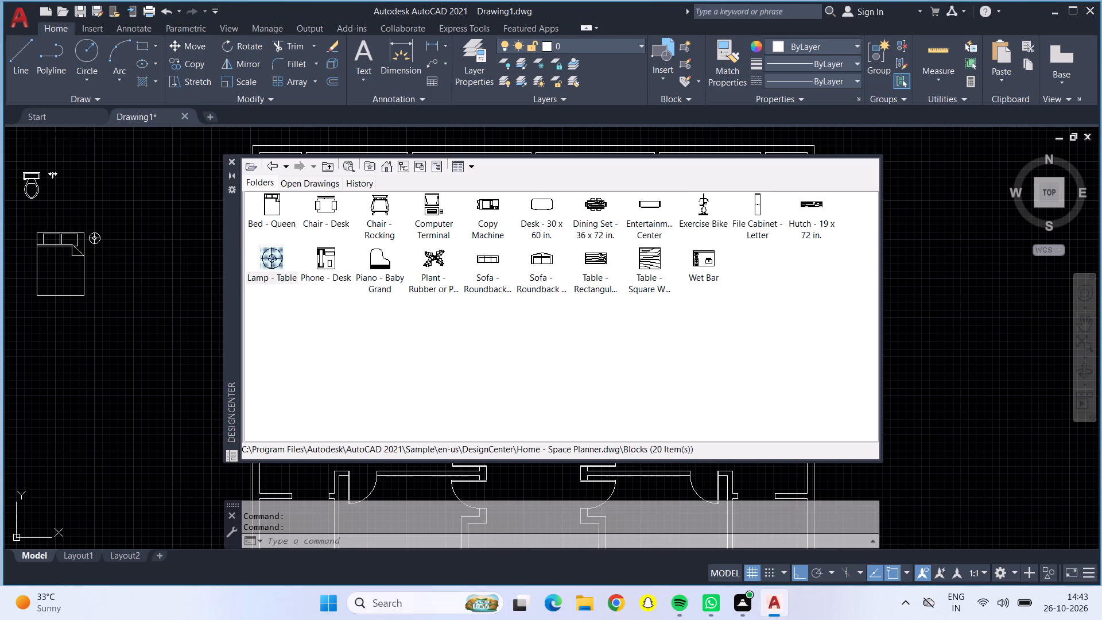
drag(282, 259, 24, 246)
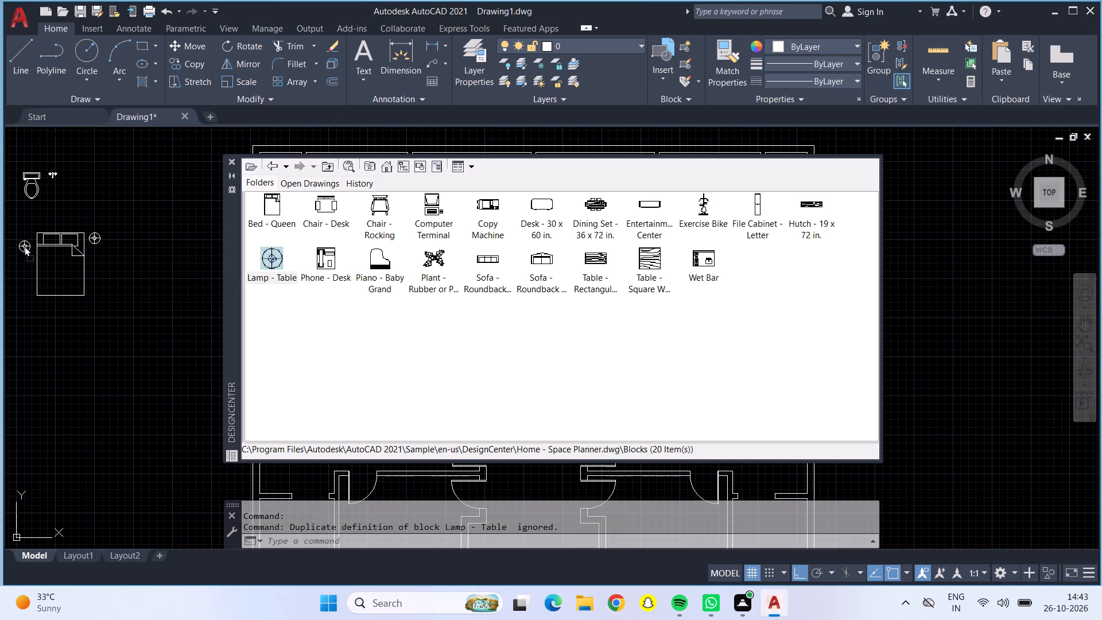
drag(24, 246, 29, 240)
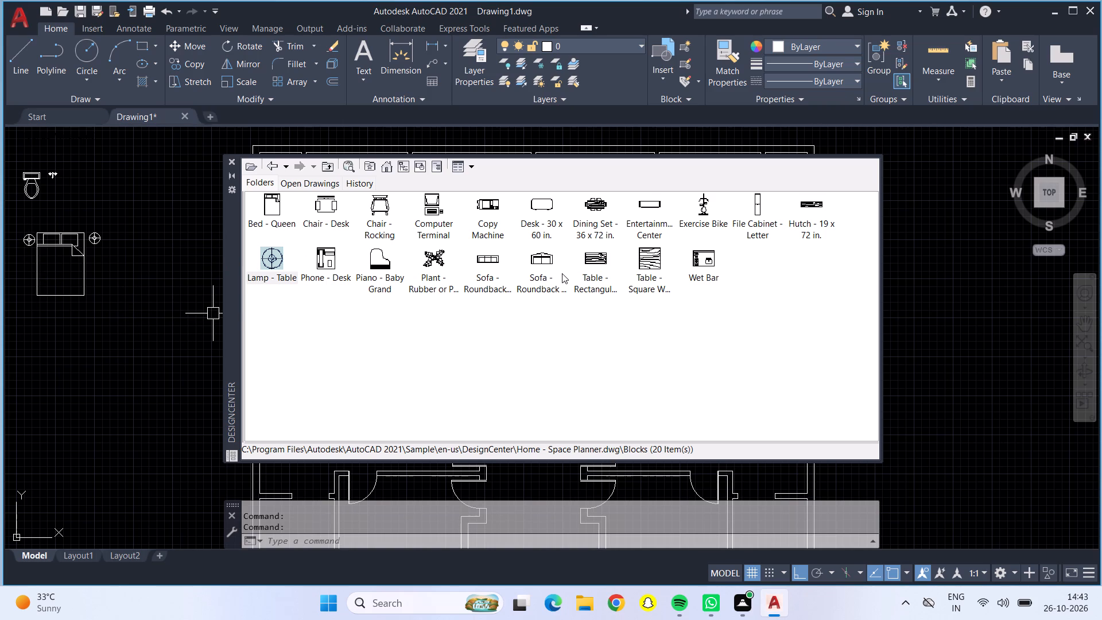
Insert two three-seat Sofa - Roundback blocks one below the other, beneath the bed.
drag(492, 258, 151, 346)
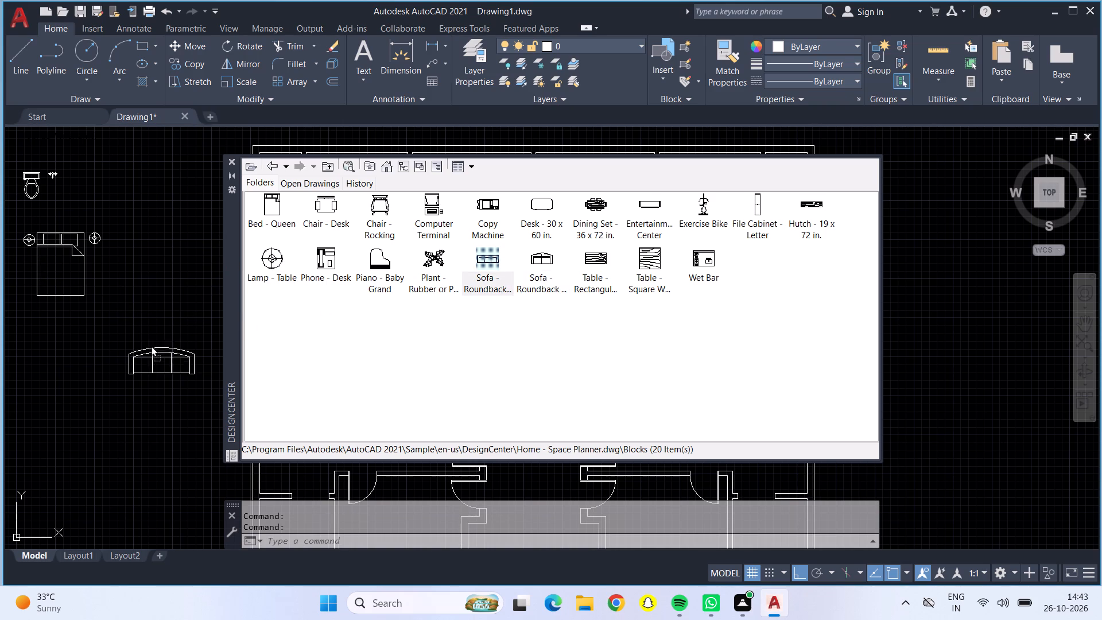
drag(151, 346, 88, 334)
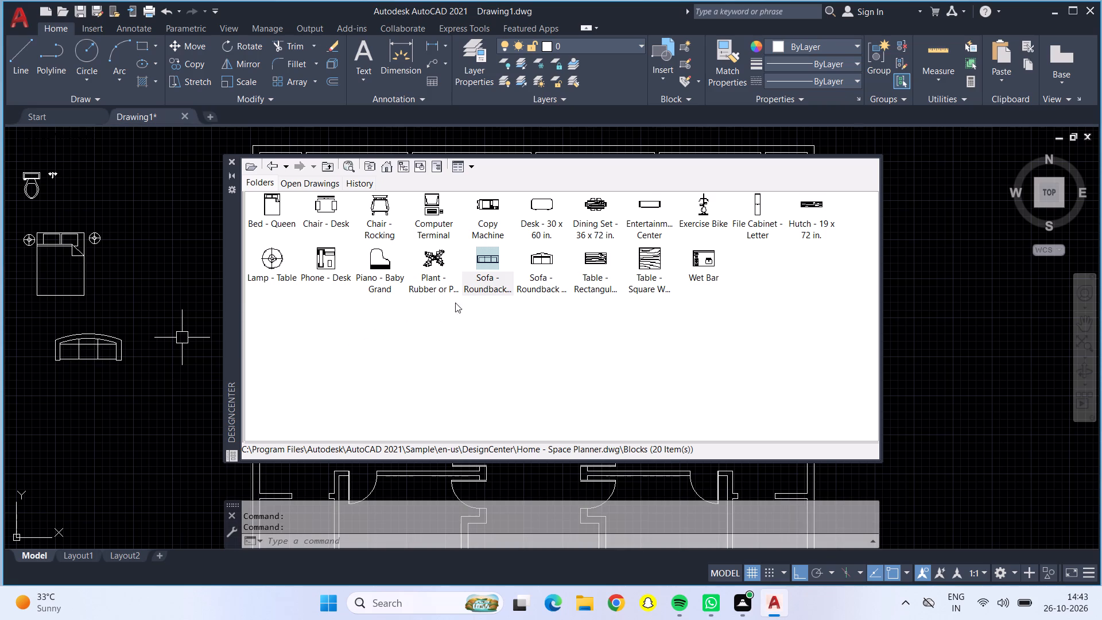
drag(489, 262, 224, 371)
drag(224, 371, 116, 378)
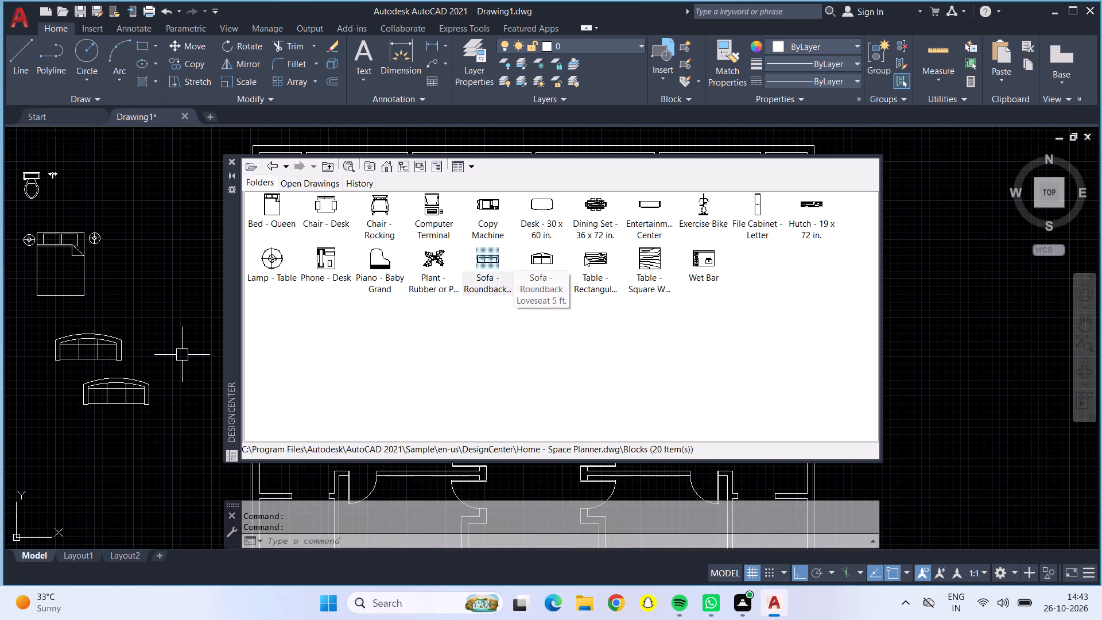
Insert the rectangular table block below the sofas and the Dining Set - 36 x 72 in. block beside the bed.
drag(585, 256, 29, 412)
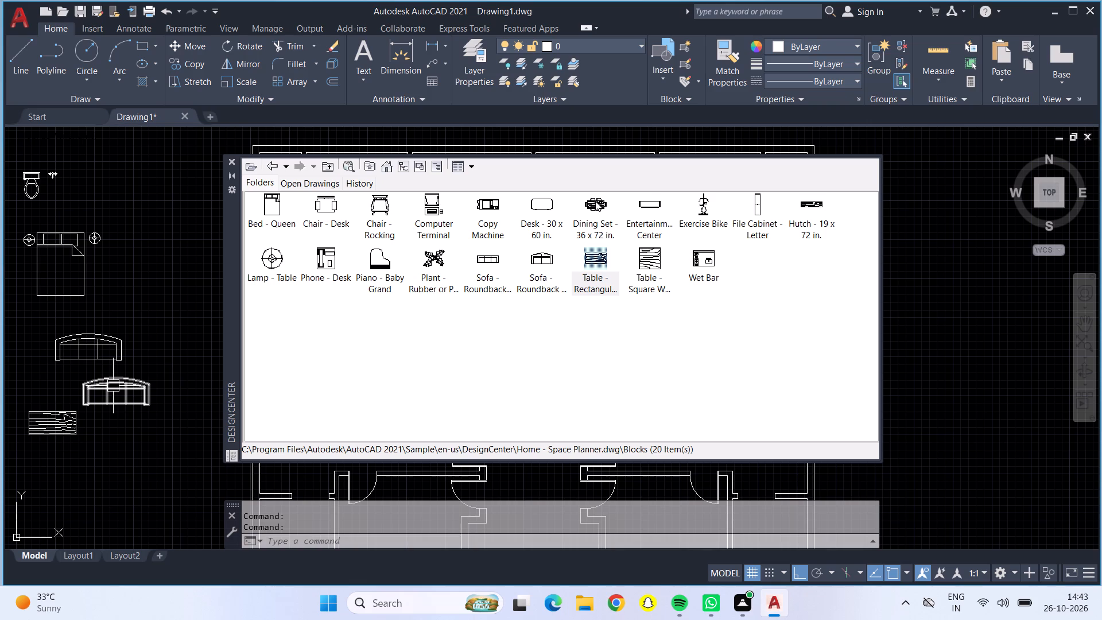
drag(595, 201, 155, 295)
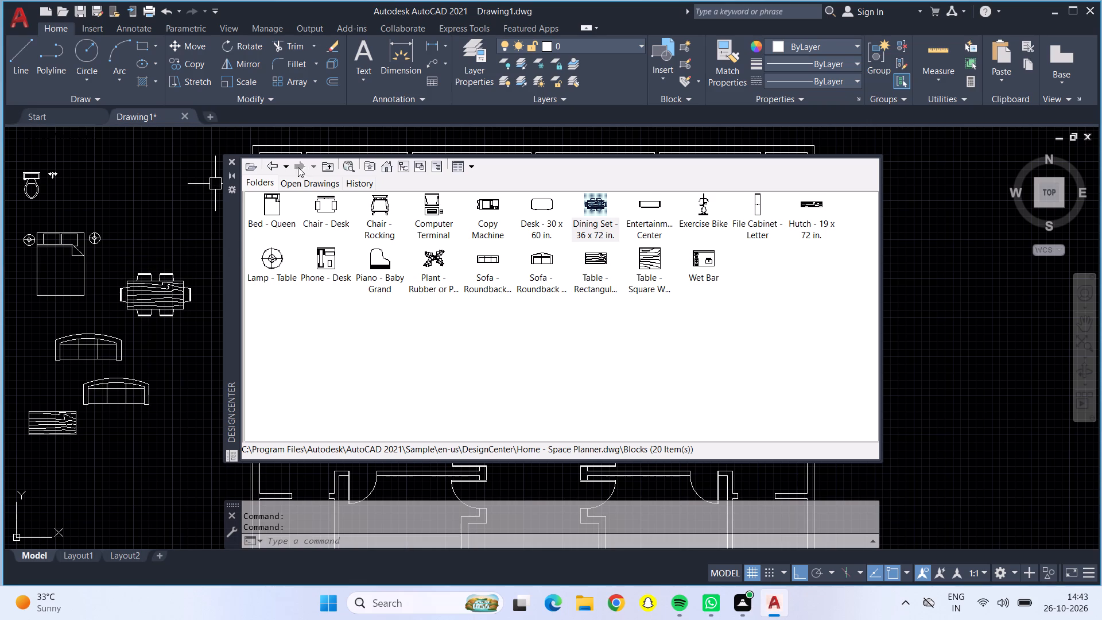
From the Kitchens.dwg blocks, insert Range-Oven - 30 in top and Microwave above the dining set, and close DesignCenter.
click(271, 165)
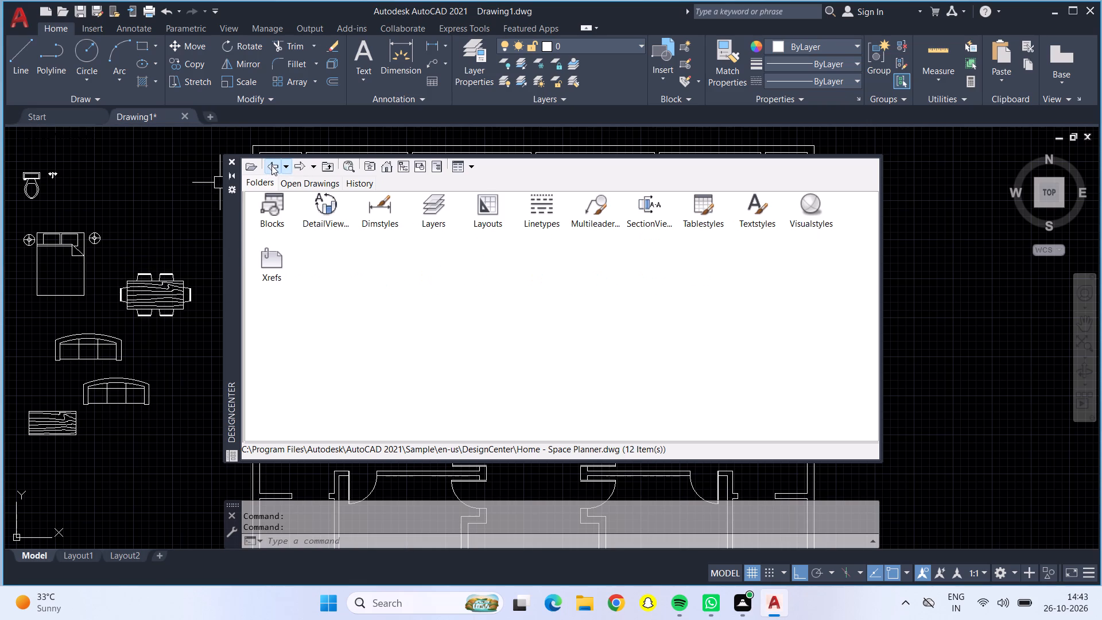
click(271, 165)
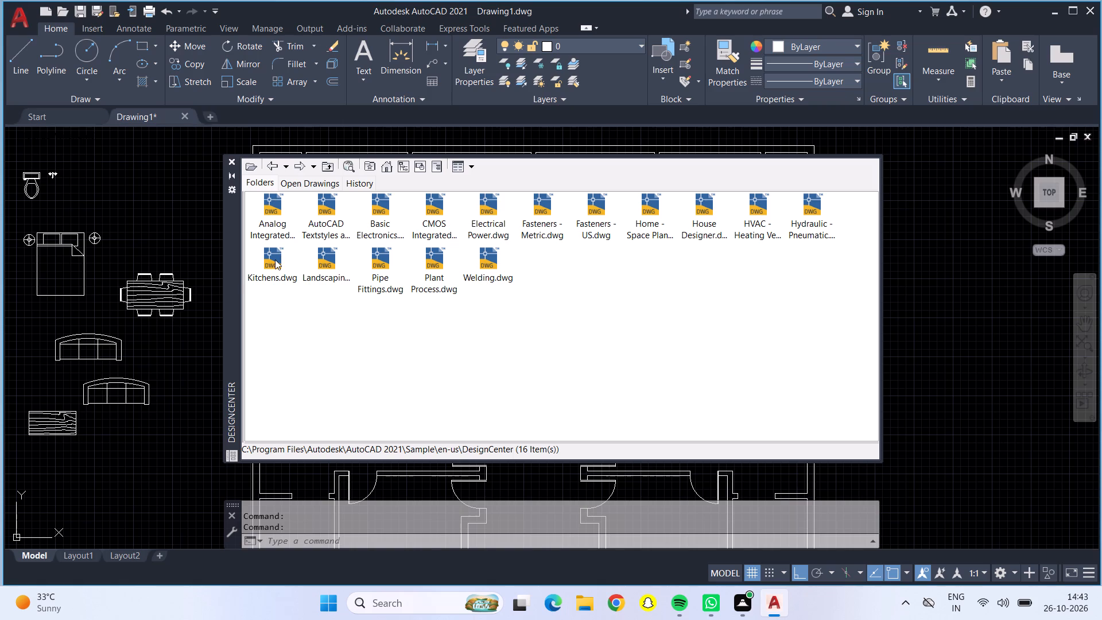
double_click(275, 259)
double_click(271, 210)
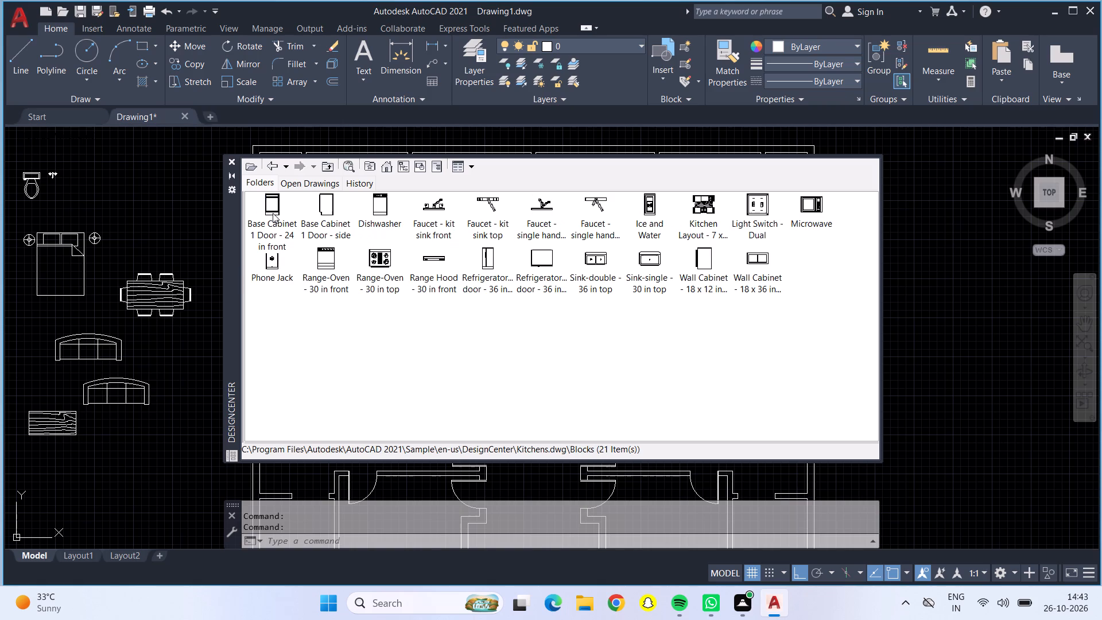
drag(385, 257, 177, 224)
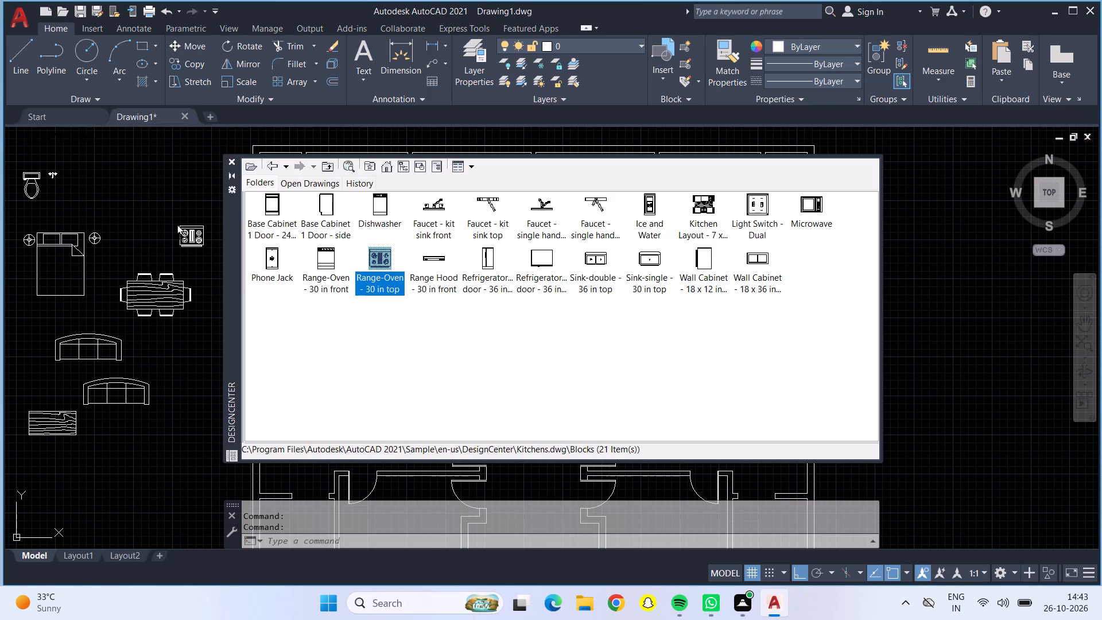
drag(177, 224, 155, 201)
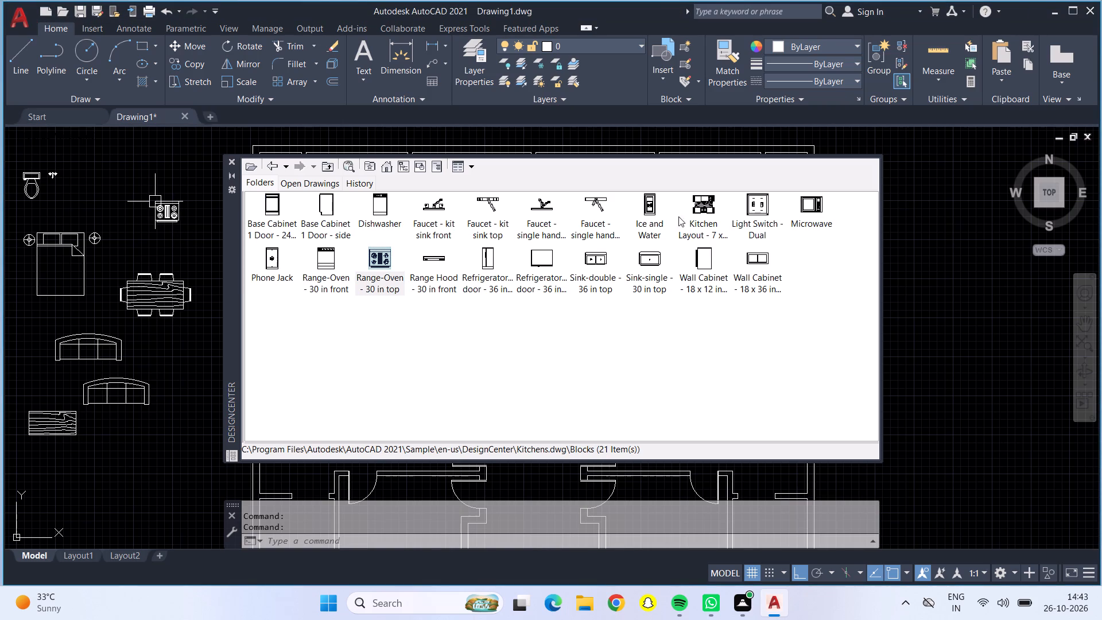
drag(808, 212, 146, 238)
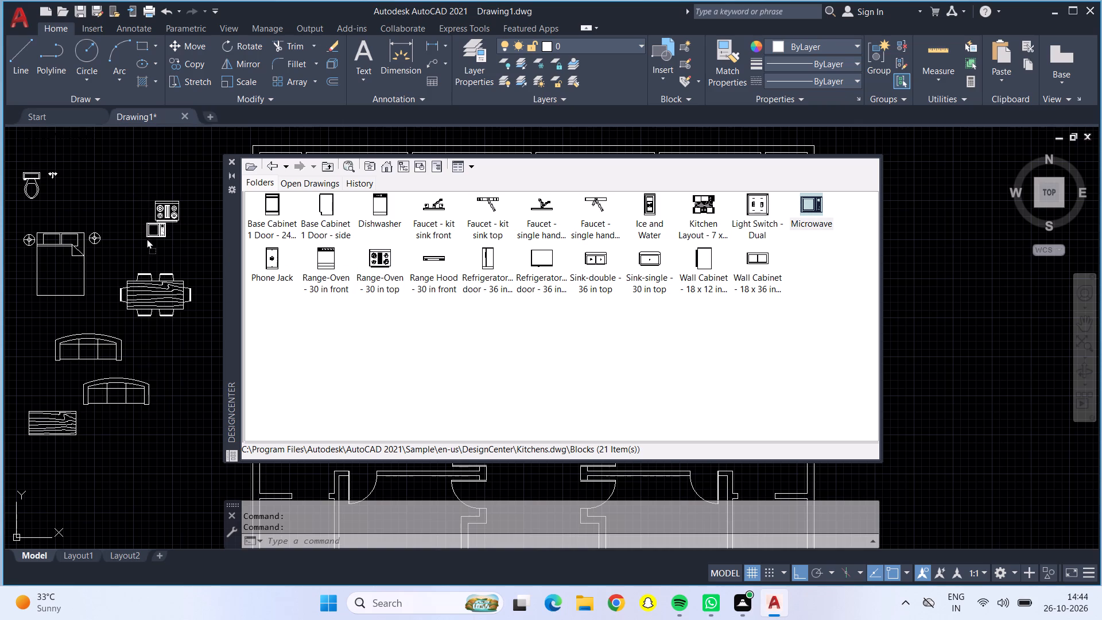
drag(146, 238, 148, 241)
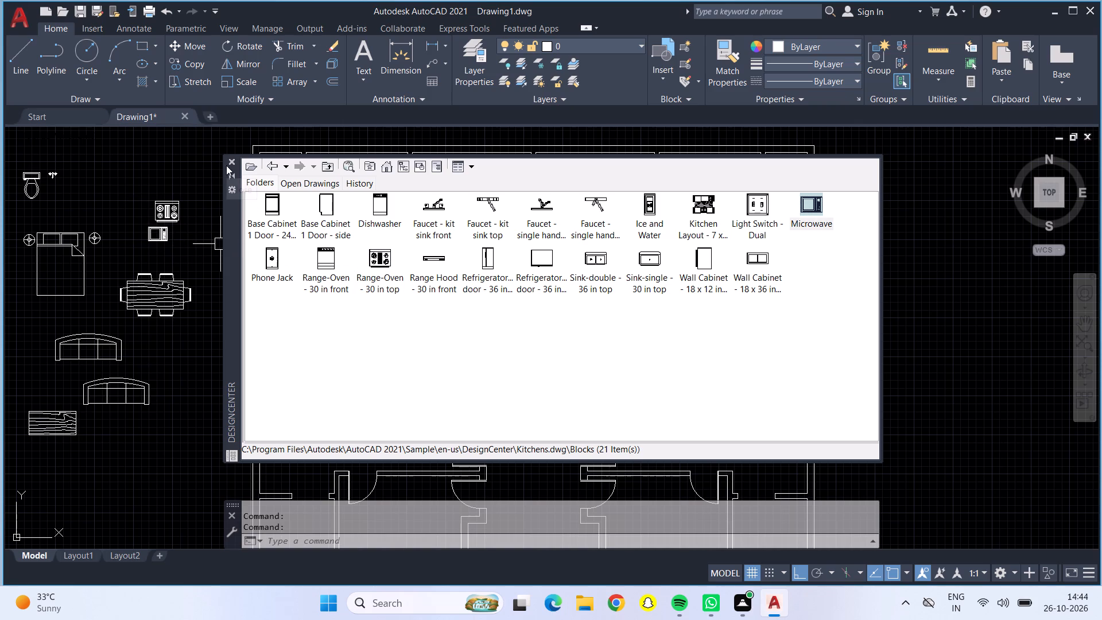
click(229, 164)
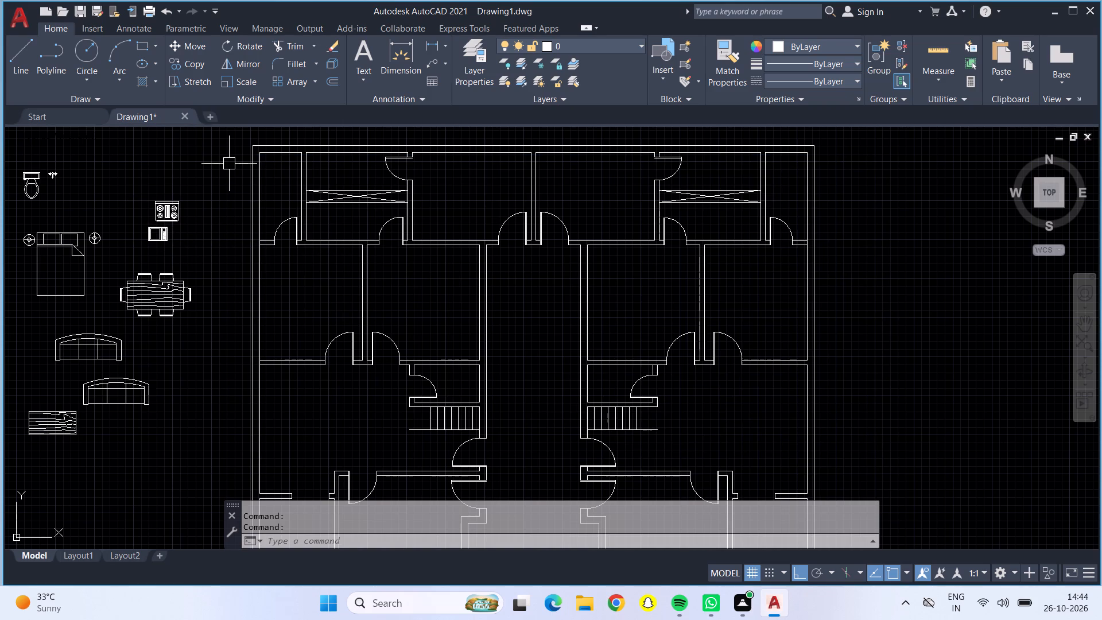
Draw a horizontal line from the queen bed's upper-left corner outward, passing above the left table lamp.
scroll(232, 176, down, 1)
middle_drag(331, 244, 352, 251)
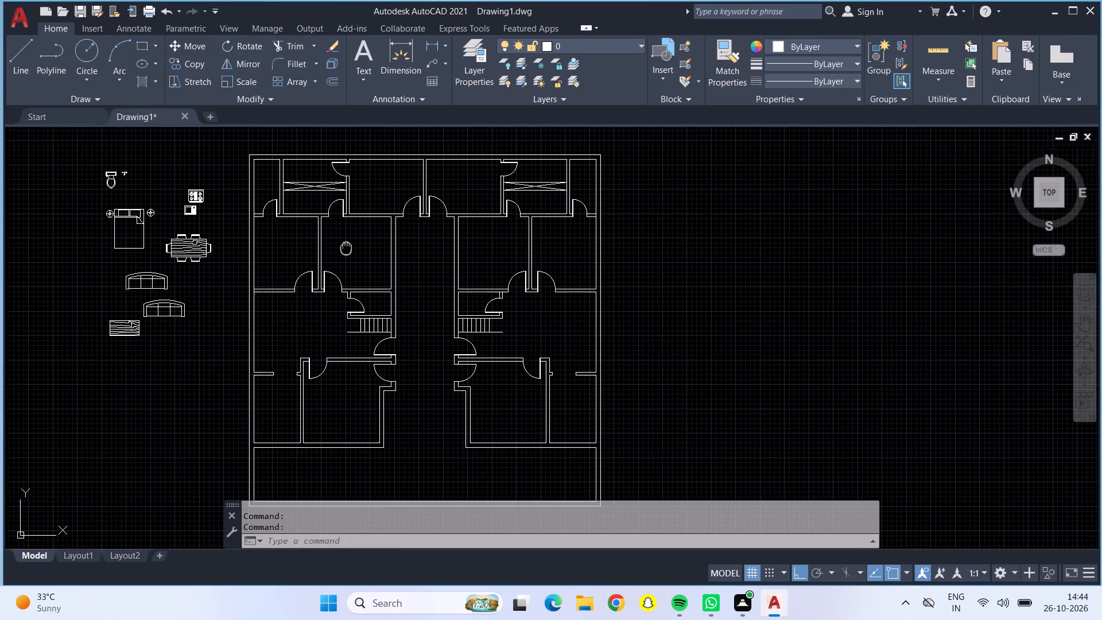
middle_drag(352, 251, 380, 263)
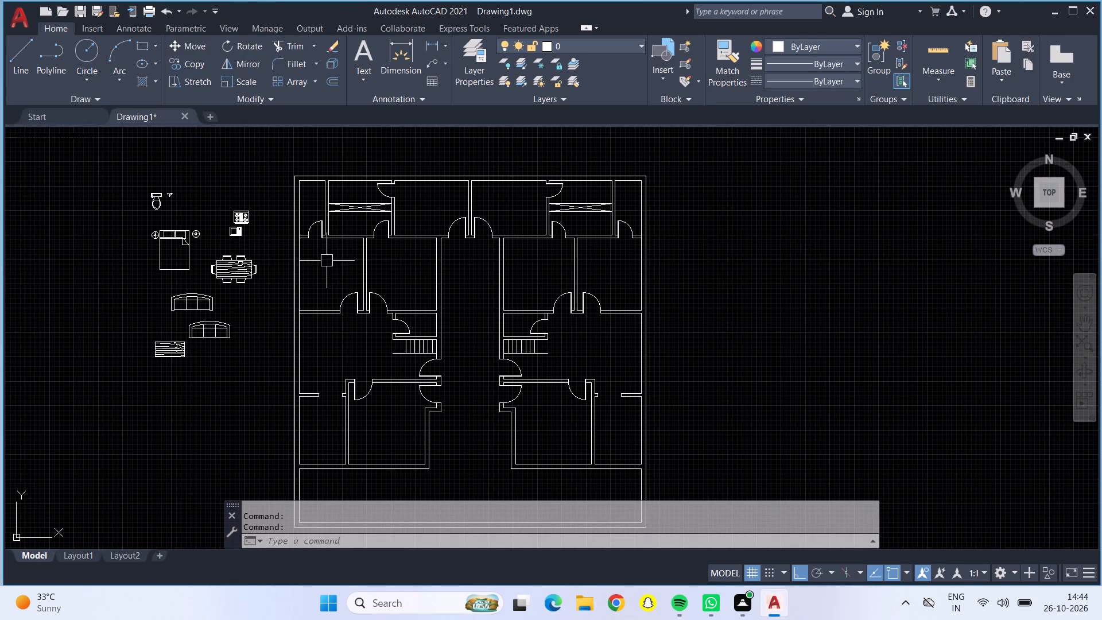
scroll(315, 266, up, 1)
middle_drag(140, 241, 248, 334)
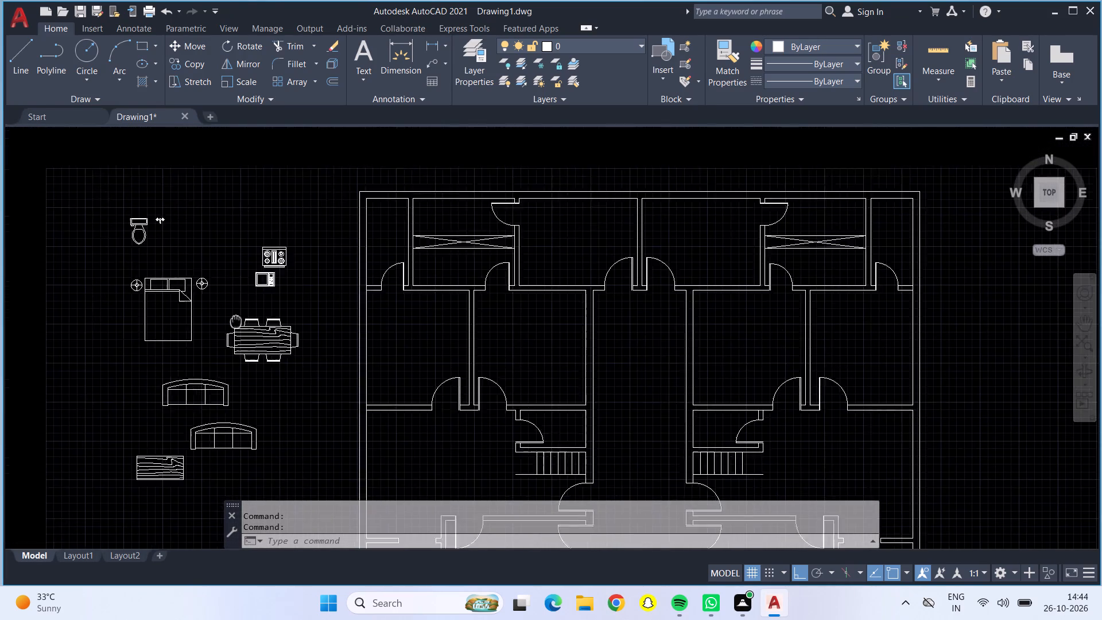
middle_drag(248, 334, 271, 347)
scroll(219, 339, up, 4)
scroll(218, 336, down, 1)
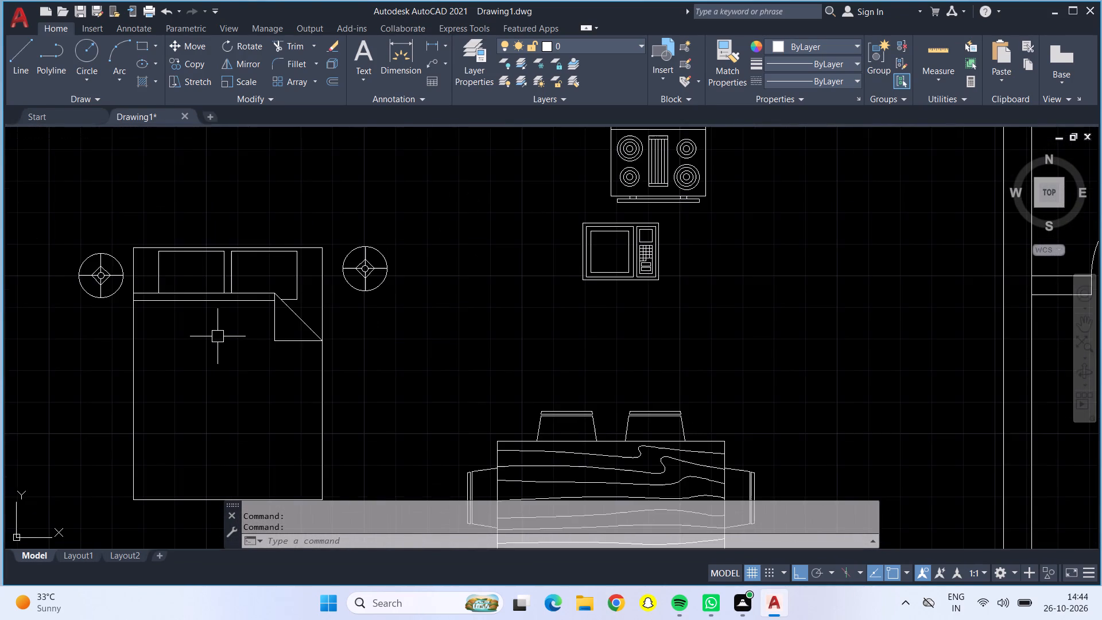
middle_drag(218, 336, 282, 362)
click(157, 293)
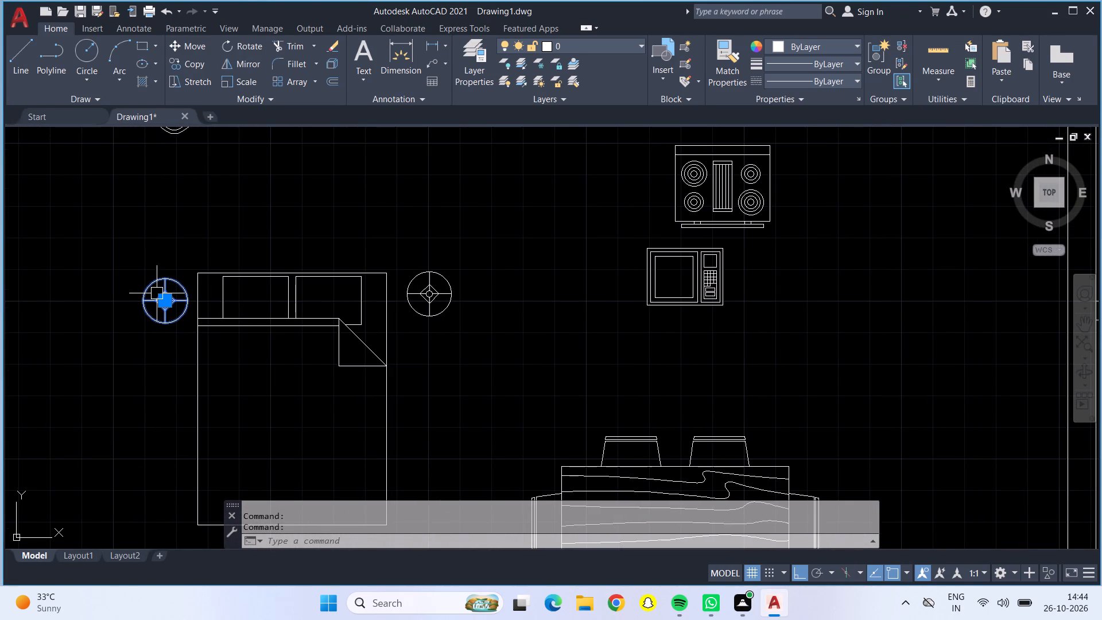
key(Escape)
key(grave)
click(18, 70)
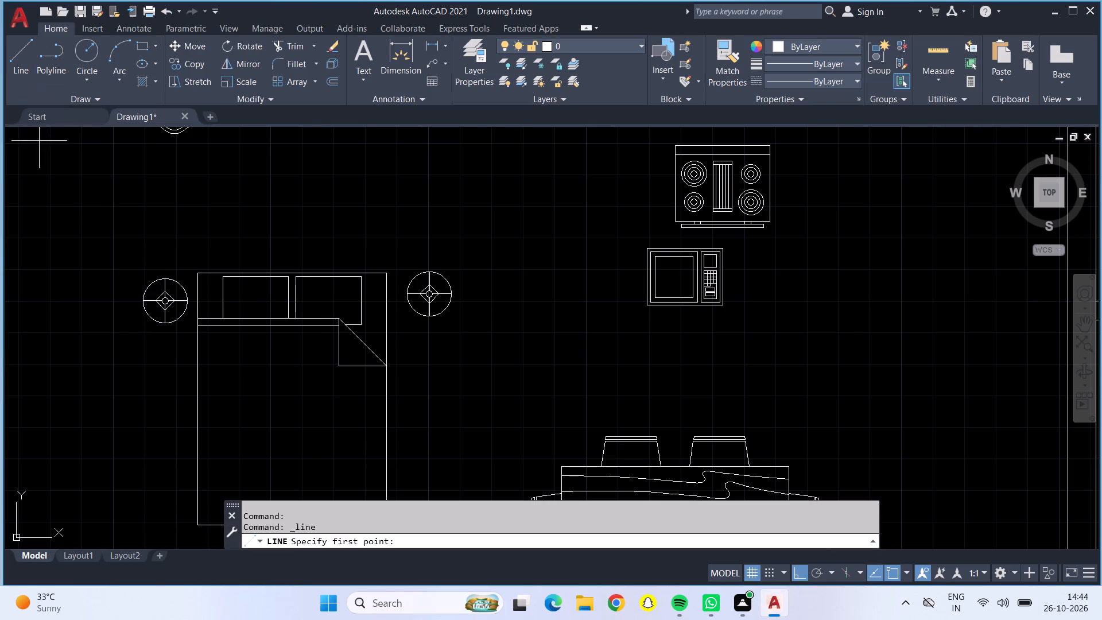
scroll(208, 272, up, 2)
click(180, 274)
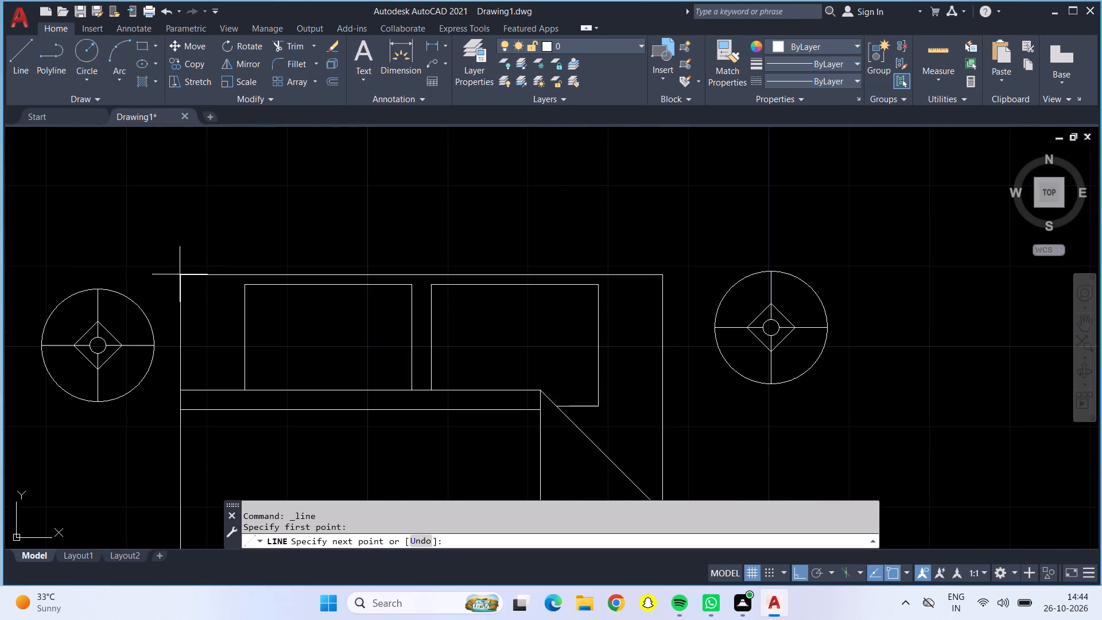
click(44, 281)
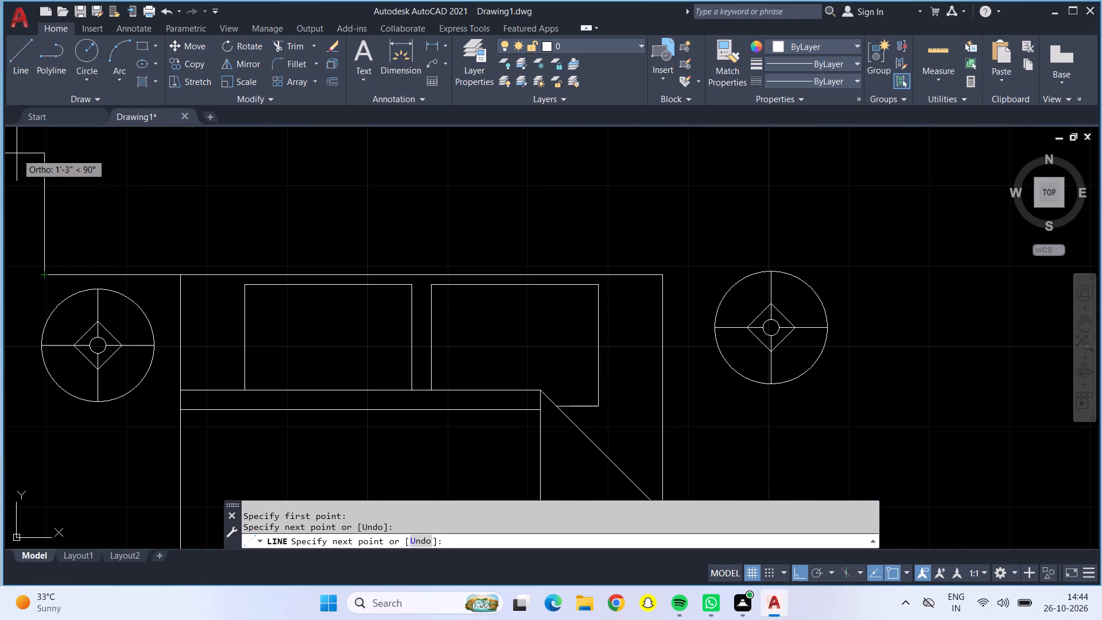
key(Escape)
Draw a horizontal line from the queen bed's upper-right corner outward, reaching across the right table lamp.
click(20, 51)
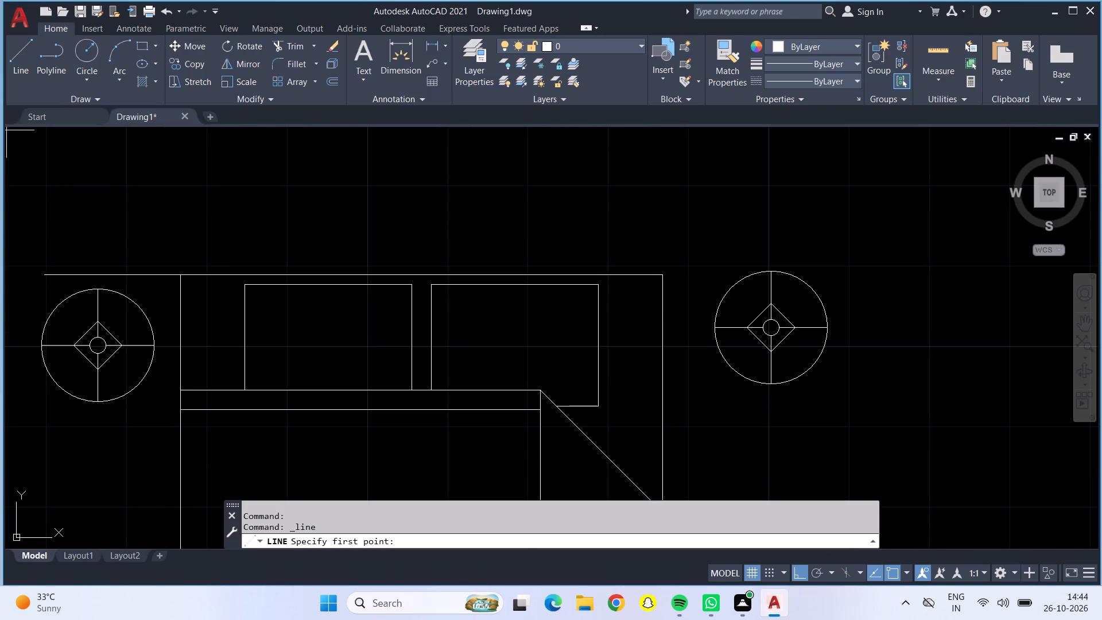
click(664, 274)
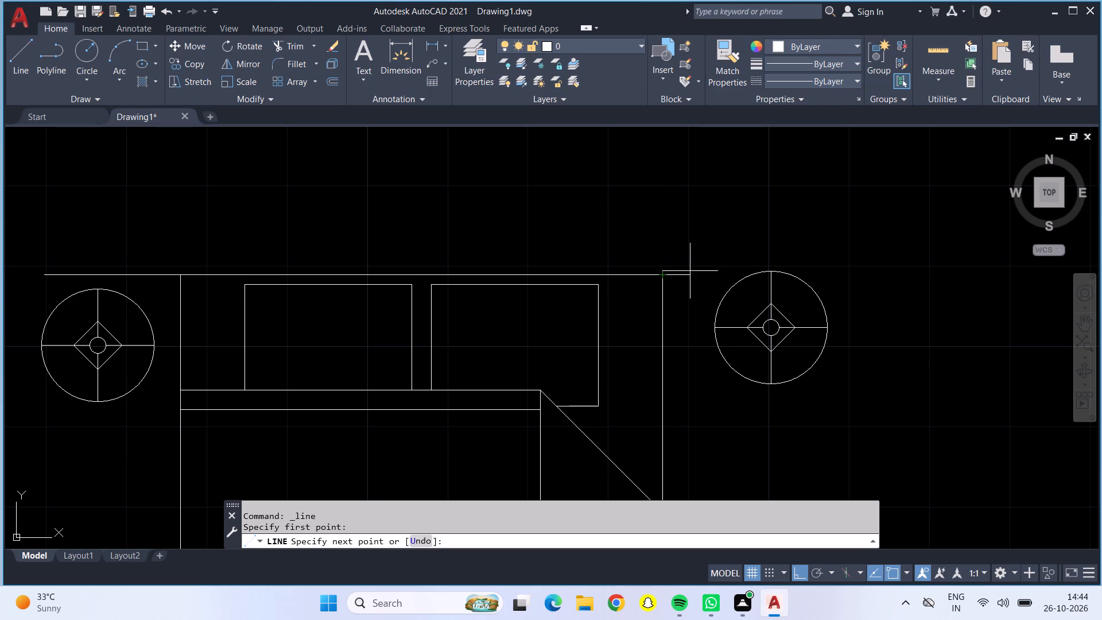
click(829, 272)
key(Escape)
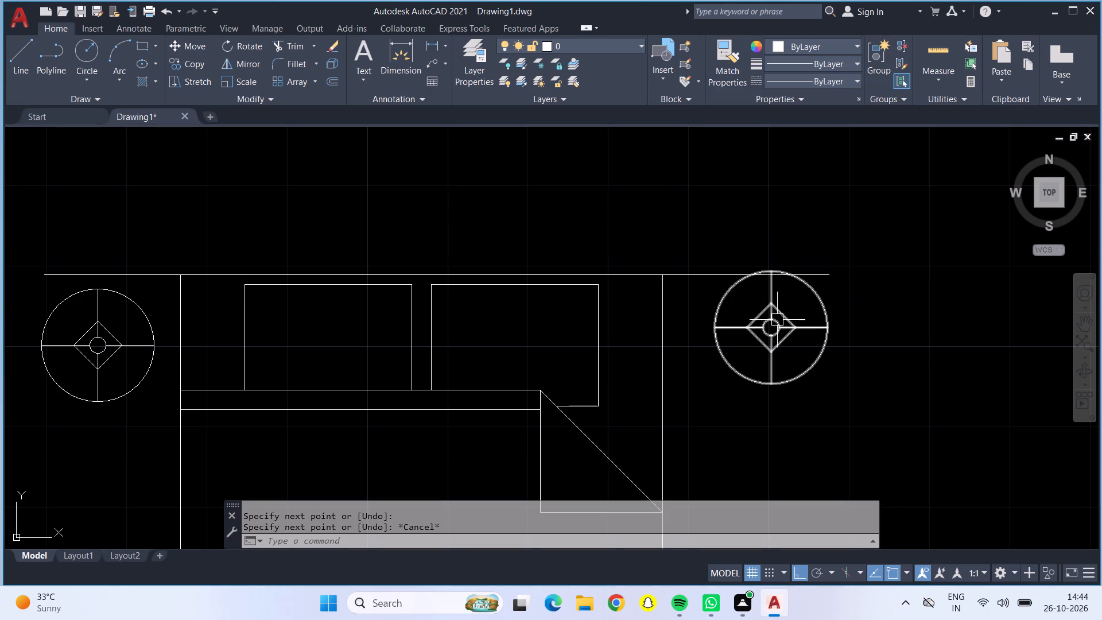
Move the right table lamp against the bed's right edge and align its top with the horizontal guide line.
click(777, 320)
click(196, 48)
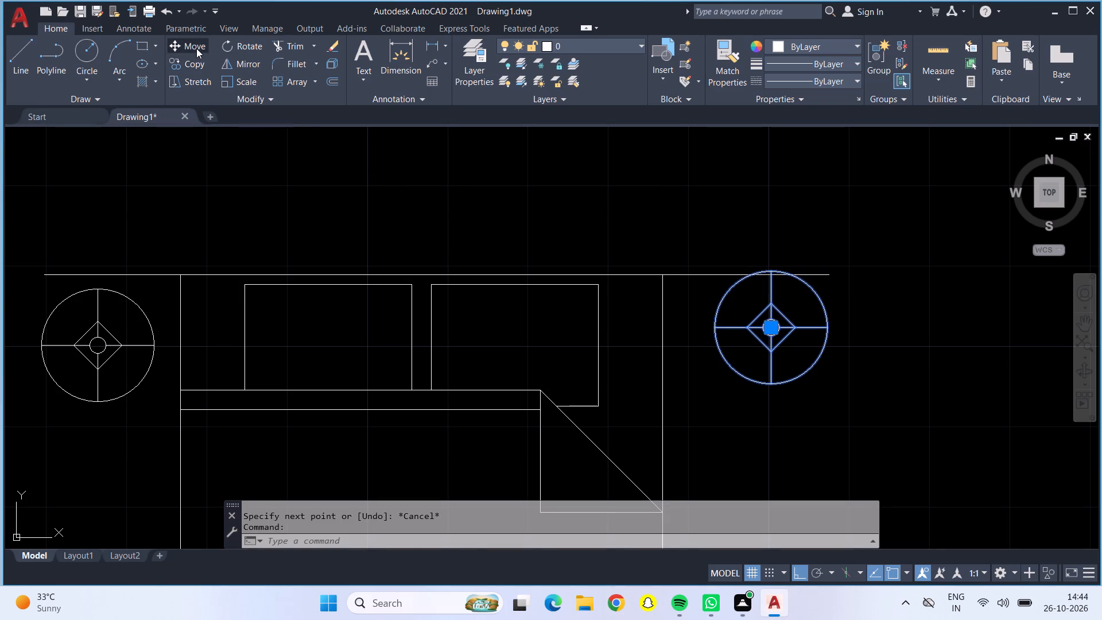
click(712, 328)
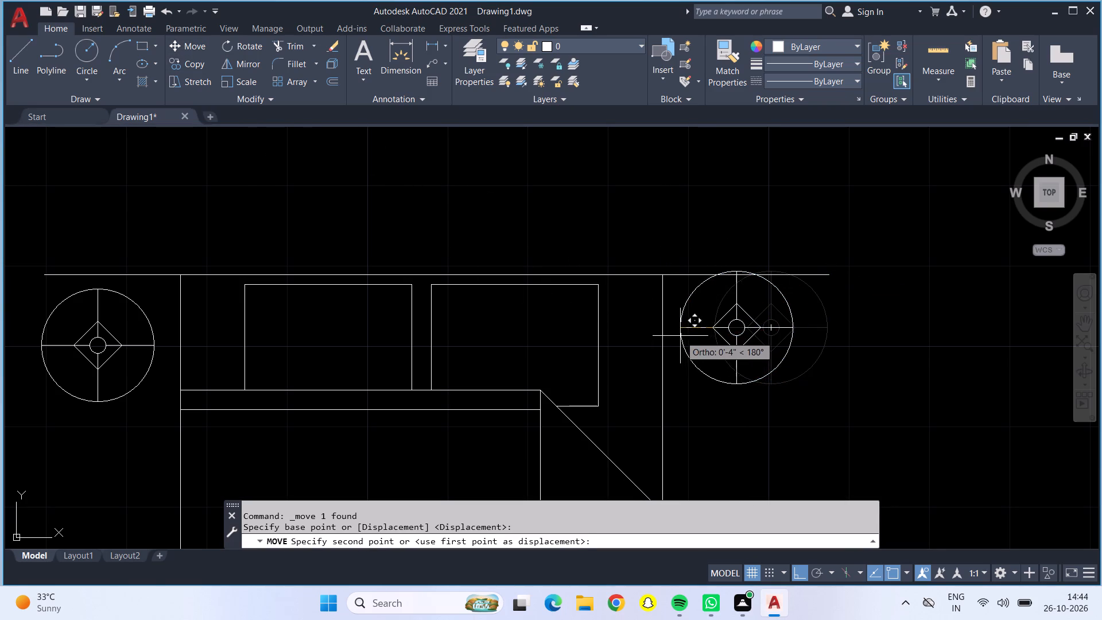
click(661, 329)
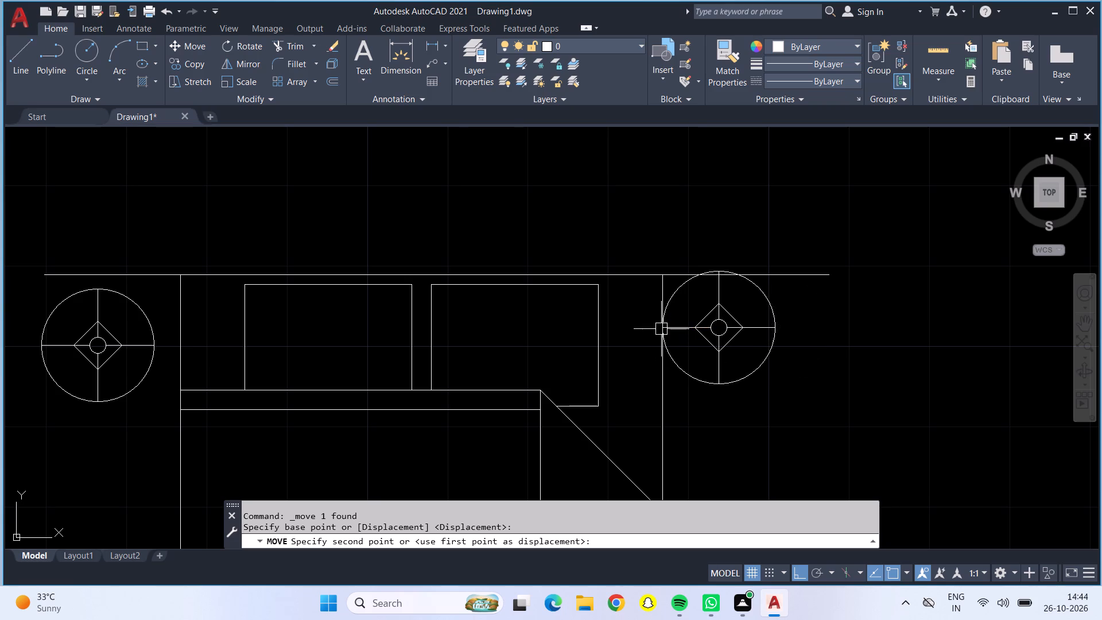
click(715, 331)
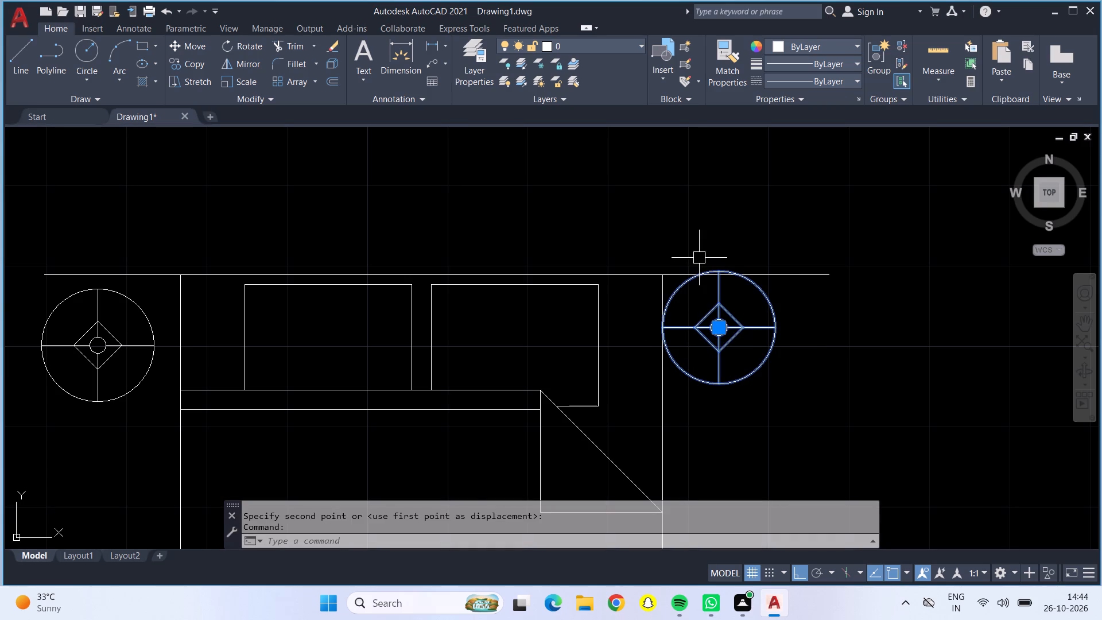
click(196, 49)
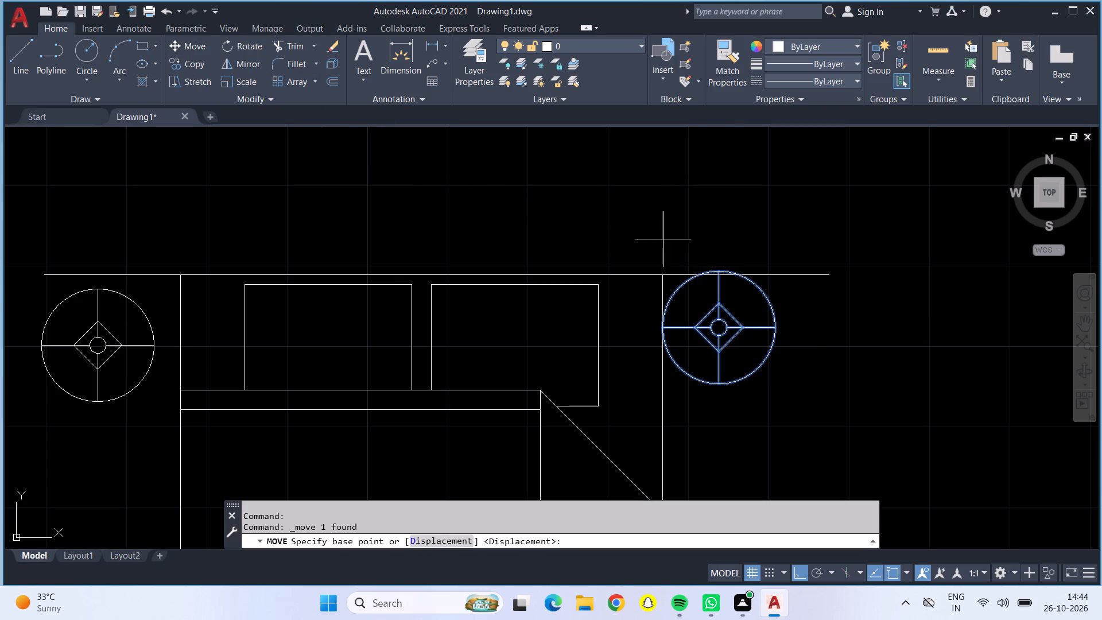
click(719, 266)
click(719, 276)
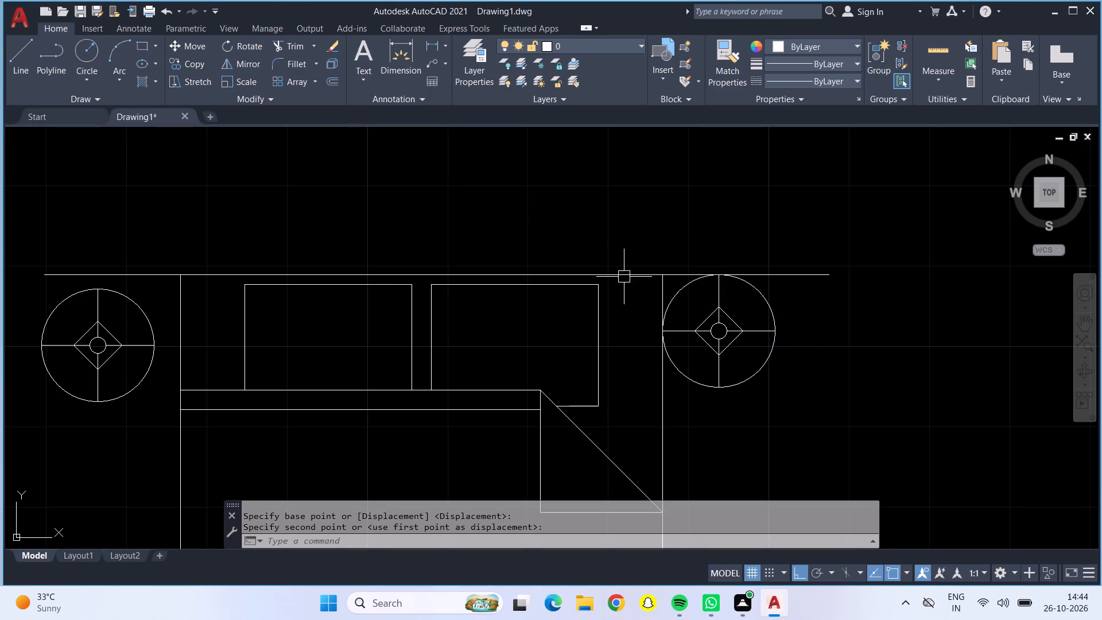
Move the left table lamp against the bed's left edge and align its top with the horizontal guide line.
click(103, 347)
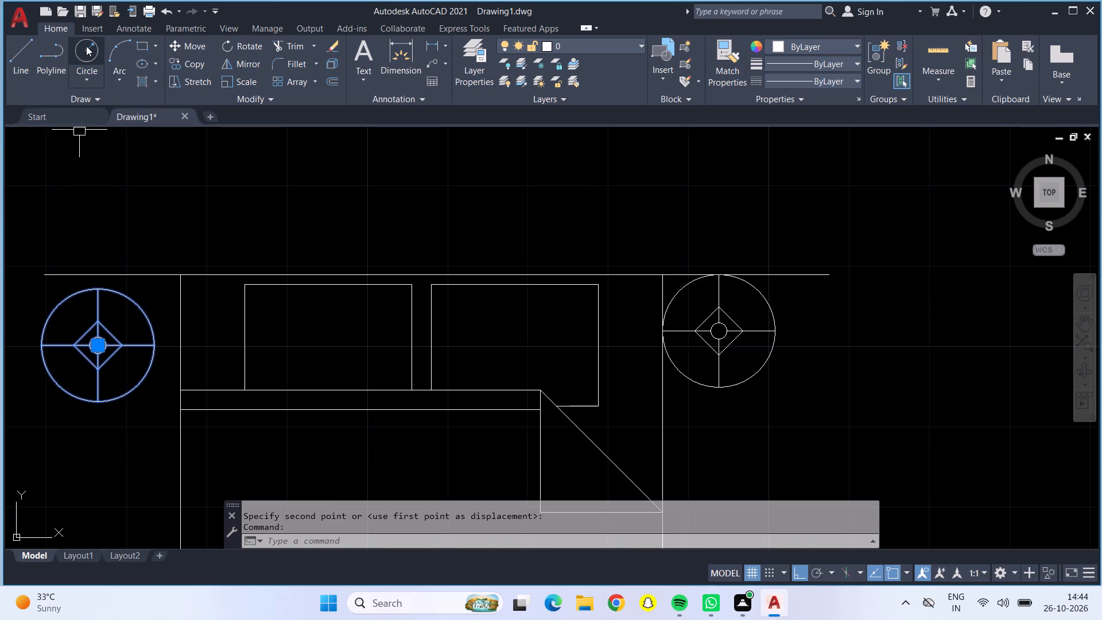
click(198, 46)
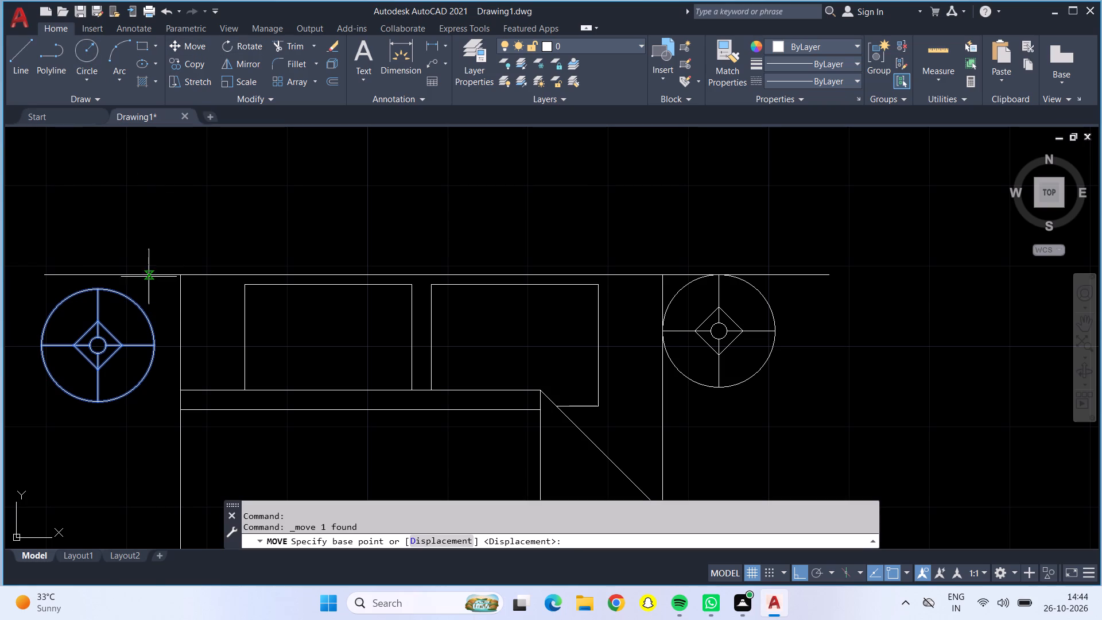
click(149, 344)
click(184, 345)
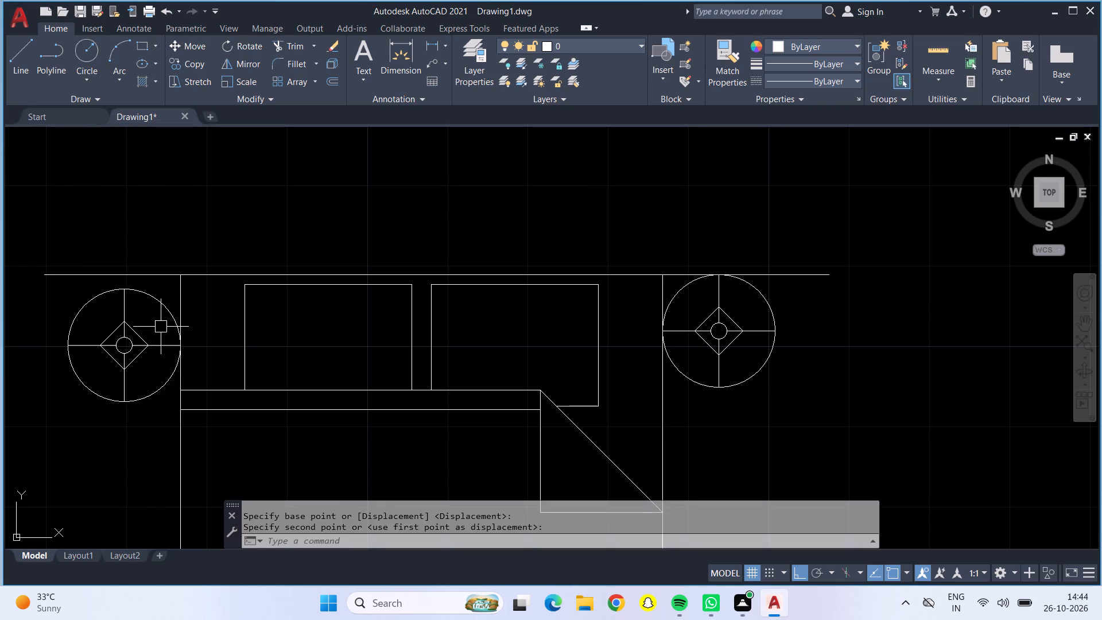
click(148, 344)
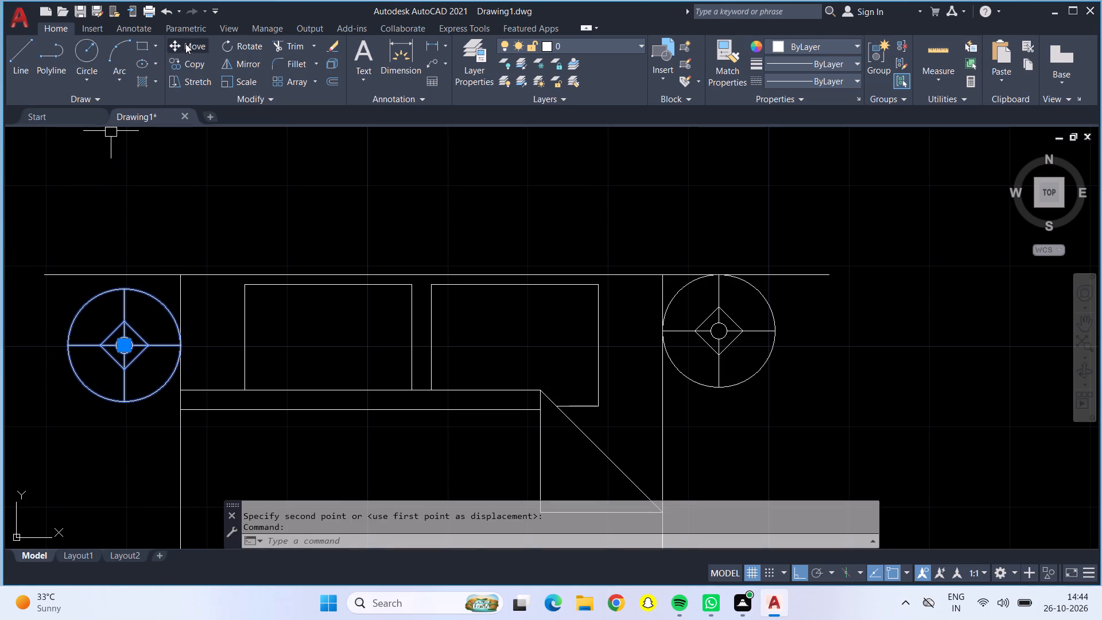
click(185, 44)
click(121, 288)
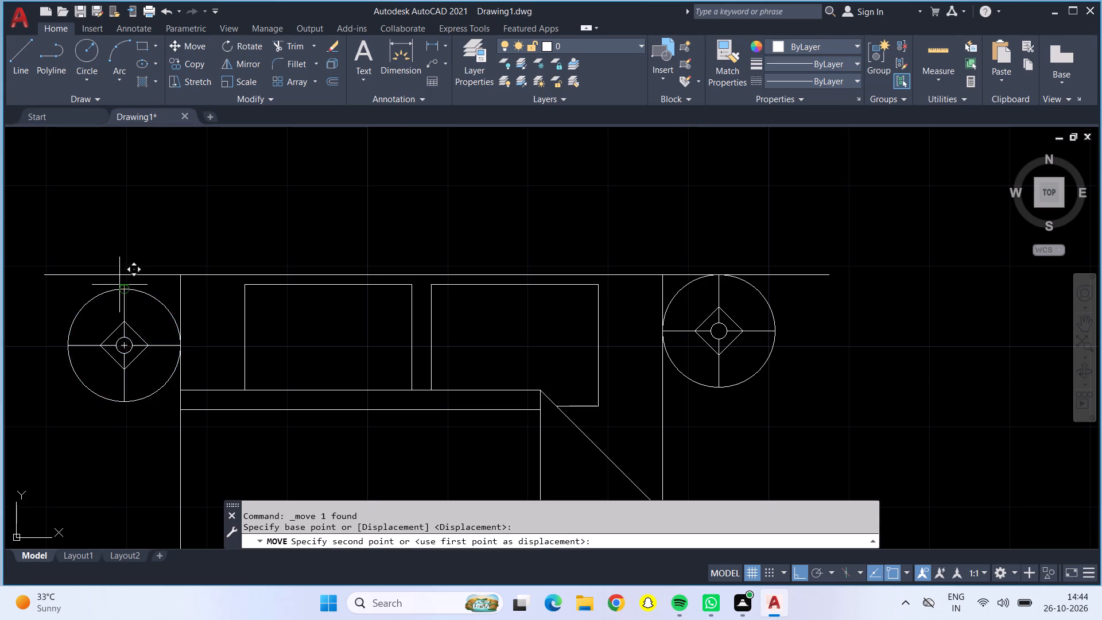
click(121, 277)
Delete the two horizontal guide lines extending from the bed's upper corners.
scroll(121, 277, down, 3)
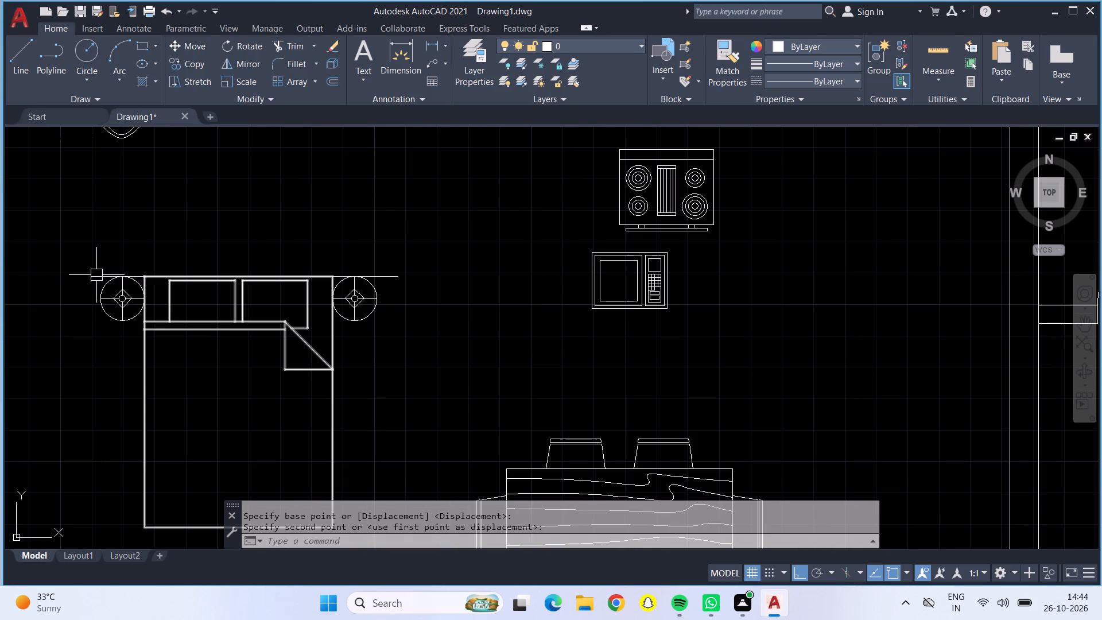
click(94, 274)
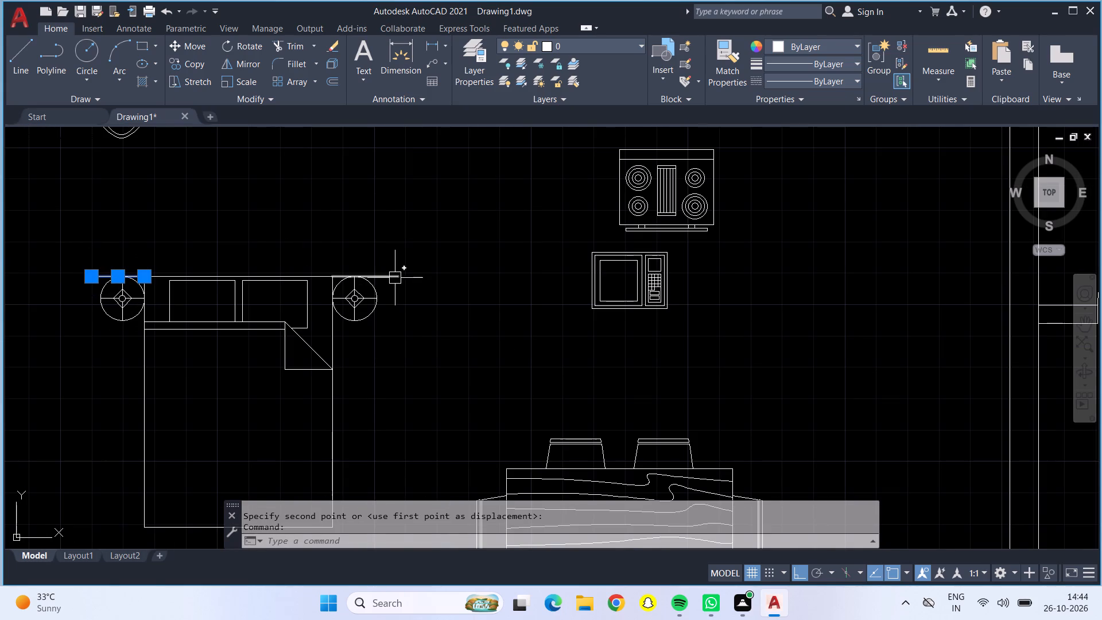
click(395, 278)
key(Delete)
key(Delete)
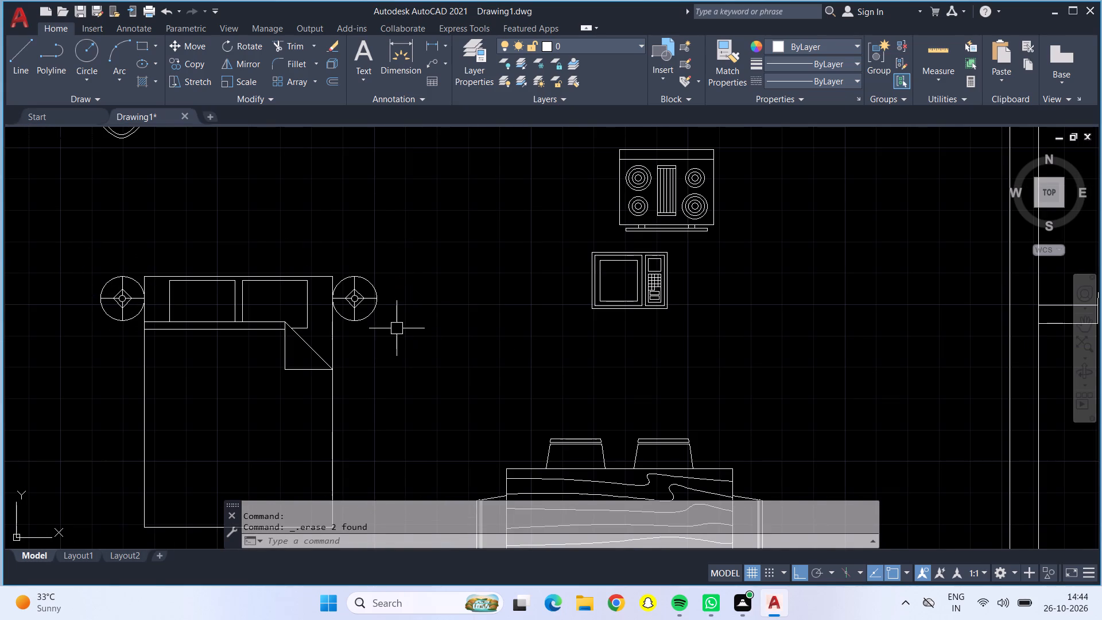
Offset the outer side wall and bottom wall of the left unit's narrow lower-left room inward by 2'5".
scroll(396, 328, down, 2)
middle_drag(401, 346, 351, 219)
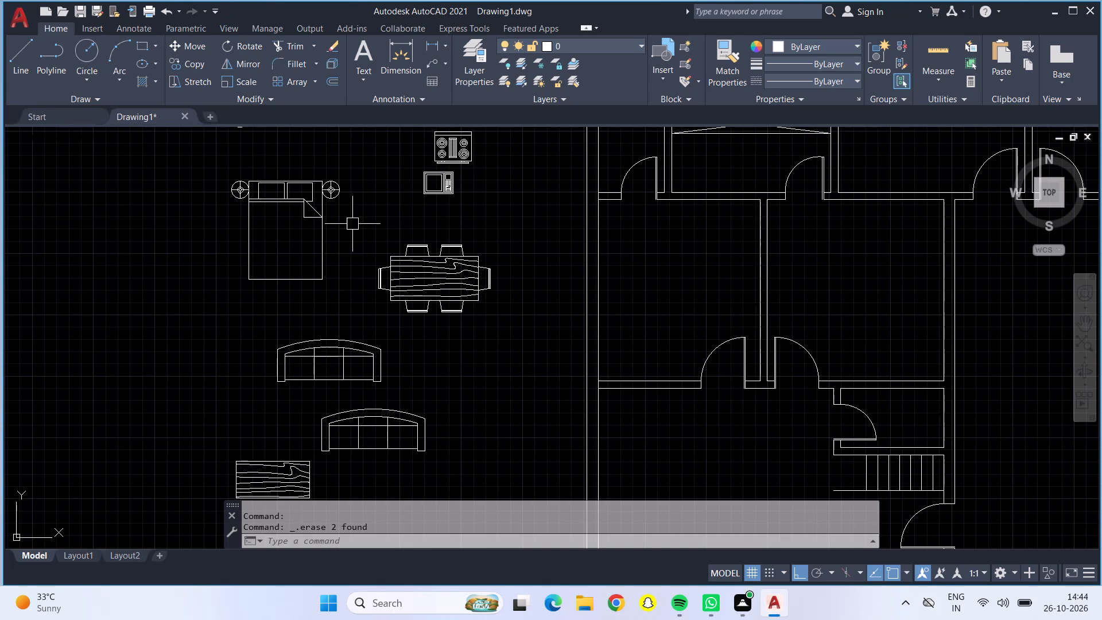
scroll(355, 233, down, 1)
middle_drag(533, 388, 511, 335)
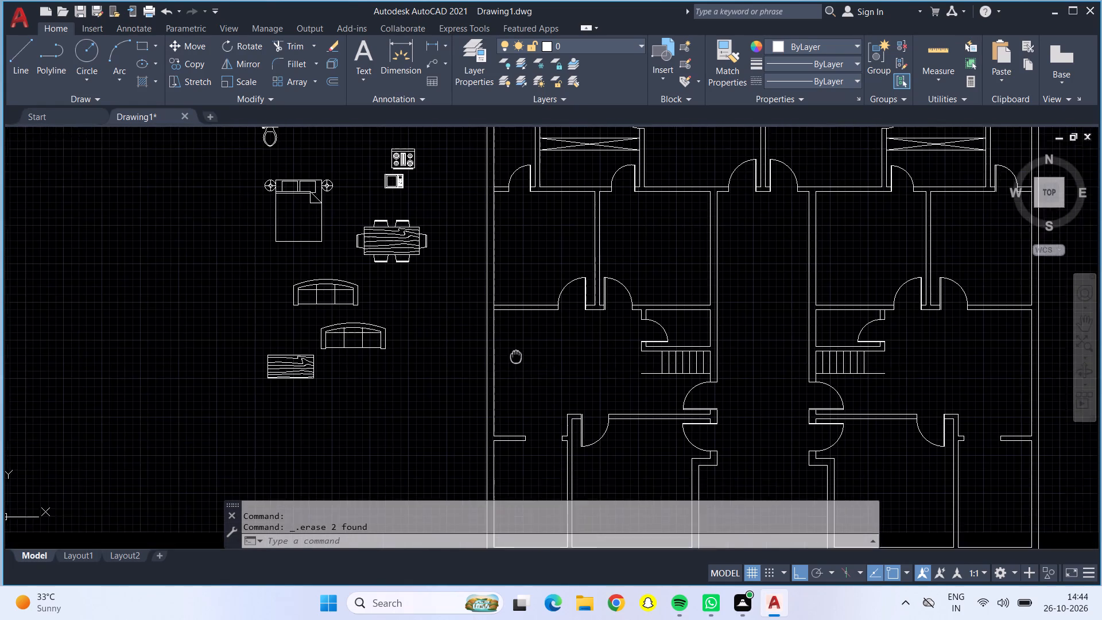
middle_drag(511, 335, 498, 258)
scroll(493, 387, up, 2)
middle_drag(493, 391, 493, 381)
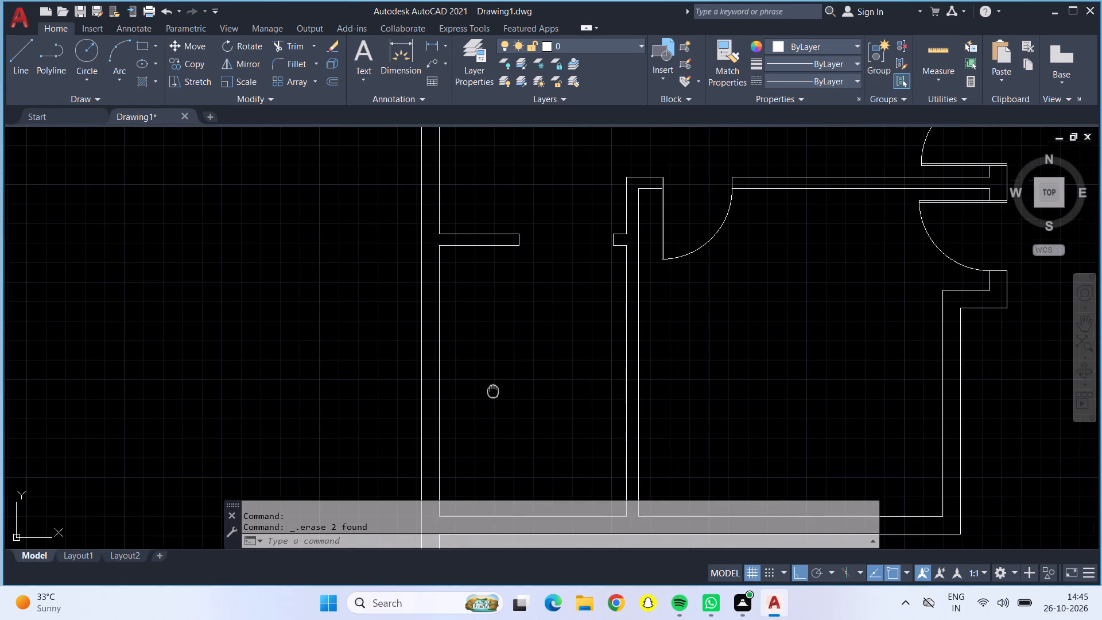
middle_drag(493, 381, 489, 284)
key(o)
key(Return)
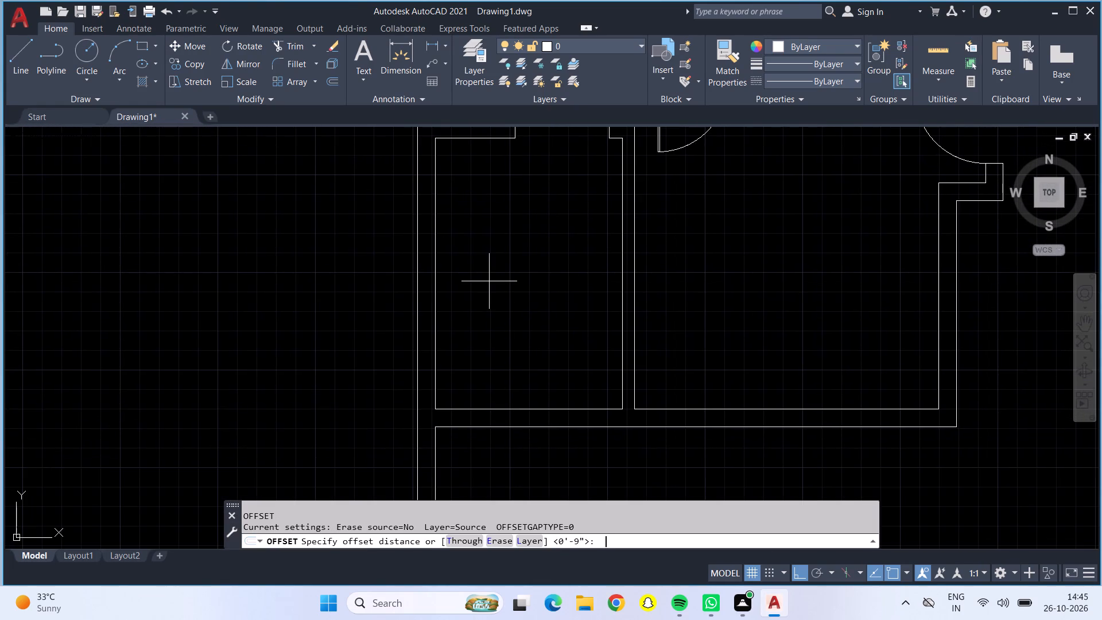
text(2'5")
key(Return)
click(434, 255)
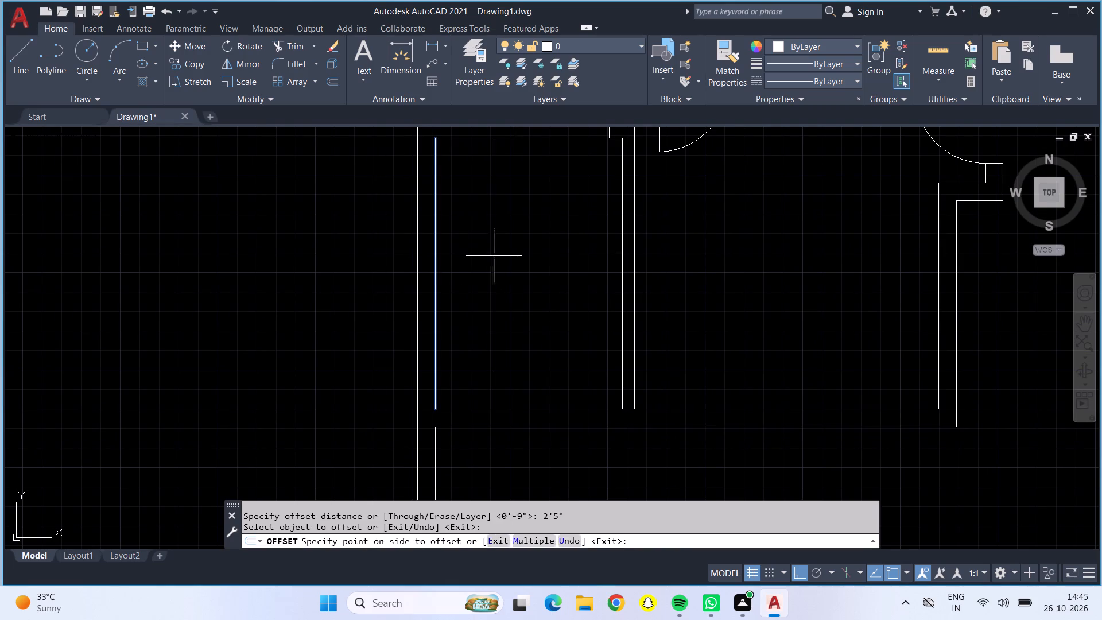
click(495, 256)
click(525, 404)
click(514, 307)
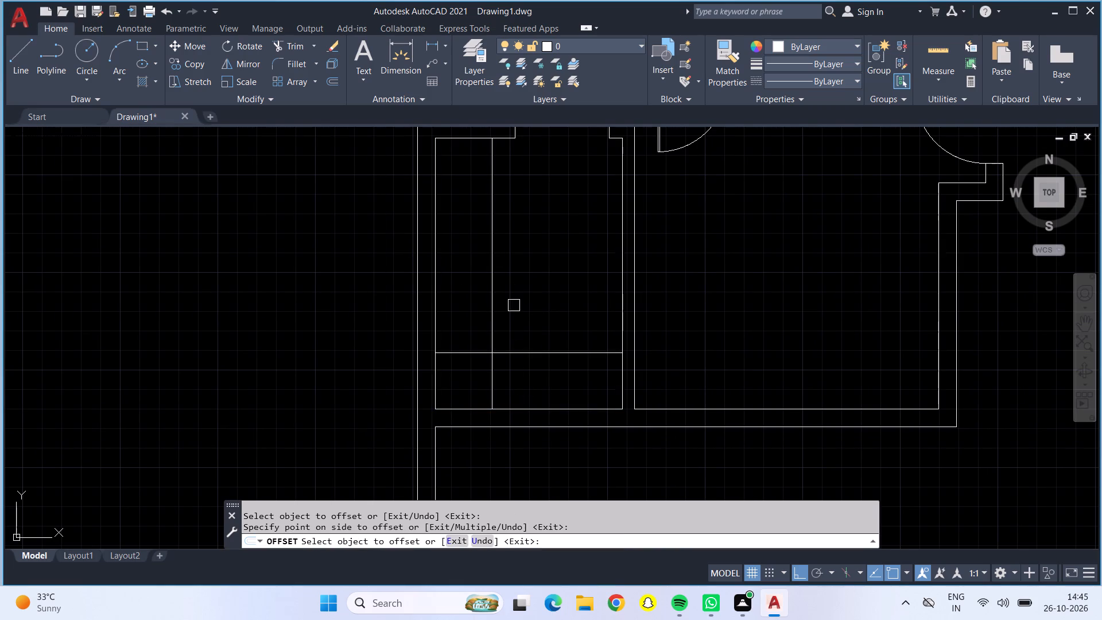
Offset the outer side wall and bottom wall of the right unit's narrow lower-right room inward by the same 2'5".
scroll(515, 305, down, 3)
scroll(794, 307, up, 3)
middle_drag(795, 306, 655, 315)
scroll(655, 315, up, 1)
scroll(754, 290, down, 2)
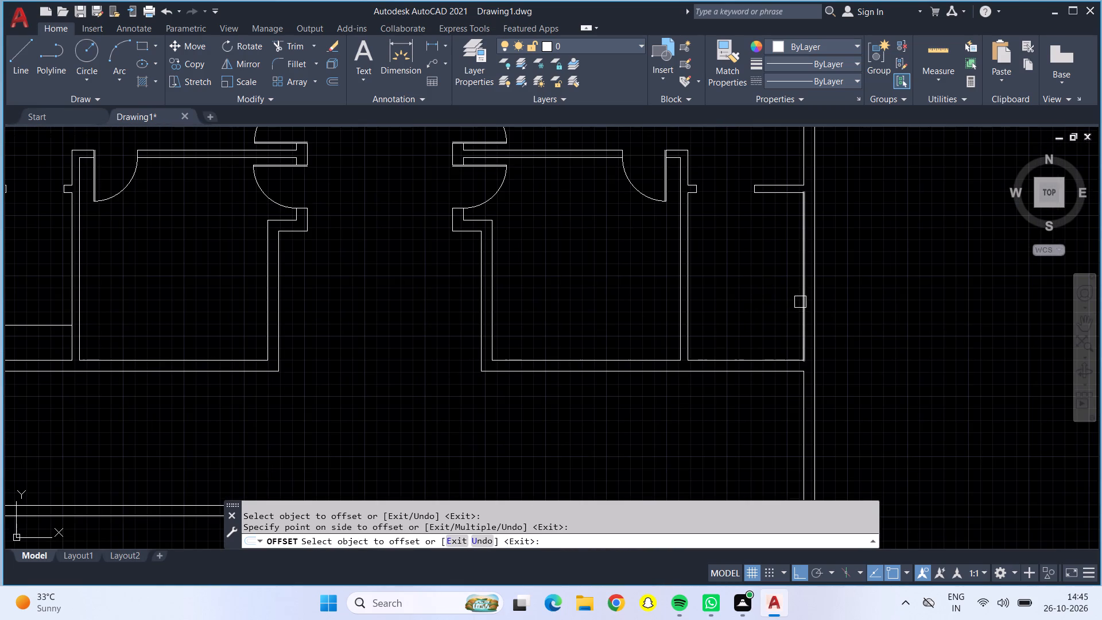
click(802, 303)
click(733, 288)
click(730, 359)
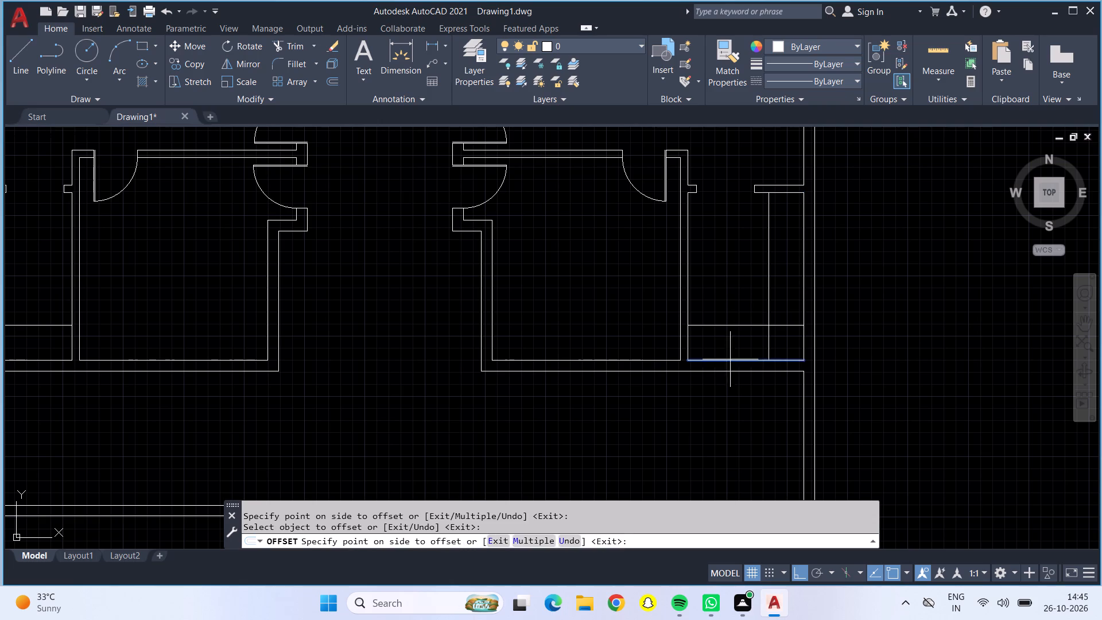
click(708, 282)
key(Escape)
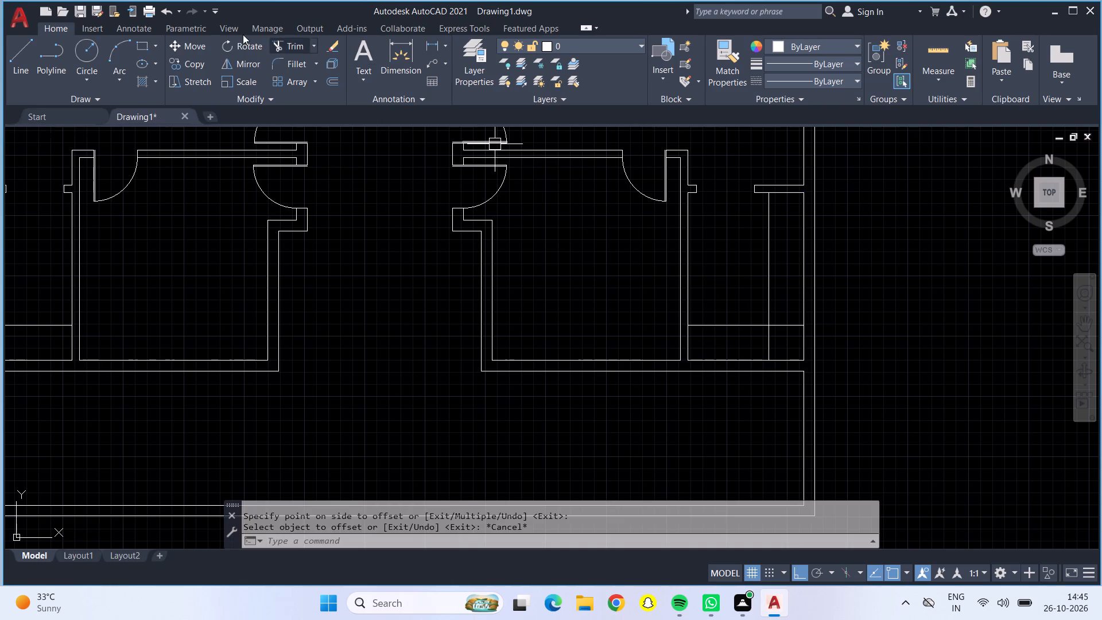
Trim the crossing ends of the offset lines in both narrow lower rooms, leaving an L-shaped counter outline in each.
click(294, 45)
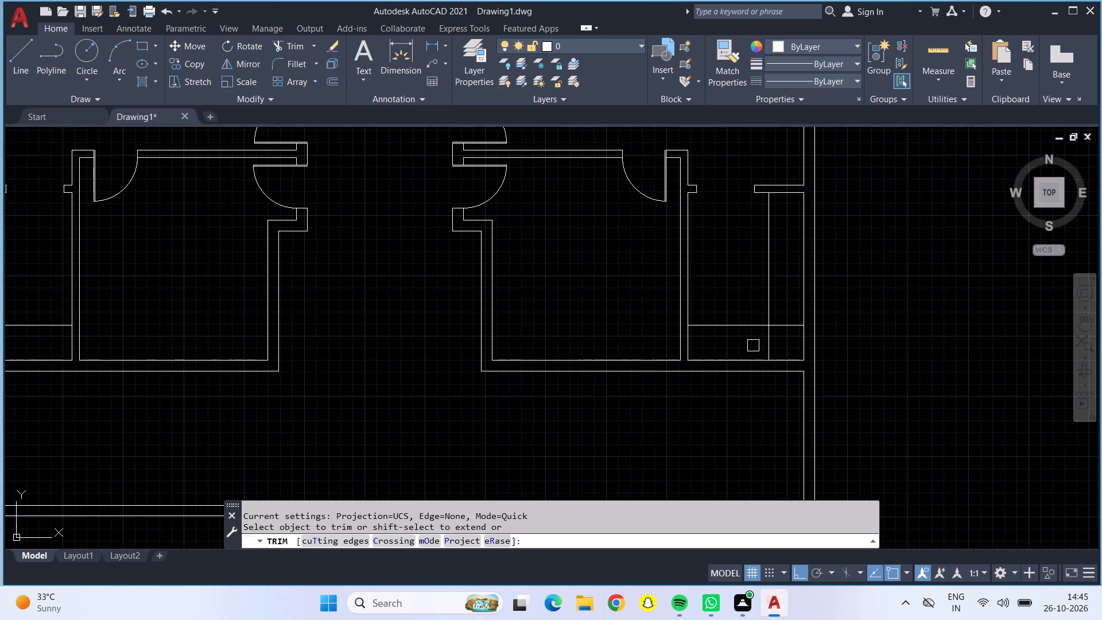
click(766, 346)
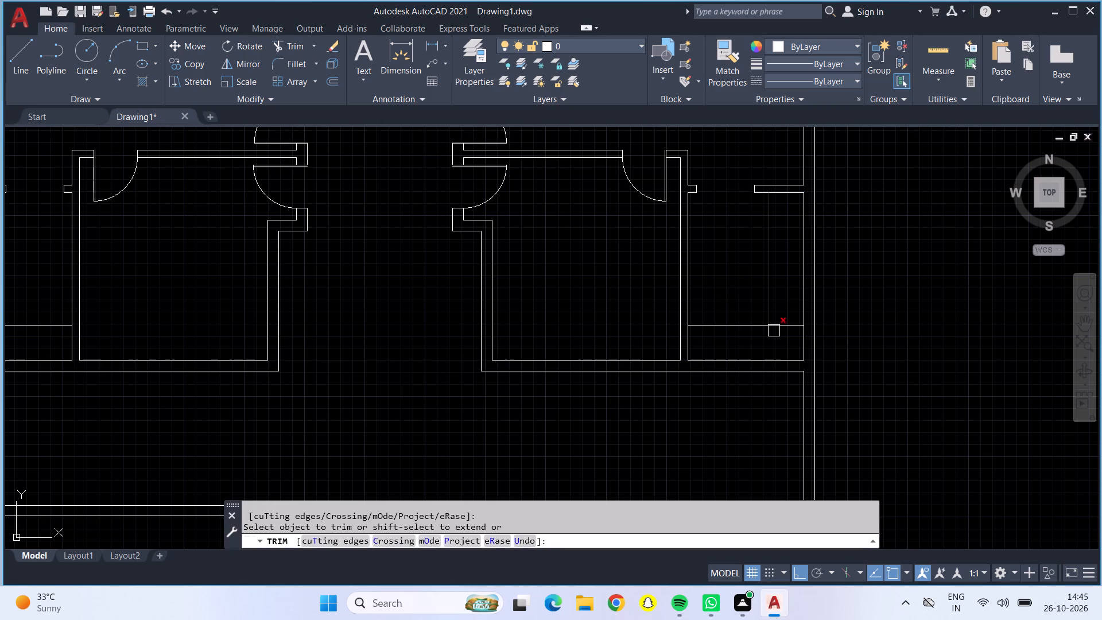
click(778, 323)
scroll(774, 323, down, 3)
scroll(572, 330, up, 5)
drag(582, 252, 638, 312)
scroll(633, 308, down, 4)
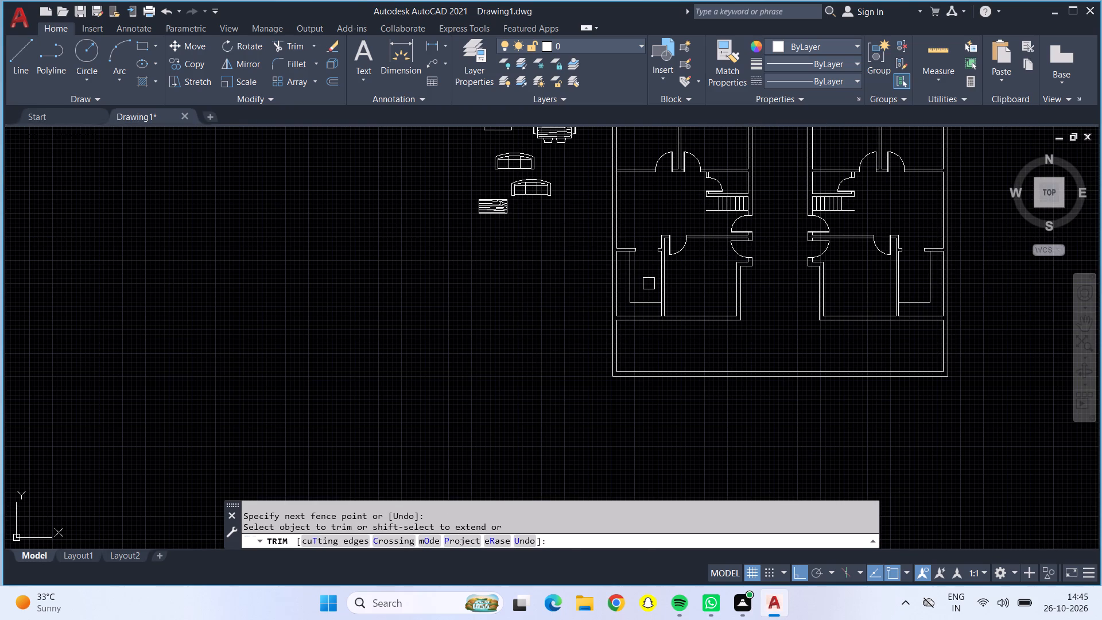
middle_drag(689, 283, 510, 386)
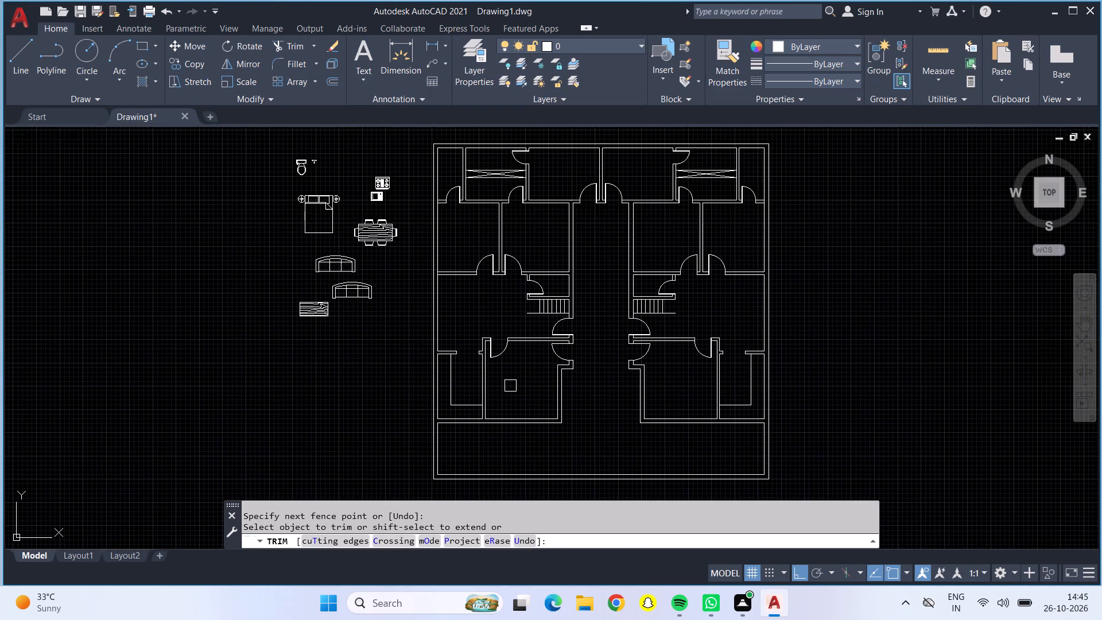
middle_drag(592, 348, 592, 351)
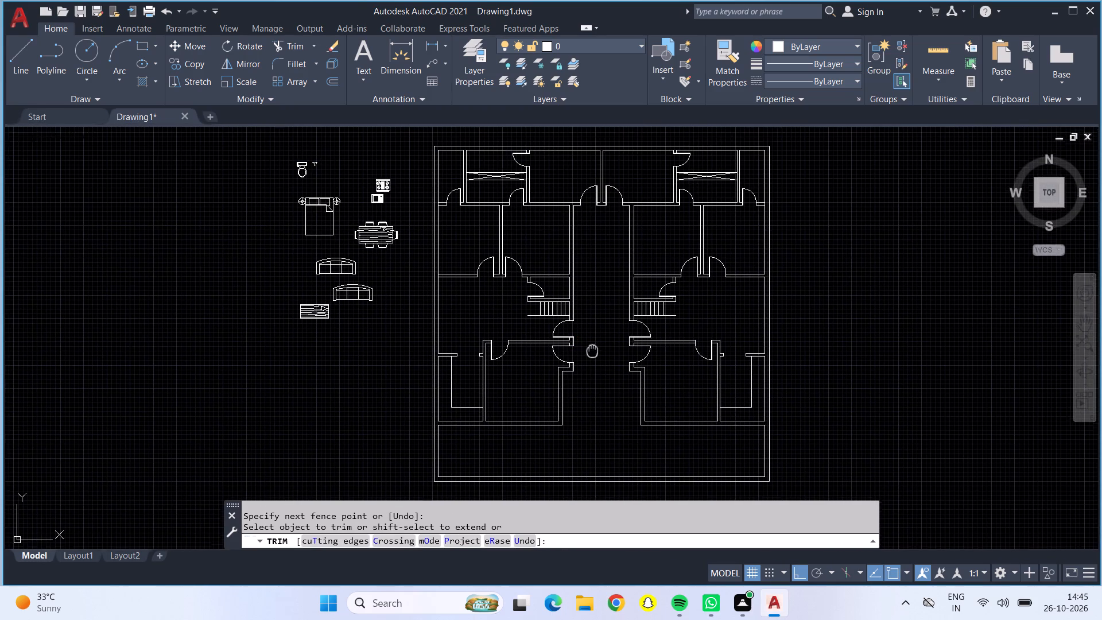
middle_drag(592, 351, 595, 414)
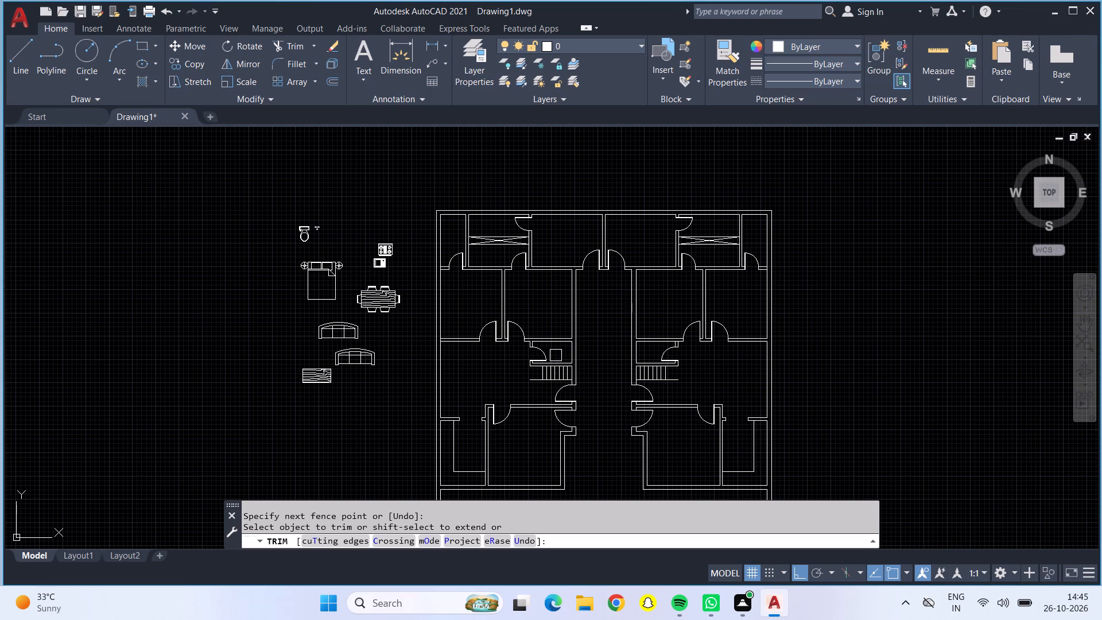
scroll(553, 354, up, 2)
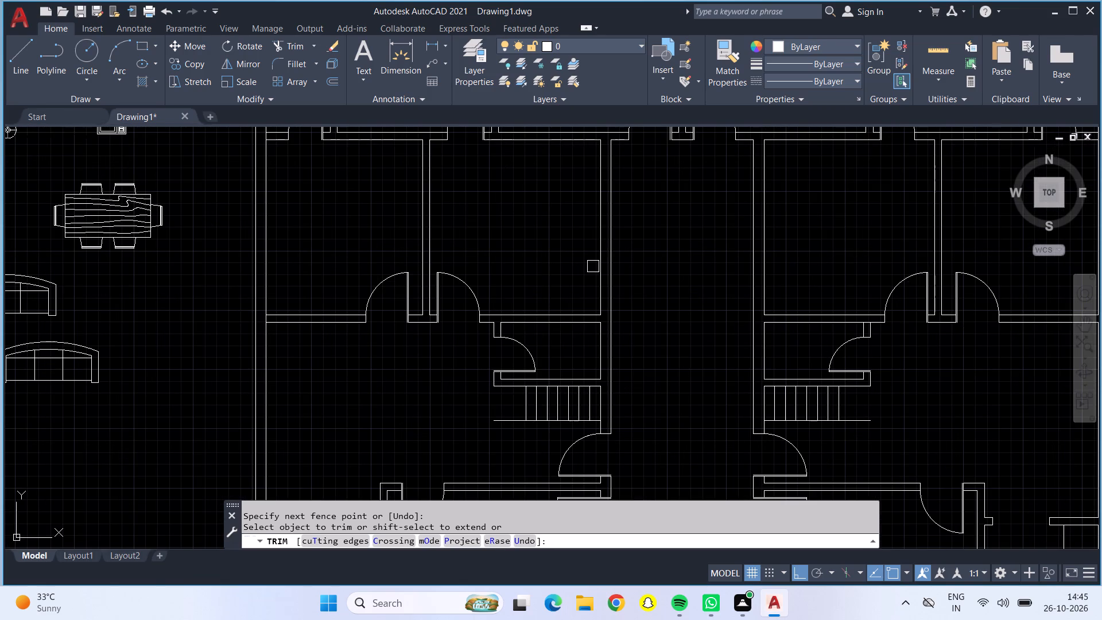
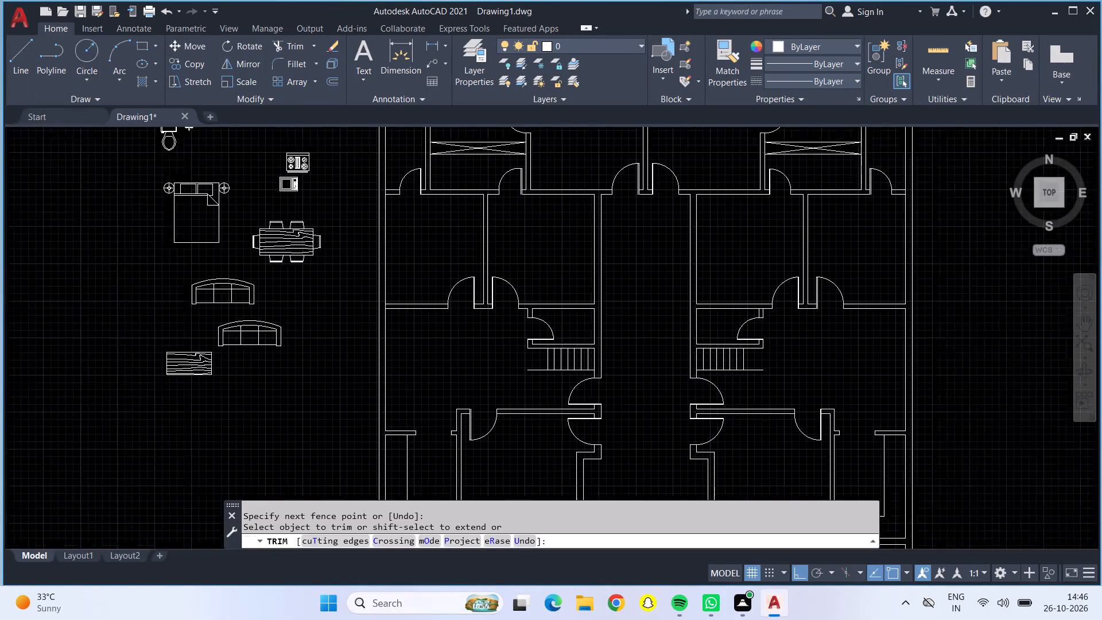
Move the bed and its two bedside lamps from the loose furniture blocks into the left unit's top bedroom beside the central dividing wall.
key(Escape)
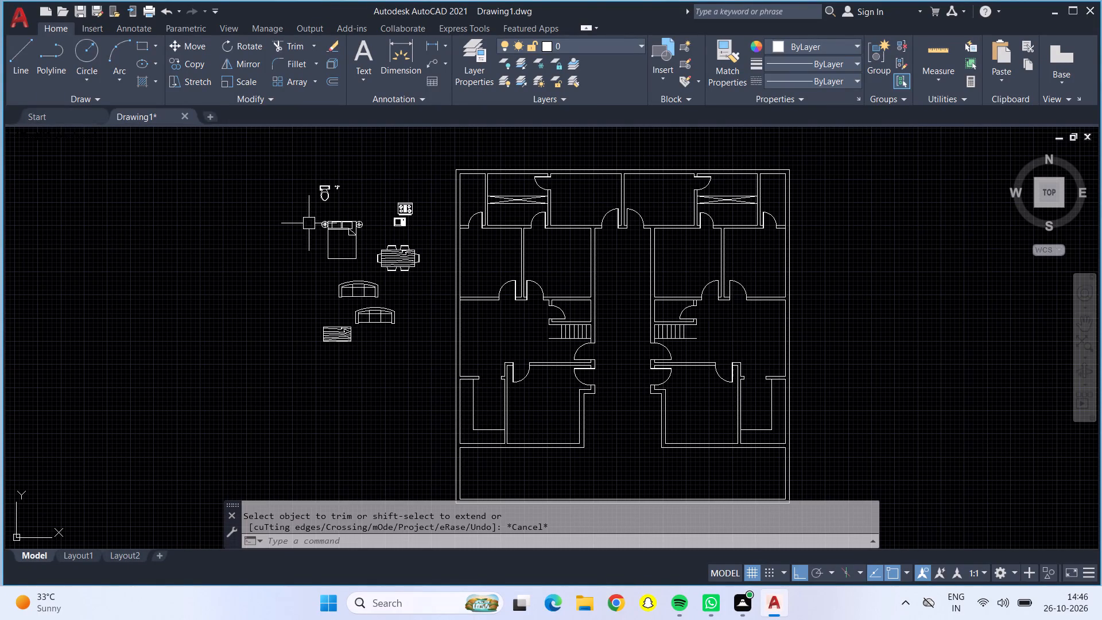
scroll(324, 215, up, 3)
scroll(352, 249, down, 1)
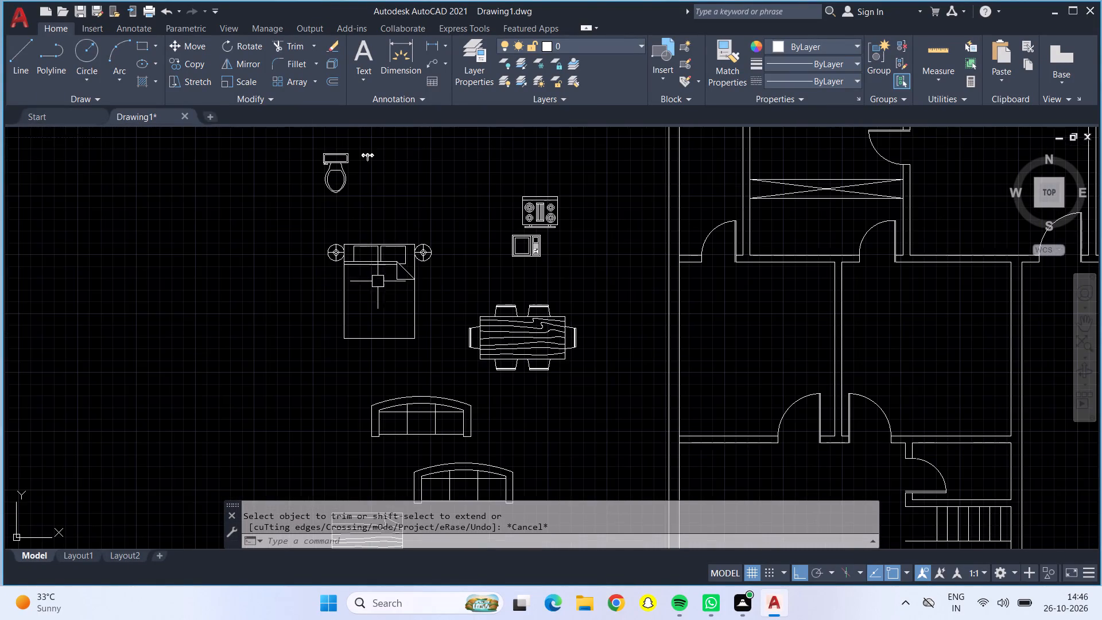
middle_drag(382, 293, 345, 317)
click(328, 286)
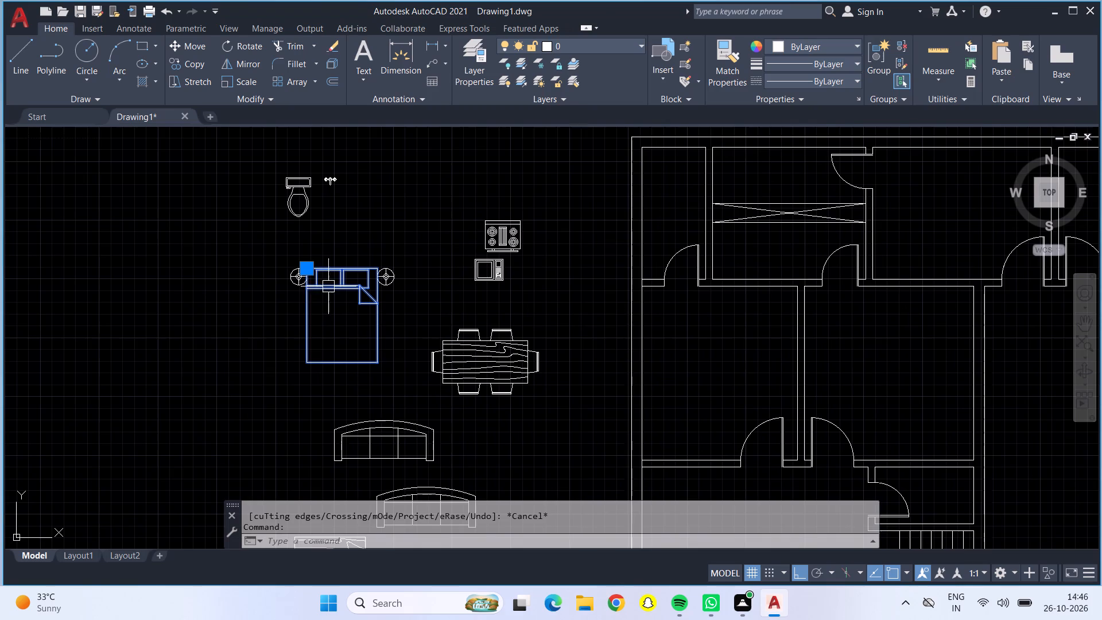
click(294, 280)
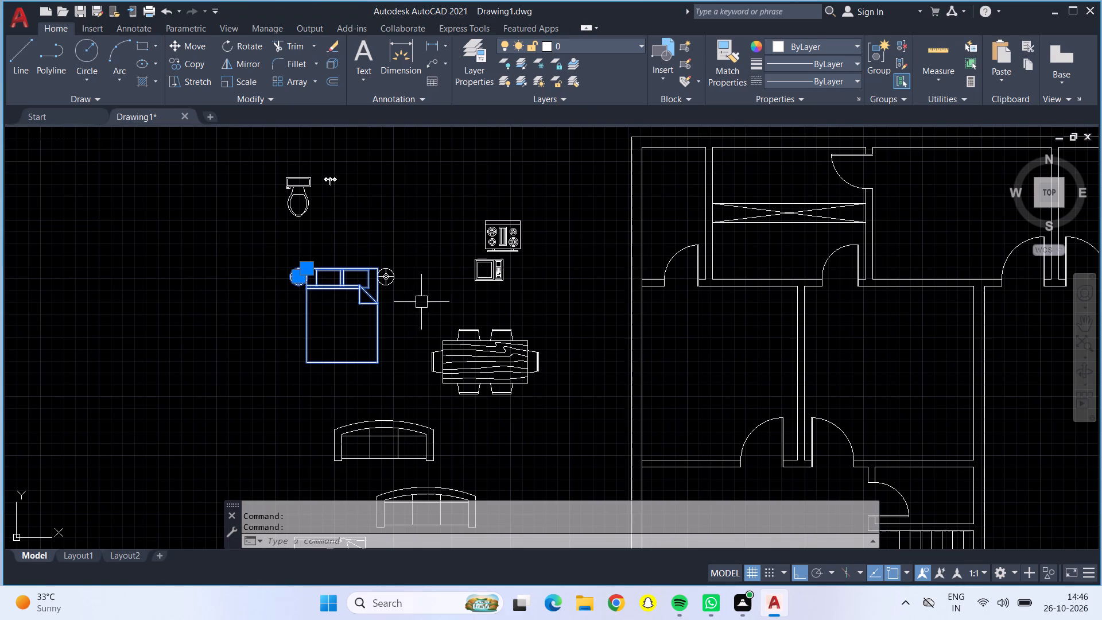
click(391, 284)
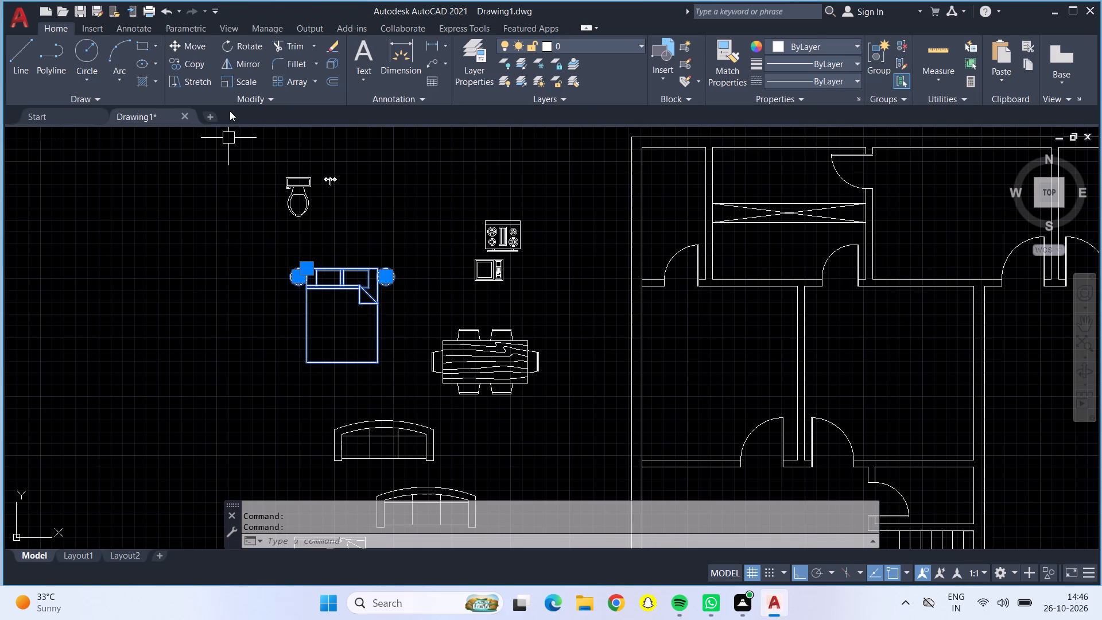
click(181, 50)
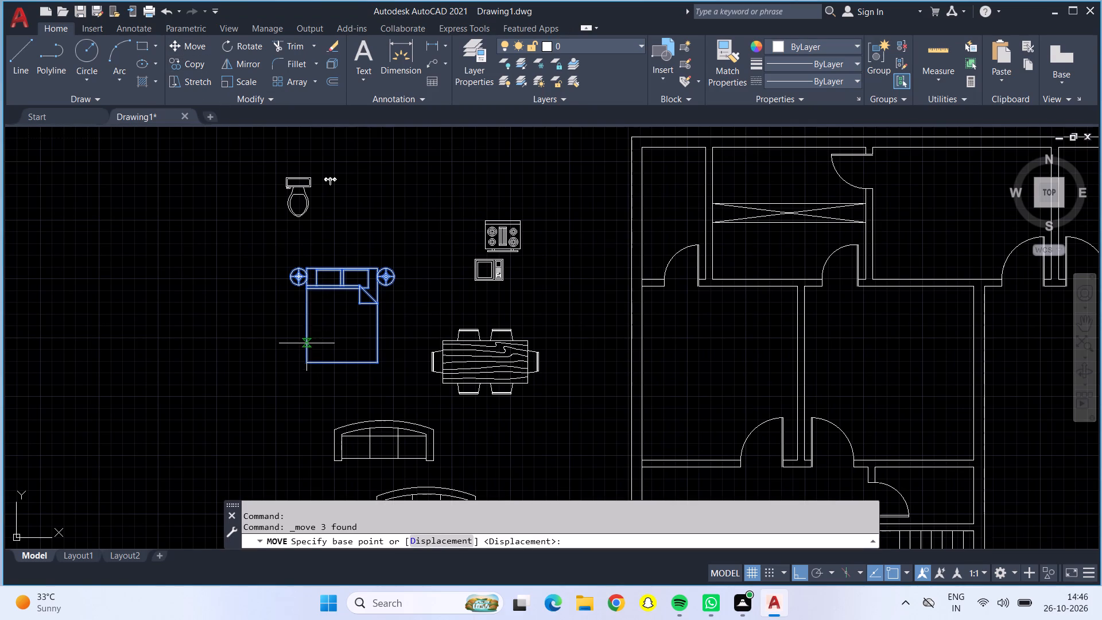
click(303, 355)
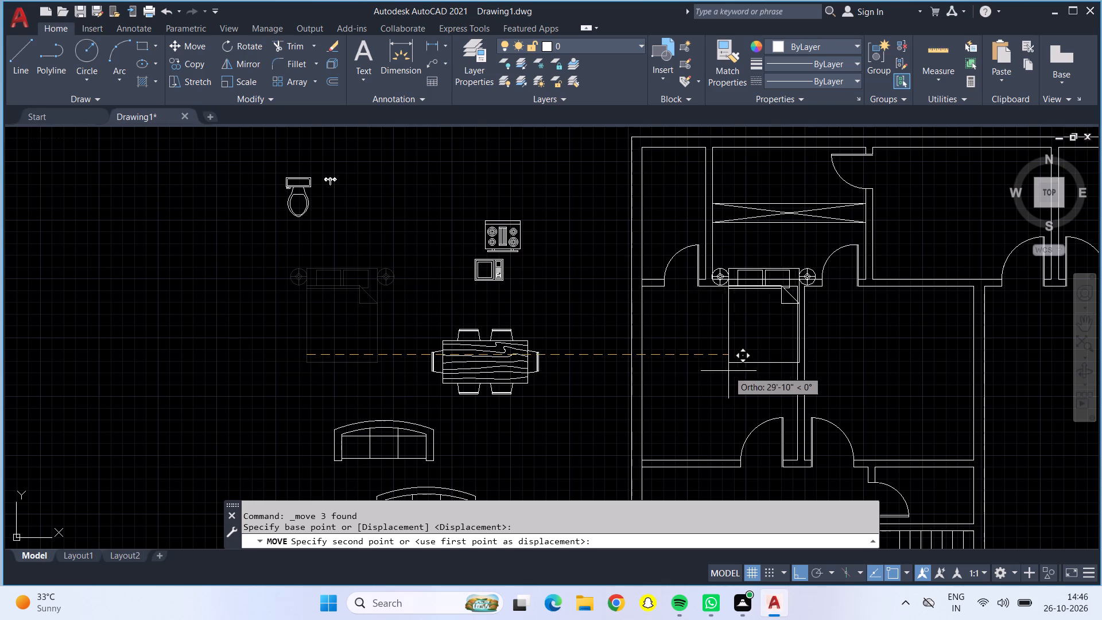
scroll(743, 366, down, 1)
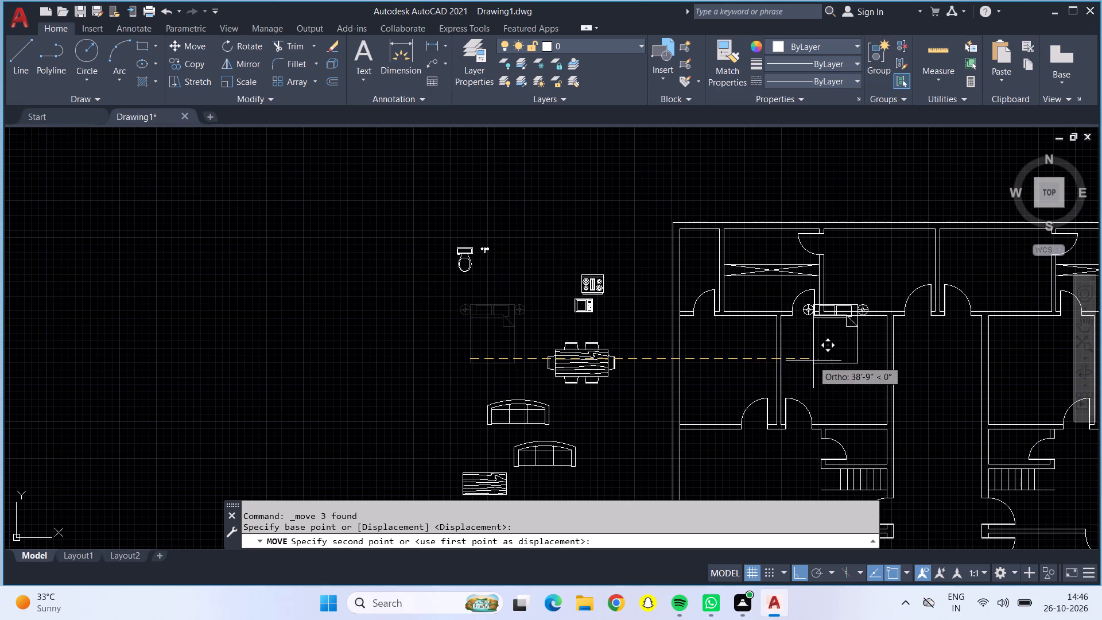
scroll(813, 361, down, 1)
middle_drag(815, 361, 551, 362)
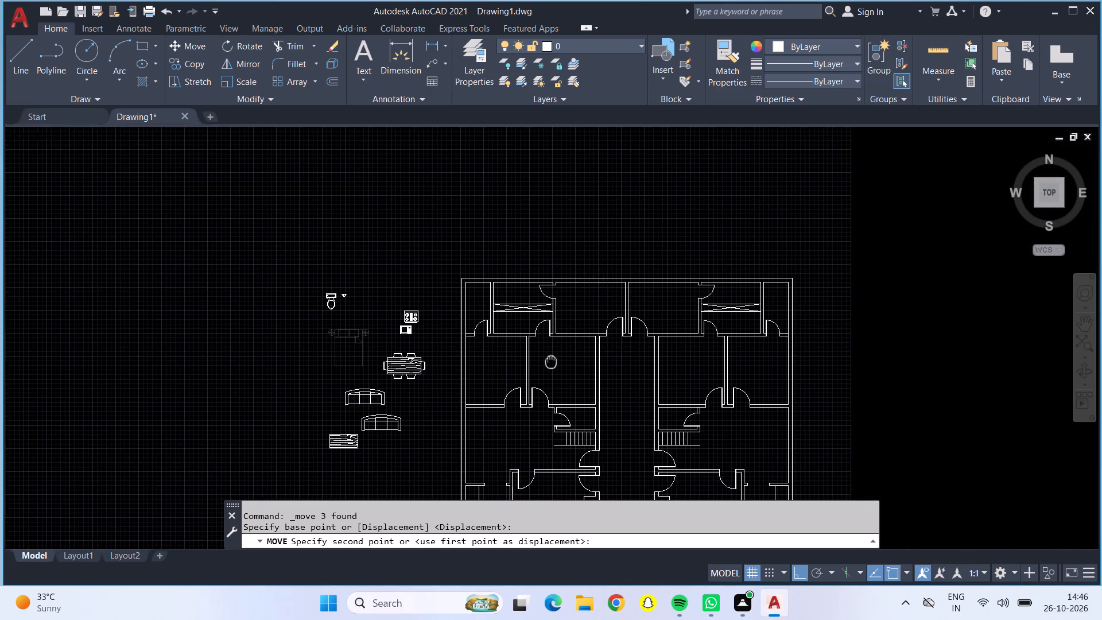
middle_drag(551, 362, 552, 358)
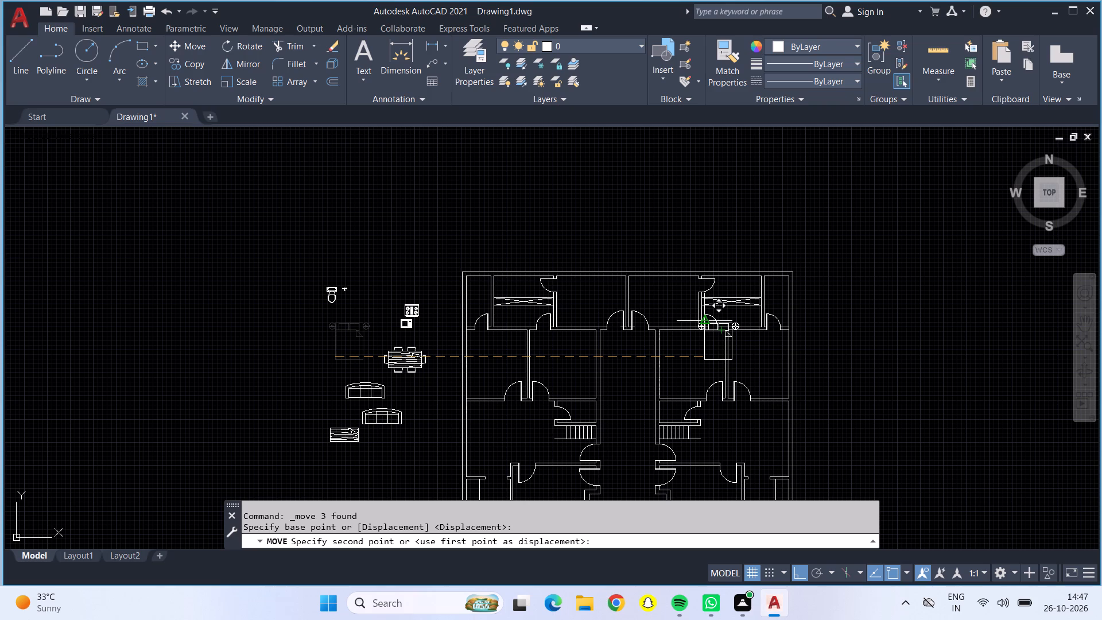
scroll(704, 350, up, 2)
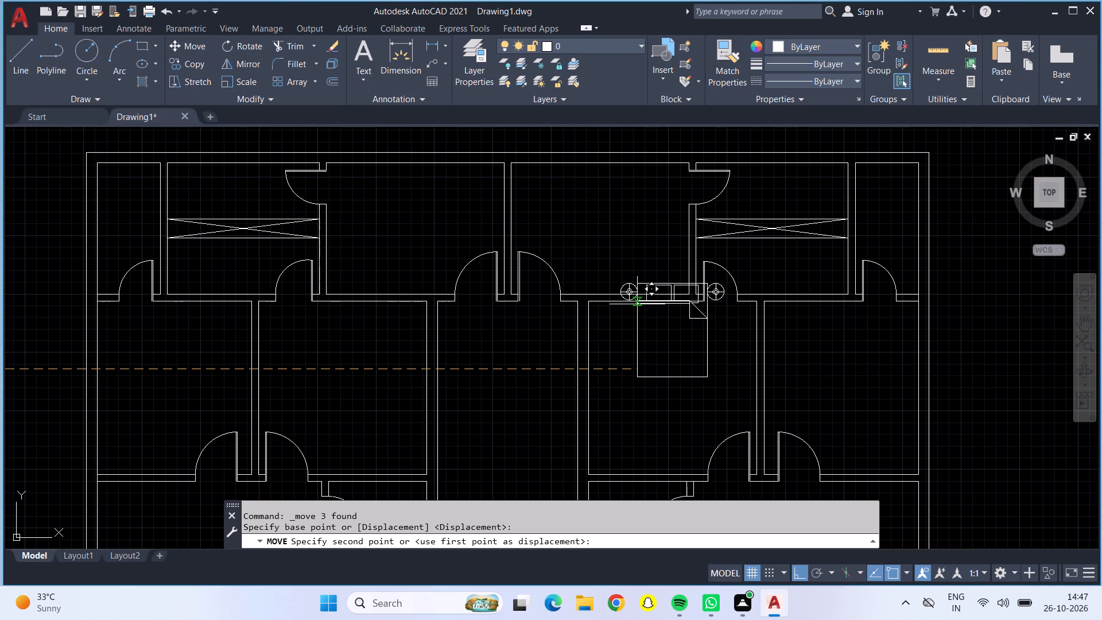
key(F8)
scroll(443, 254, up, 1)
middle_drag(356, 248, 346, 340)
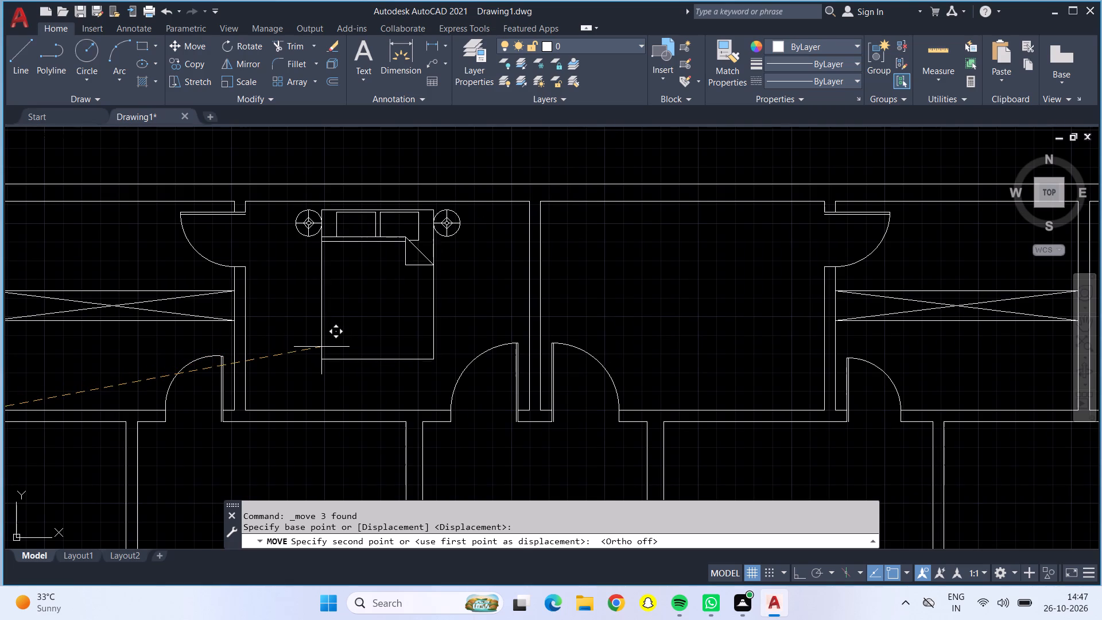
click(321, 347)
Move the bed and both lamps up by the headboard's midpoint so the headboard sits against the bedroom's upper wall.
click(316, 325)
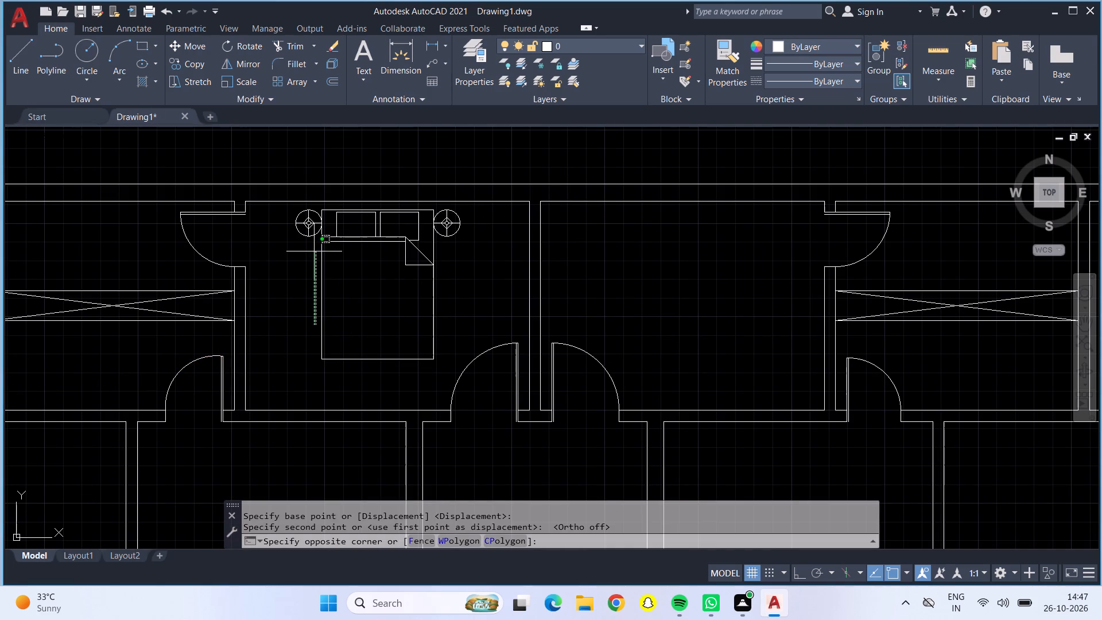
click(334, 292)
click(323, 286)
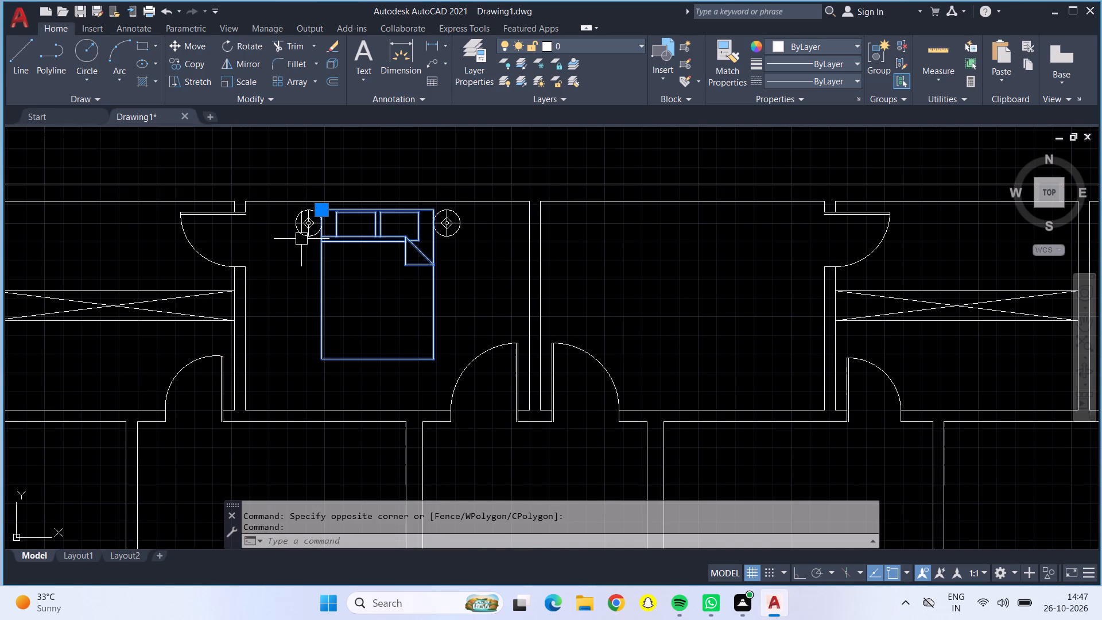
click(301, 239)
click(448, 226)
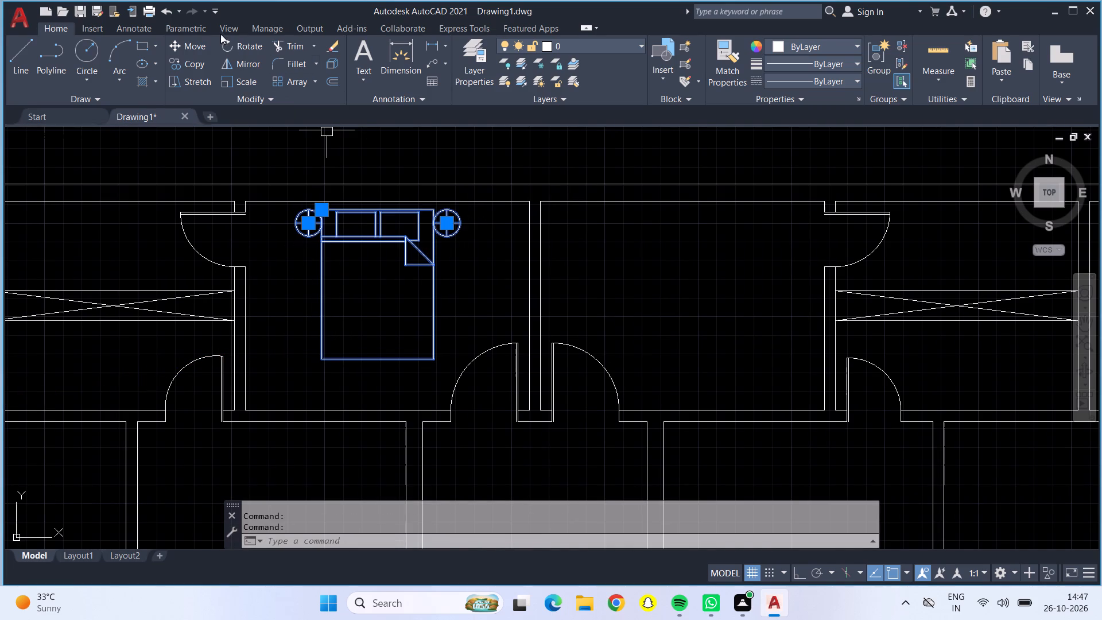
click(203, 41)
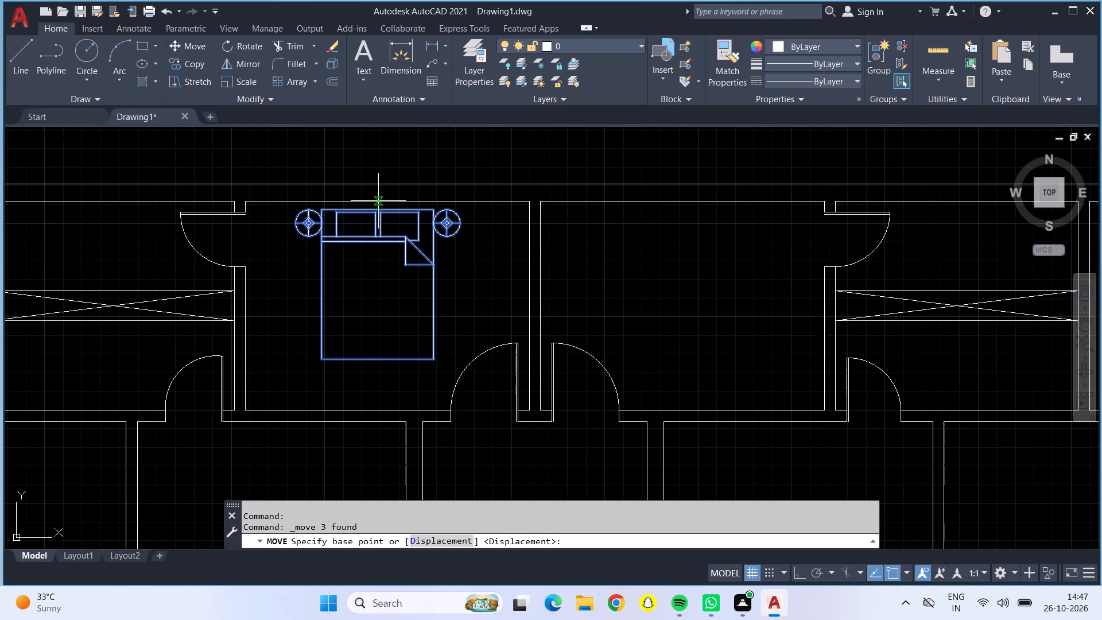
click(377, 211)
click(375, 203)
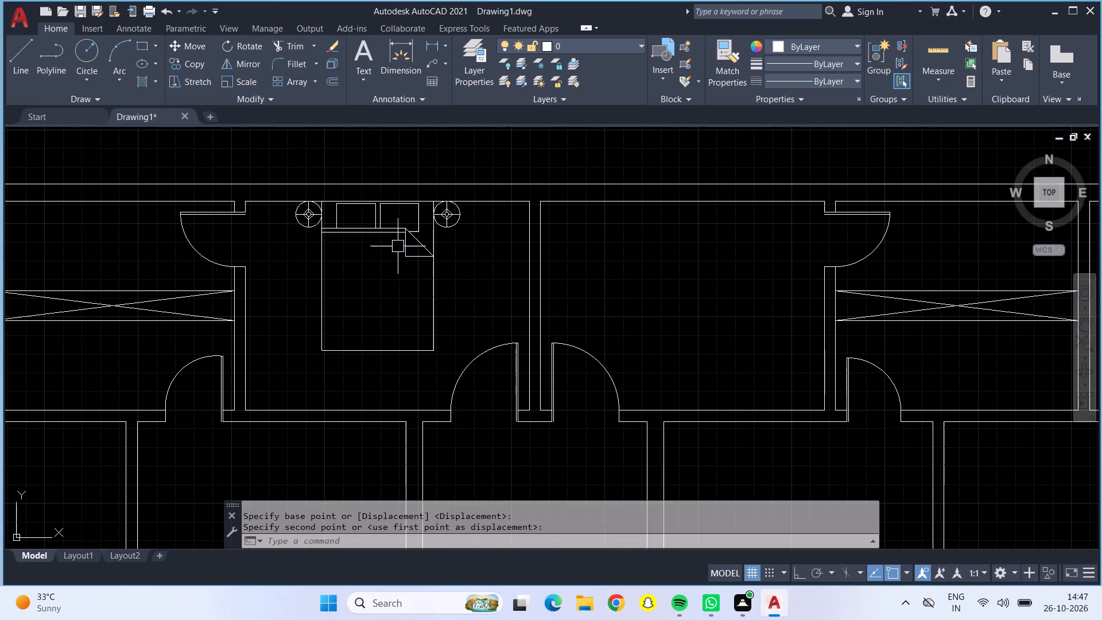
Copy the bed and both lamps from the headboard's midpoint to the upper wall of the right unit's adjoining top bedroom.
middle_drag(391, 294, 394, 356)
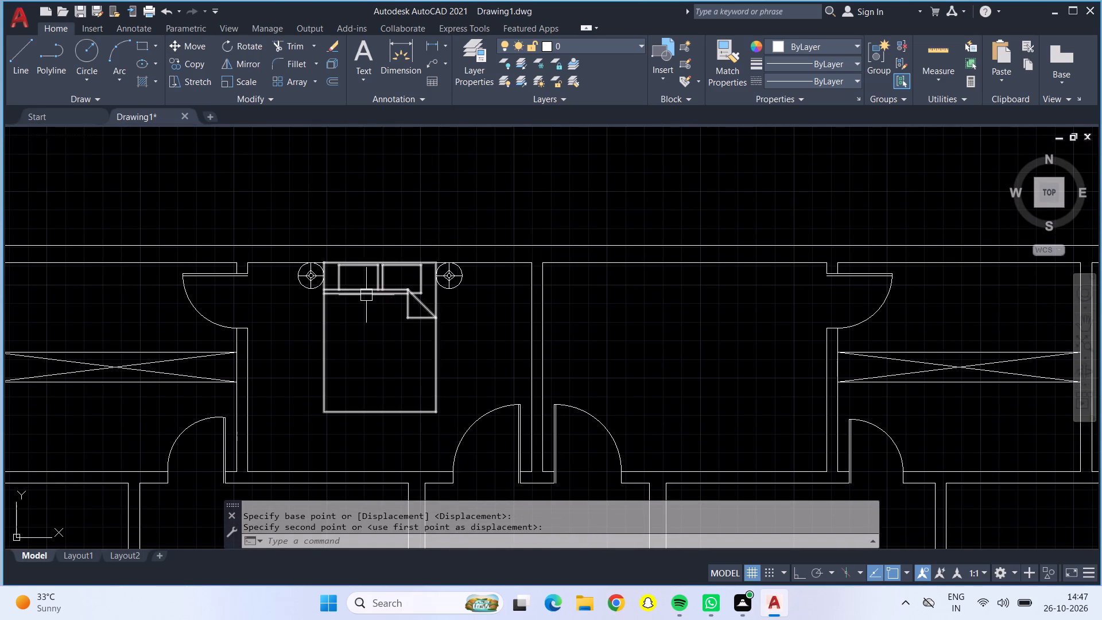
click(366, 295)
click(308, 270)
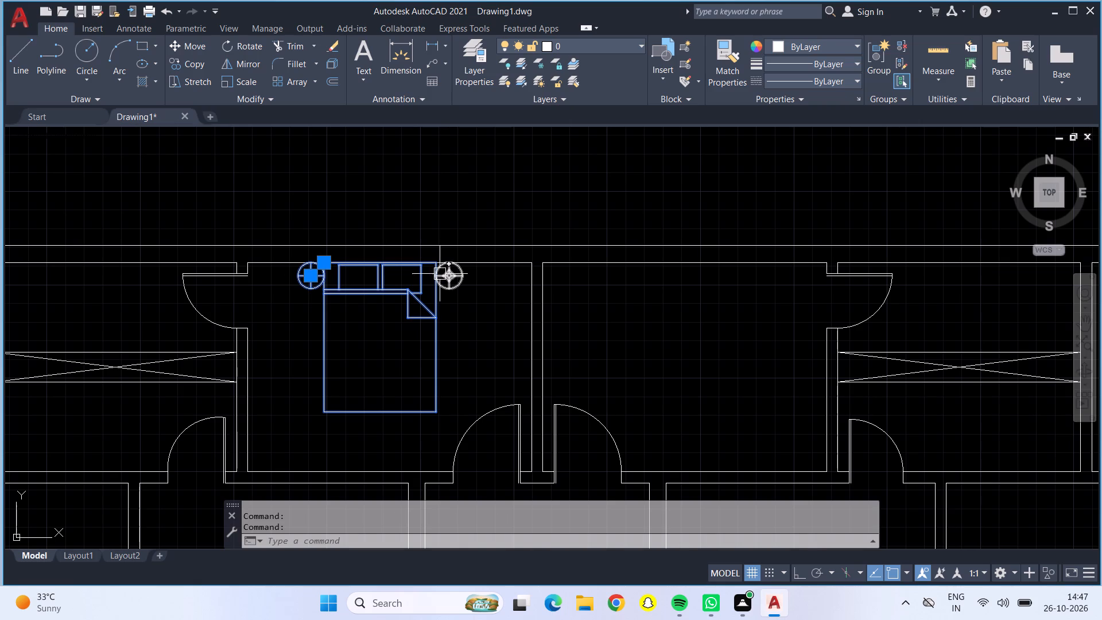
click(440, 274)
click(186, 55)
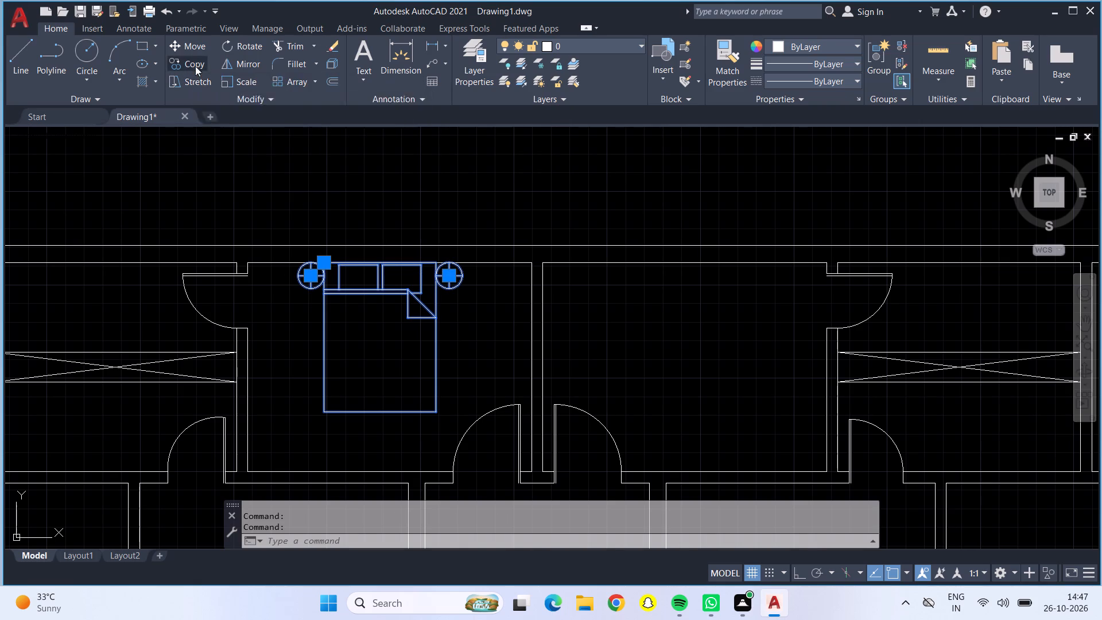
click(195, 63)
click(382, 261)
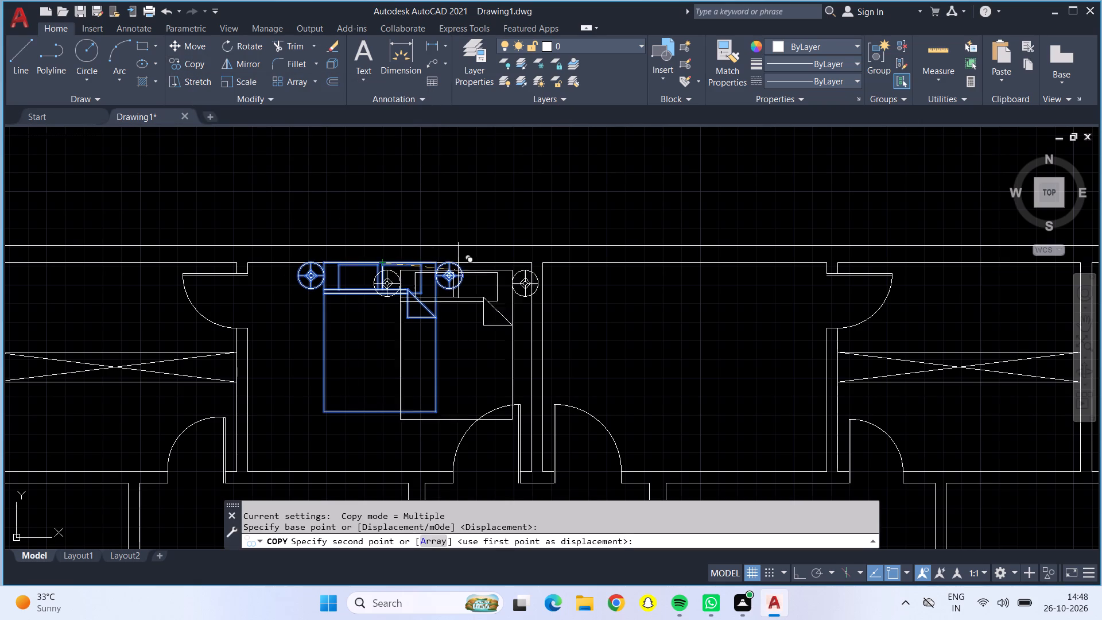
scroll(696, 270, down, 2)
scroll(674, 270, up, 2)
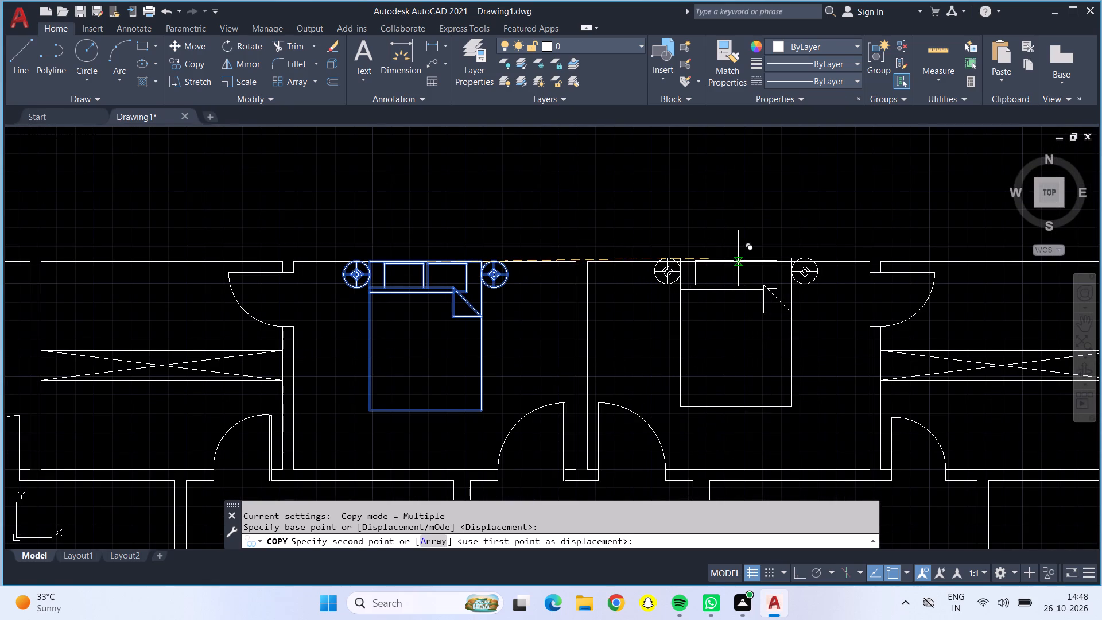
click(734, 261)
Place four more copies of the bed set, one in each of the two middle-row bedrooms of both units.
scroll(710, 284, down, 2)
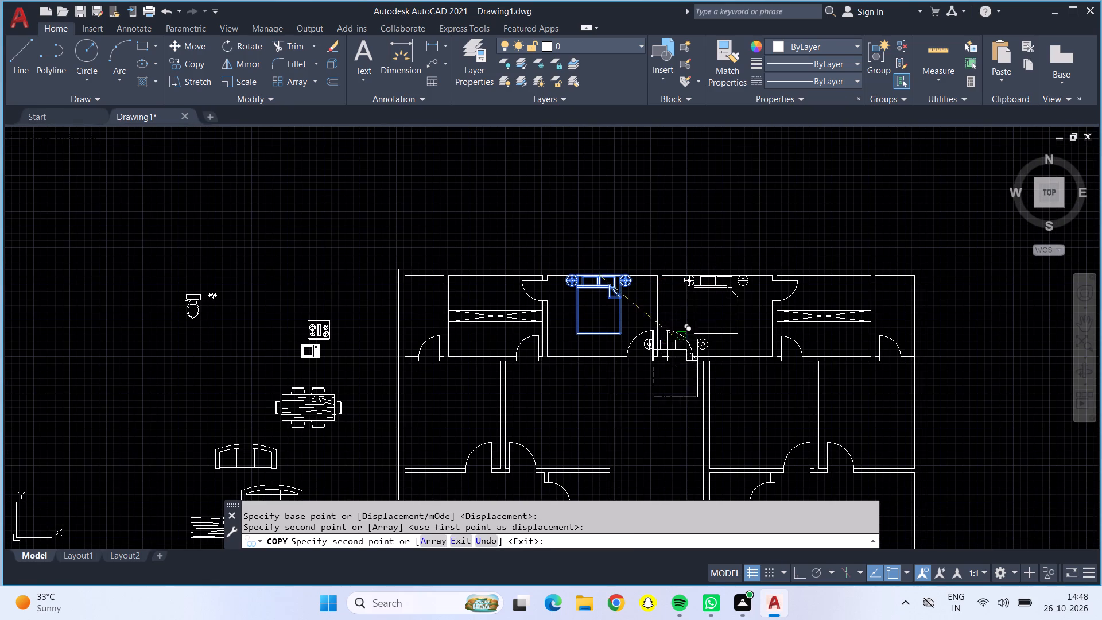
middle_drag(451, 379, 515, 298)
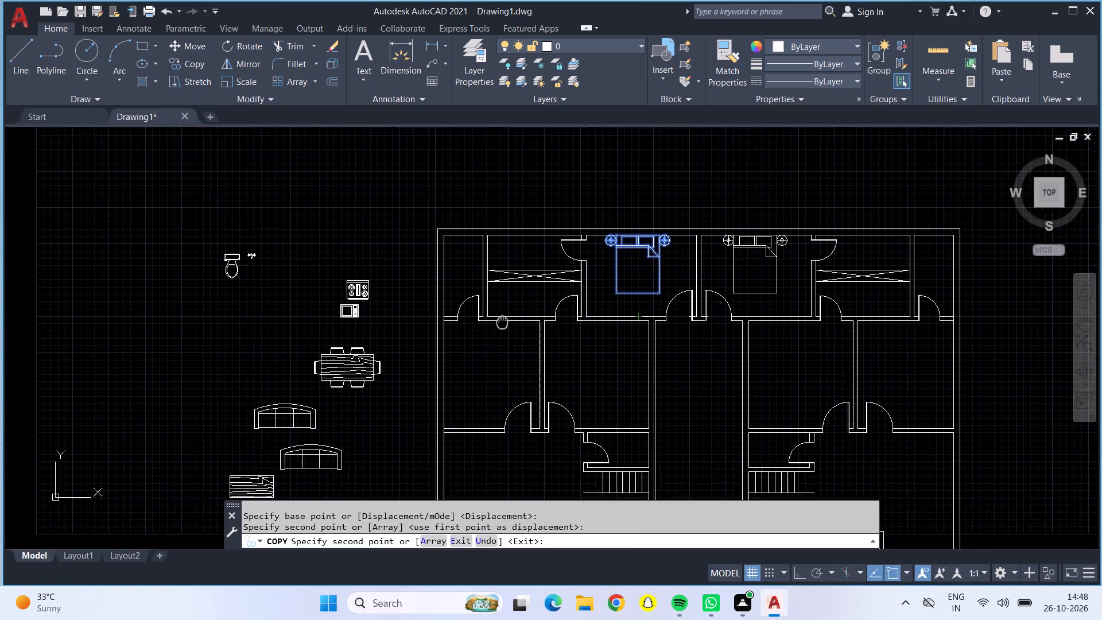
middle_drag(515, 298, 526, 263)
middle_drag(540, 370, 538, 285)
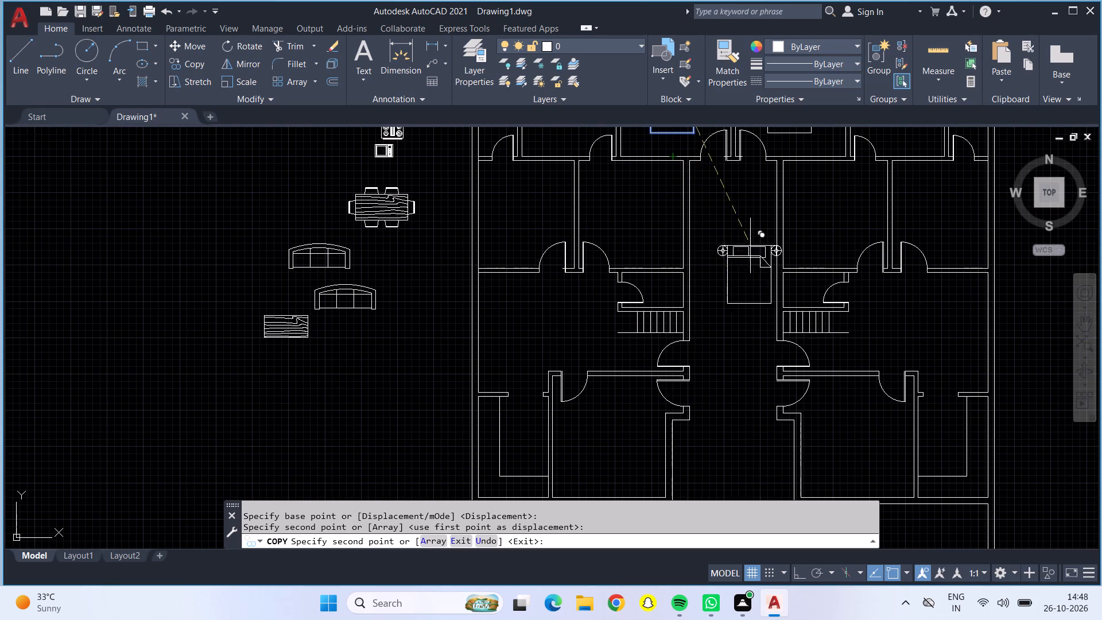
click(830, 187)
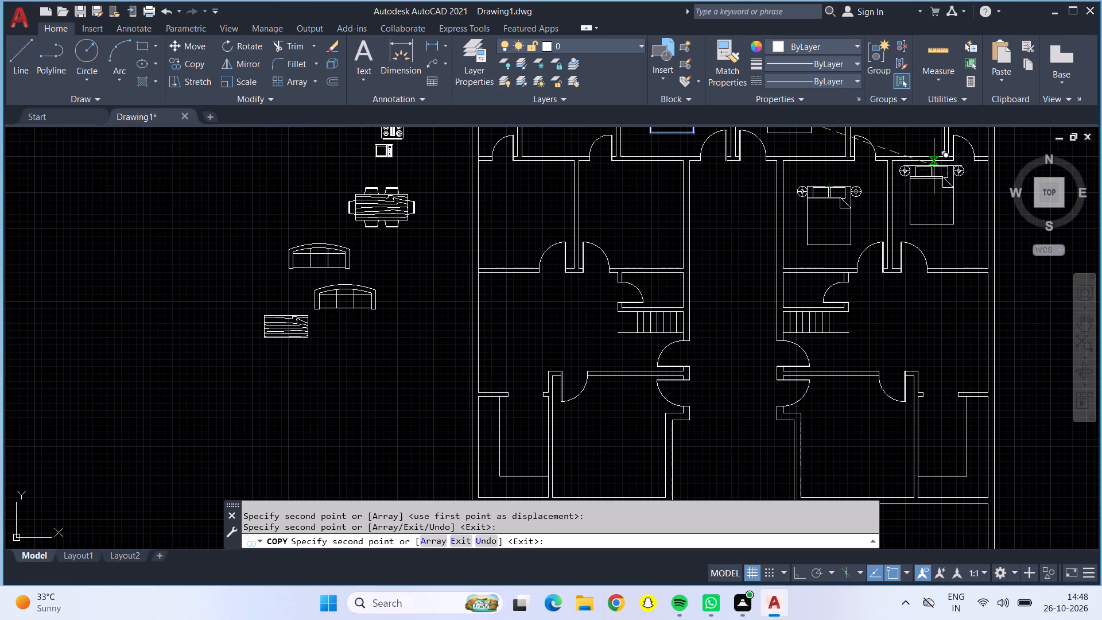
click(944, 179)
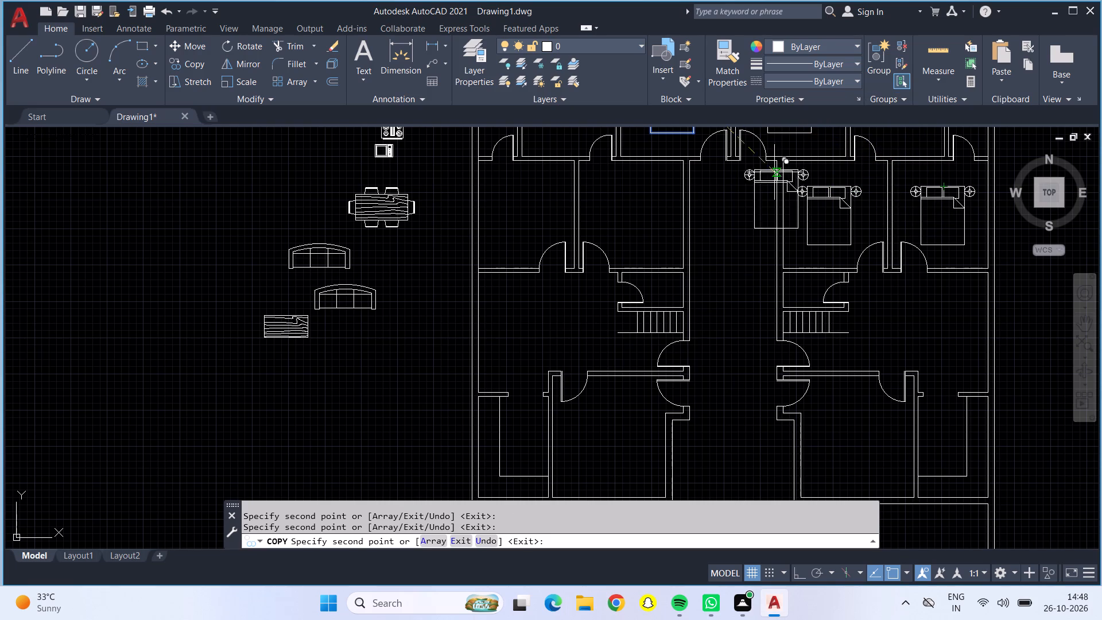
click(634, 179)
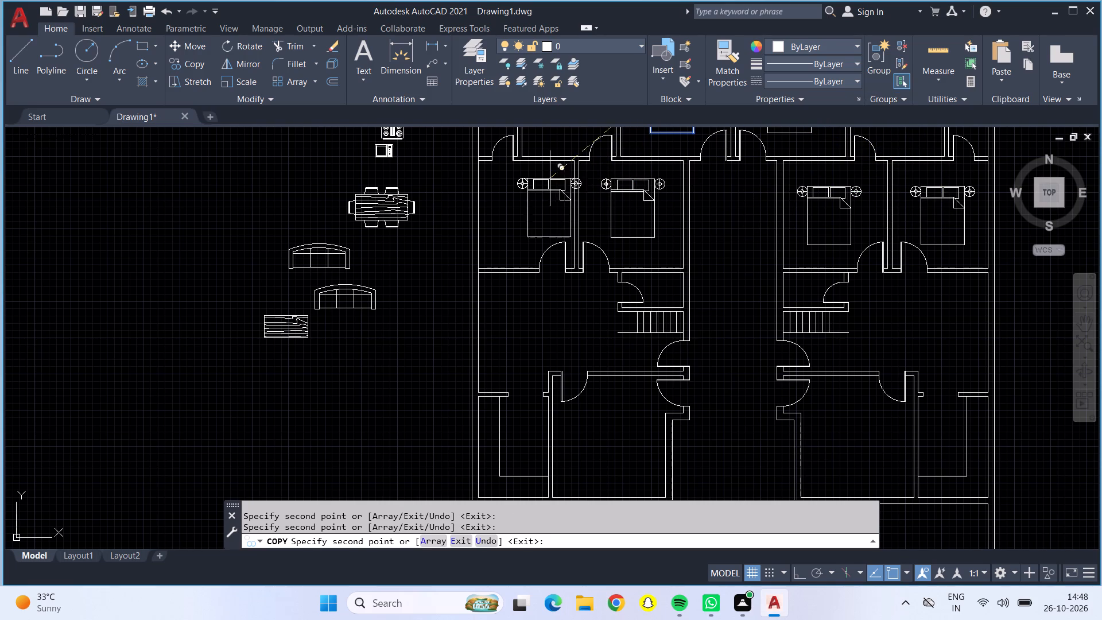
click(525, 178)
key(Escape)
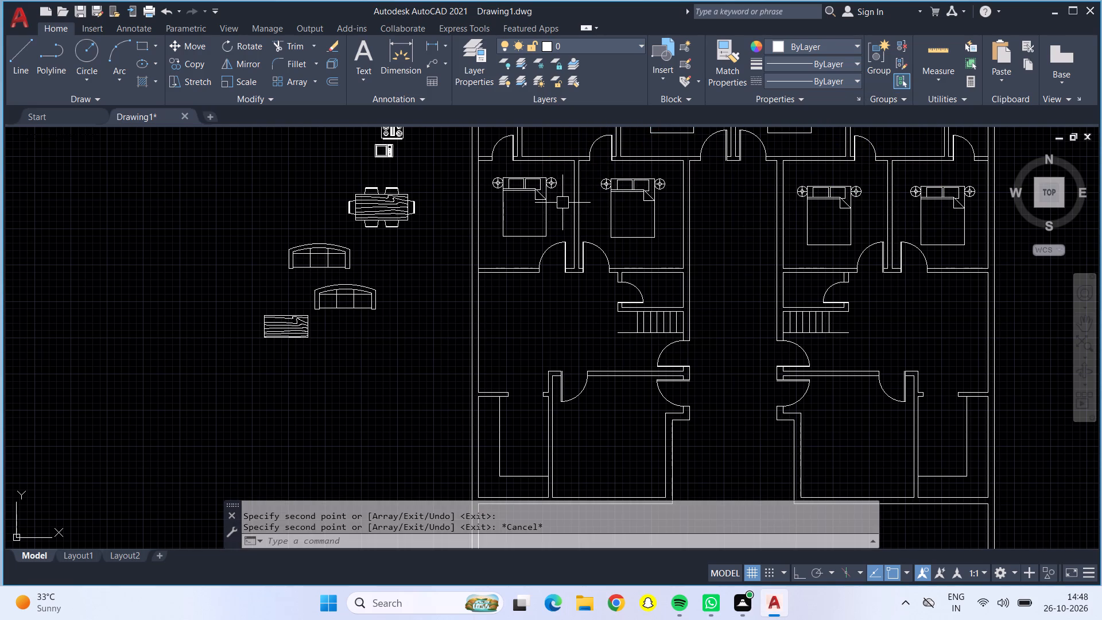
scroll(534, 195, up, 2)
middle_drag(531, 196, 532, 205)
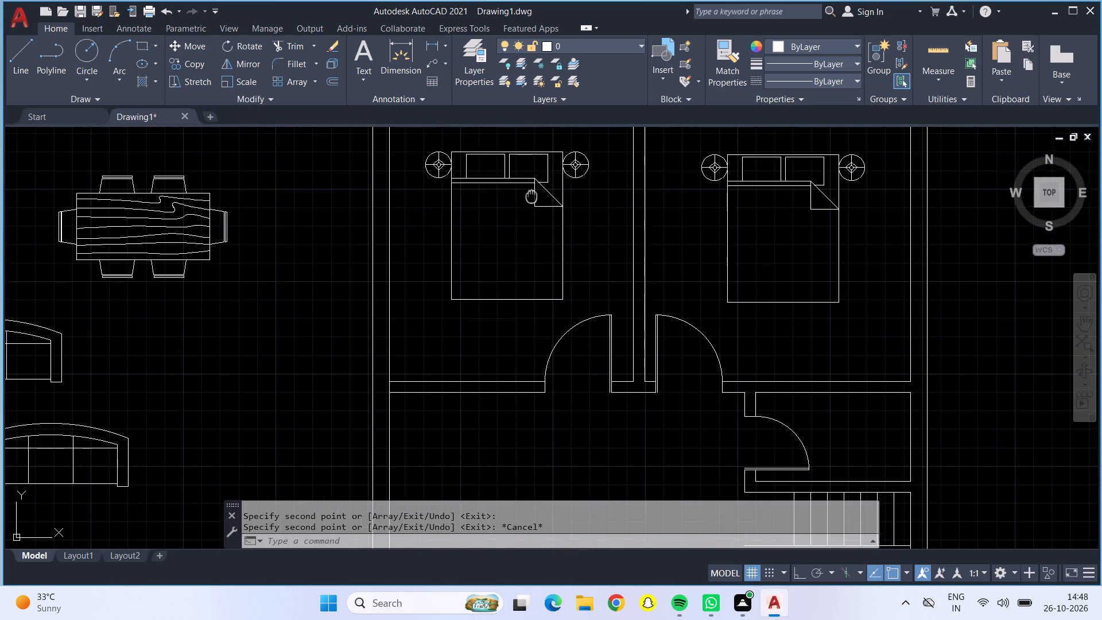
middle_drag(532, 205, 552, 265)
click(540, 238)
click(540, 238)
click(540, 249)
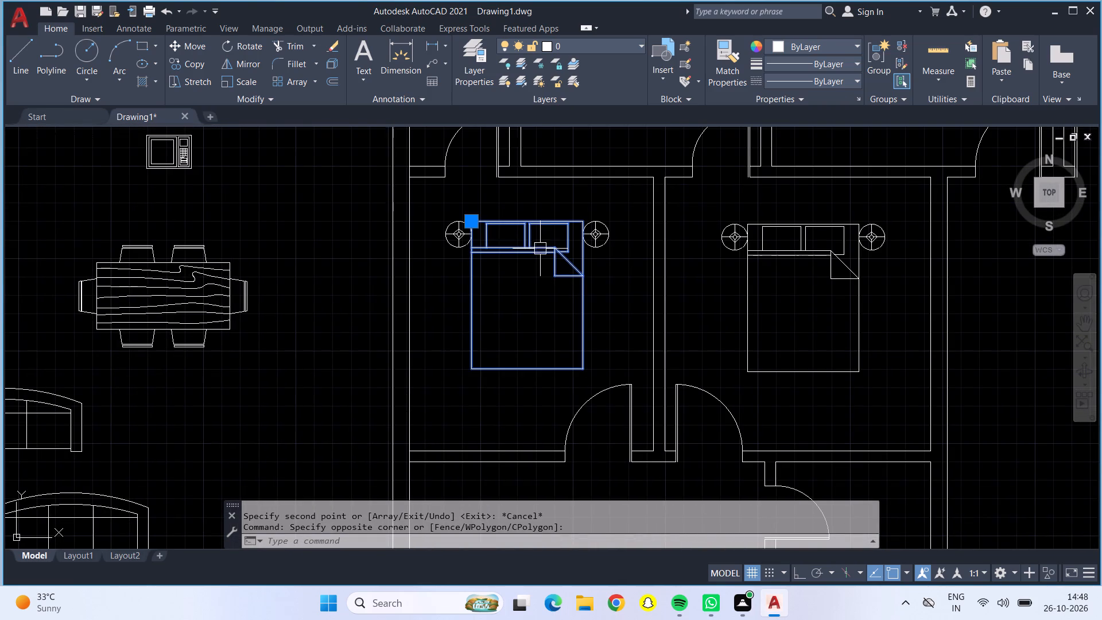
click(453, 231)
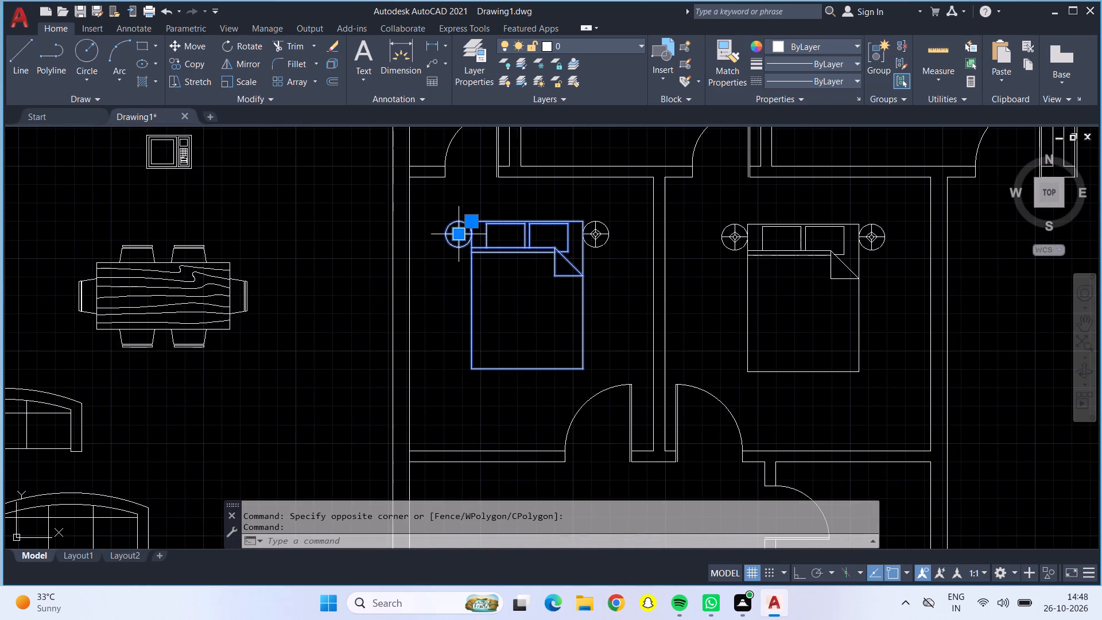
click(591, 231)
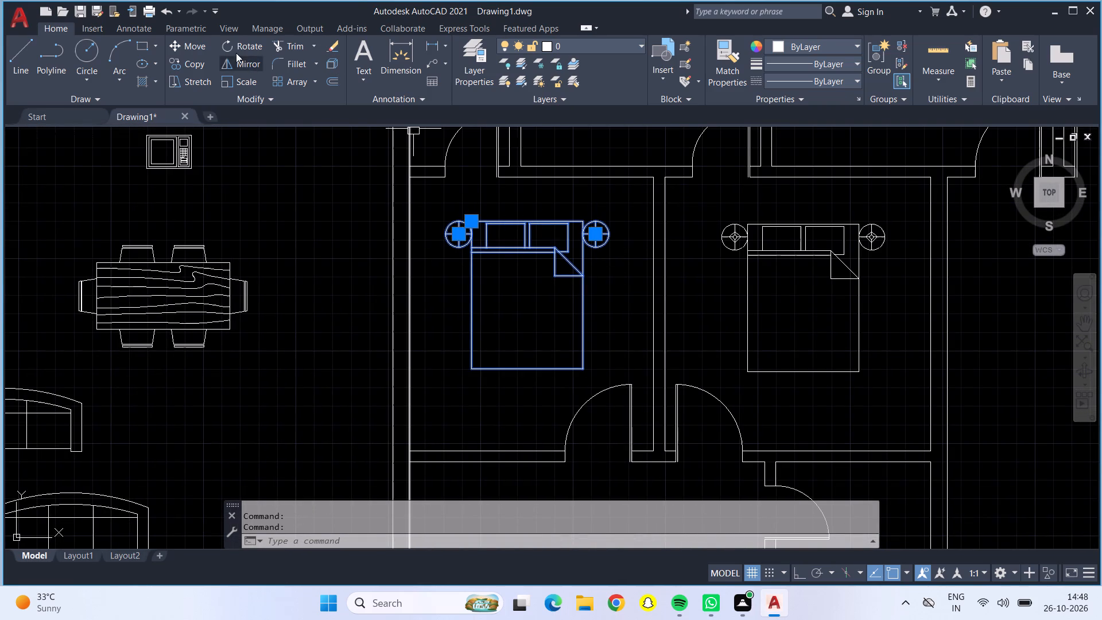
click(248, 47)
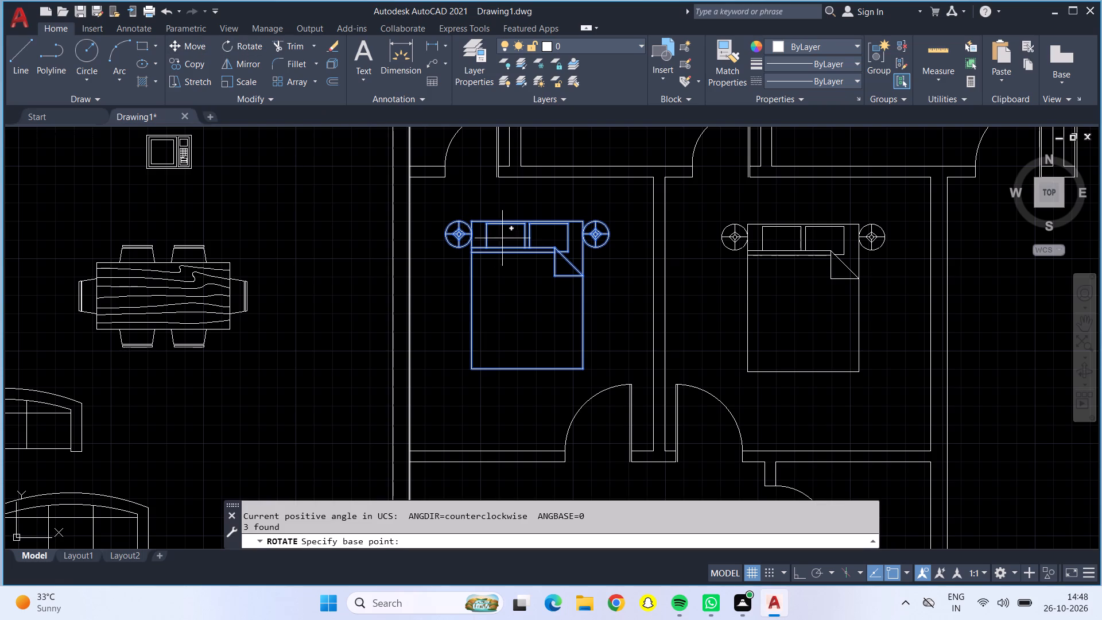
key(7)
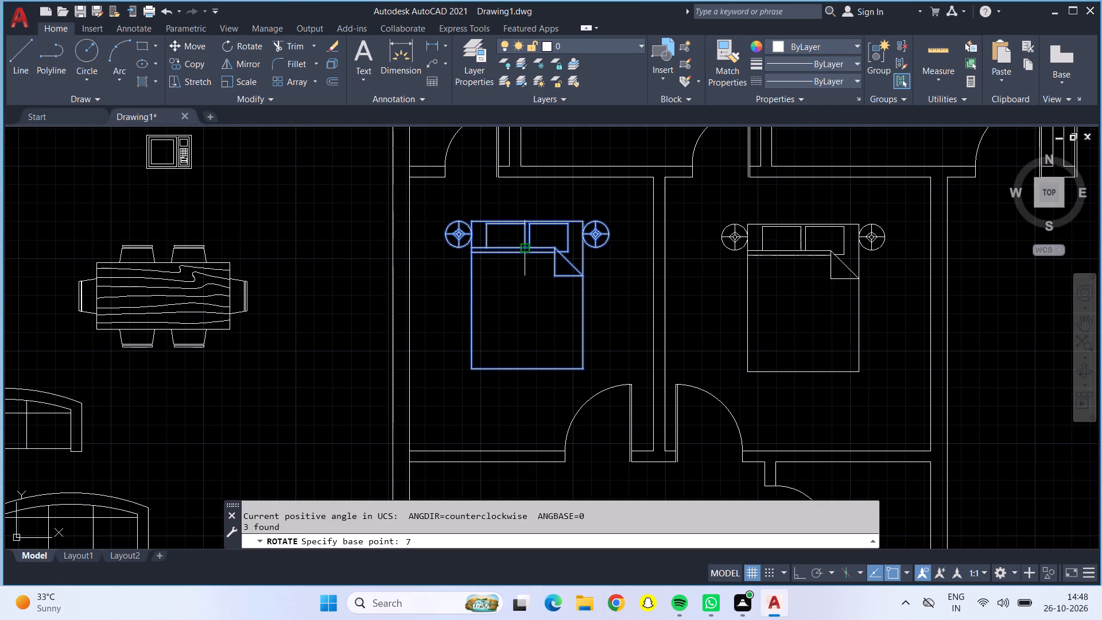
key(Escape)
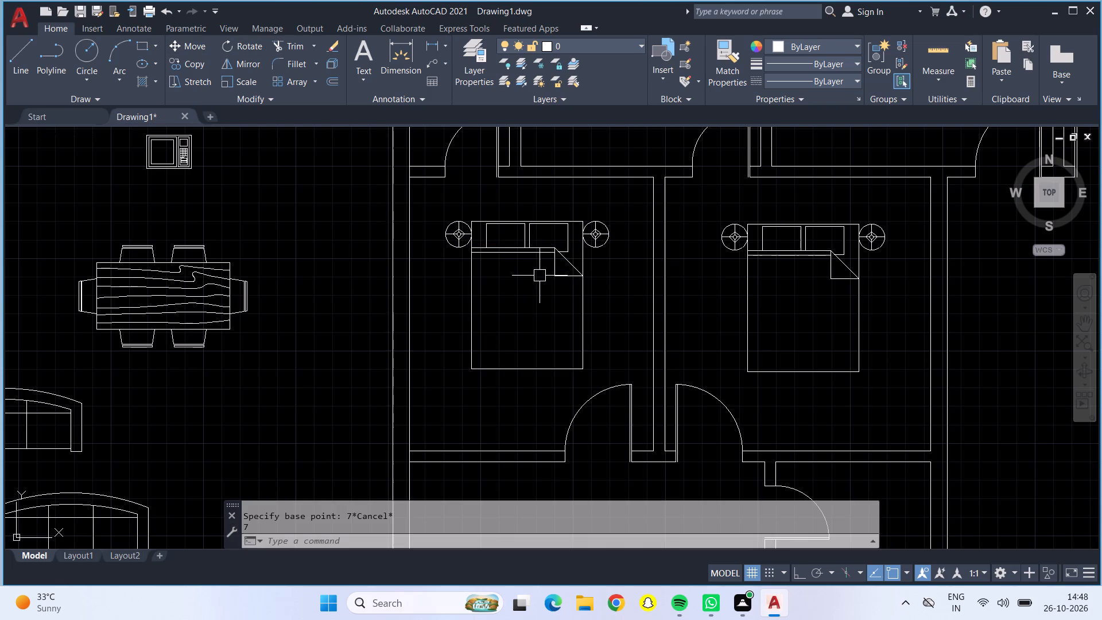
Rotate the bed and both lamps in the left unit's outer middle-row bedroom 90° counterclockwise about the bed's lower-left corner.
click(516, 257)
click(443, 232)
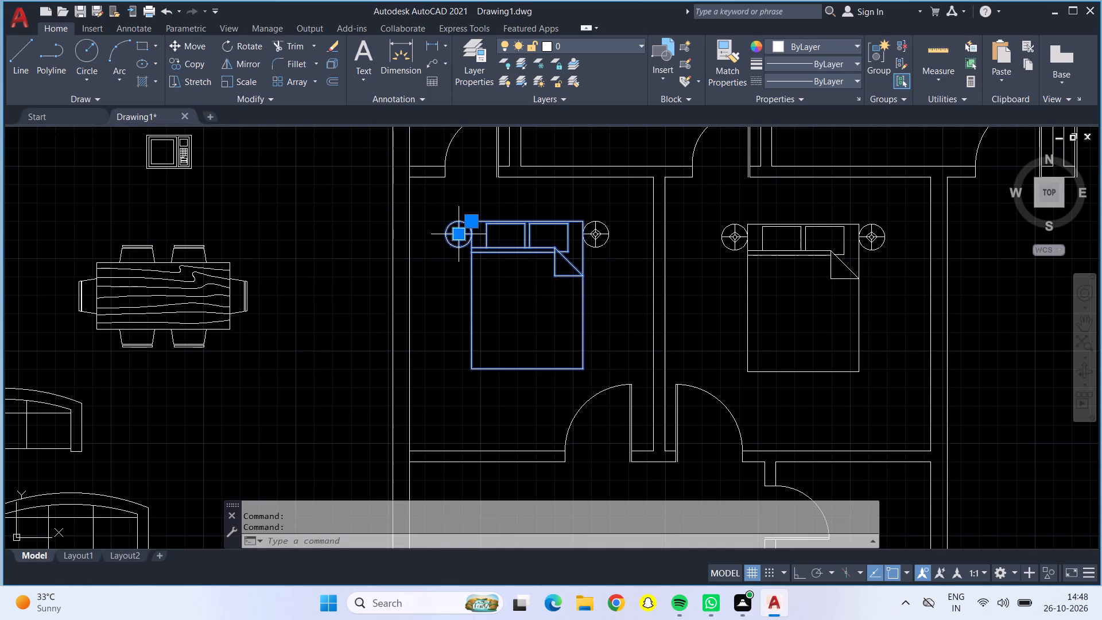
click(599, 247)
click(247, 42)
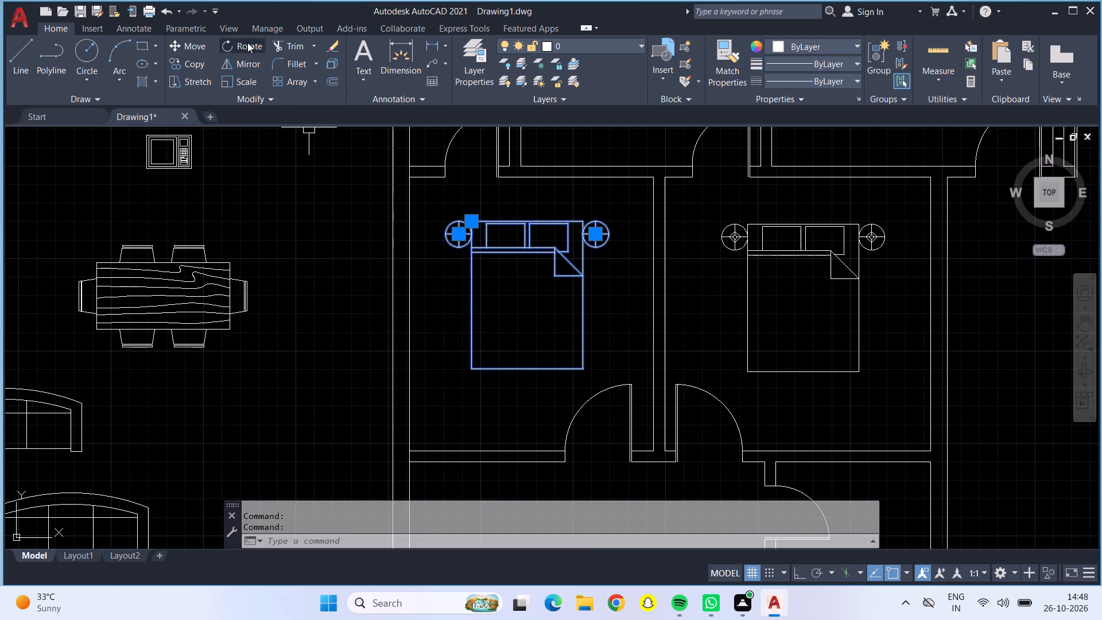
click(477, 366)
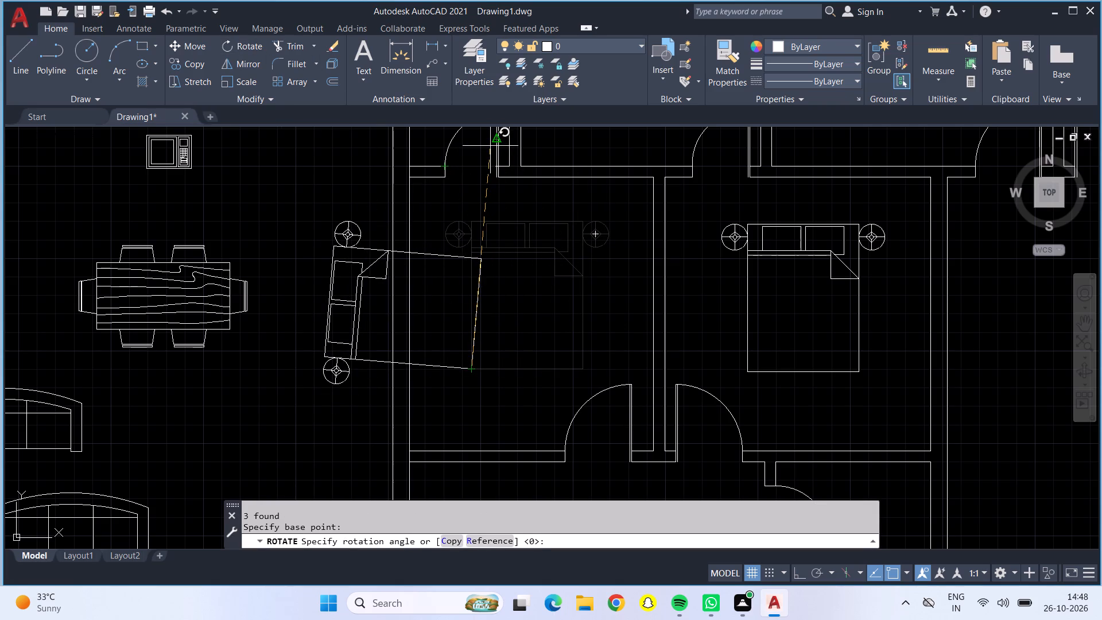
key(F8)
click(474, 170)
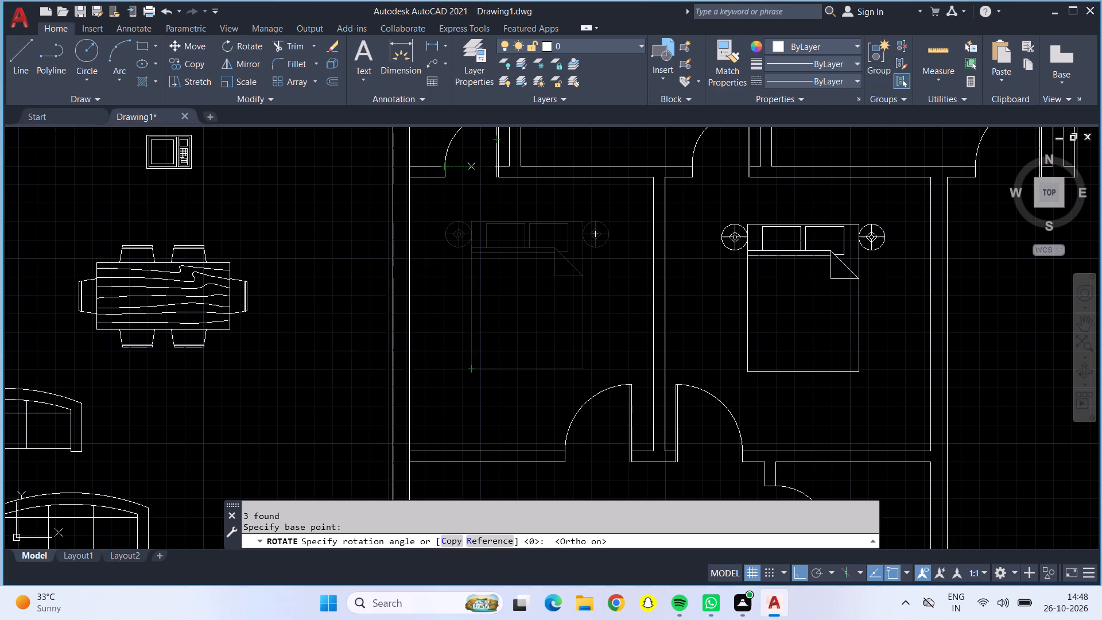
Move the rotated bed and both lamps horizontally across the outer wall so the whole set lies inside the outer bedroom.
click(456, 253)
click(327, 245)
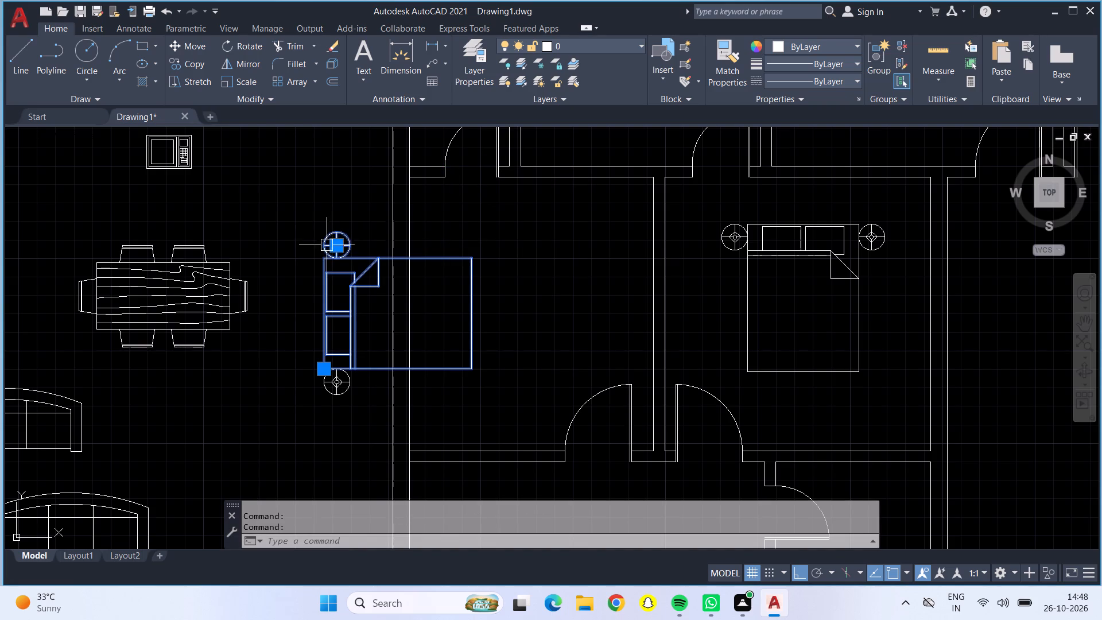
click(347, 381)
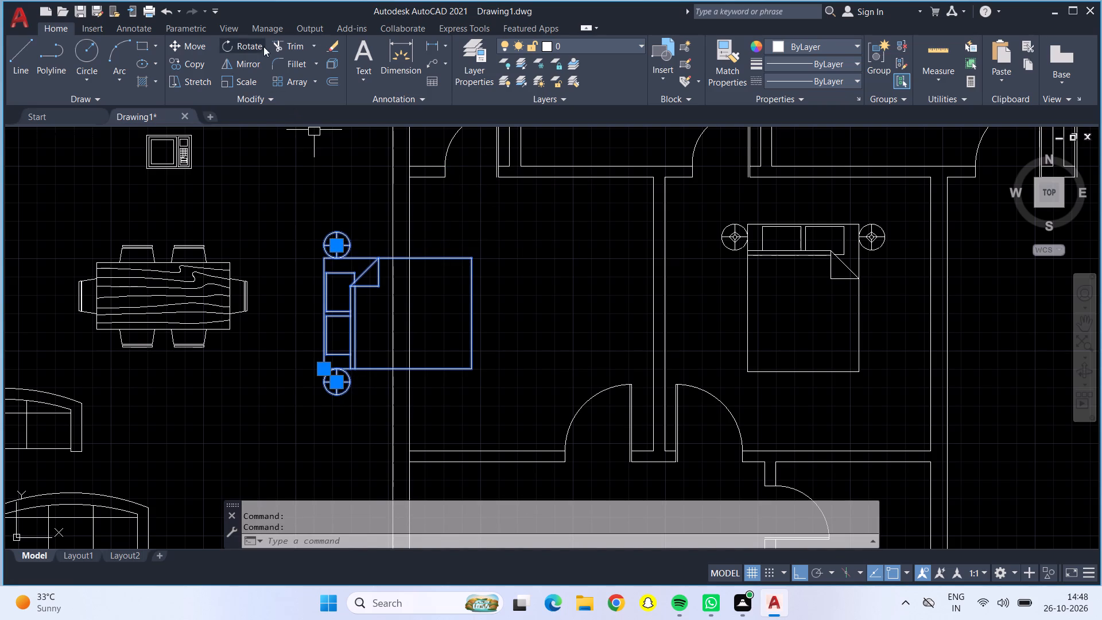
click(198, 41)
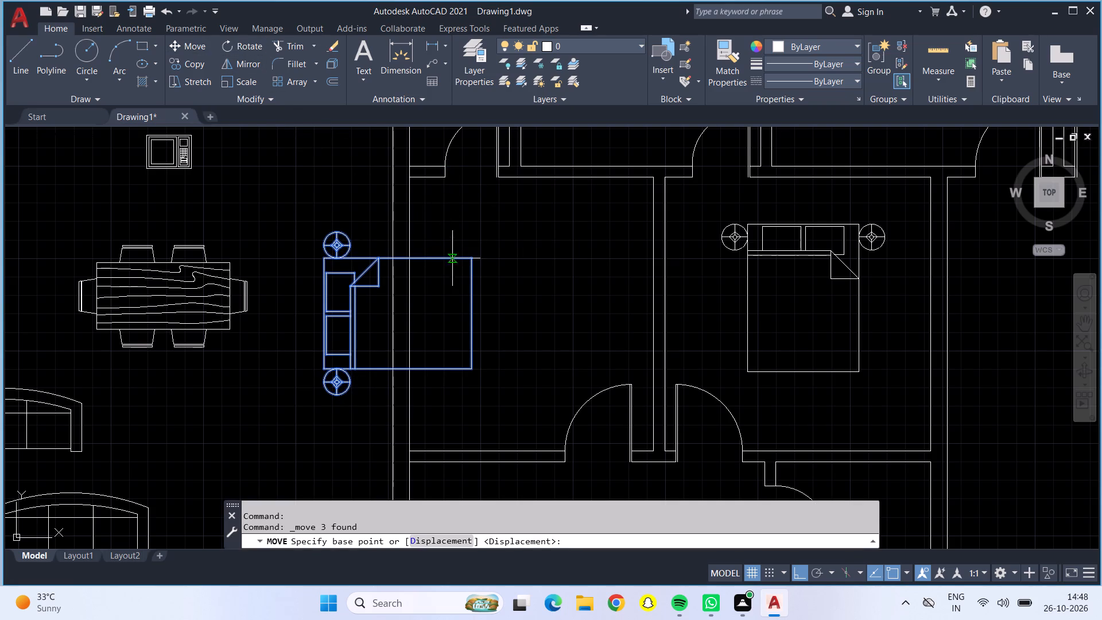
click(467, 309)
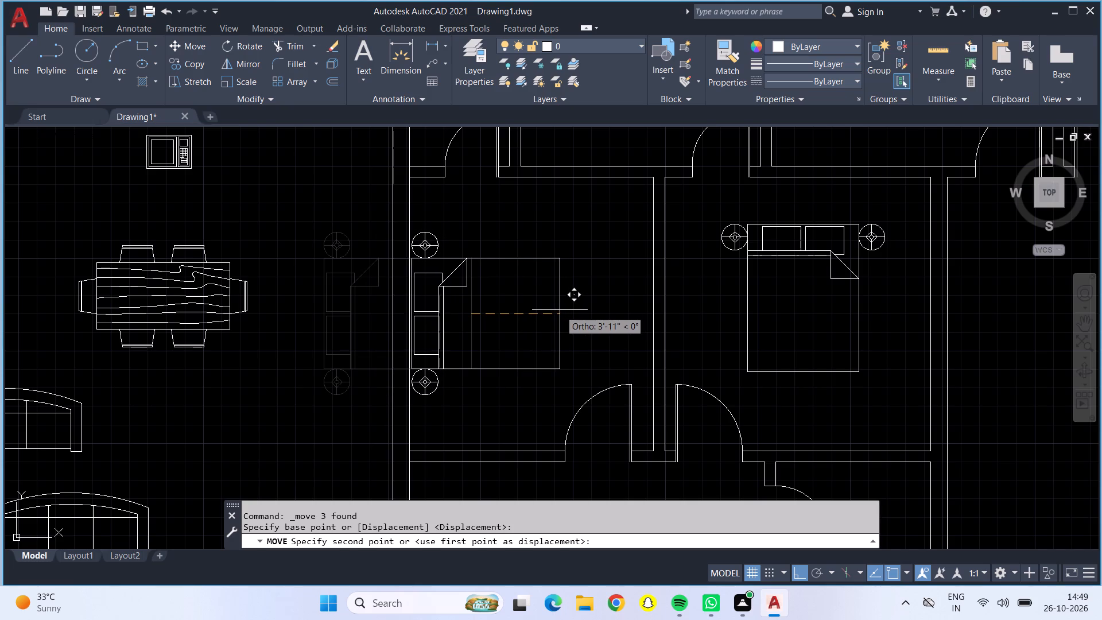
click(570, 308)
Move the bed and both lamps from the headboard toward the inner face of the outer bedroom's exterior wall.
click(474, 282)
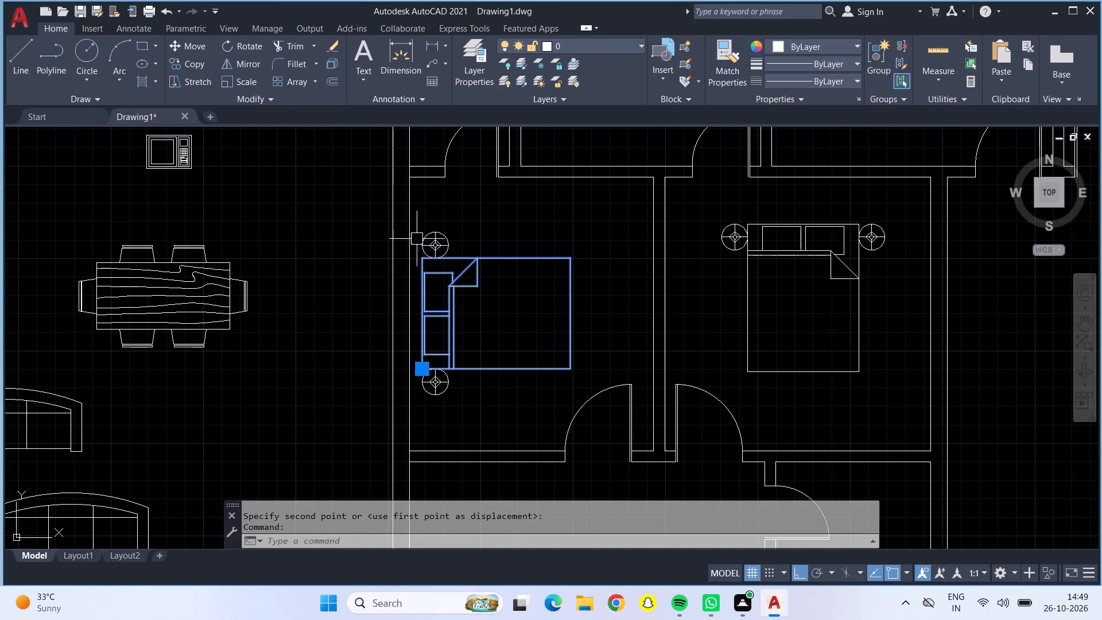
click(424, 241)
click(439, 379)
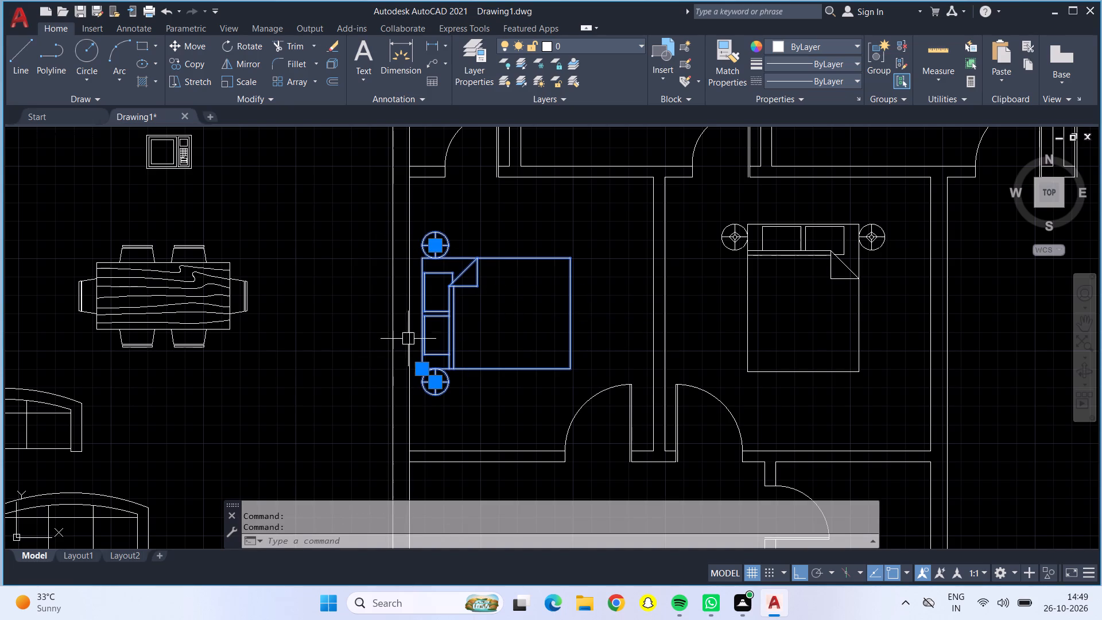
click(184, 49)
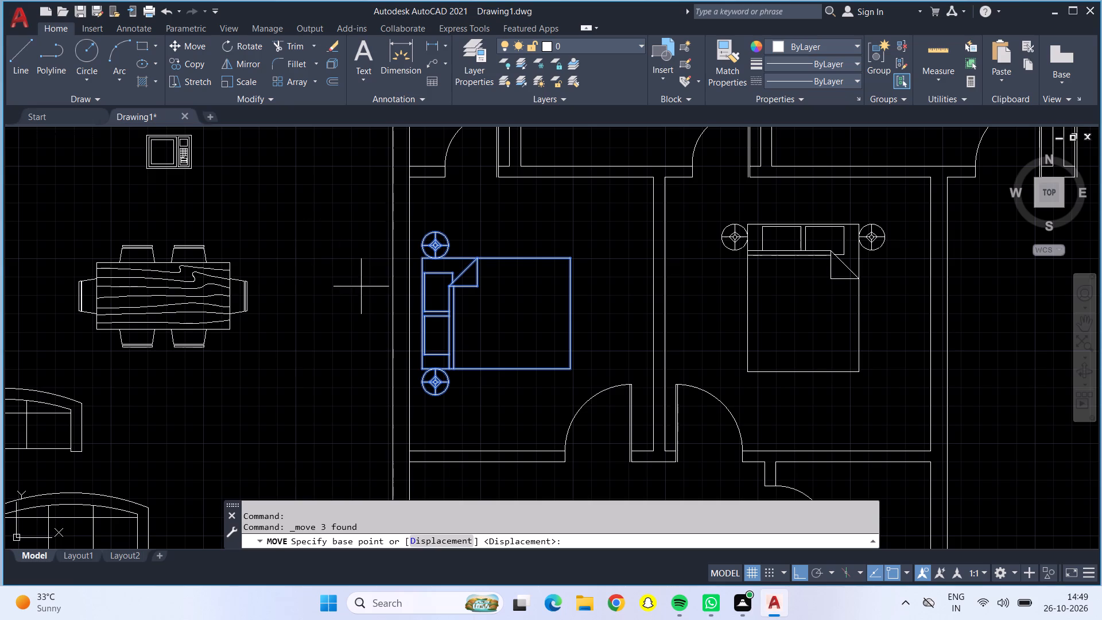
scroll(436, 319, up, 1)
click(417, 308)
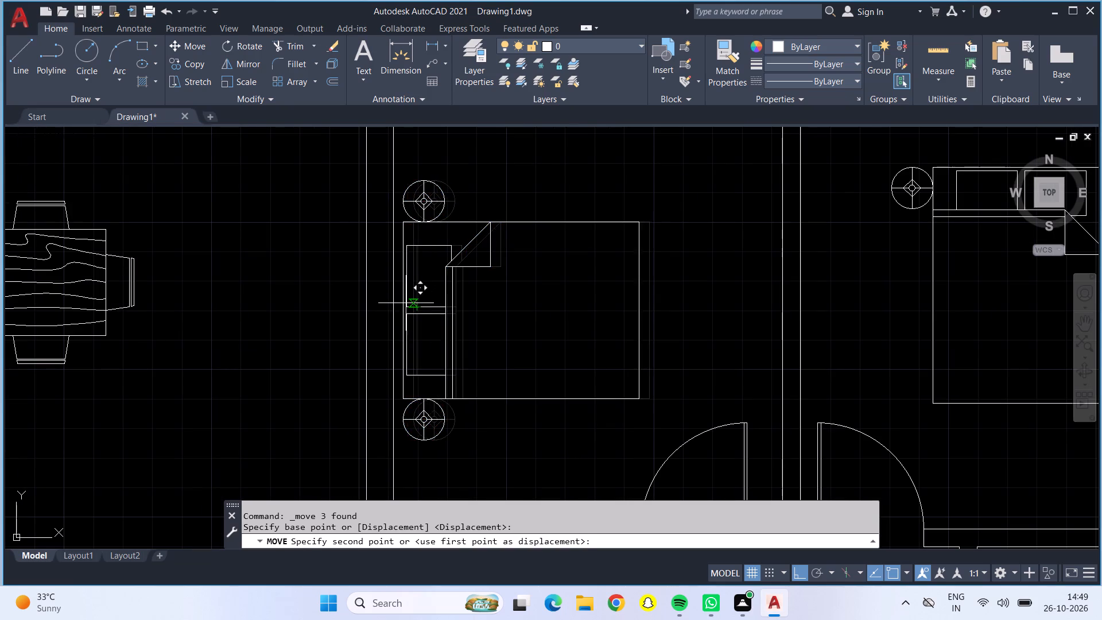
click(394, 299)
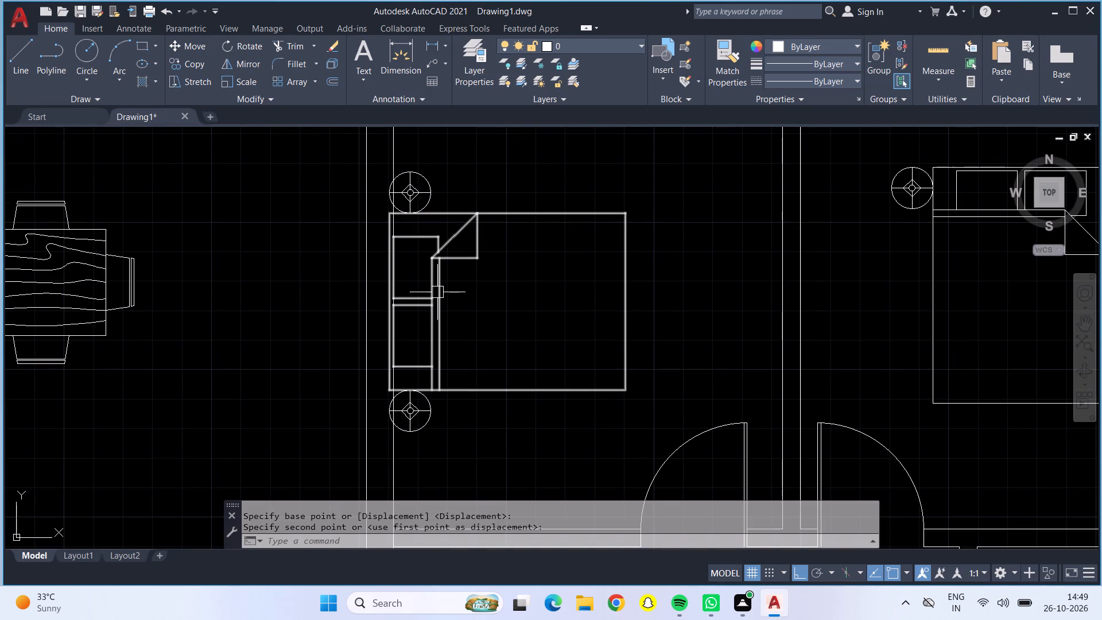
Shift the bed and both lamps slightly from the headboard edge so the headboard sits flush on the exterior wall's inner face.
scroll(452, 290, up, 2)
click(396, 293)
scroll(396, 293, down, 1)
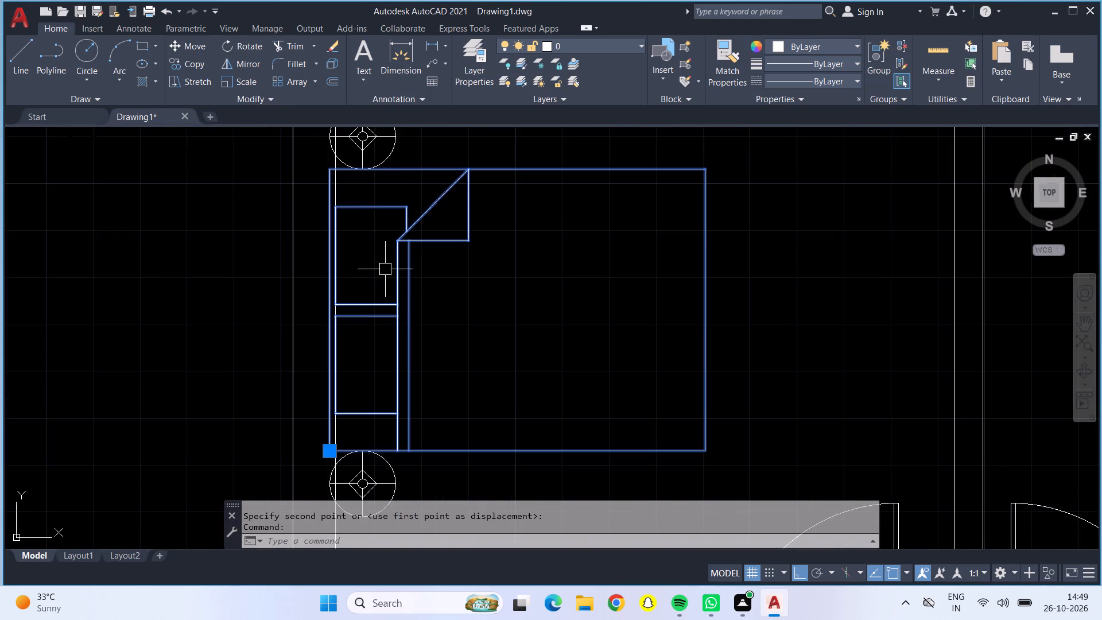
click(372, 160)
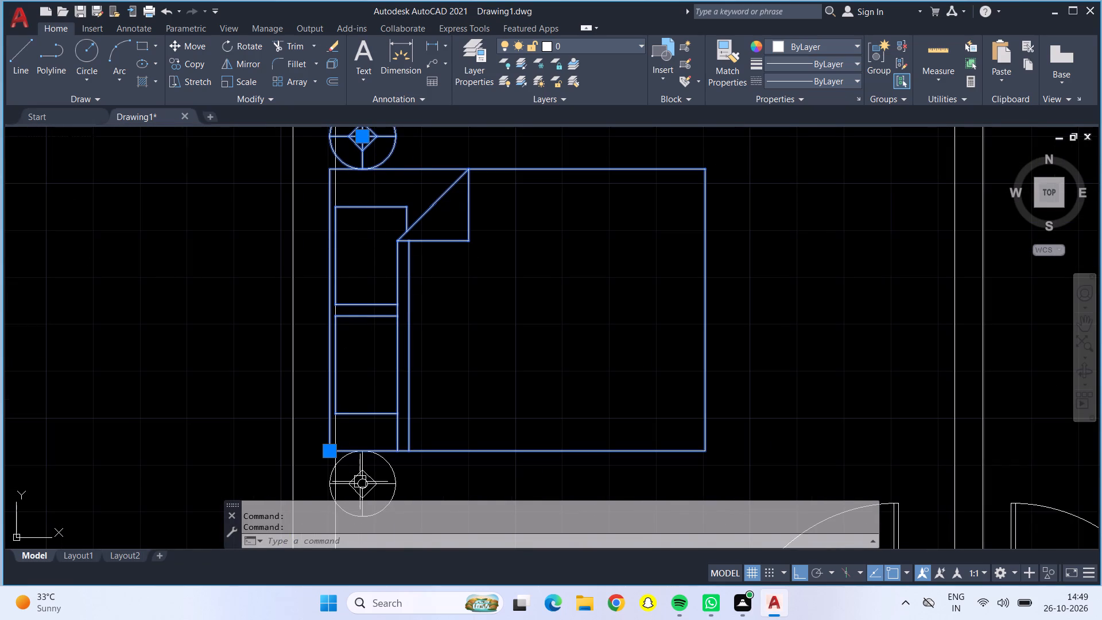
click(369, 477)
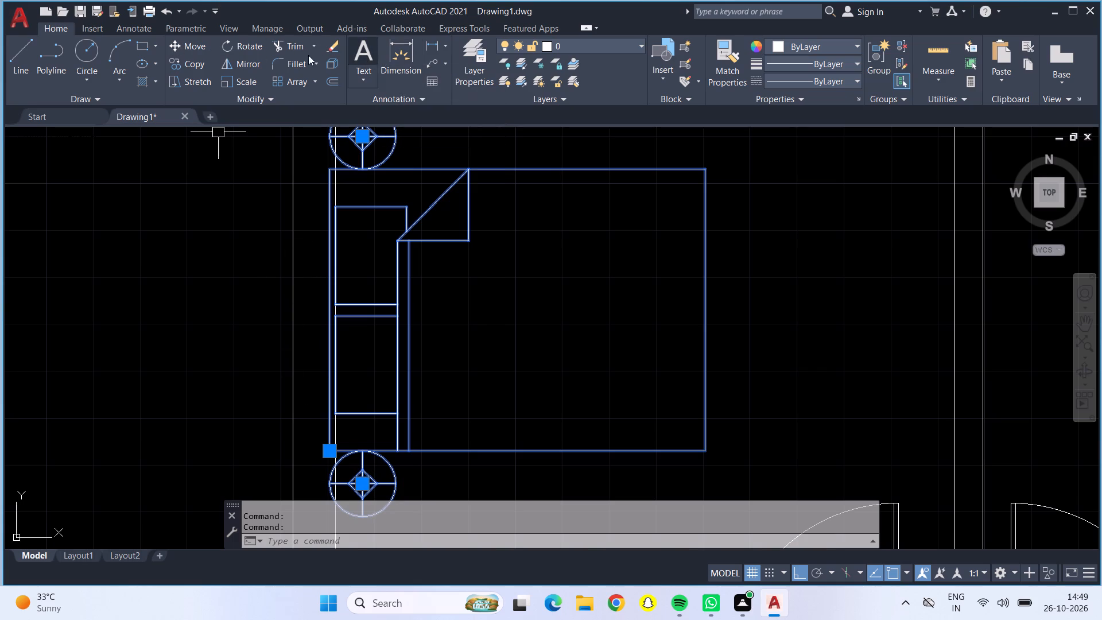
click(193, 51)
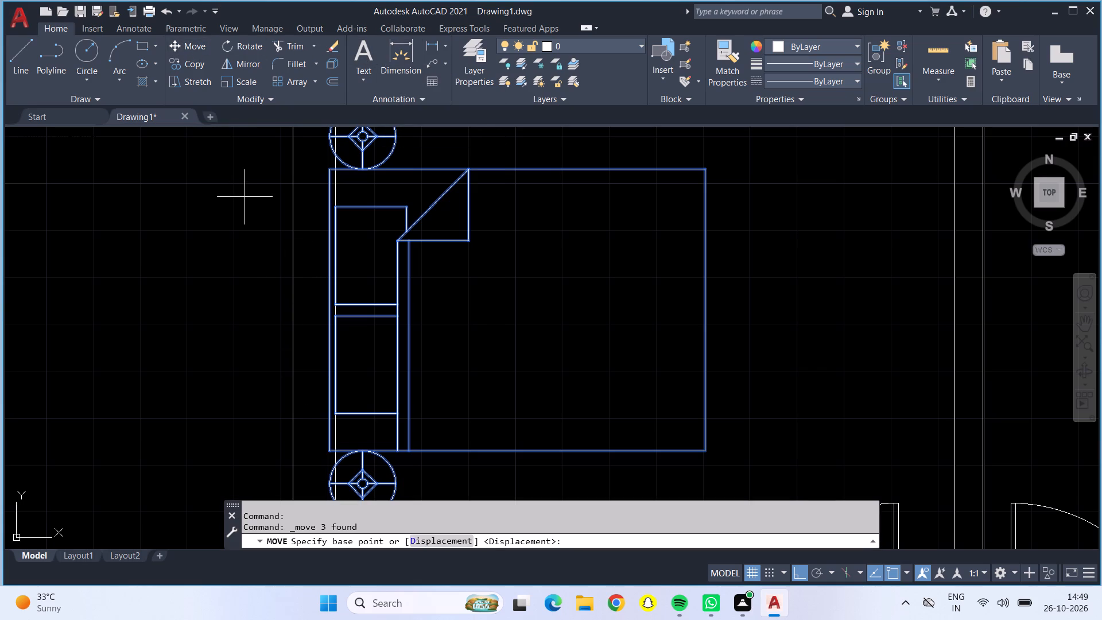
click(326, 304)
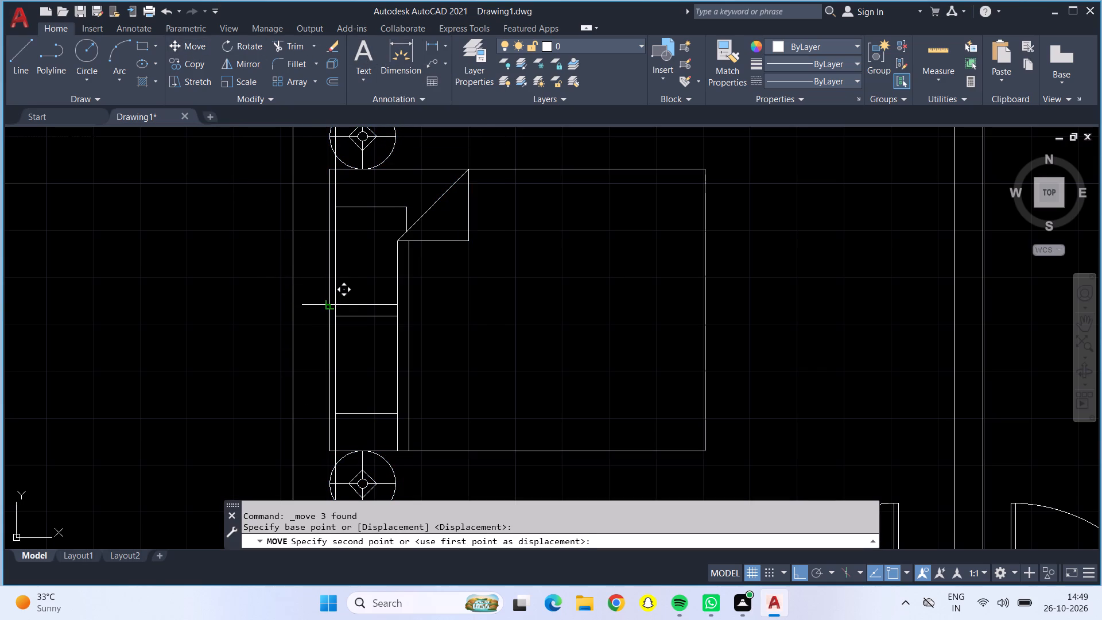
click(337, 307)
Rotate the bed and both lamps in the left unit's inner middle-row bedroom to 270° about the bed's lower-left corner.
scroll(337, 307, down, 3)
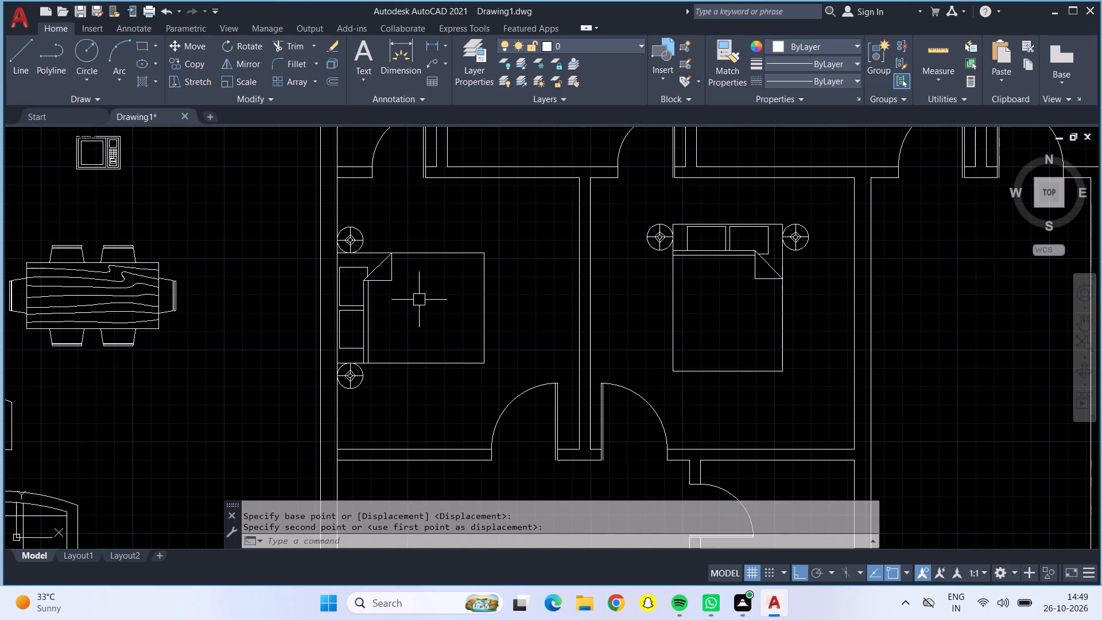
middle_drag(419, 300, 367, 285)
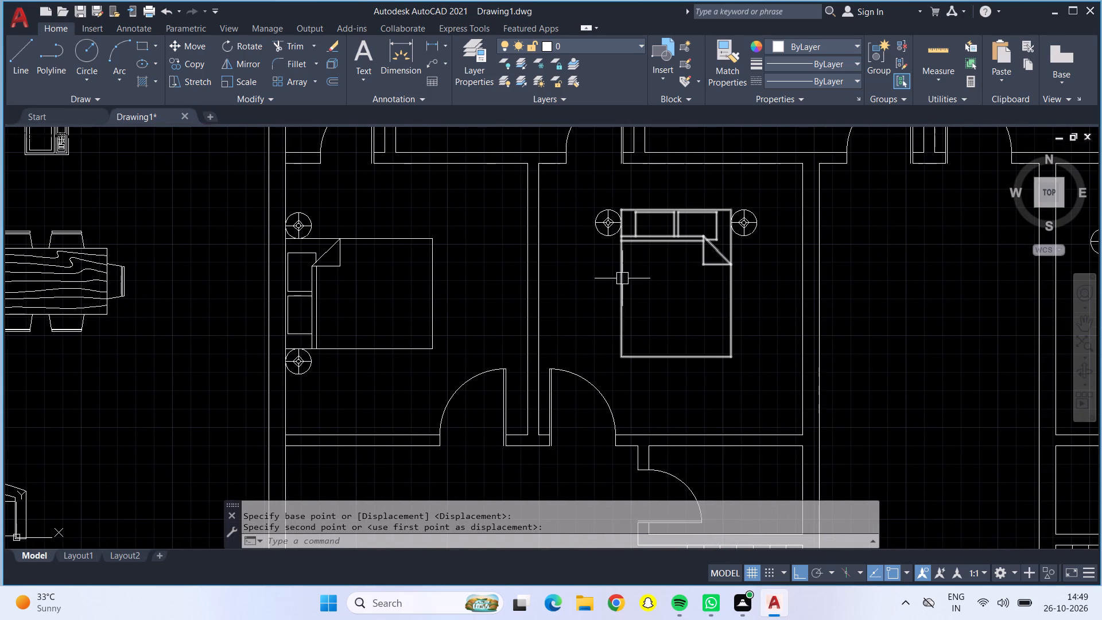
scroll(641, 247, up, 1)
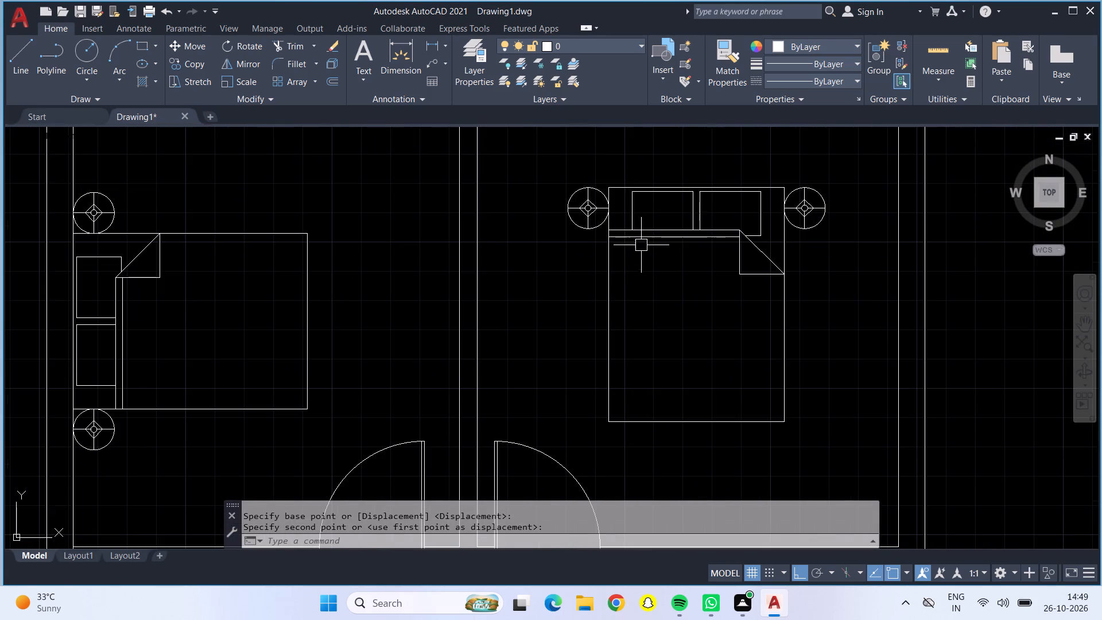
click(635, 230)
click(576, 208)
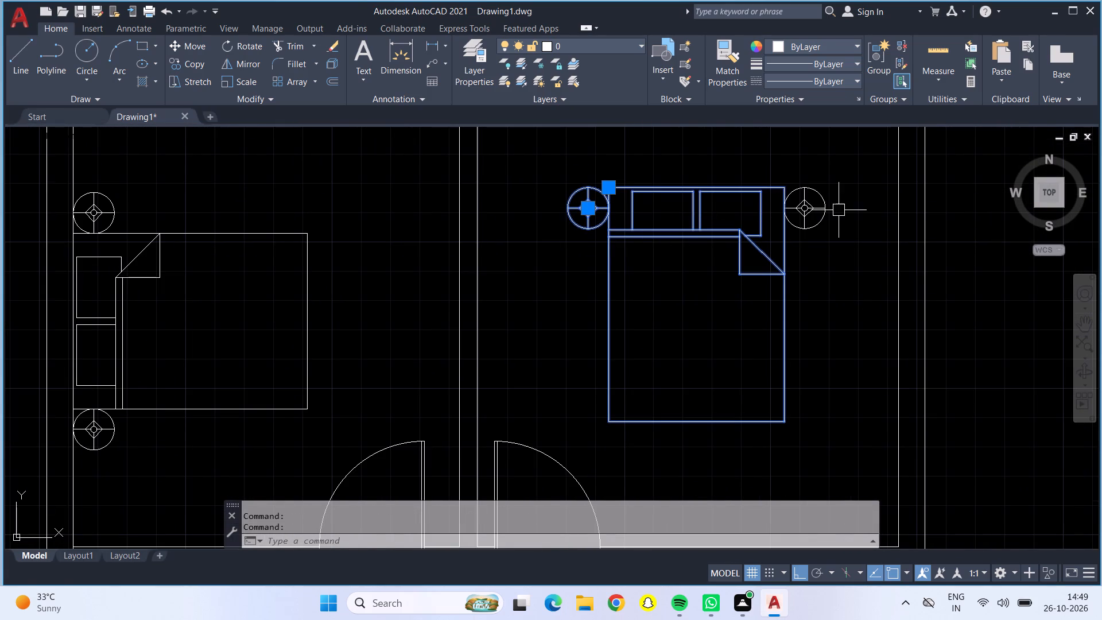
click(822, 212)
click(254, 44)
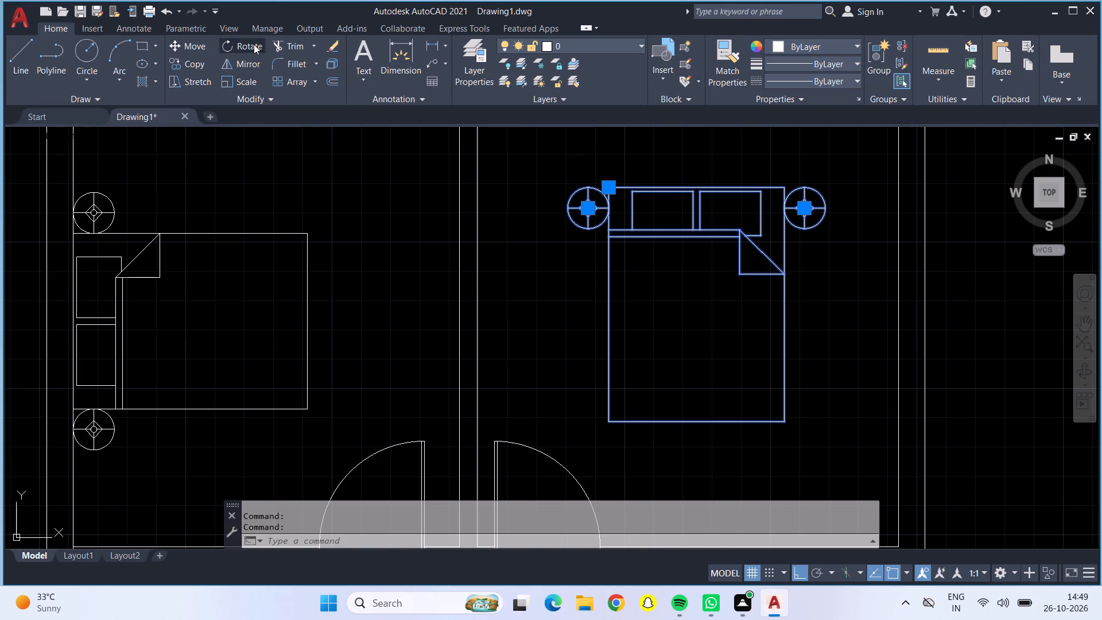
click(611, 425)
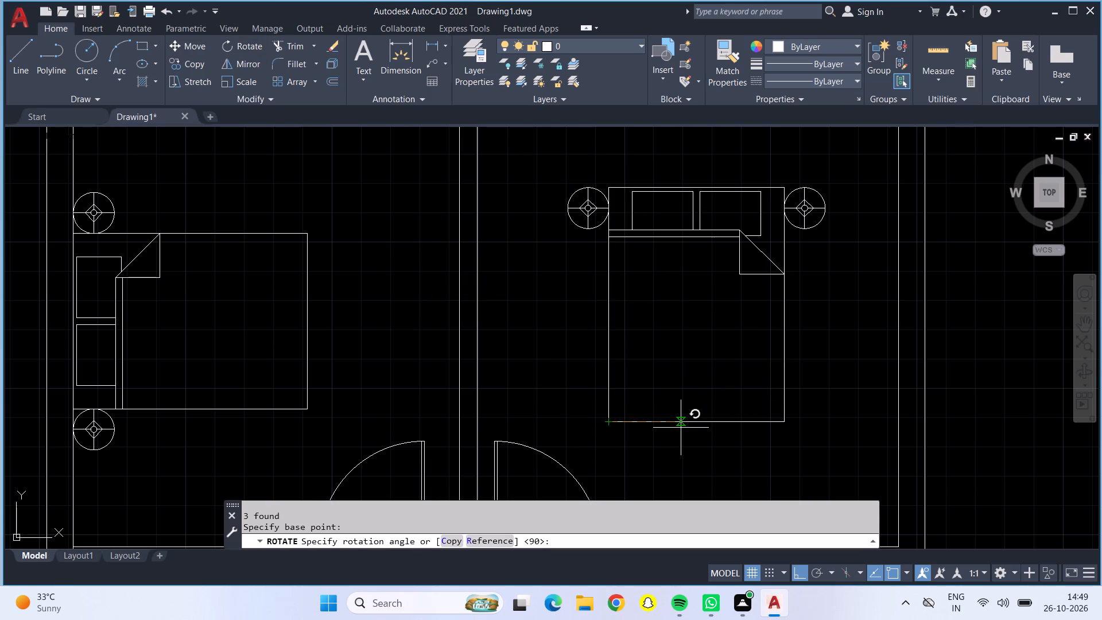
scroll(676, 432, down, 1)
middle_drag(676, 432, 662, 326)
scroll(662, 326, up, 1)
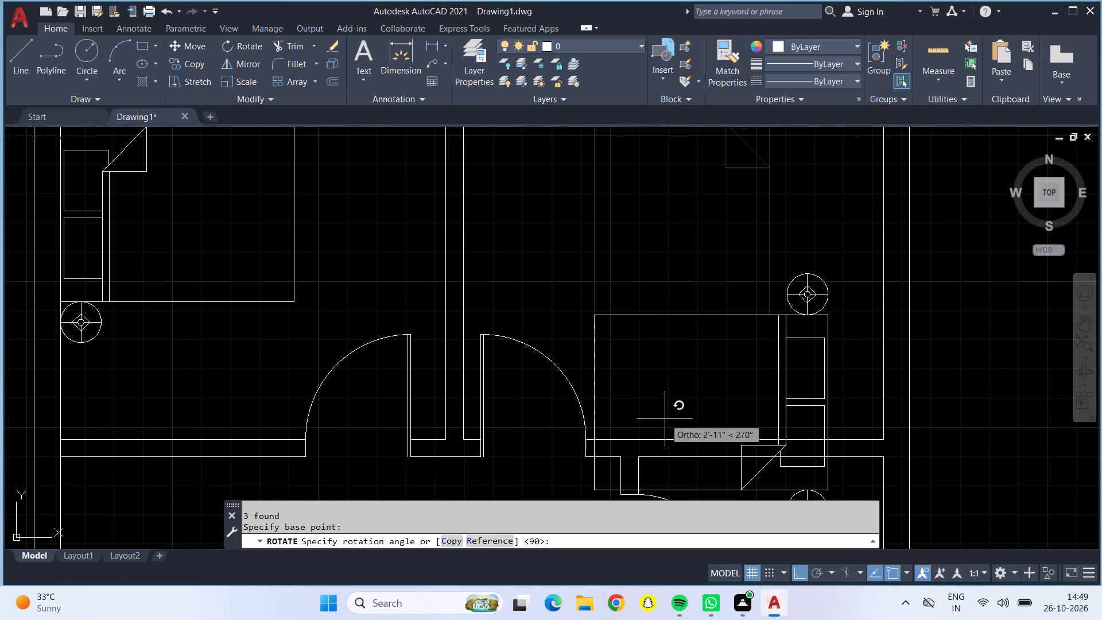
click(661, 418)
Move the rotated bed and both lamps vertically about 5'-5" so the set lies inside the left unit's inner middle-row bedroom.
middle_drag(658, 396, 649, 232)
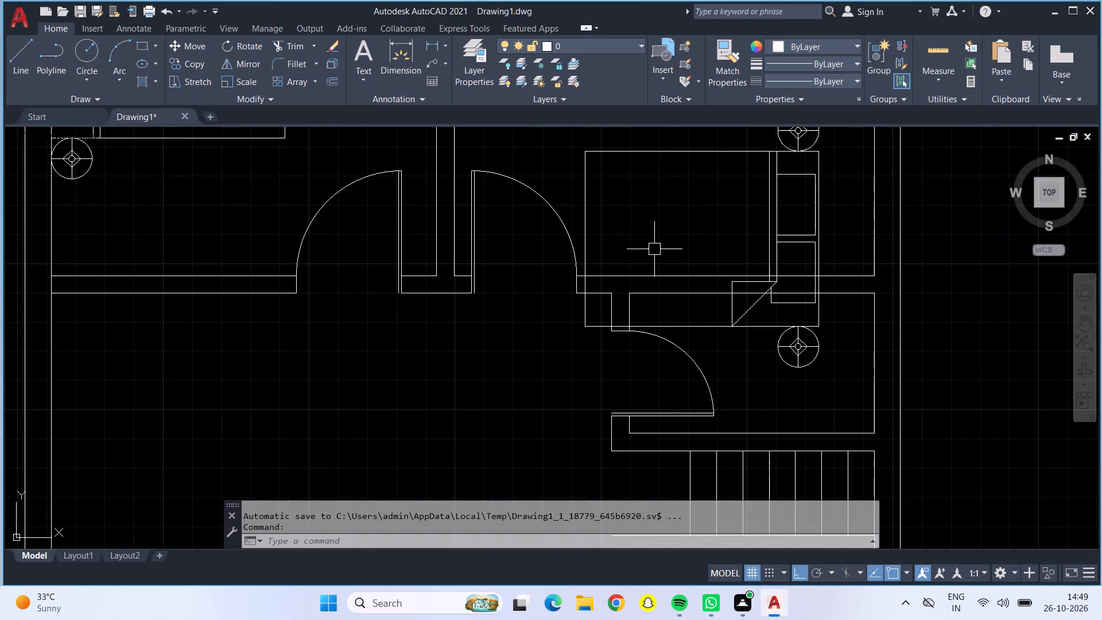
click(776, 340)
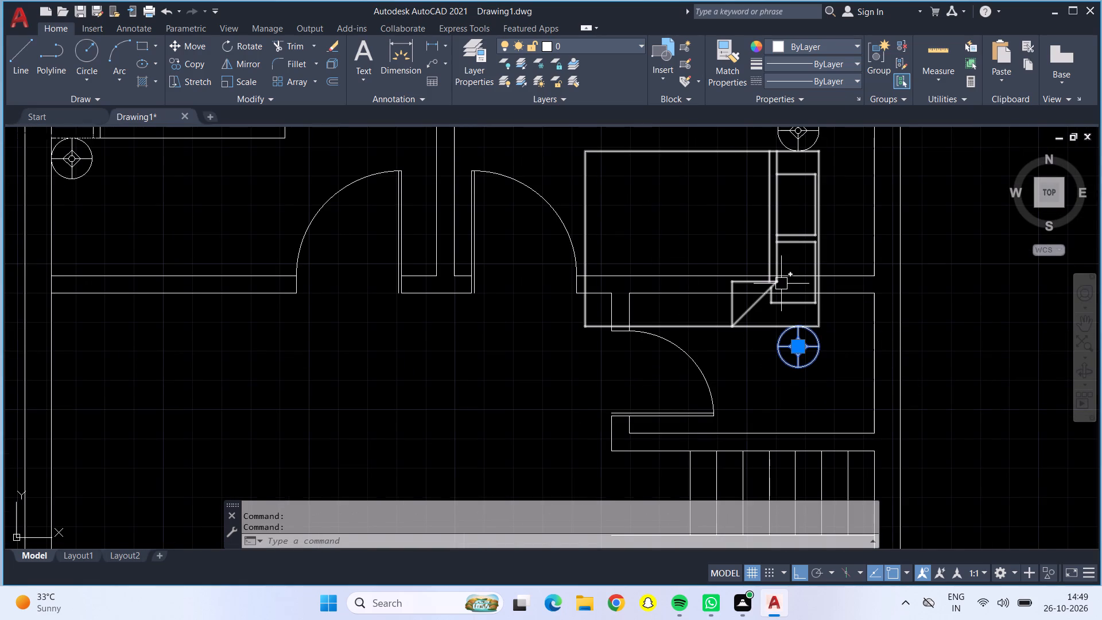
click(781, 284)
click(798, 138)
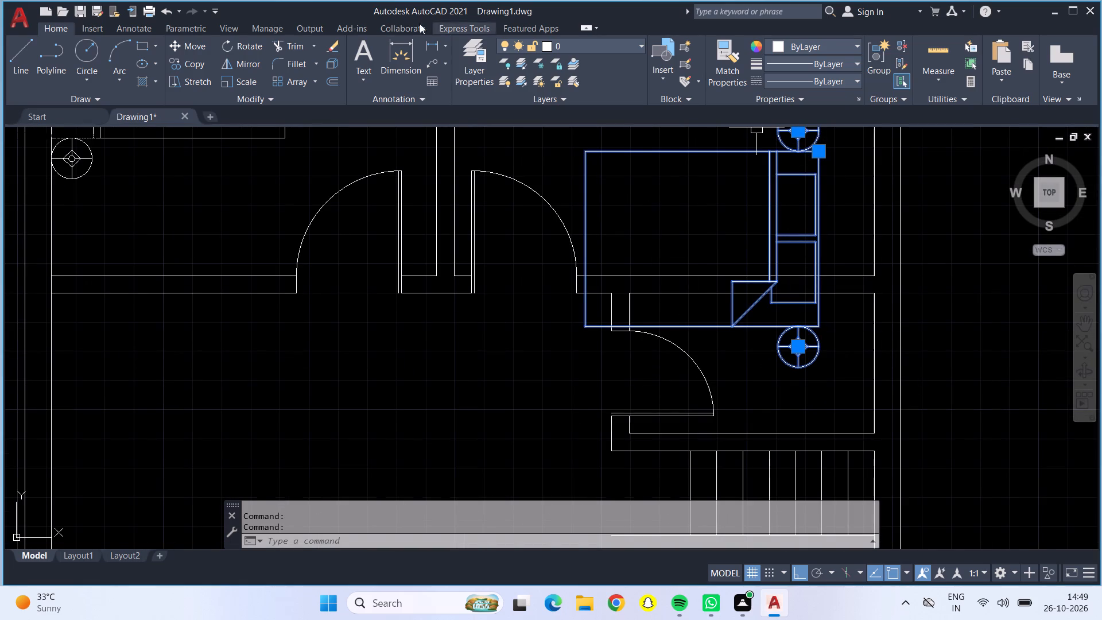
click(193, 41)
middle_drag(686, 170, 686, 171)
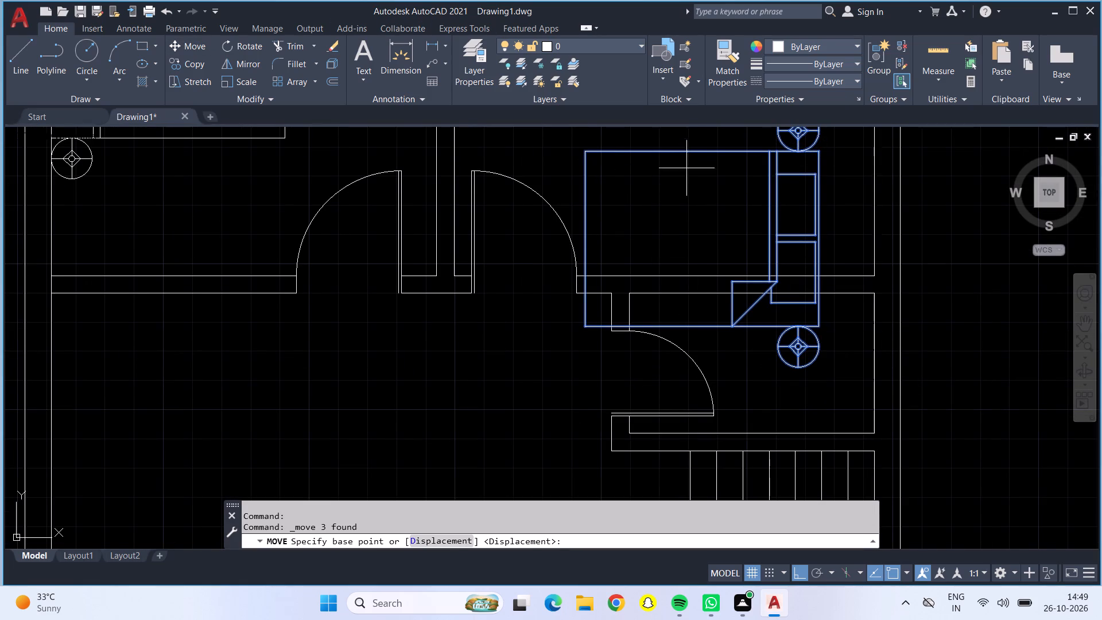
middle_drag(686, 171, 662, 265)
click(771, 212)
scroll(780, 165, down, 2)
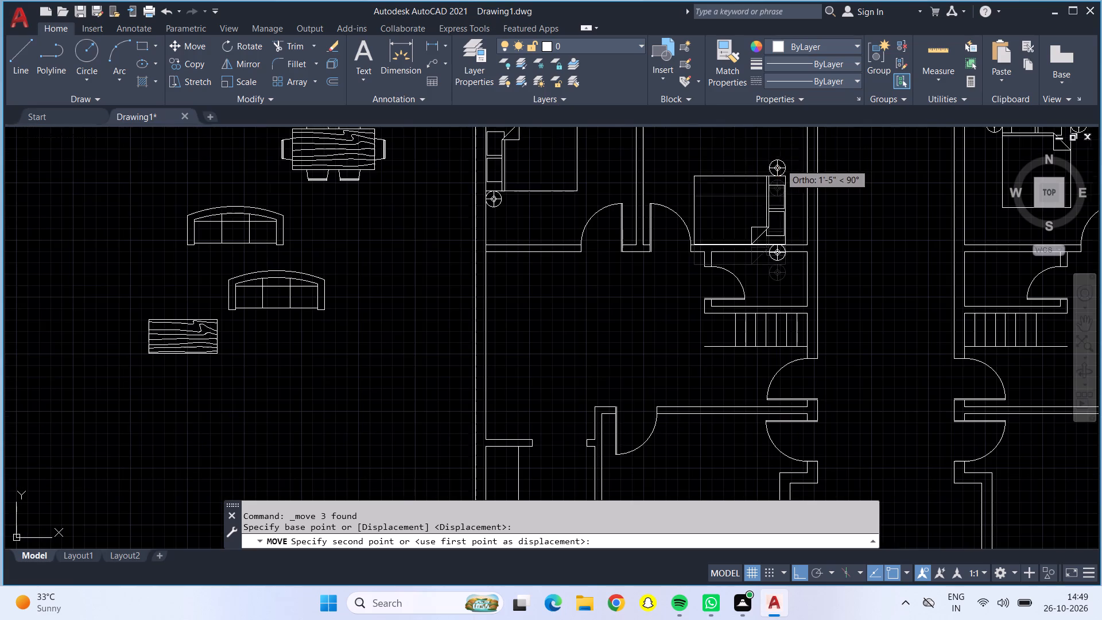
middle_drag(785, 139, 756, 230)
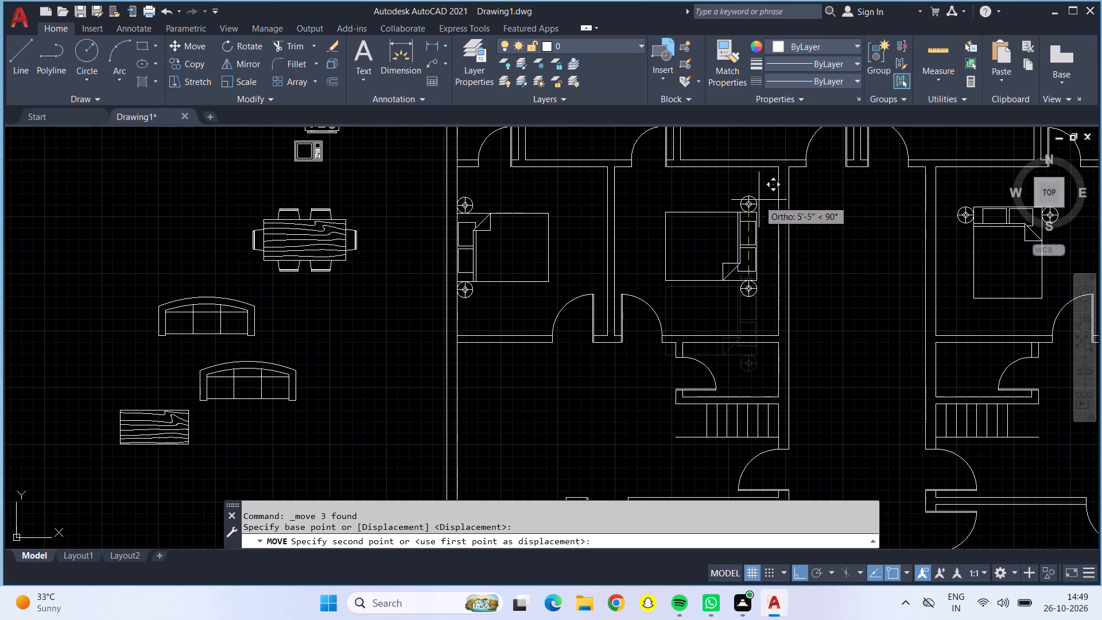
click(760, 198)
Move the bed and both lamps from the headboard's midpoint onto the inner bedroom's wall along the central passage.
click(743, 197)
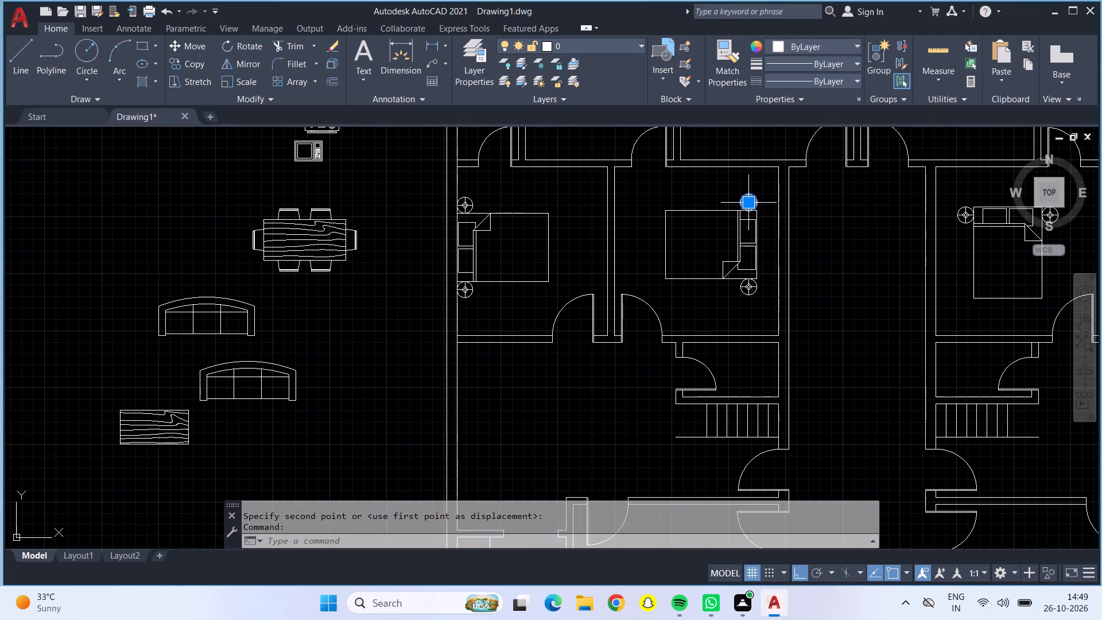
click(751, 292)
click(748, 258)
click(740, 250)
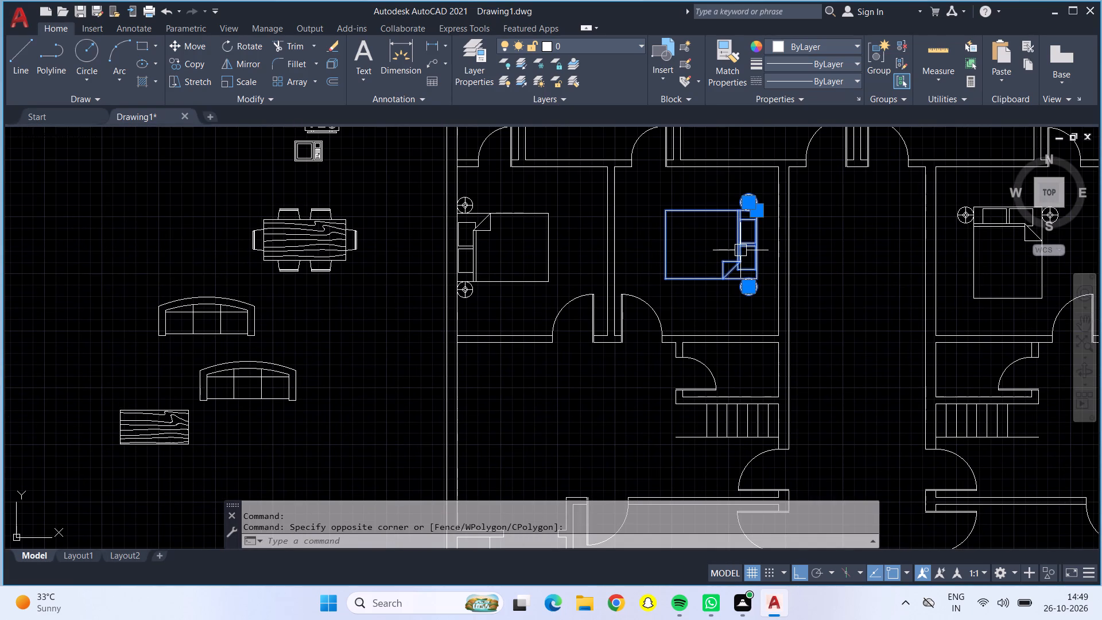
click(193, 46)
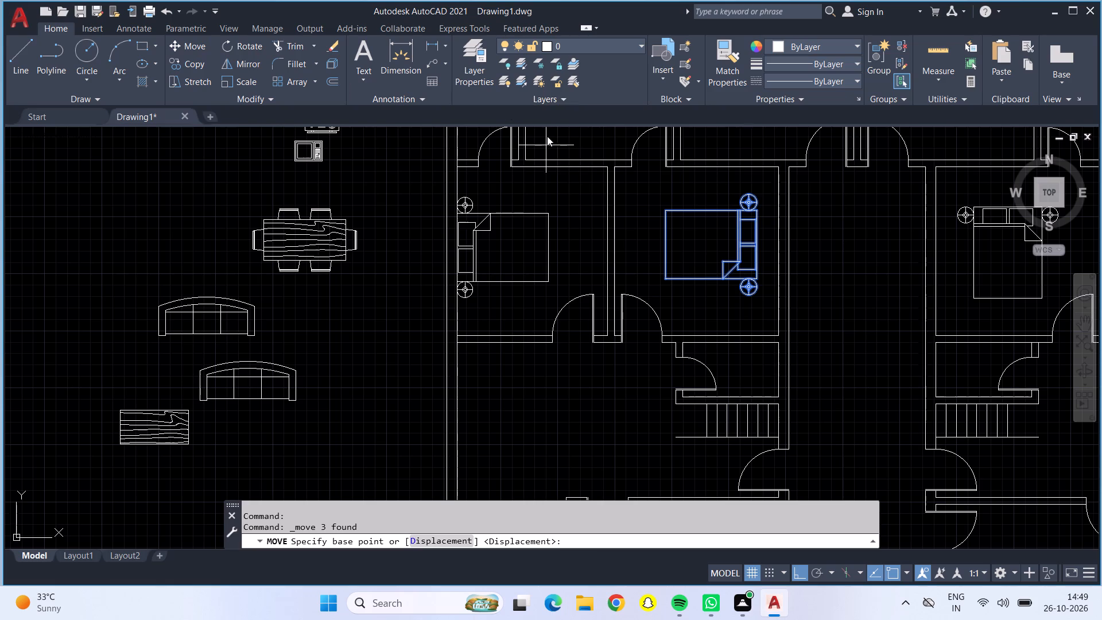
scroll(767, 242, up, 2)
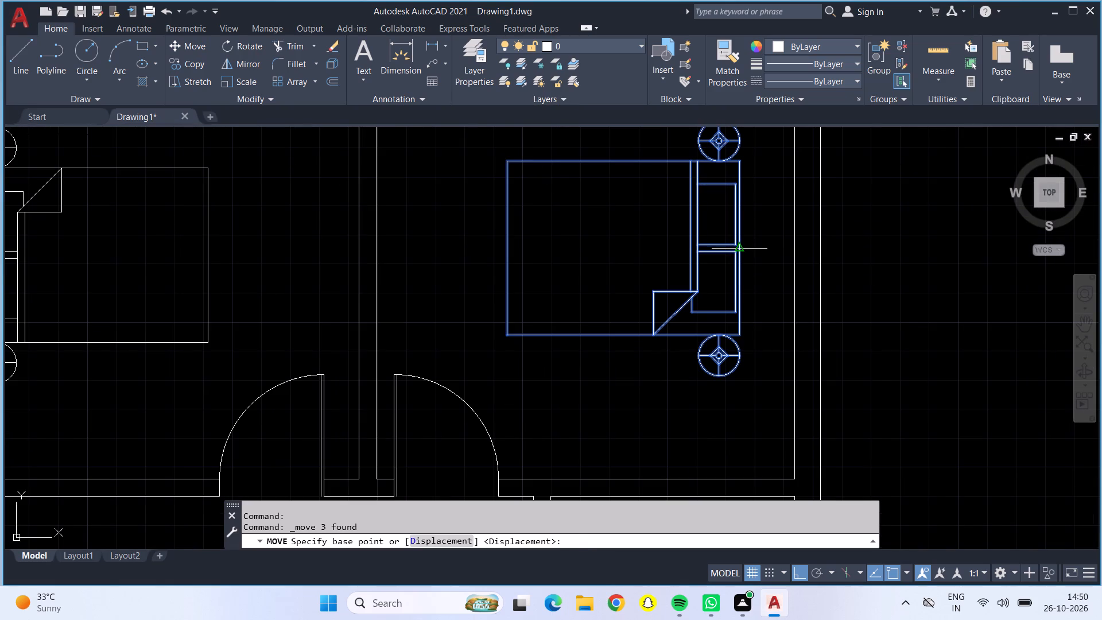
click(741, 248)
click(796, 246)
scroll(771, 243, down, 3)
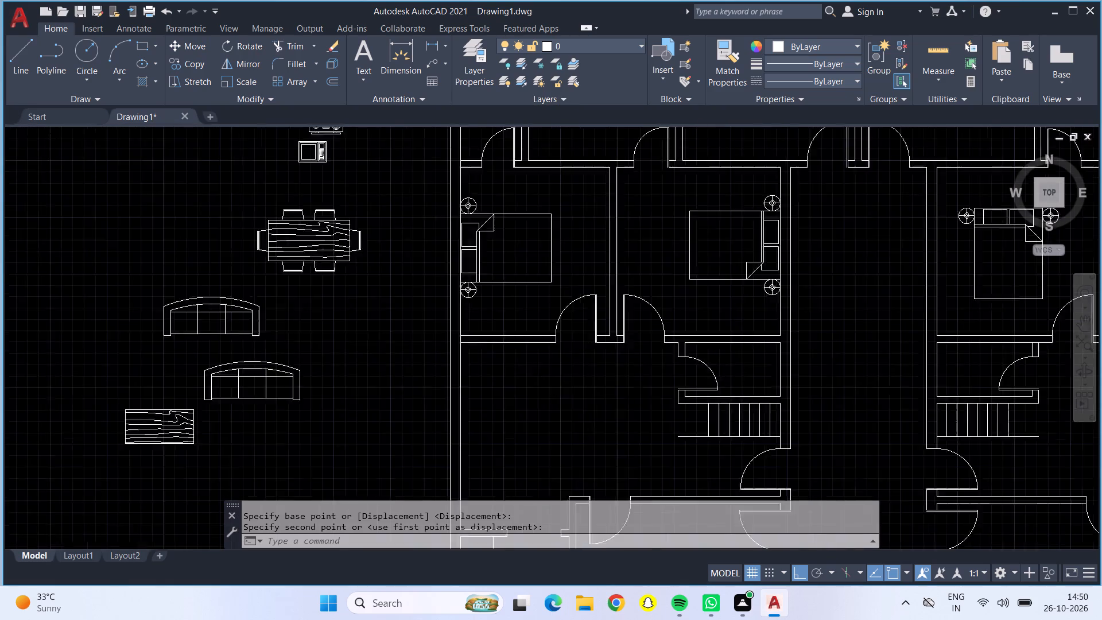
Delete the two beds and their four lamps from the right unit's middle-row bedrooms.
middle_drag(833, 246, 712, 277)
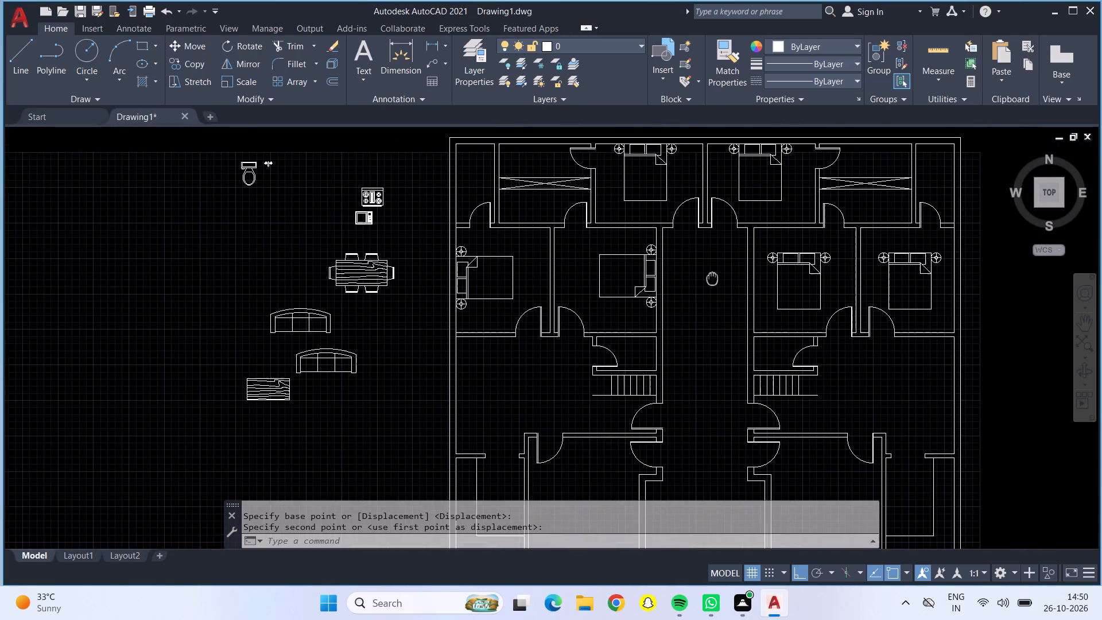
middle_drag(712, 277, 688, 292)
click(775, 293)
click(796, 271)
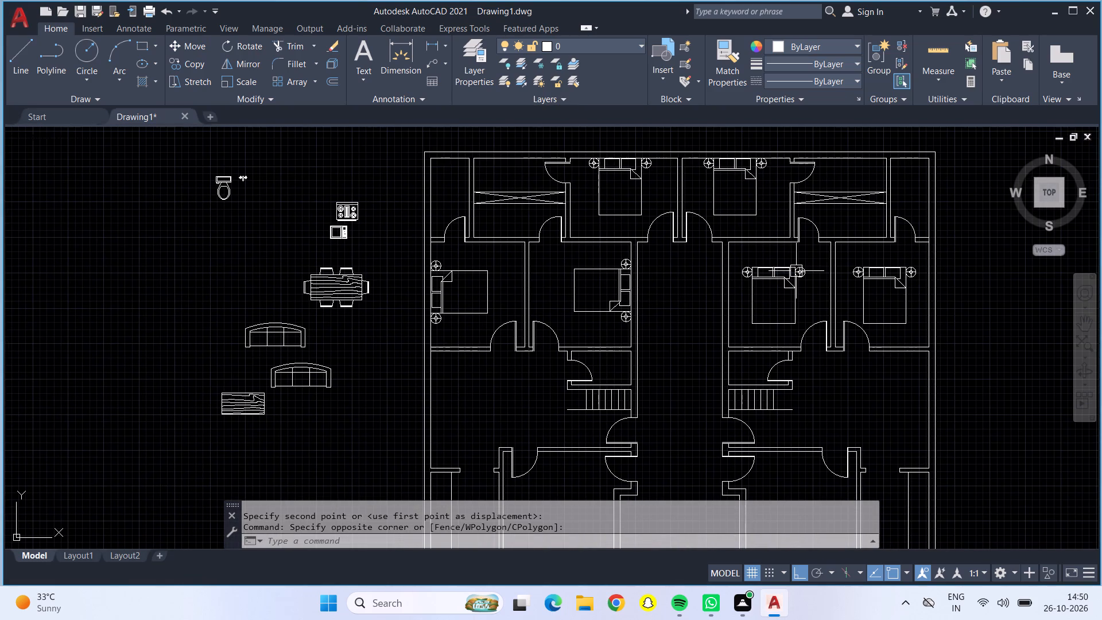
click(796, 271)
click(786, 272)
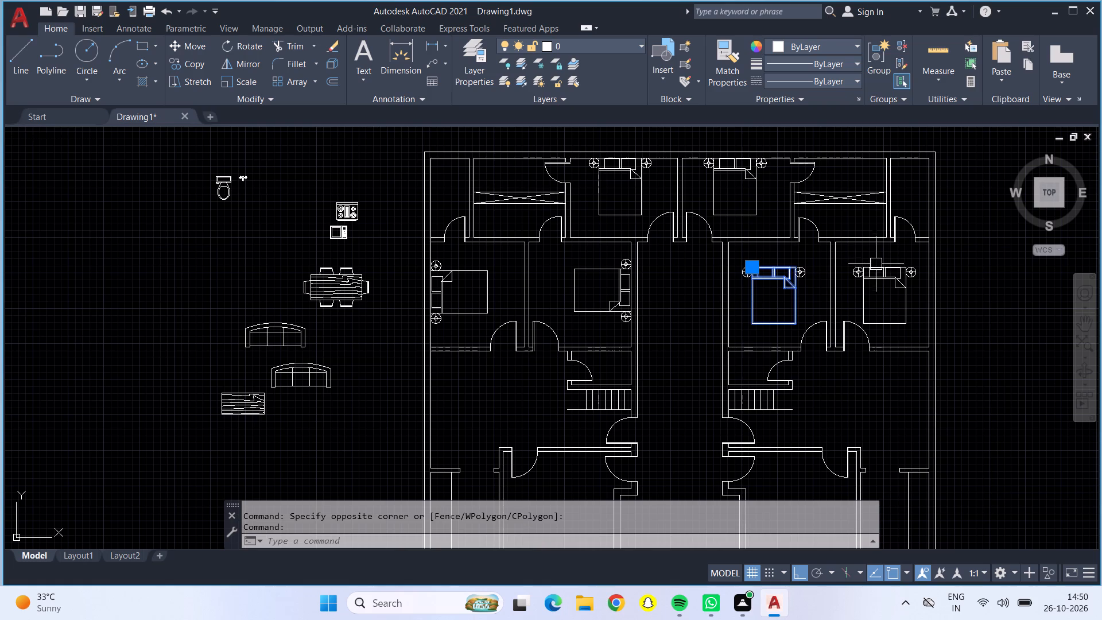
click(876, 268)
key(Delete)
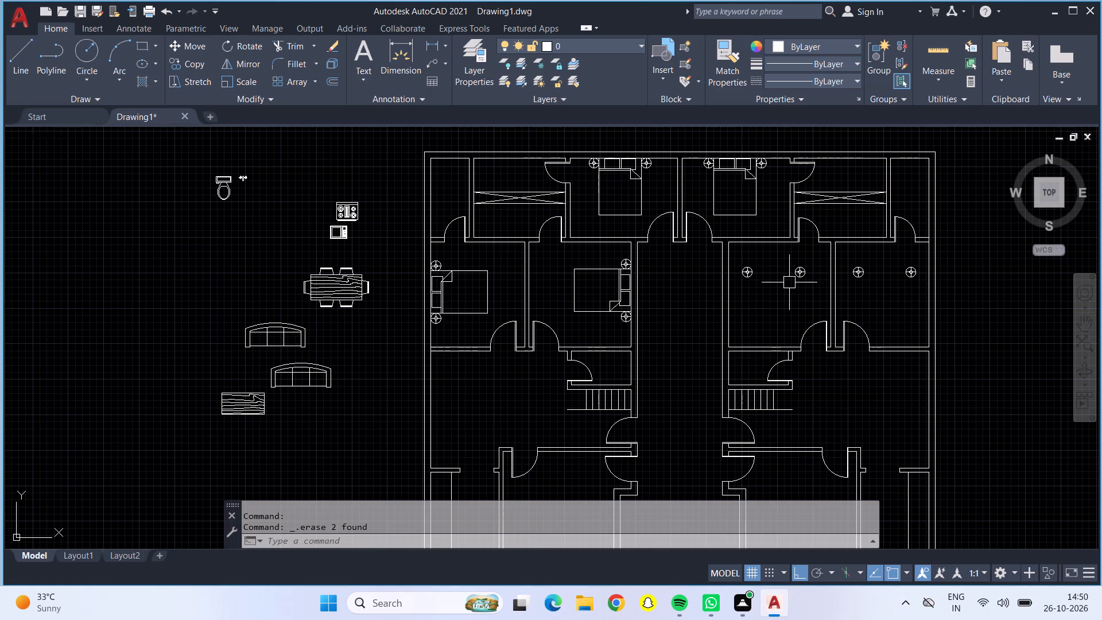
click(798, 277)
click(755, 271)
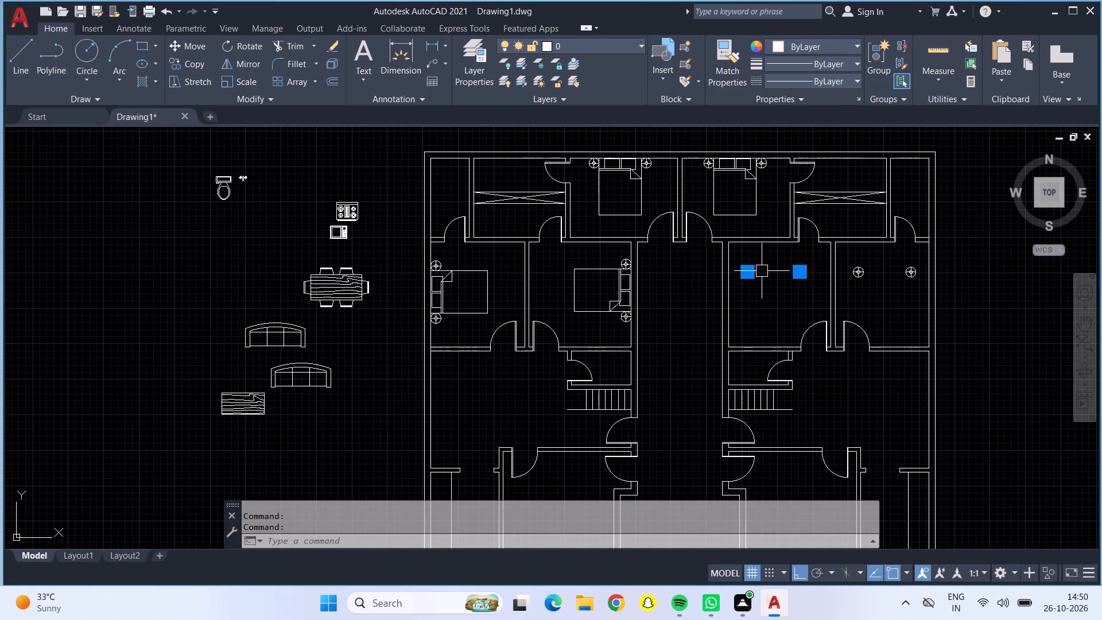
click(856, 273)
click(905, 262)
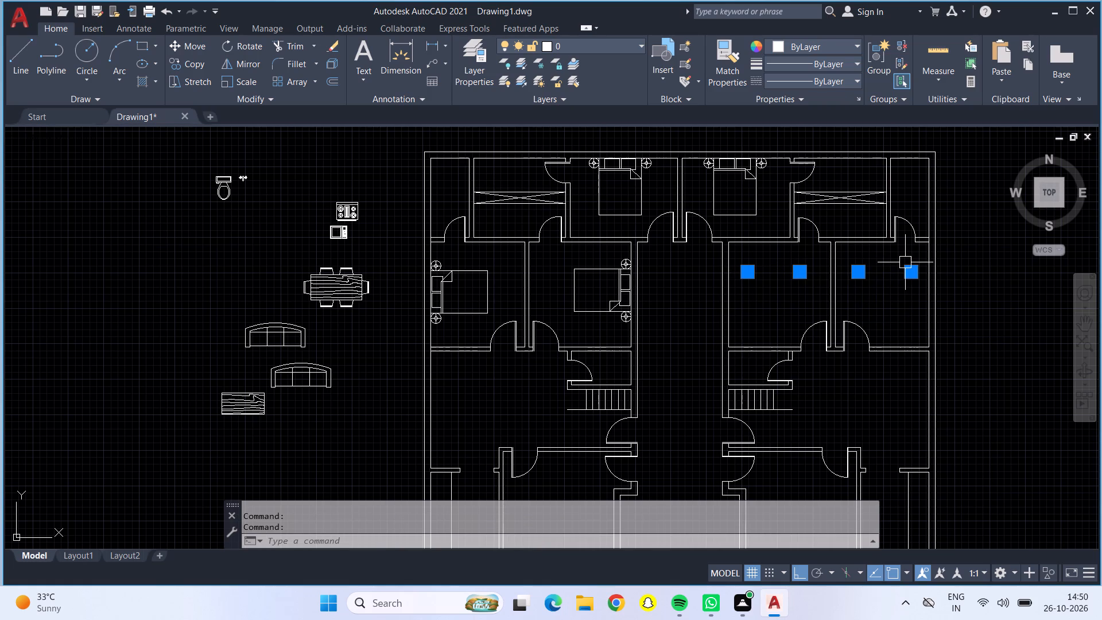
key(Delete)
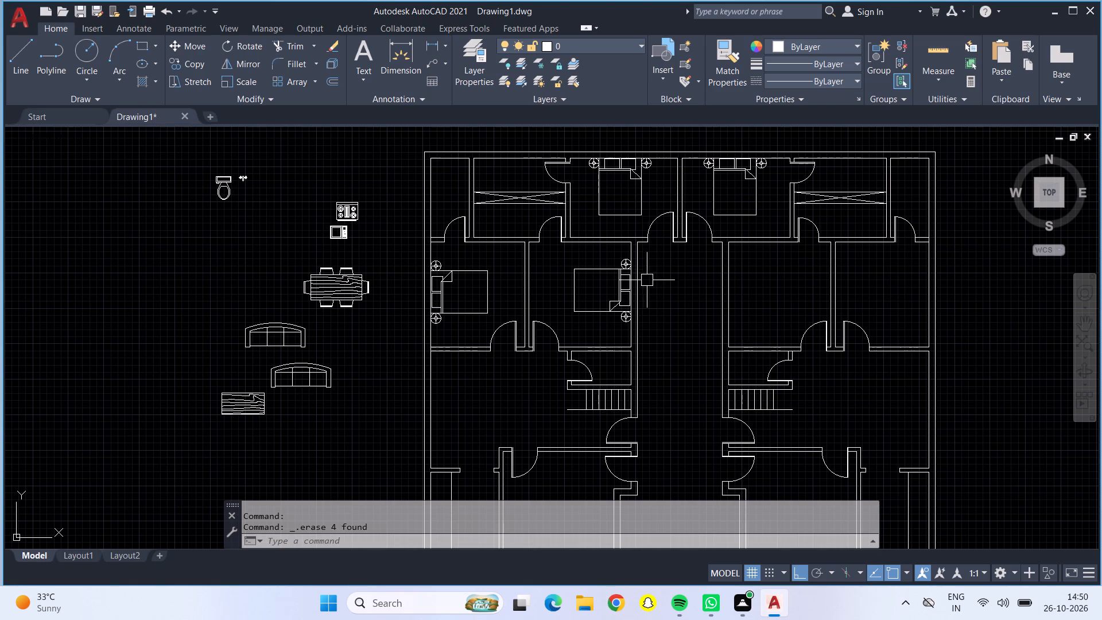
Copy the left unit's inner middle-row bed and lamps from the headboard to the exterior wall of the right unit's outer bedroom.
scroll(637, 280, up, 2)
click(599, 242)
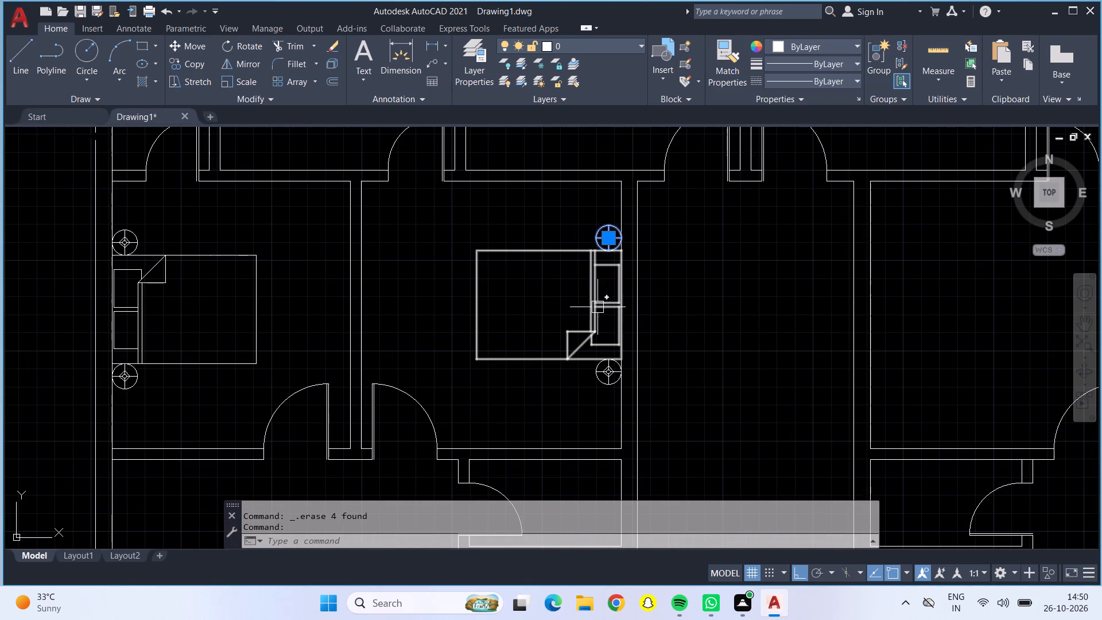
click(591, 304)
click(608, 373)
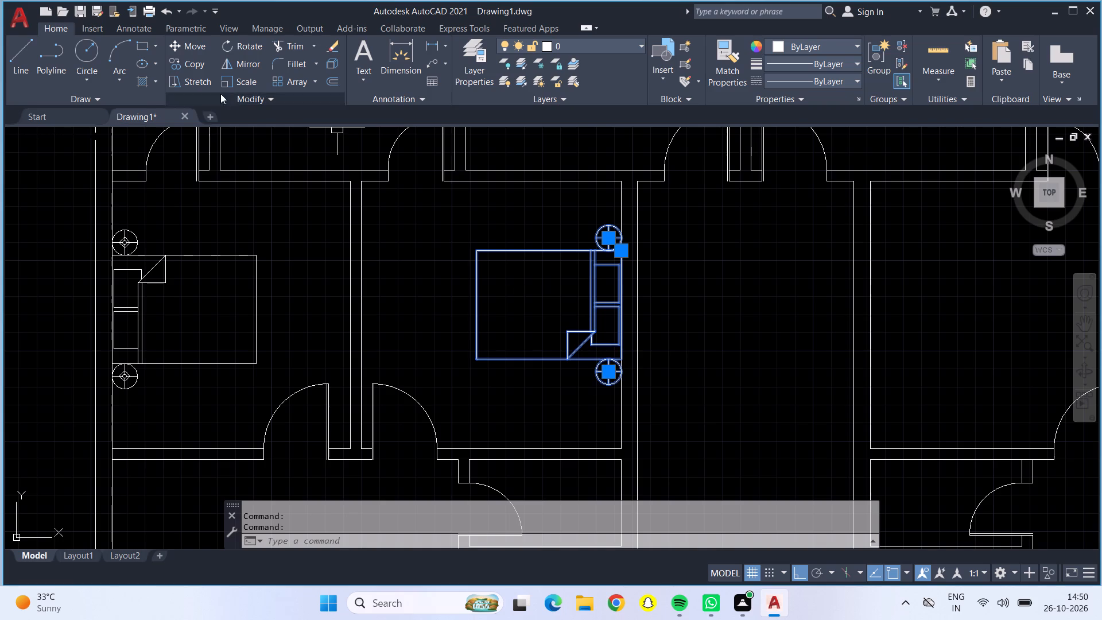
click(190, 65)
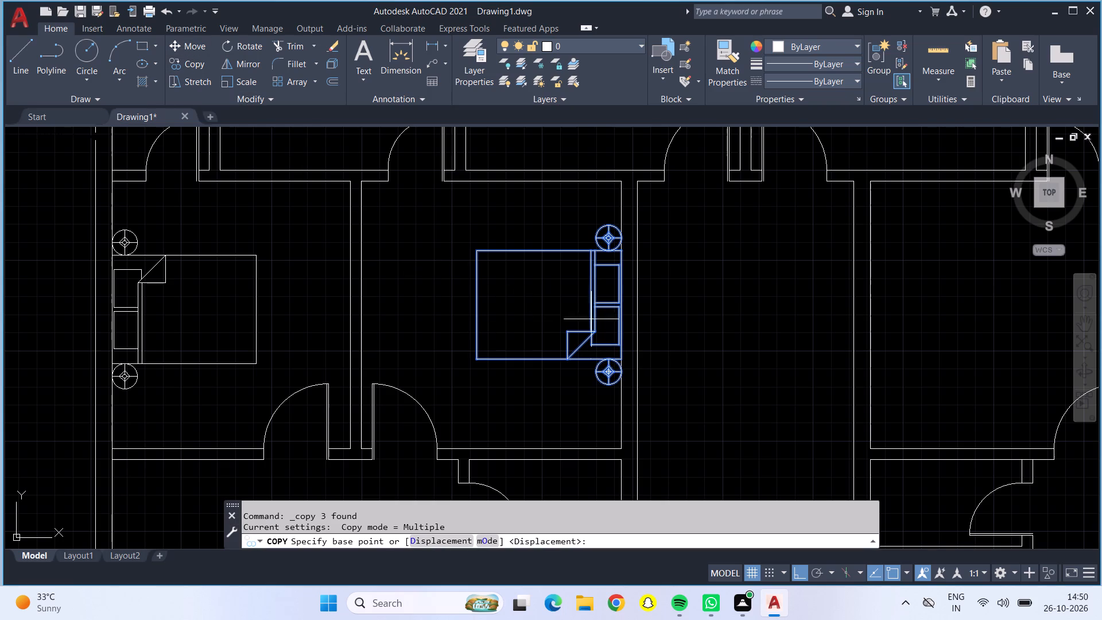
click(623, 305)
scroll(766, 300, down, 2)
scroll(1022, 328, up, 3)
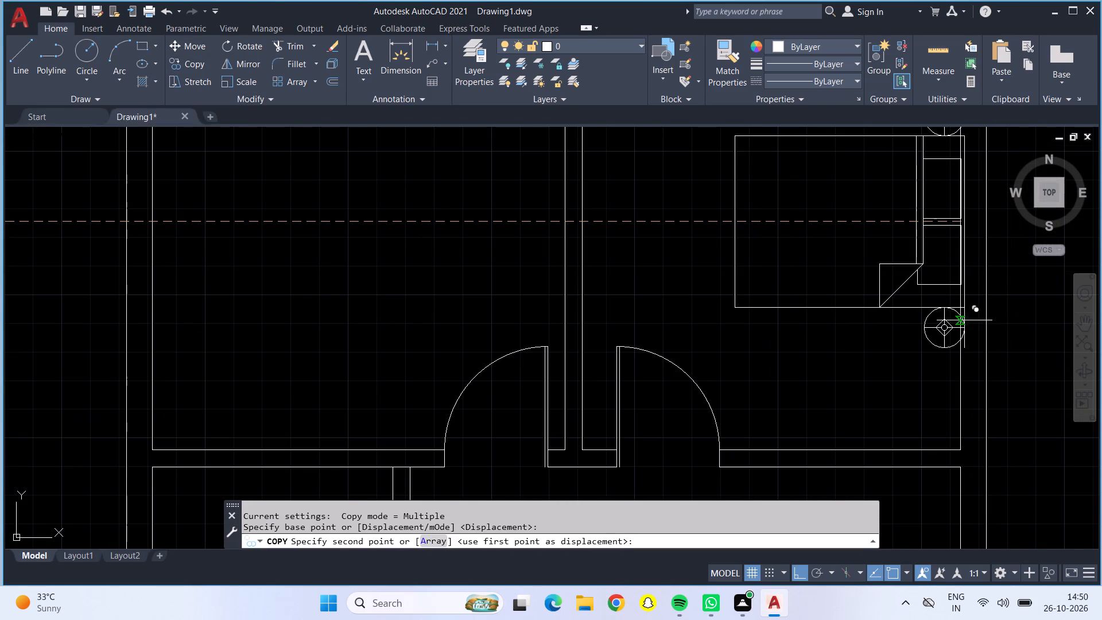
middle_drag(962, 335, 902, 466)
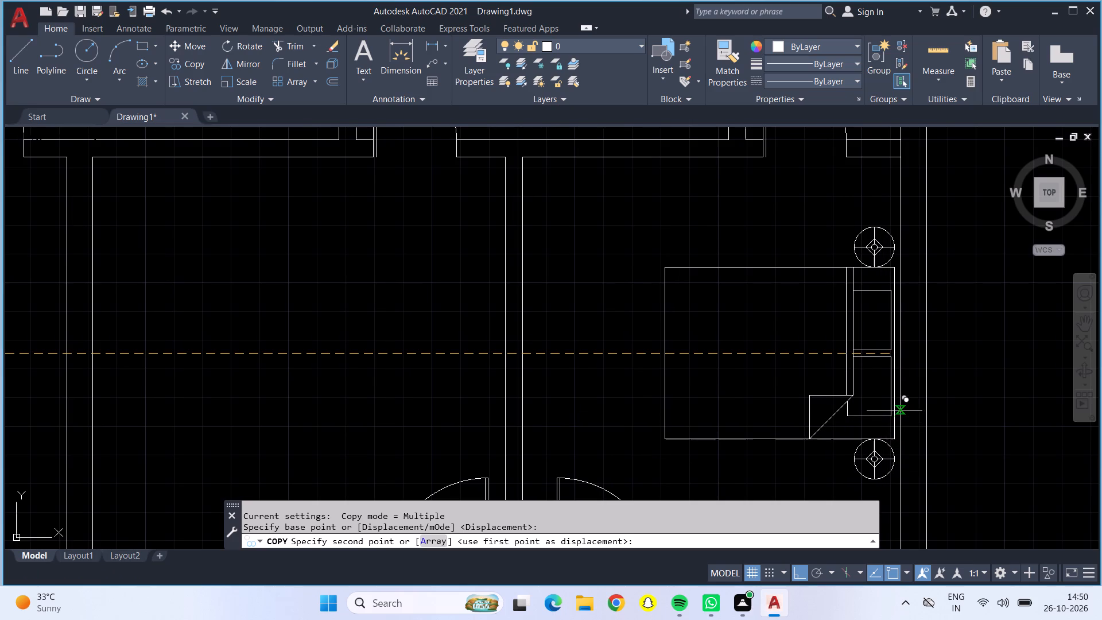
click(897, 358)
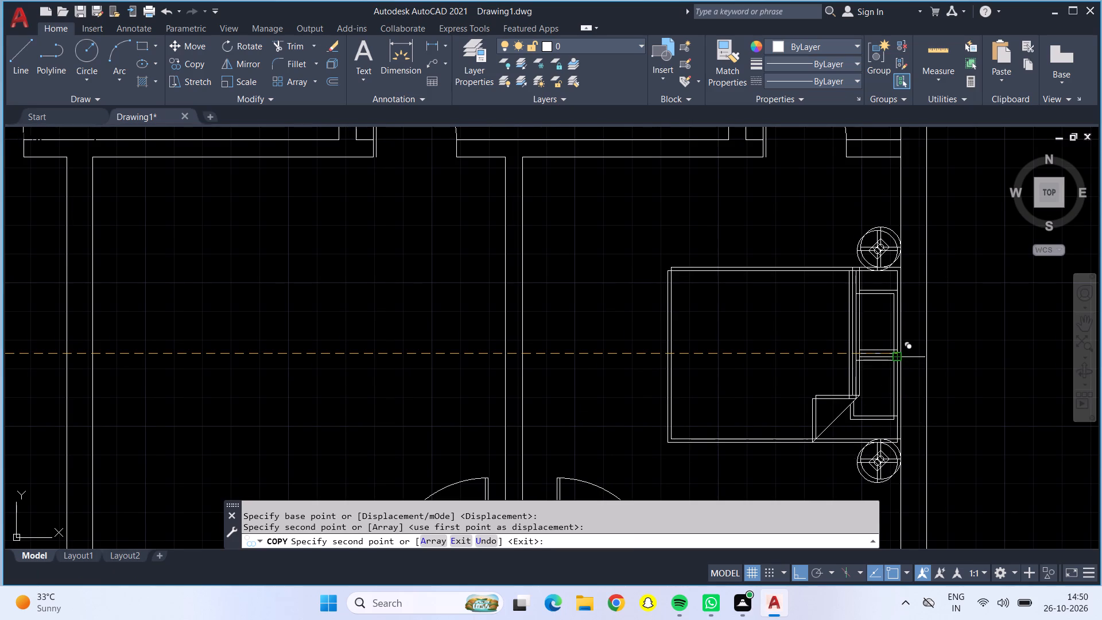
scroll(794, 350, down, 2)
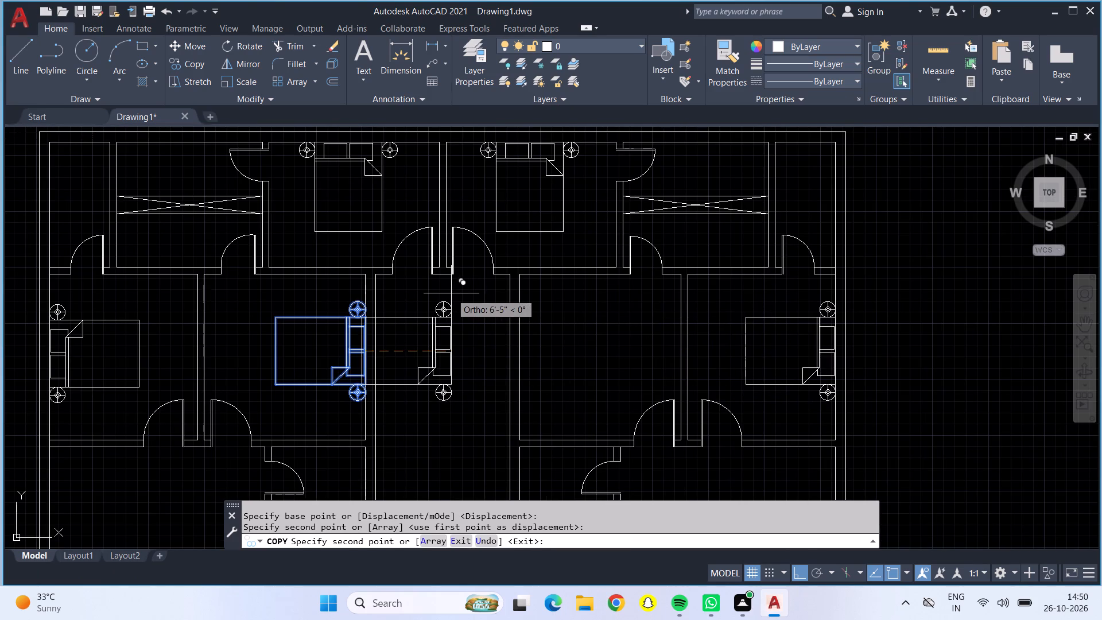
key(Escape)
Copy the left unit's outer middle-row bed and lamps from the headboard to the passage-side wall of the right unit's inner bedroom.
middle_drag(432, 334, 802, 304)
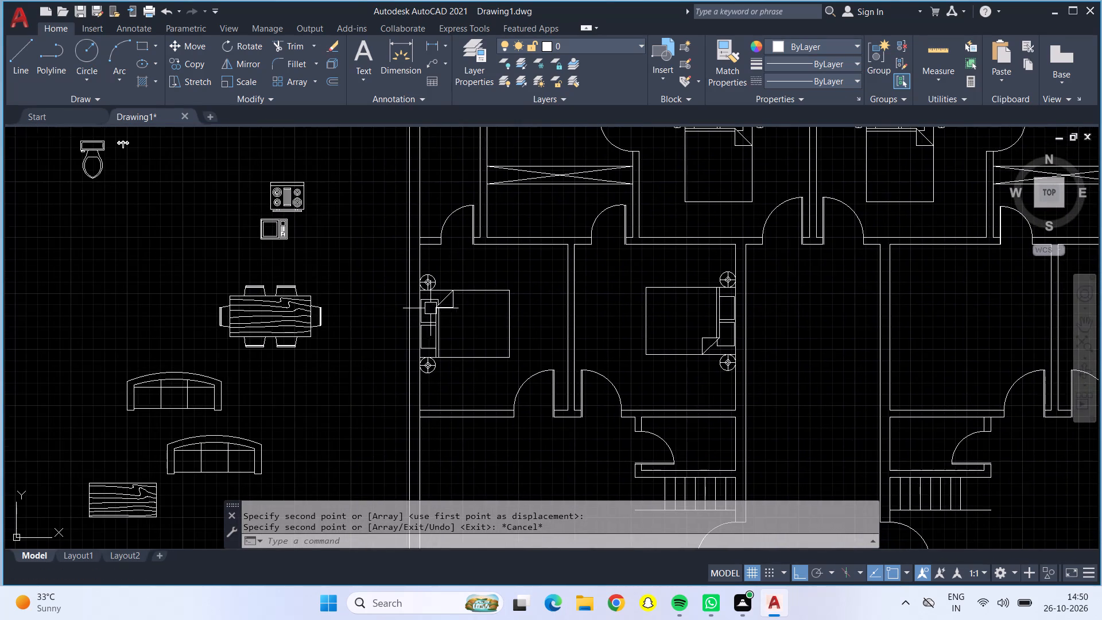
scroll(444, 286, up, 2)
click(415, 281)
click(427, 327)
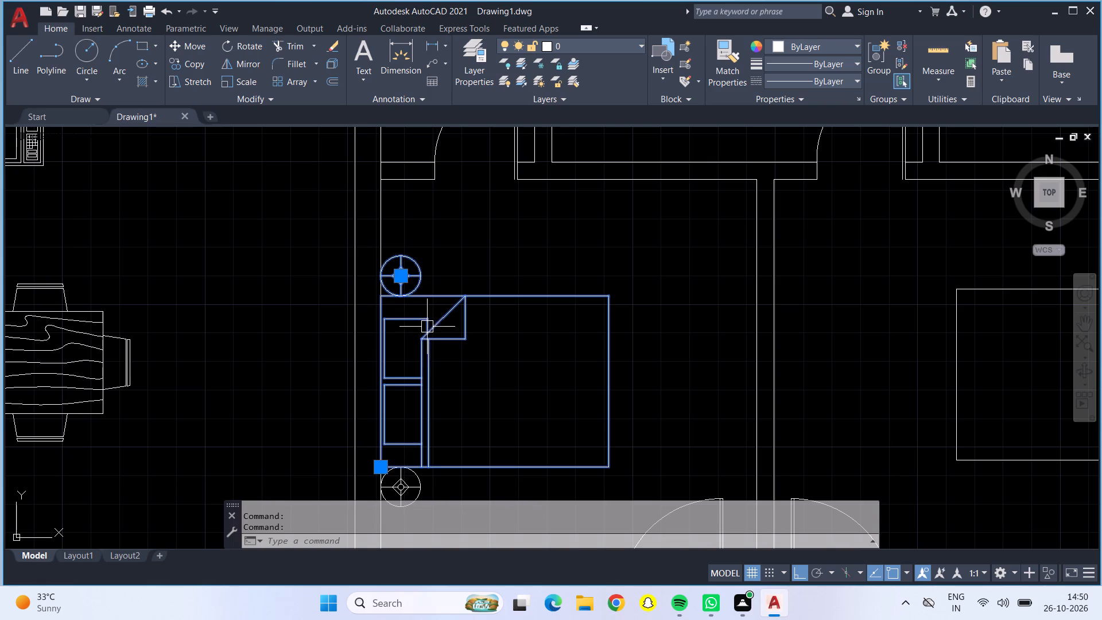
click(406, 480)
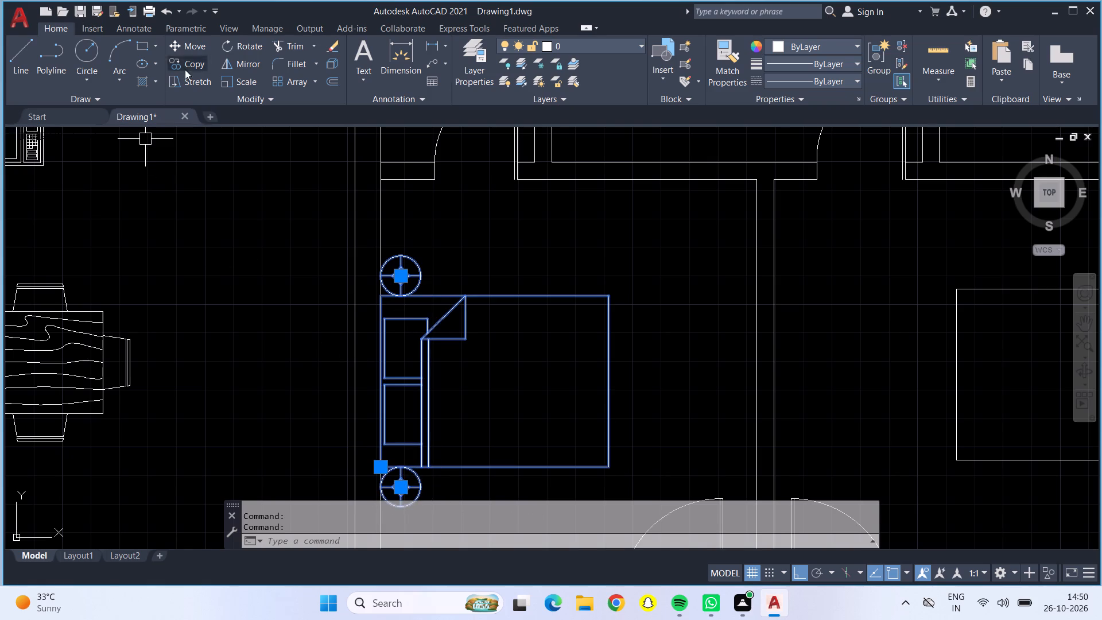
click(201, 63)
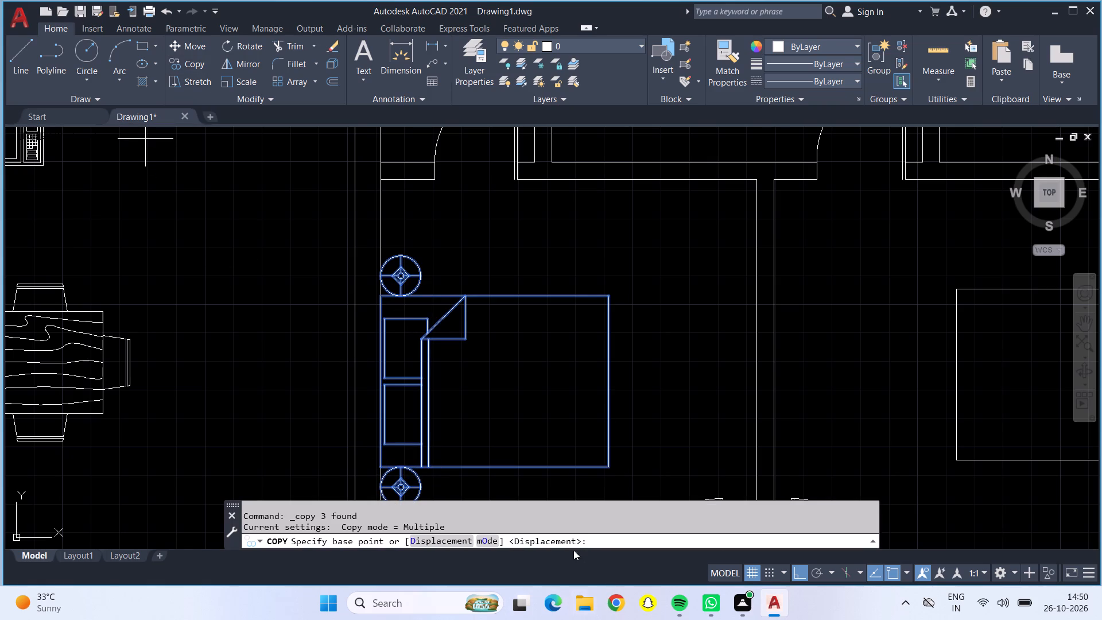
click(382, 380)
scroll(527, 406, down, 3)
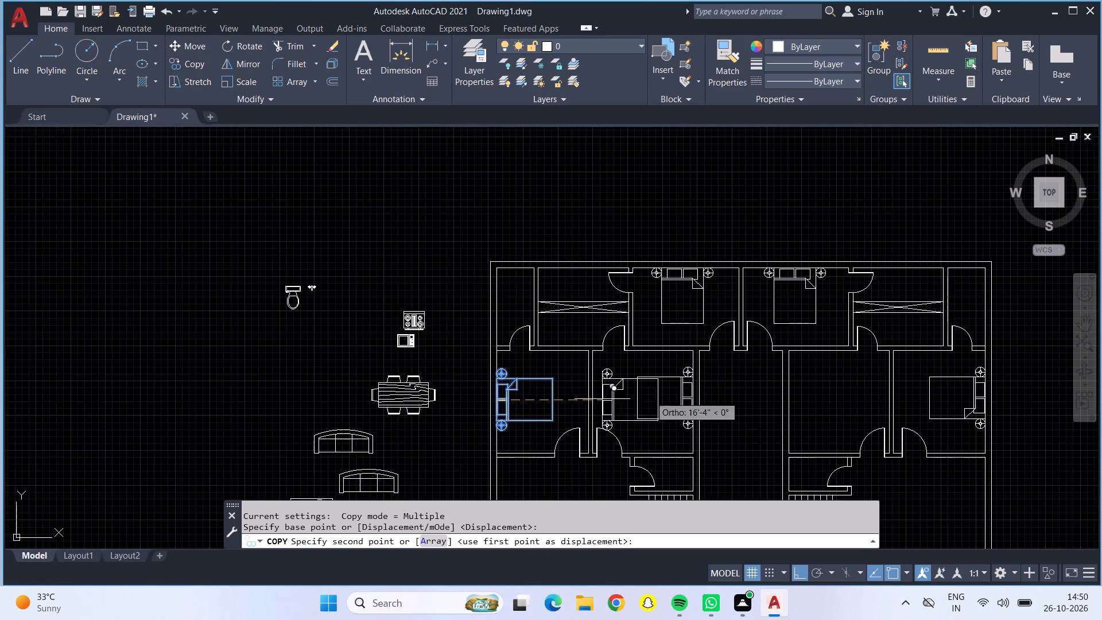
scroll(769, 423, up, 3)
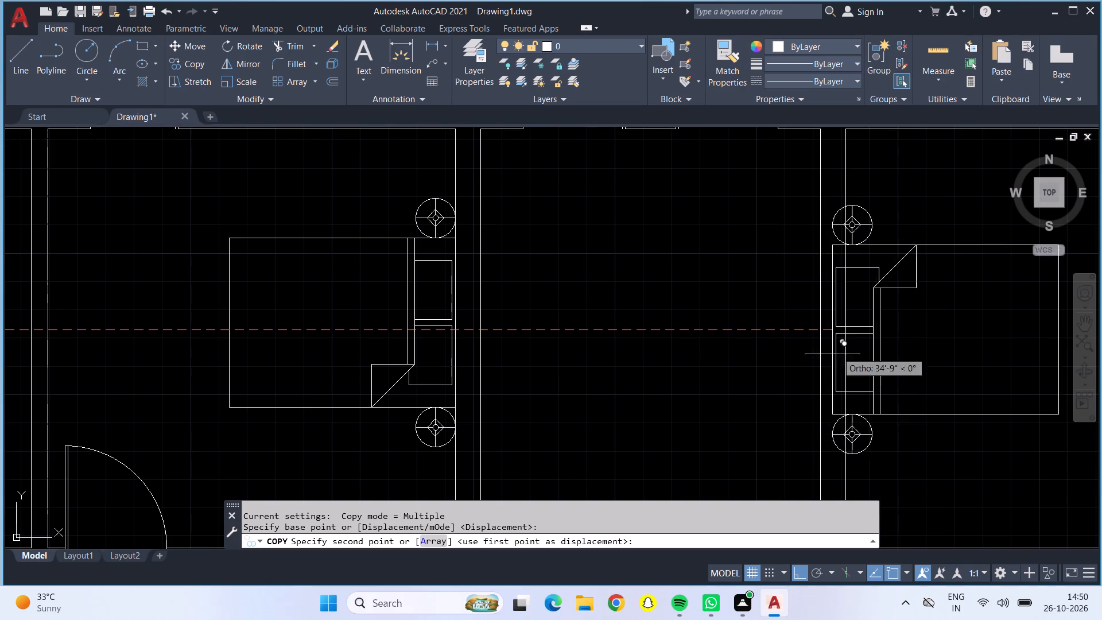
click(847, 327)
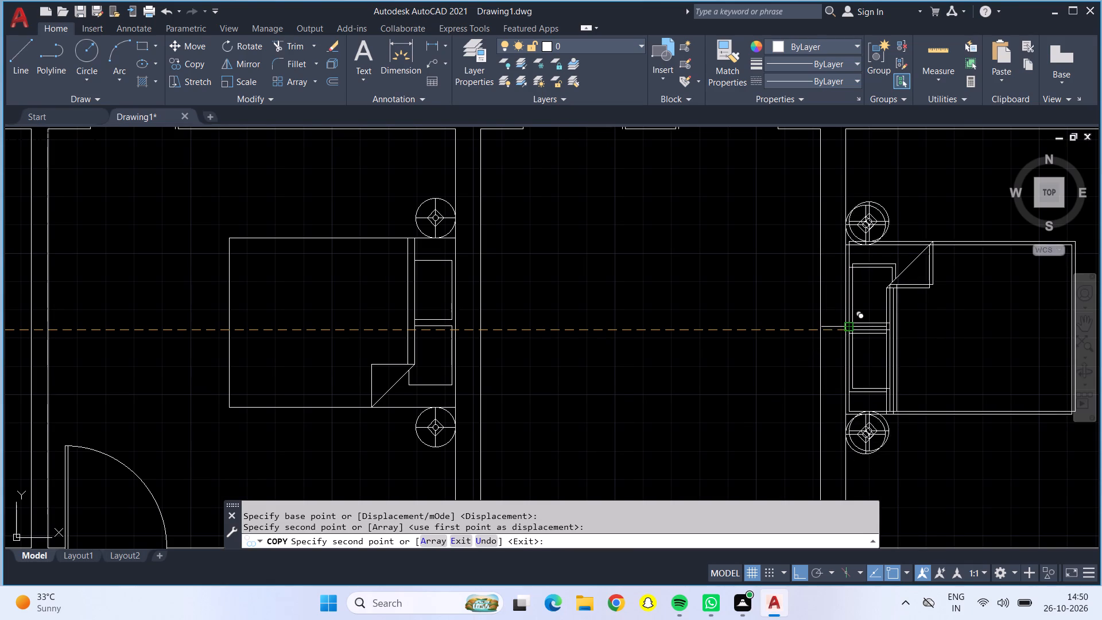
scroll(711, 374, down, 4)
key(Escape)
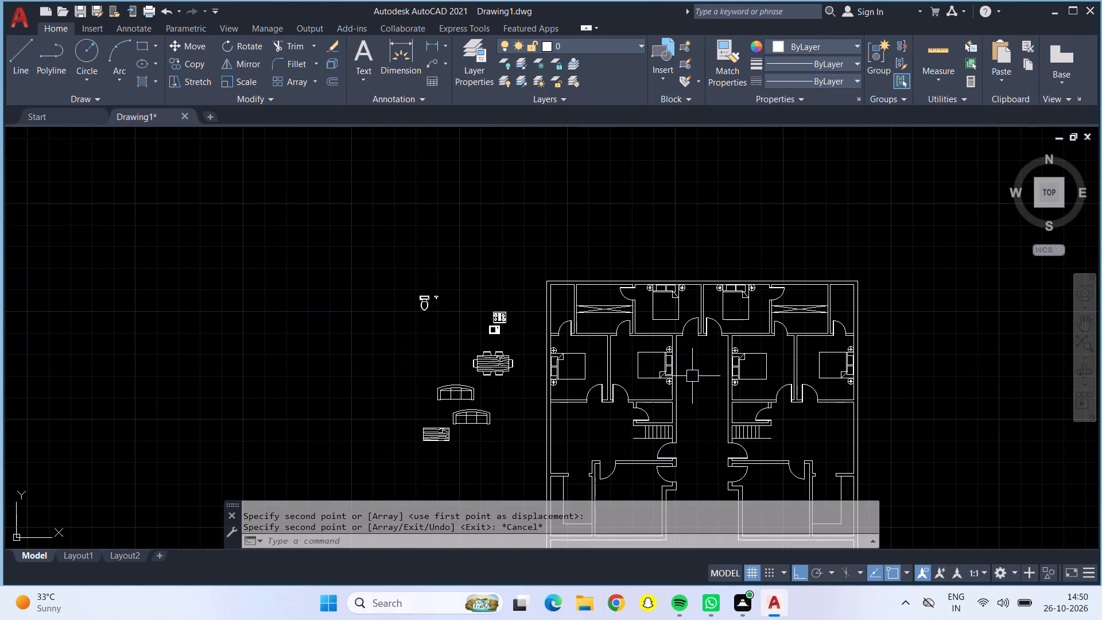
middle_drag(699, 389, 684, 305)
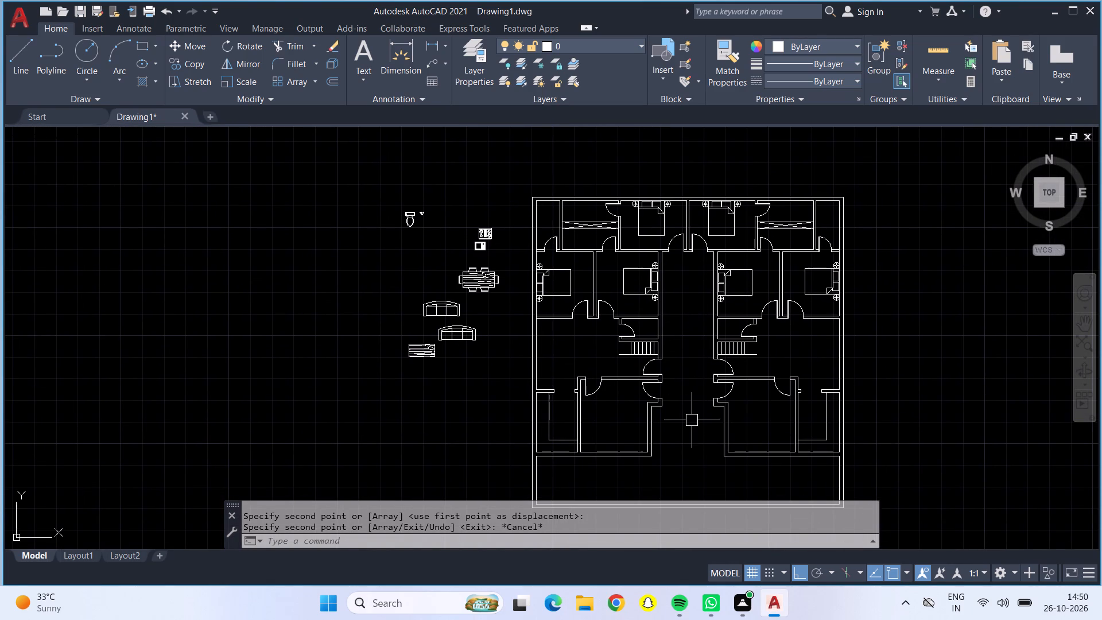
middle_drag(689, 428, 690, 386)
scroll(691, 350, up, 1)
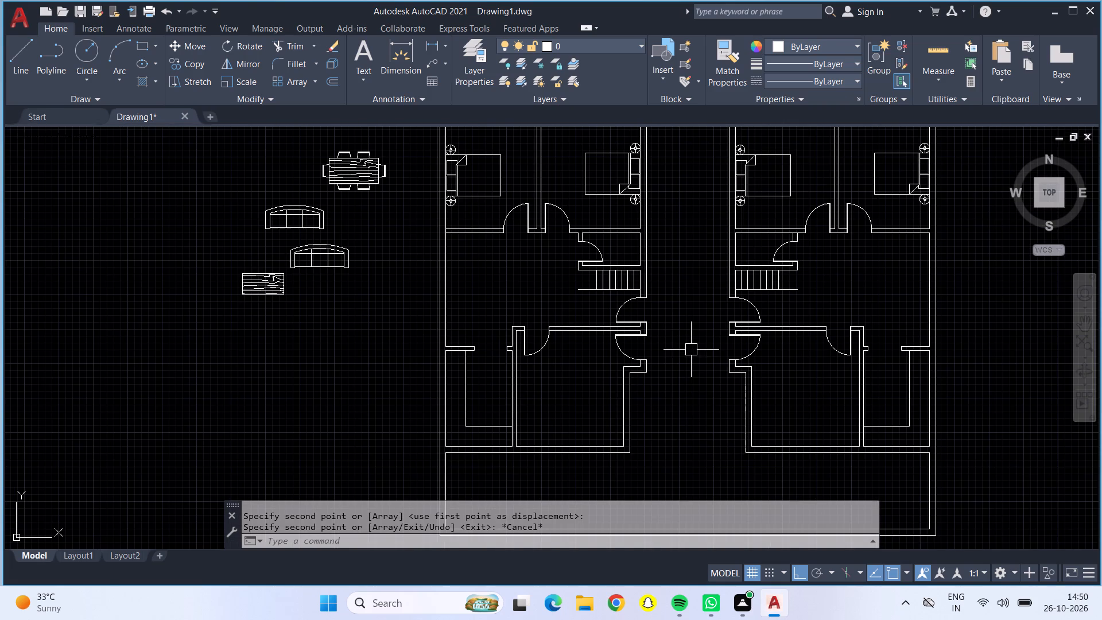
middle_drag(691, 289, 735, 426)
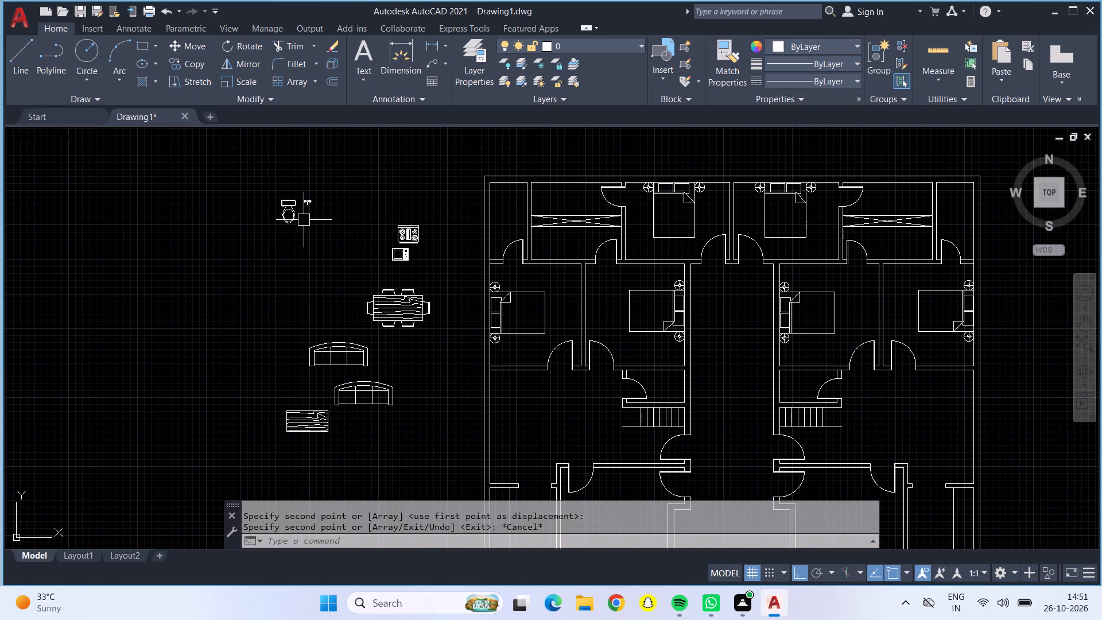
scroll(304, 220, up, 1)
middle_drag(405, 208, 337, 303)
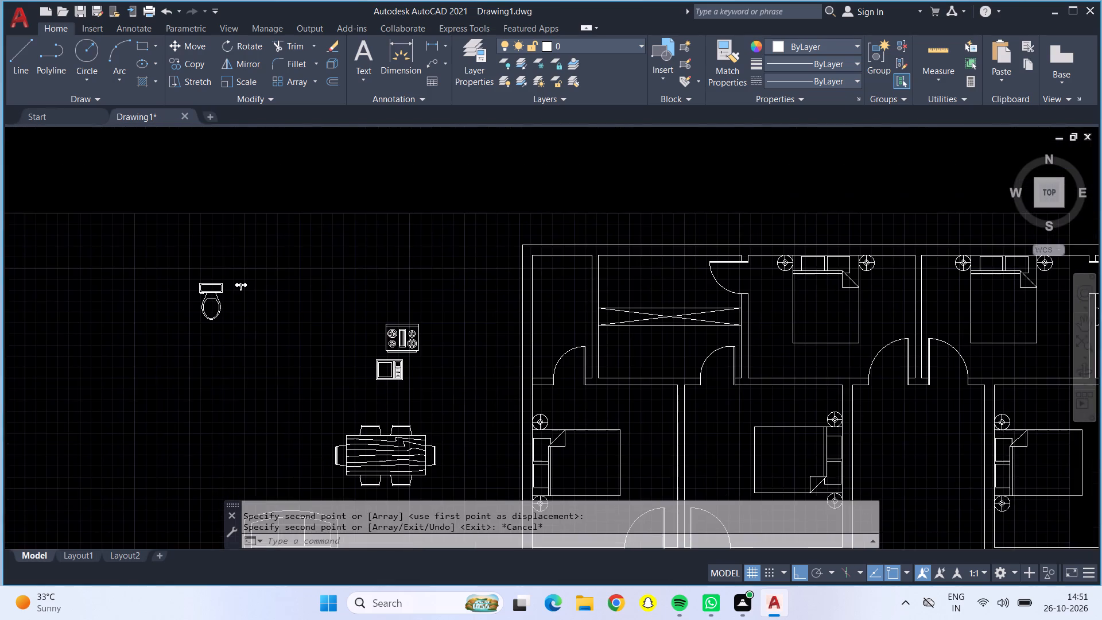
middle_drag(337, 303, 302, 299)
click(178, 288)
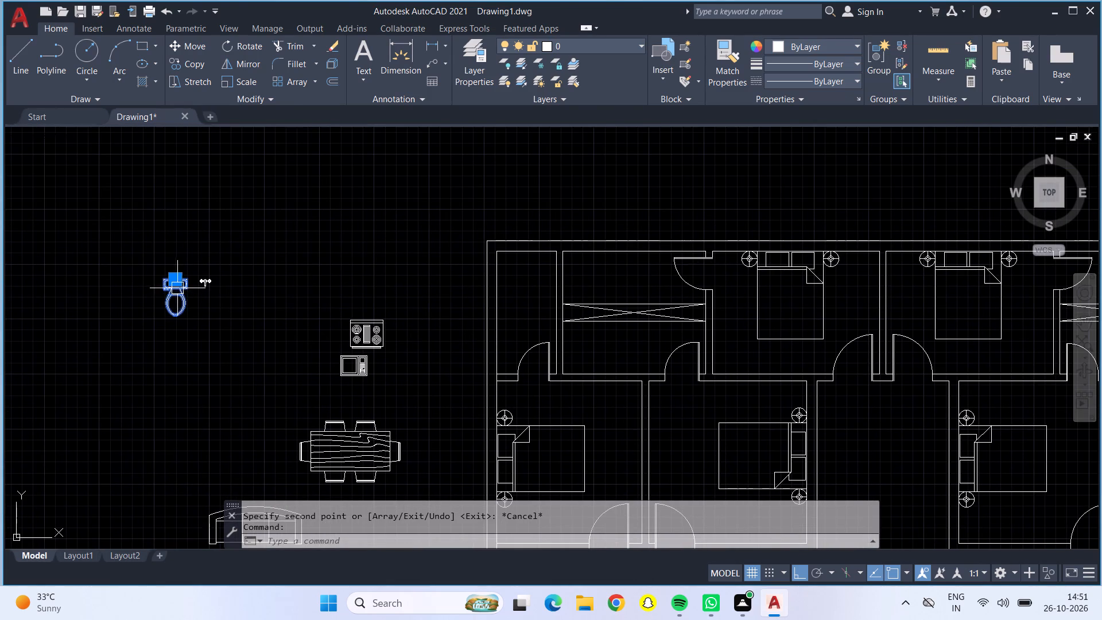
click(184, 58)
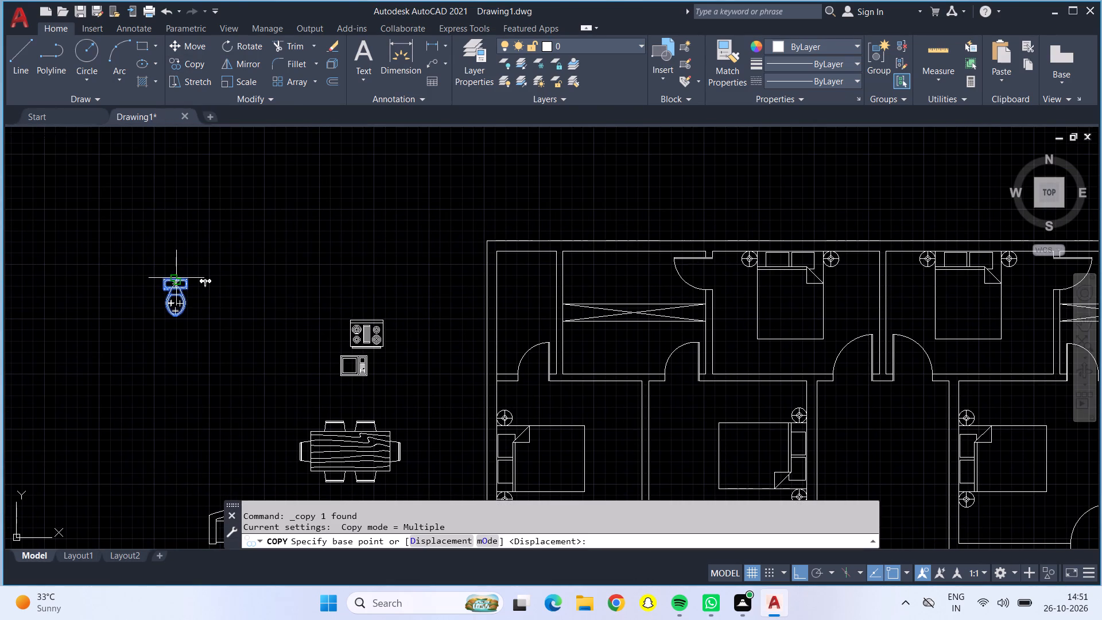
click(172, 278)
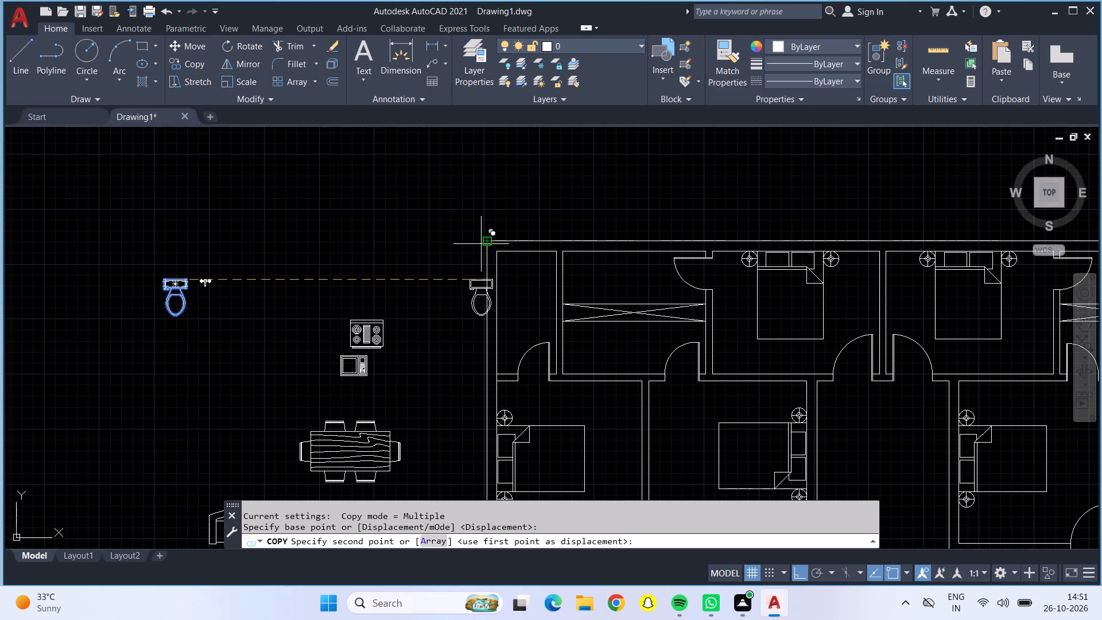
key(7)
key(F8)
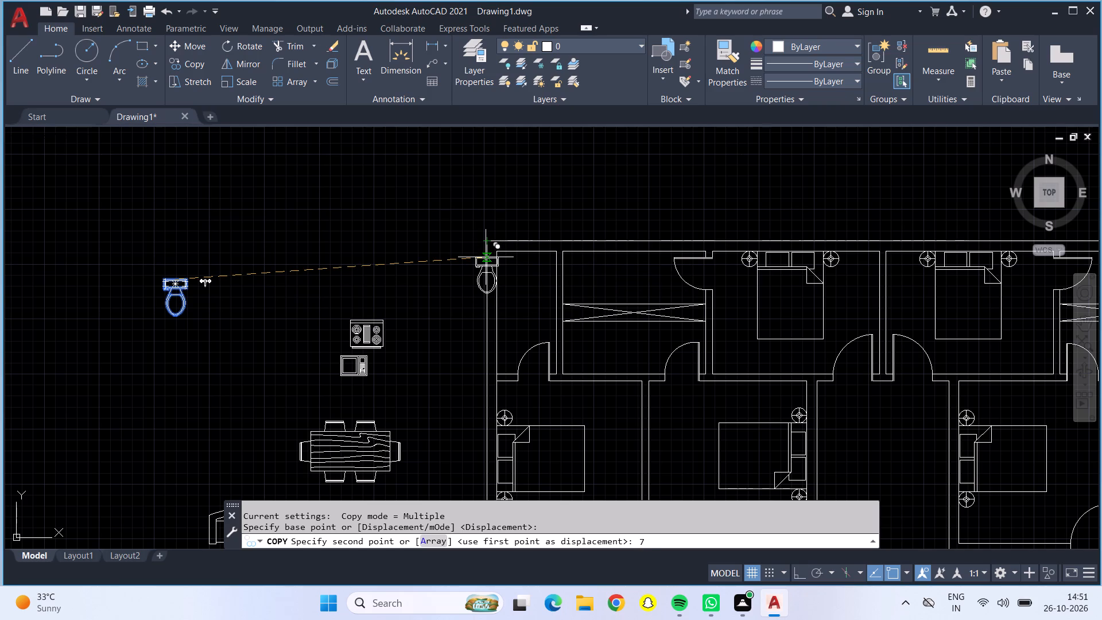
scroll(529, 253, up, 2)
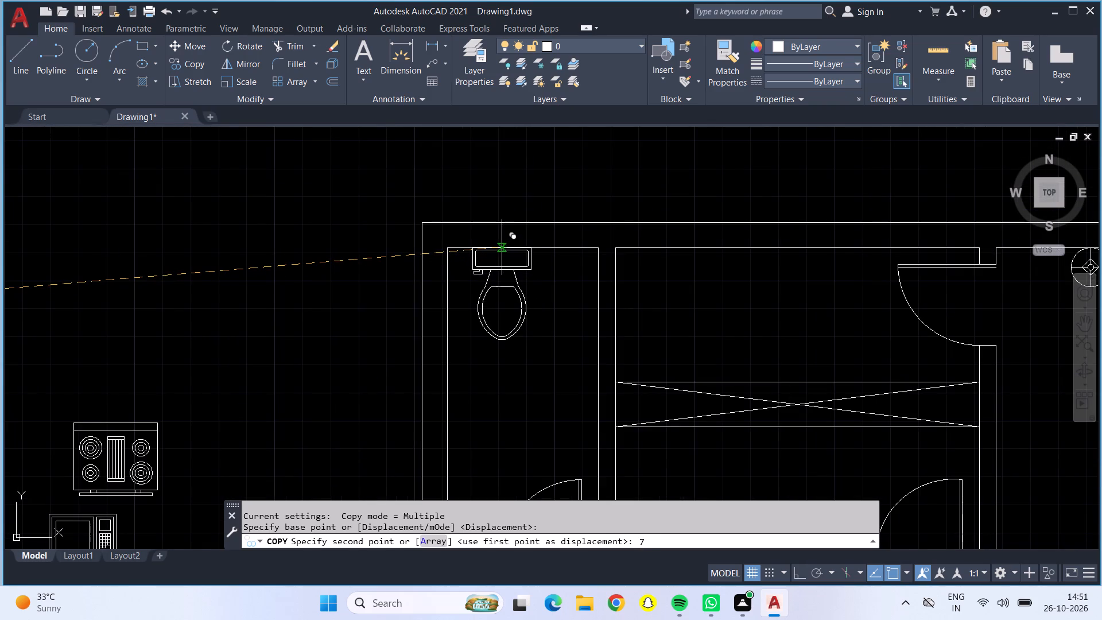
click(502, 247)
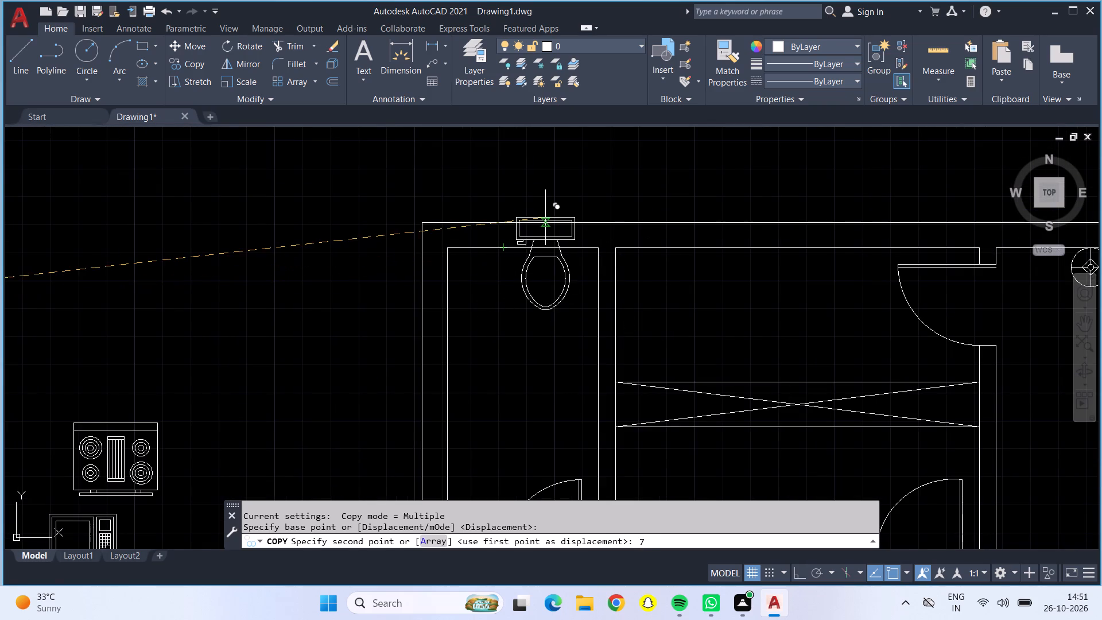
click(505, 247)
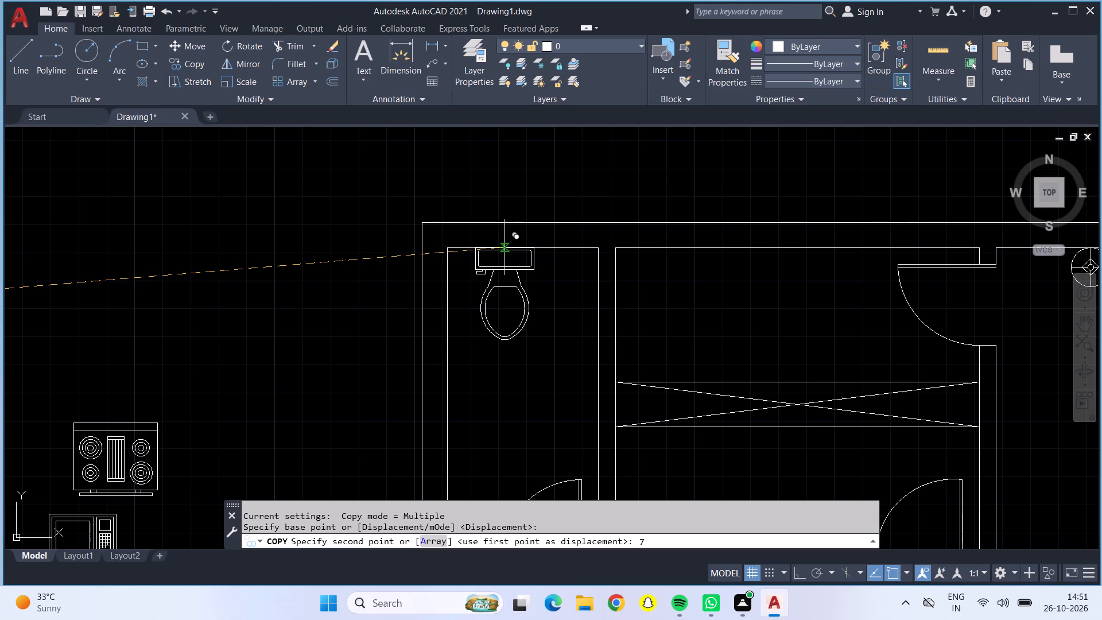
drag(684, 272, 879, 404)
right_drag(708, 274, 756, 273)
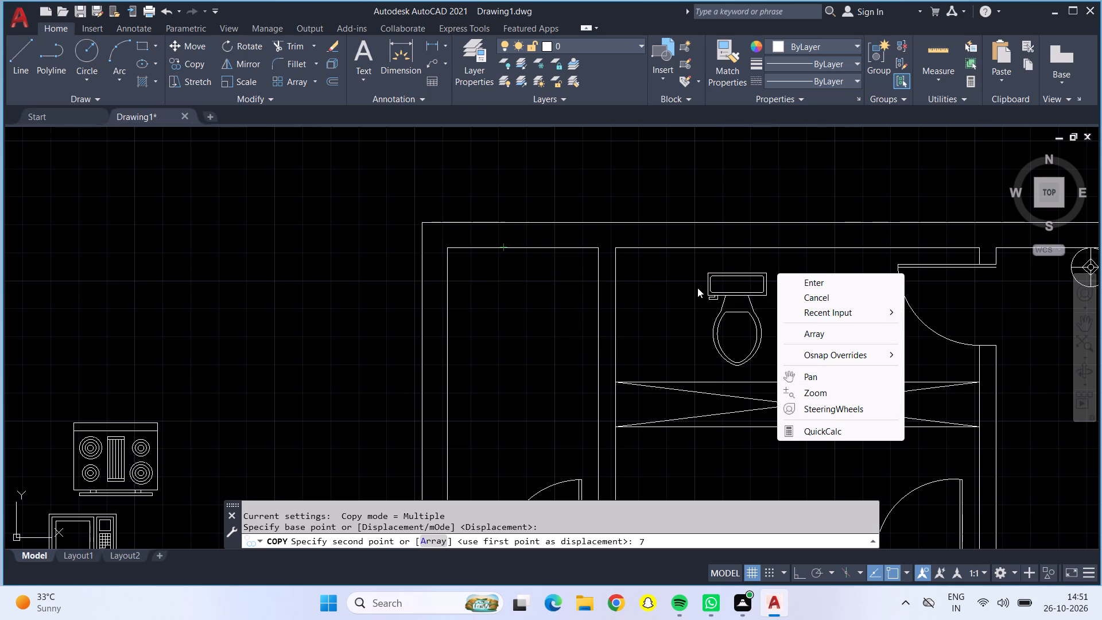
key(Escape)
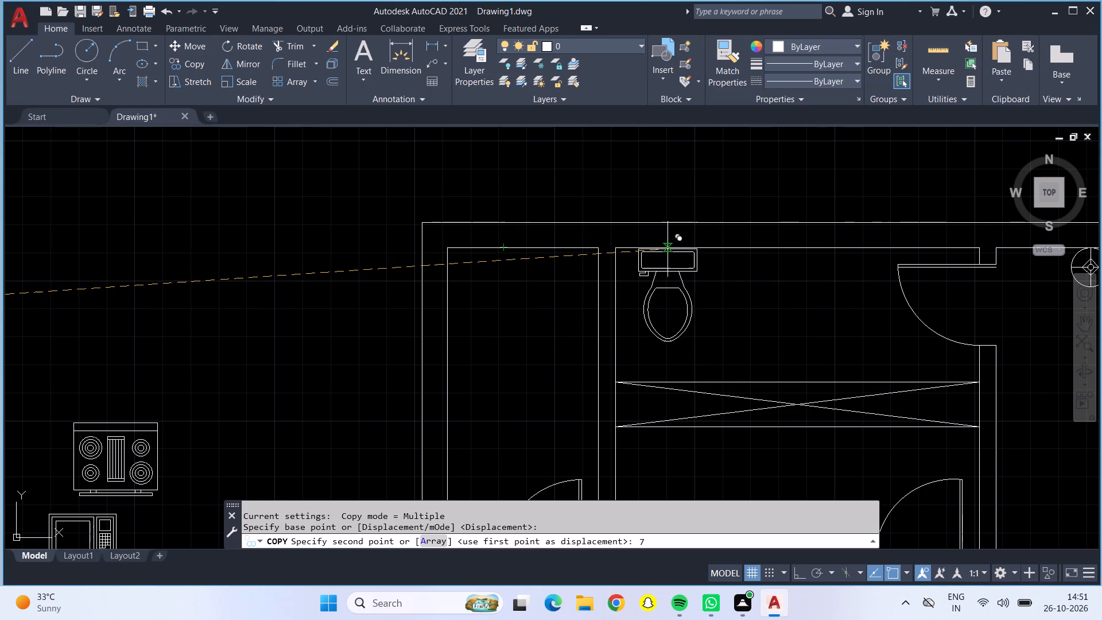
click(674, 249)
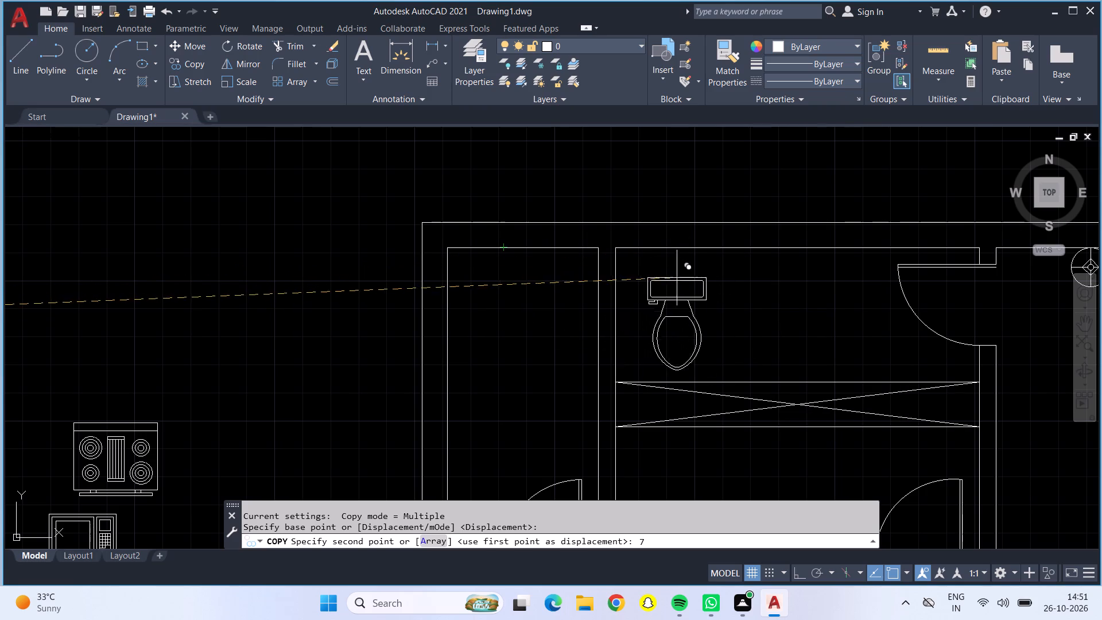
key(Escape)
Copy the toilet by its tank's back edge to the top wall of the left unit's corner bathroom and of the adjacent bathroom above the crossed shaft.
scroll(679, 269, down, 1)
scroll(463, 264, down, 1)
click(199, 300)
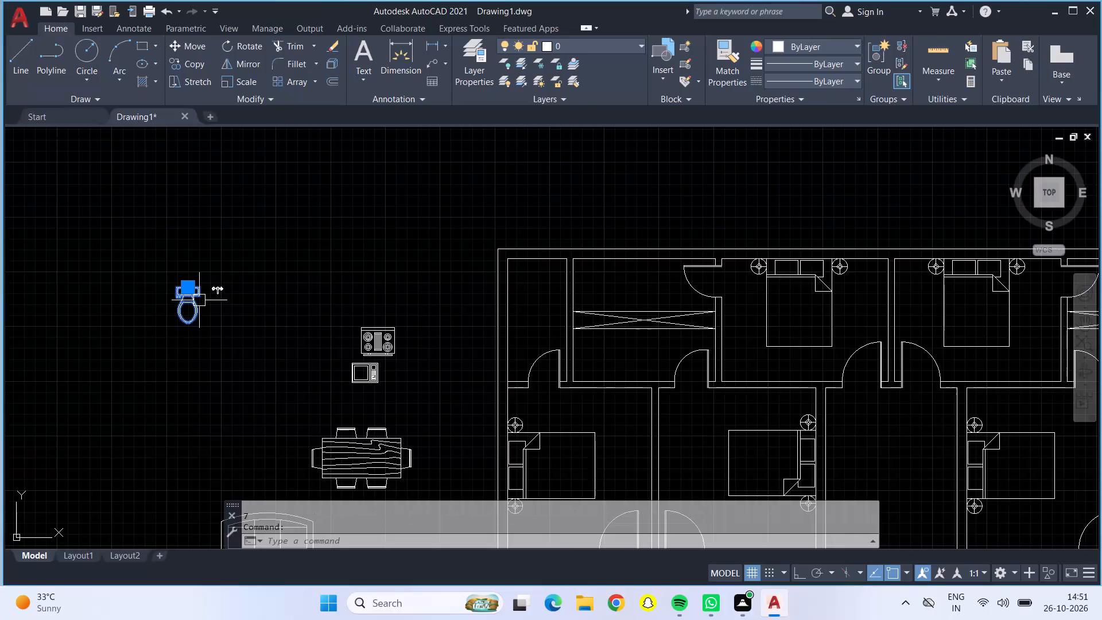
click(197, 68)
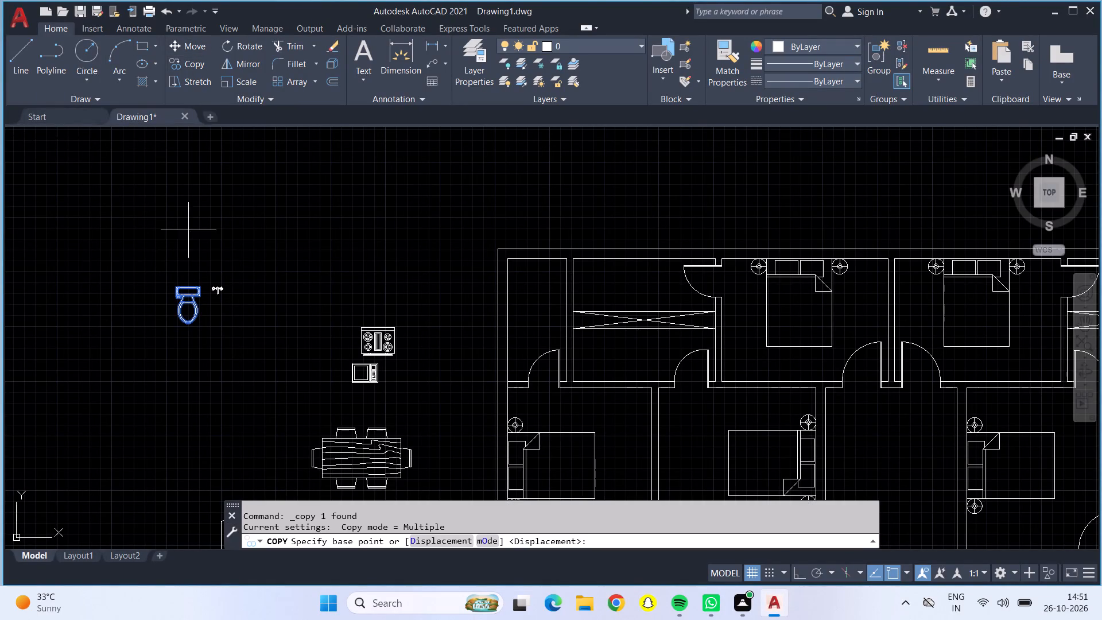
click(185, 284)
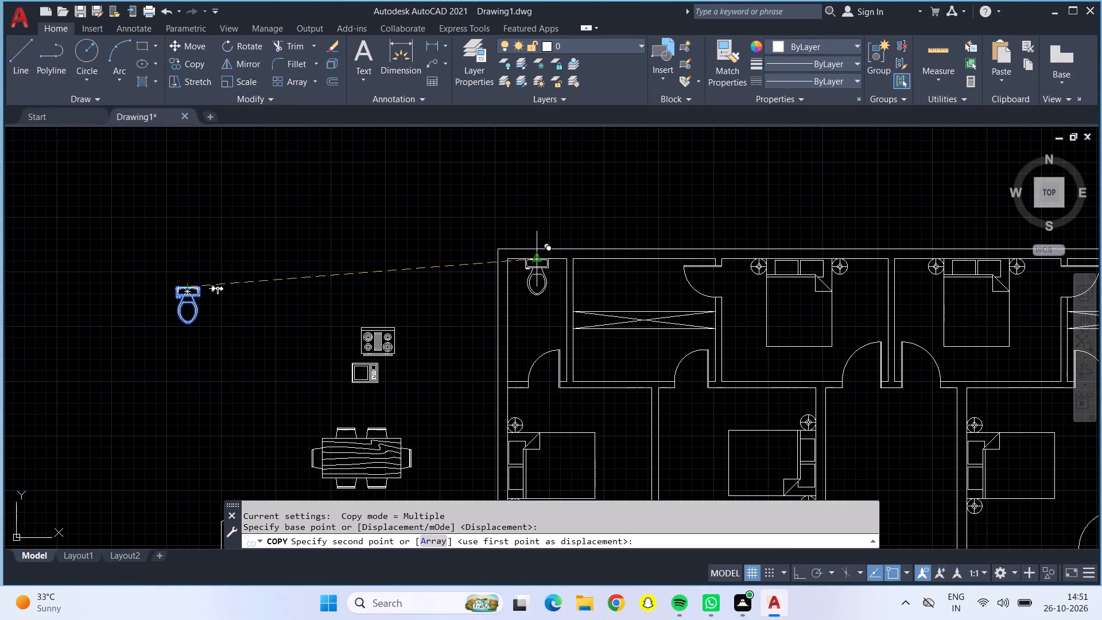
scroll(531, 258, up, 3)
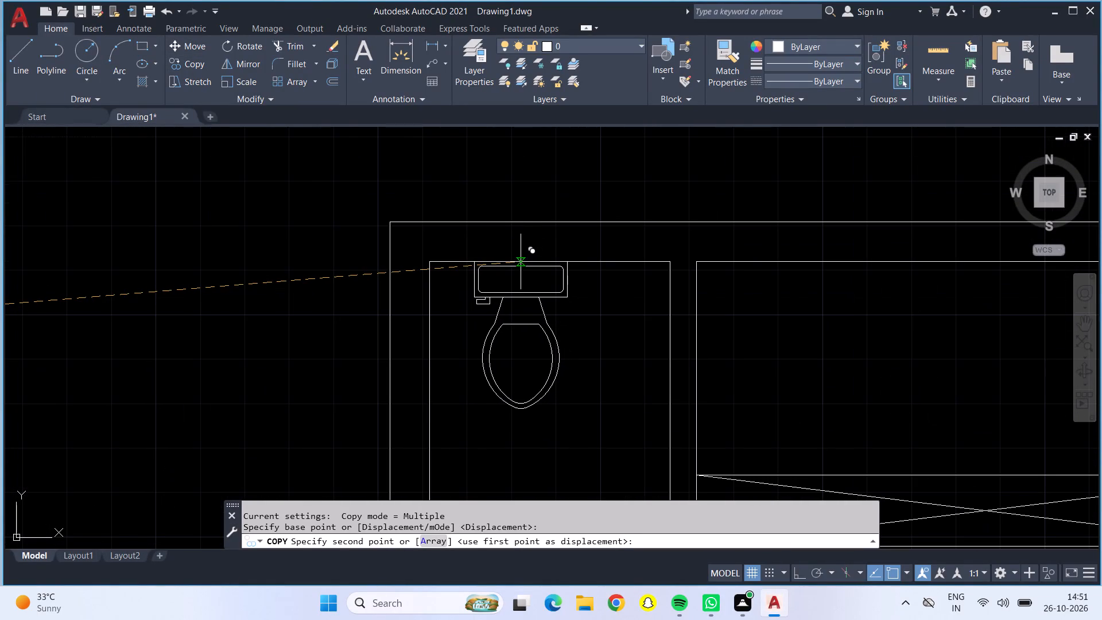
click(521, 262)
scroll(521, 262, down, 1)
scroll(696, 265, up, 1)
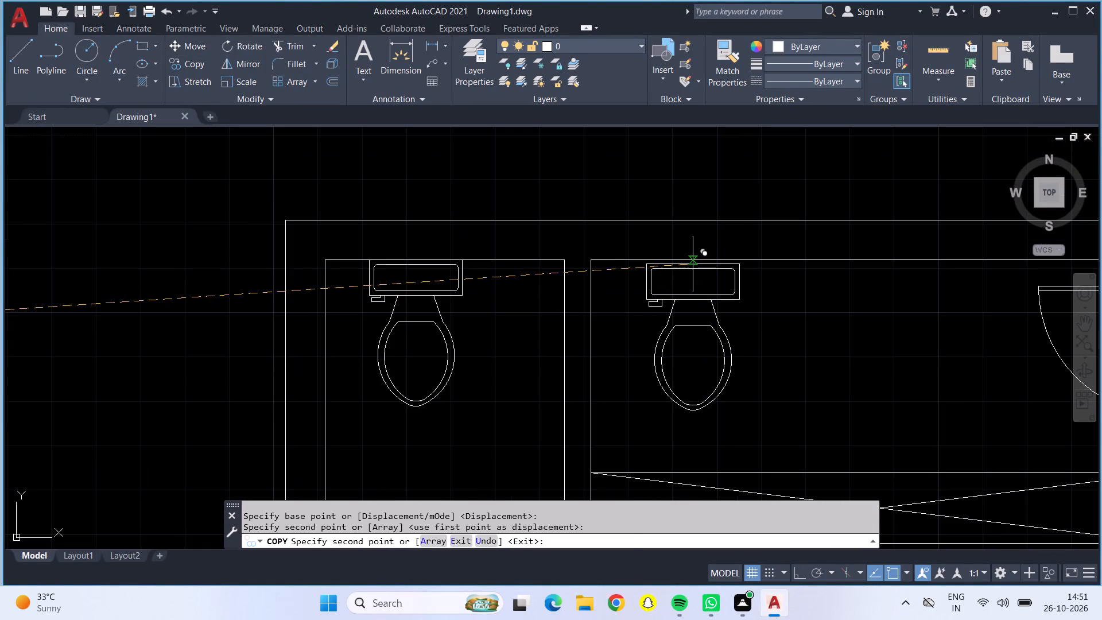
click(687, 260)
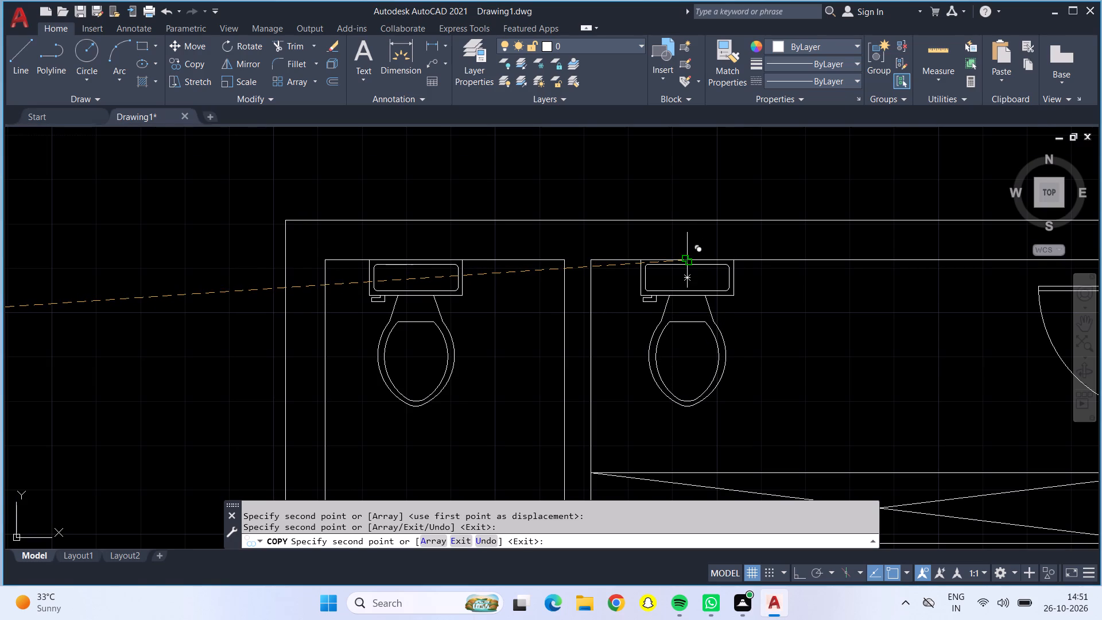
Place toilet copies in the right unit's bathrooms above and below the crossed shaft, near the partition to the outer corner room.
scroll(688, 260, down, 3)
scroll(862, 333, down, 1)
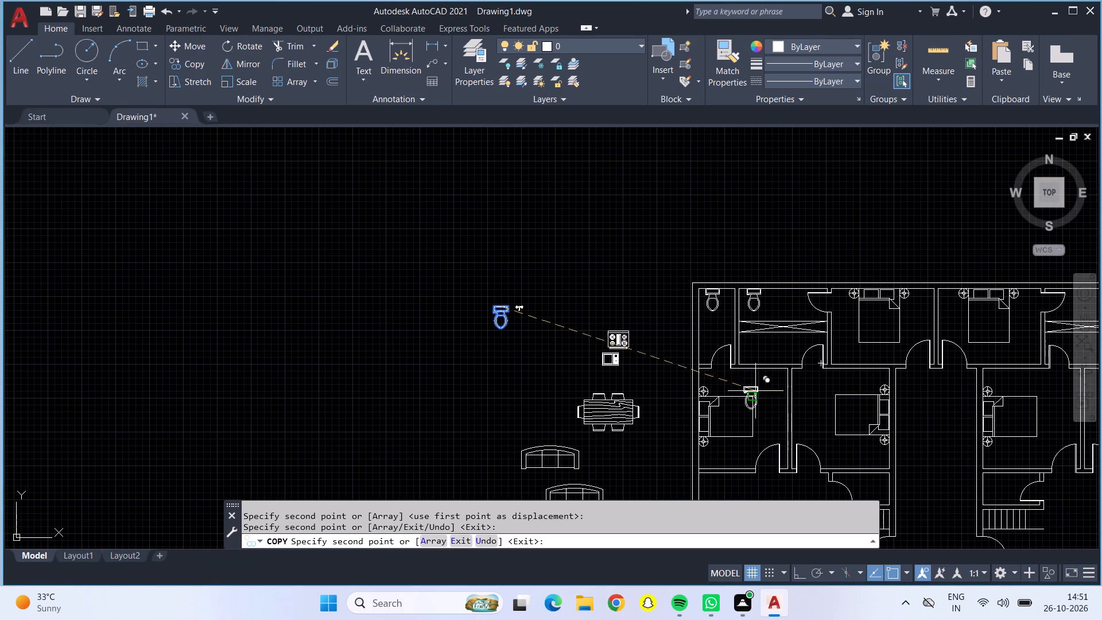
middle_drag(824, 381, 473, 379)
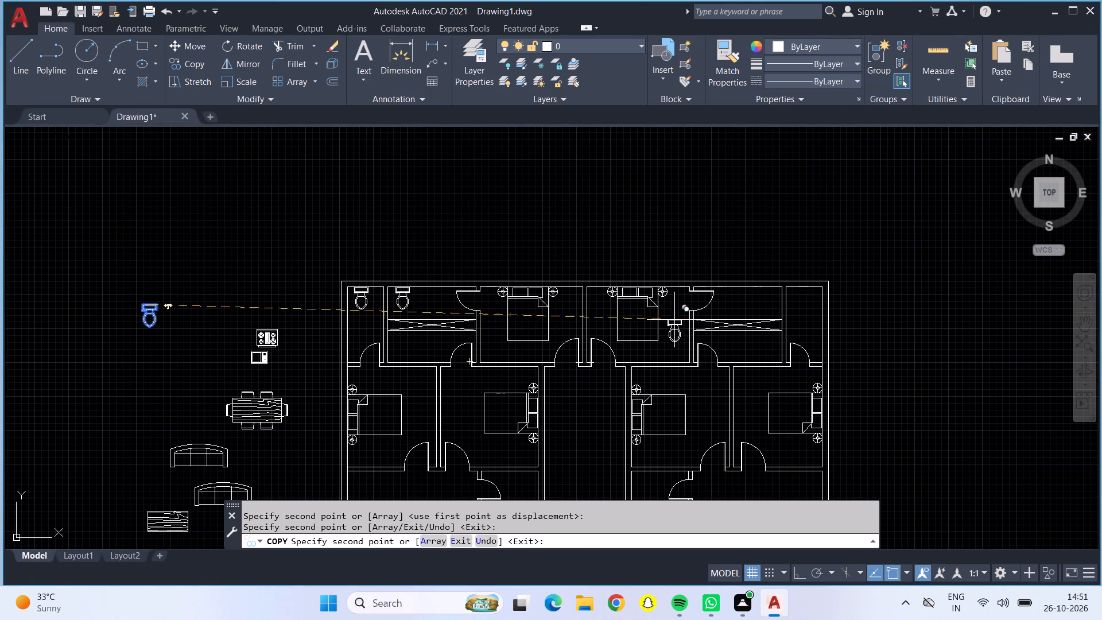
scroll(769, 289, up, 4)
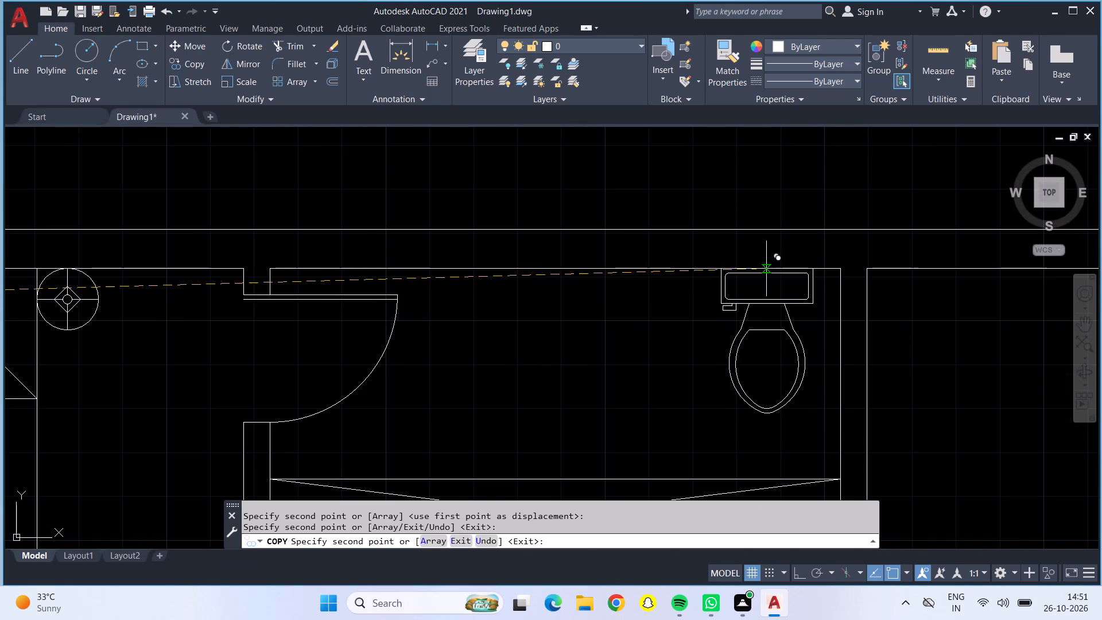
click(753, 269)
scroll(753, 269, down, 3)
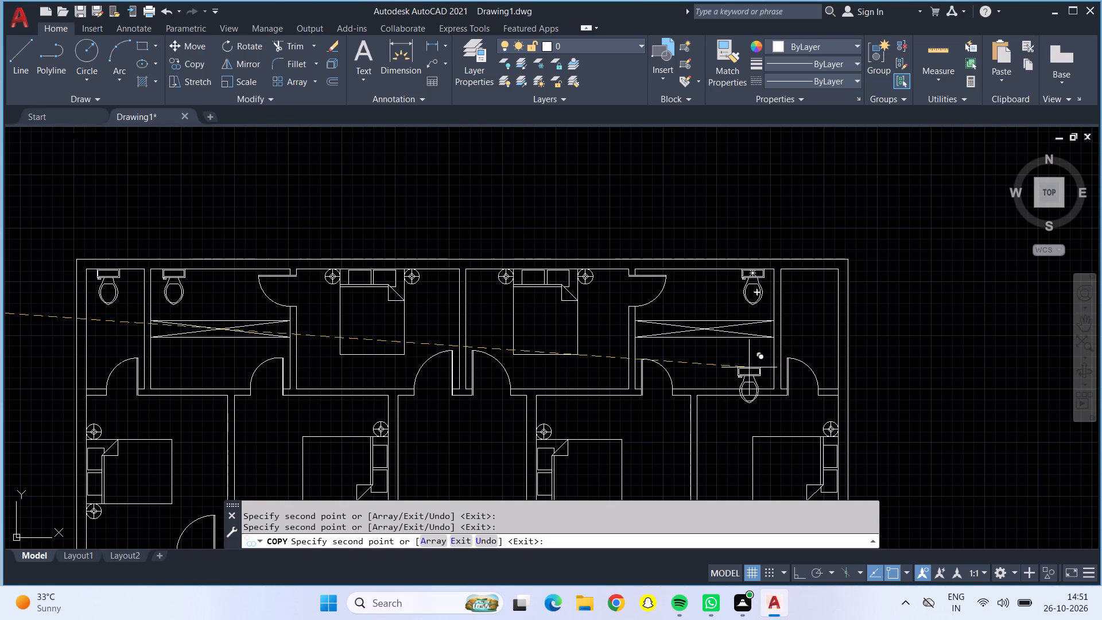
scroll(755, 351, up, 5)
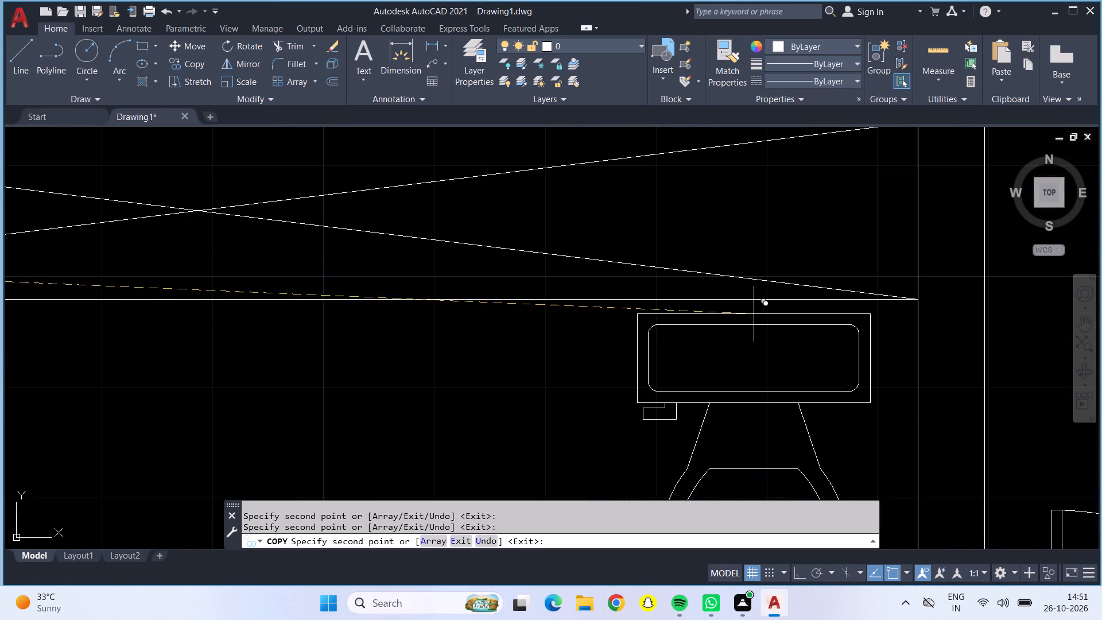
click(727, 303)
scroll(724, 303, down, 3)
scroll(576, 340, down, 1)
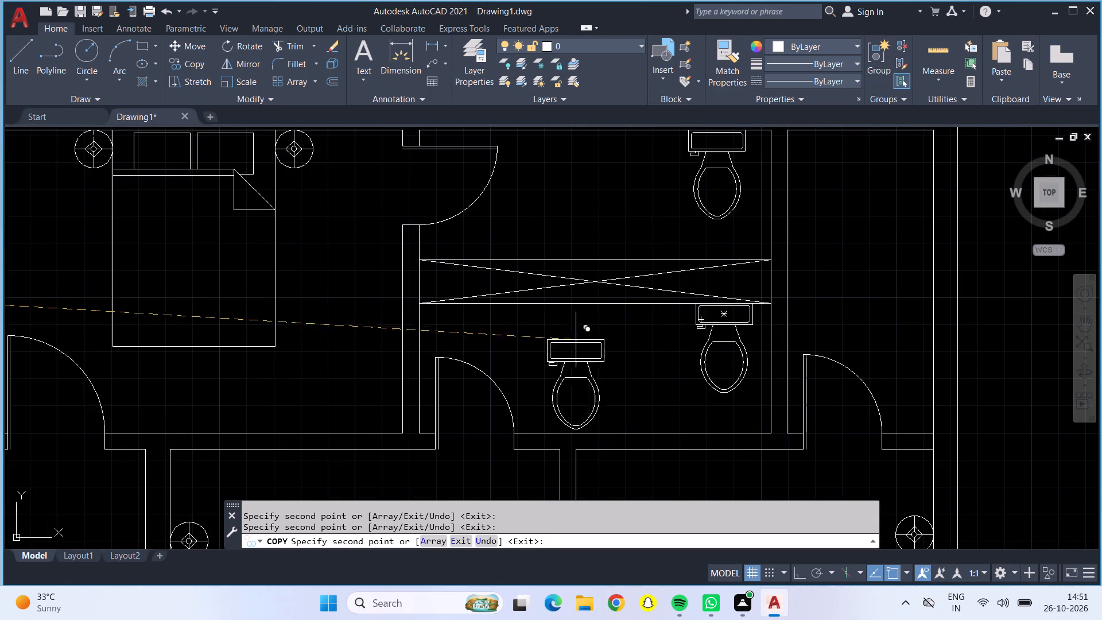
Place a toilet copy against the lower edge of the crossed shaft in the left unit's bathroom.
scroll(576, 340, down, 1)
middle_drag(226, 339, 248, 344)
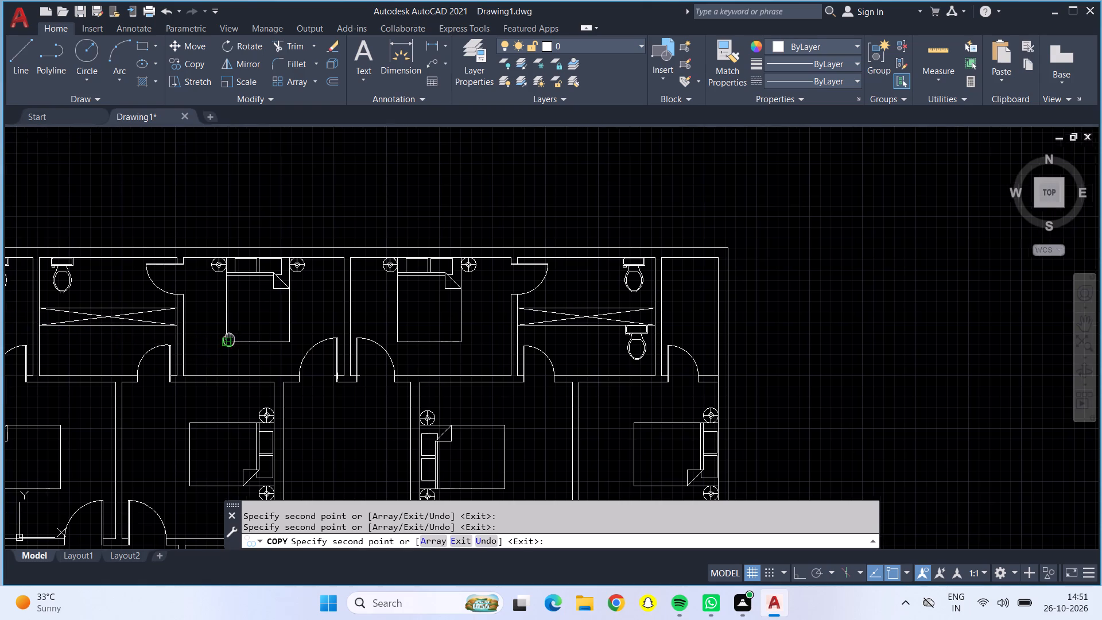
middle_drag(248, 344, 642, 303)
scroll(478, 294, up, 2)
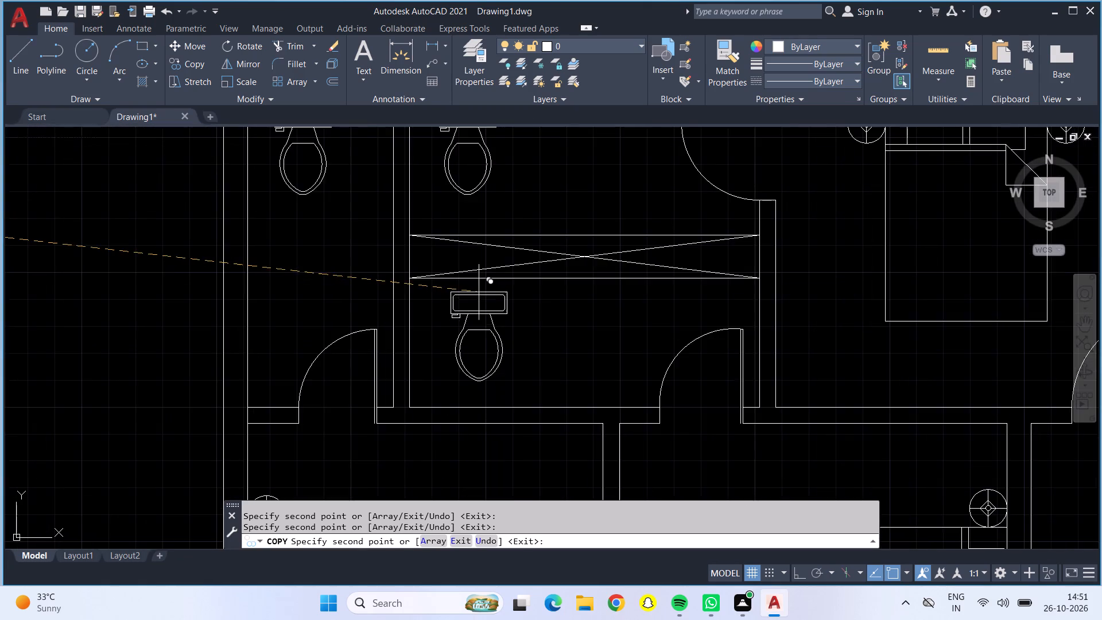
scroll(479, 292, up, 2)
click(466, 255)
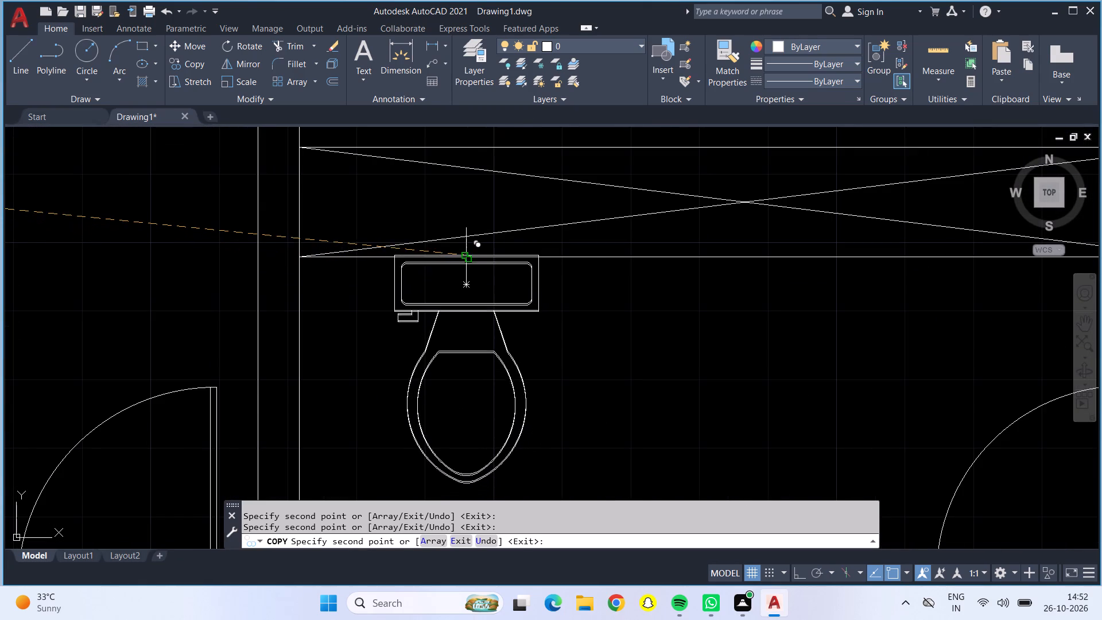
Place toilet copies against the upper walls of the small bathrooms beside the stairs in both units.
scroll(467, 255, down, 4)
middle_drag(565, 356, 548, 218)
scroll(630, 355, up, 3)
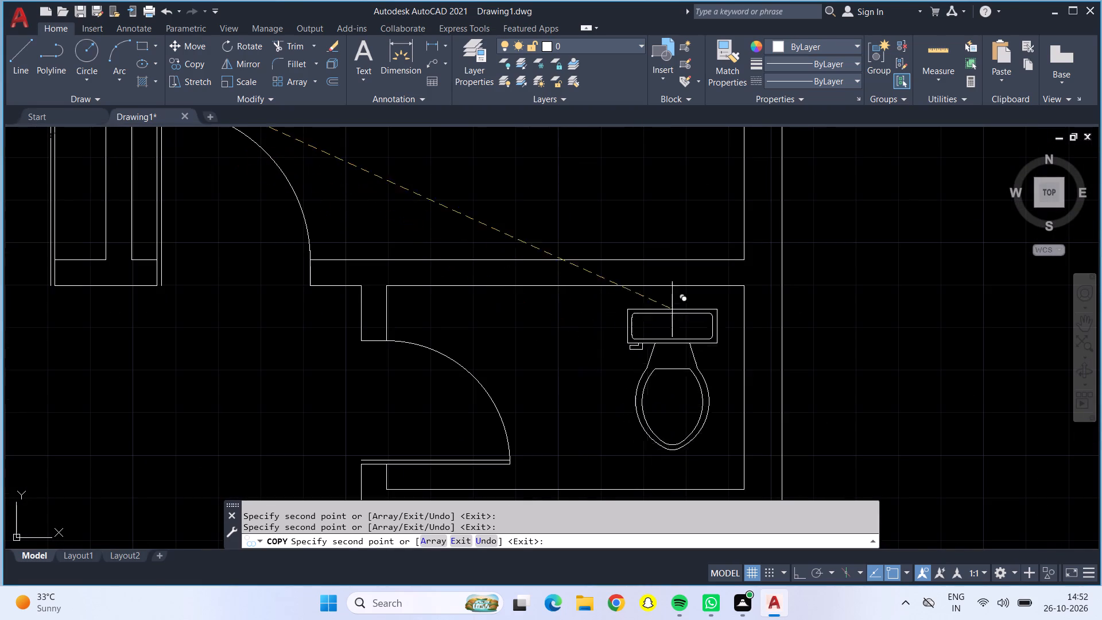
click(680, 286)
scroll(680, 286, down, 4)
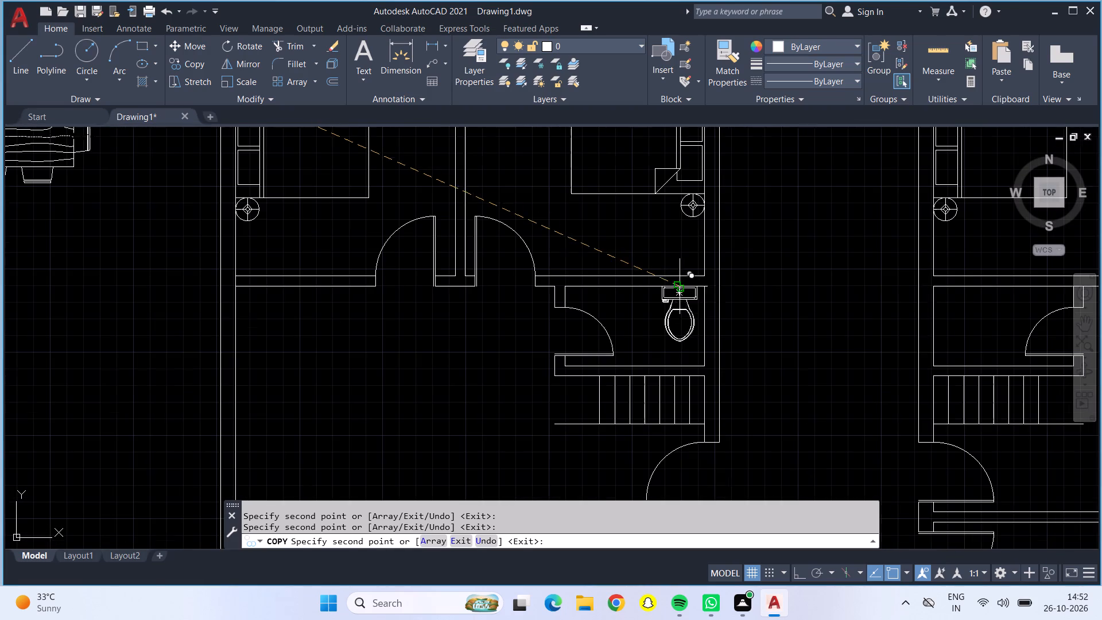
middle_drag(972, 302, 746, 330)
scroll(743, 330, up, 2)
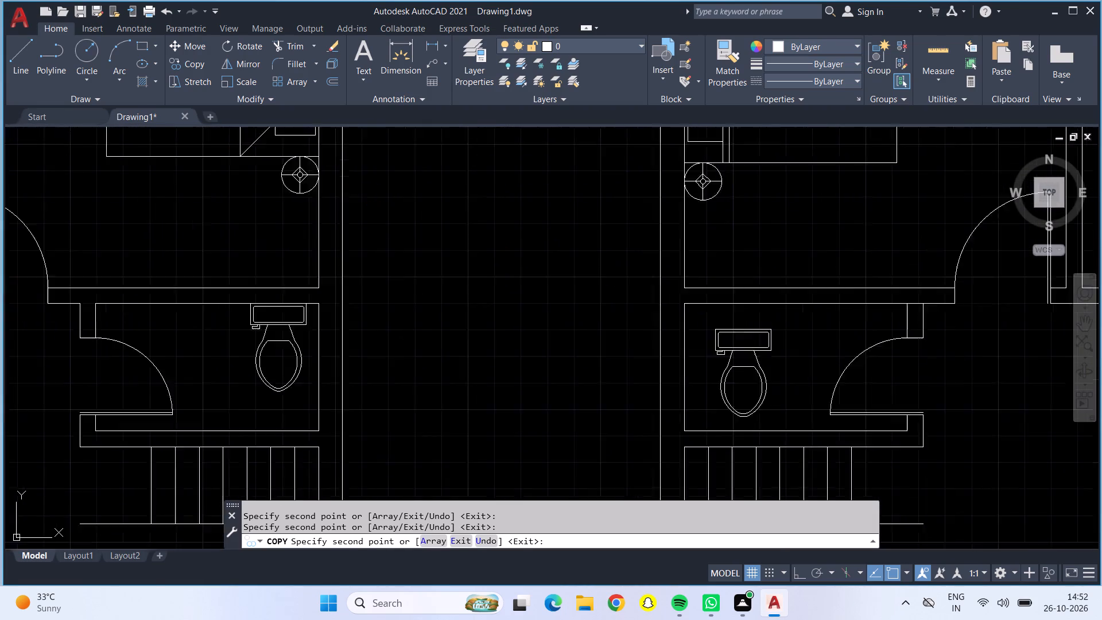
click(726, 292)
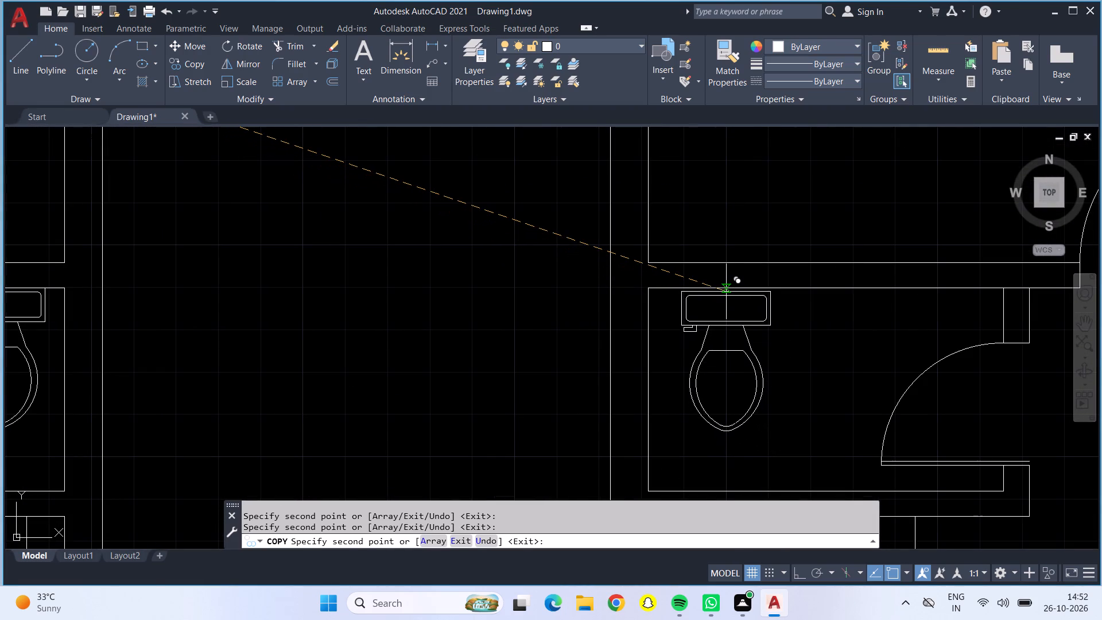
Place the last toilet copy against the top wall of the right unit's outer corner bathroom and finish copying.
scroll(725, 293, down, 2)
scroll(630, 275, down, 1)
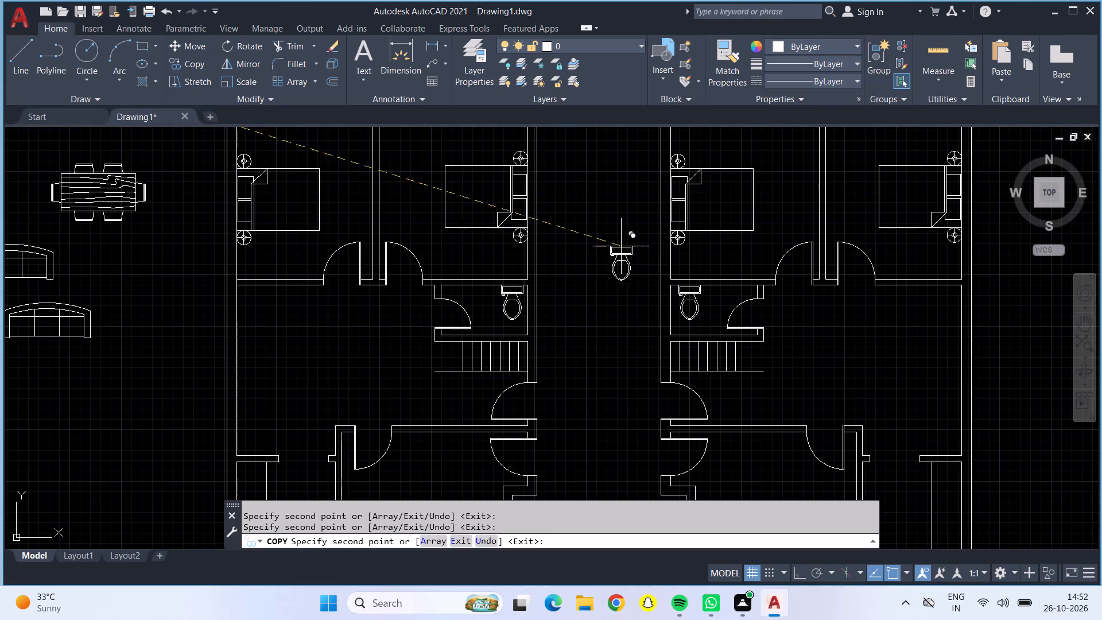
middle_drag(619, 241, 623, 384)
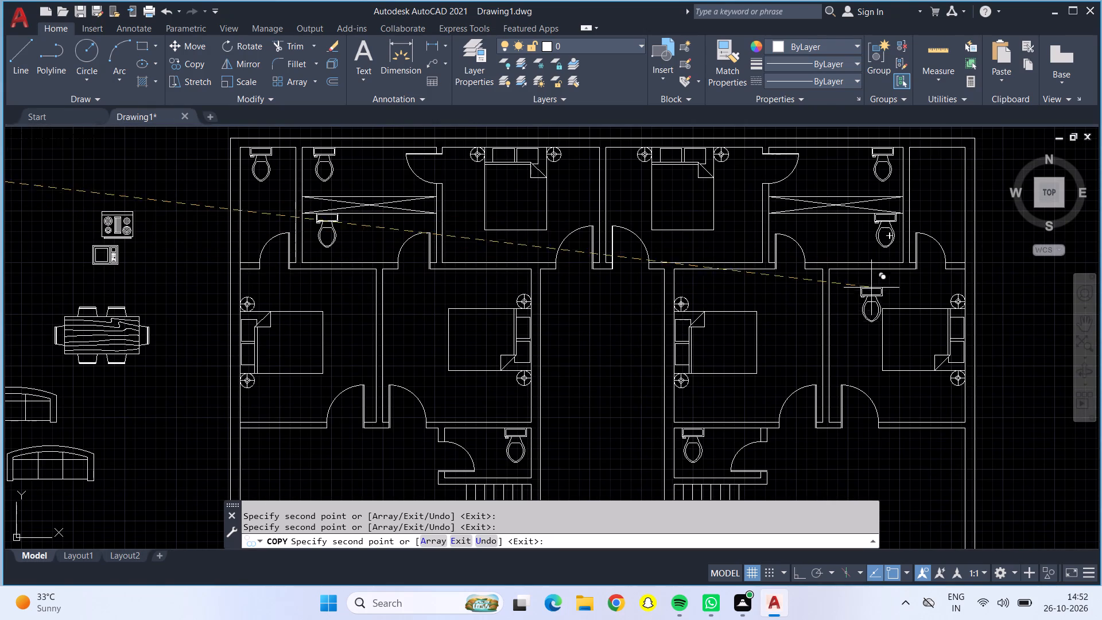
middle_drag(800, 342, 799, 274)
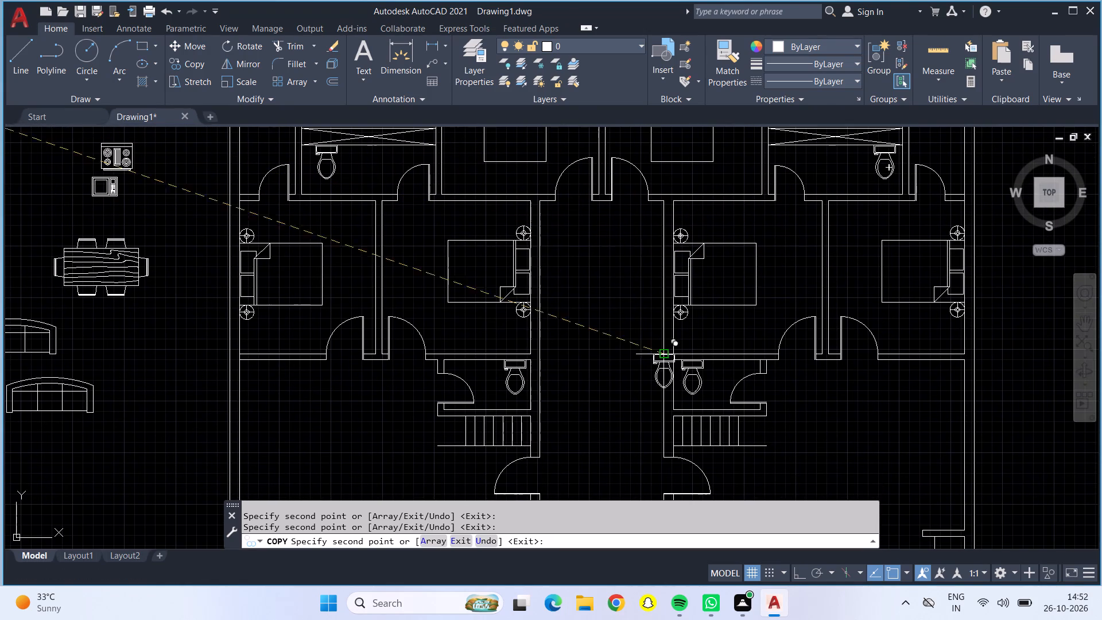
middle_drag(779, 255, 756, 392)
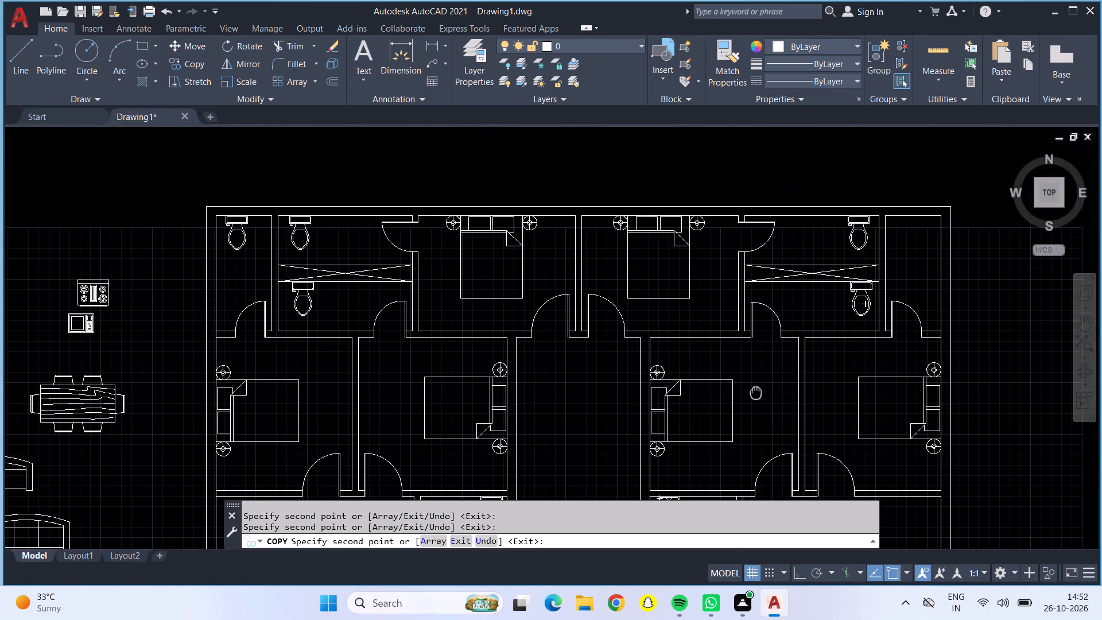
scroll(930, 216, up, 3)
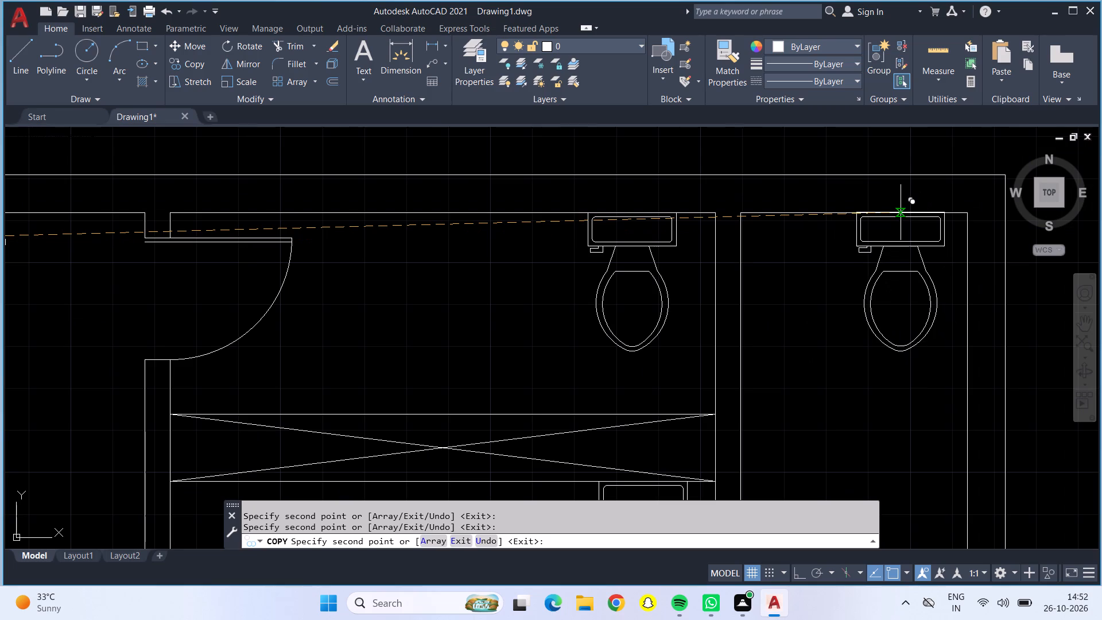
click(901, 212)
scroll(901, 212, down, 2)
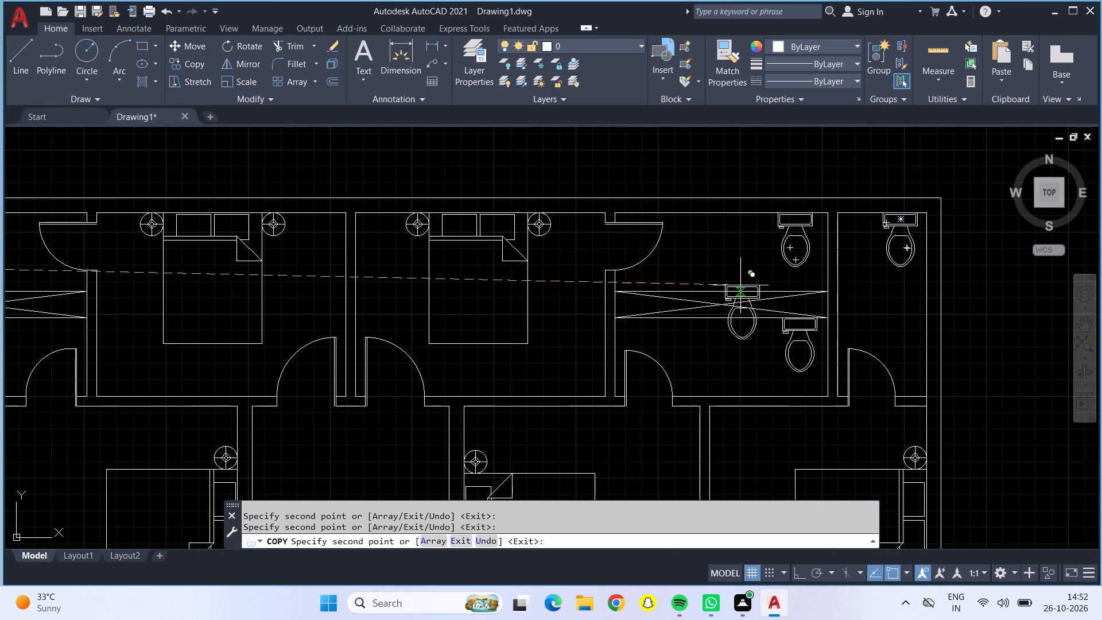
scroll(734, 282, down, 2)
middle_drag(595, 367, 657, 320)
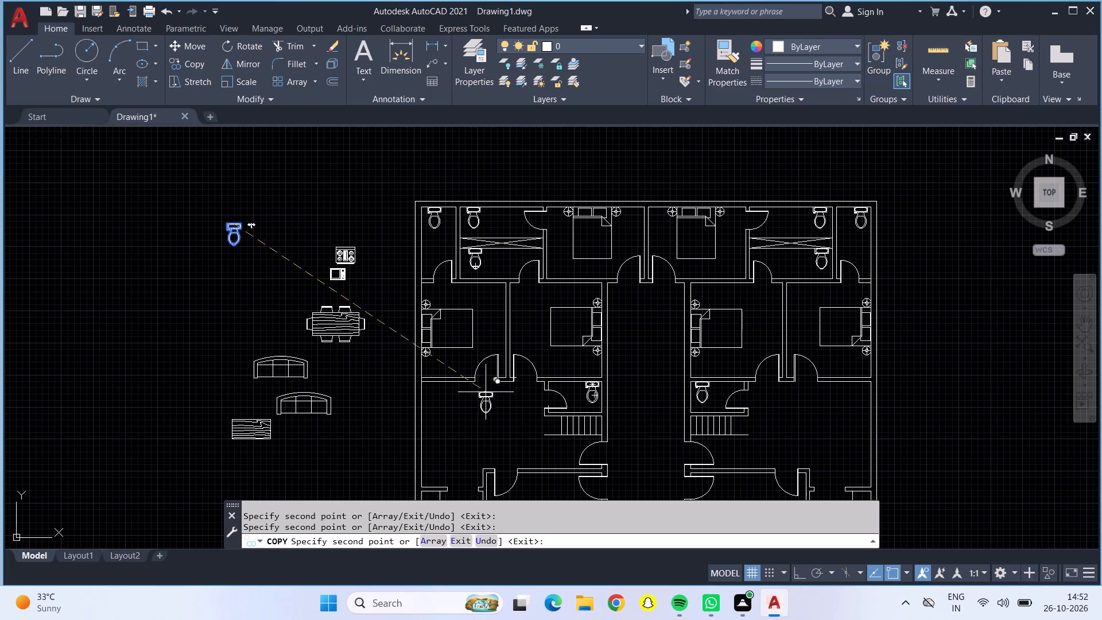
middle_drag(530, 439, 517, 322)
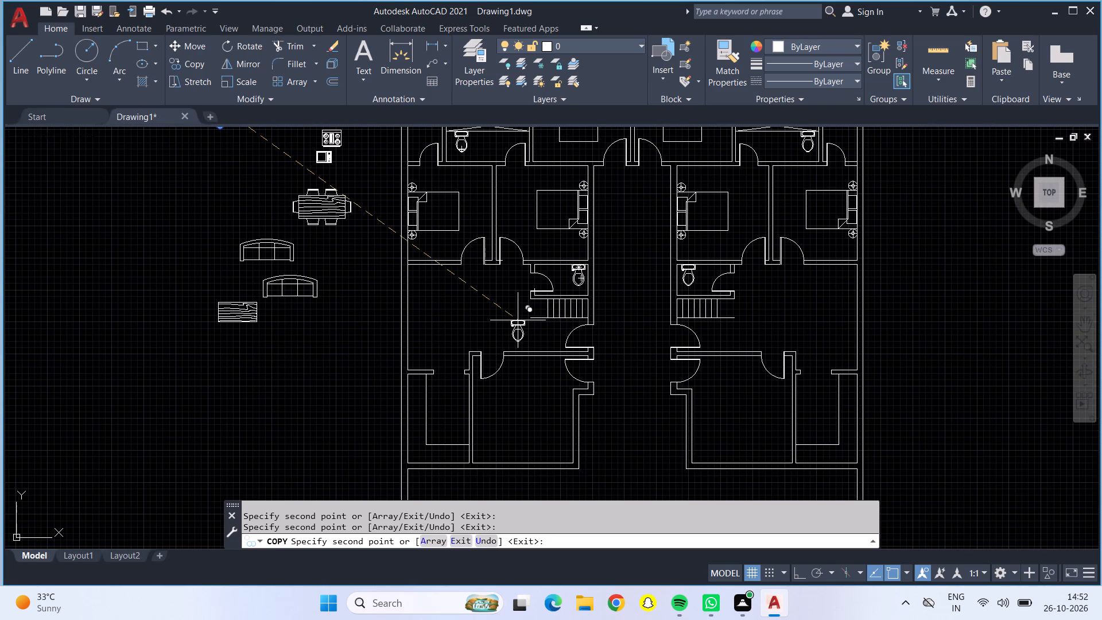
middle_drag(515, 199, 514, 208)
middle_drag(514, 208, 517, 239)
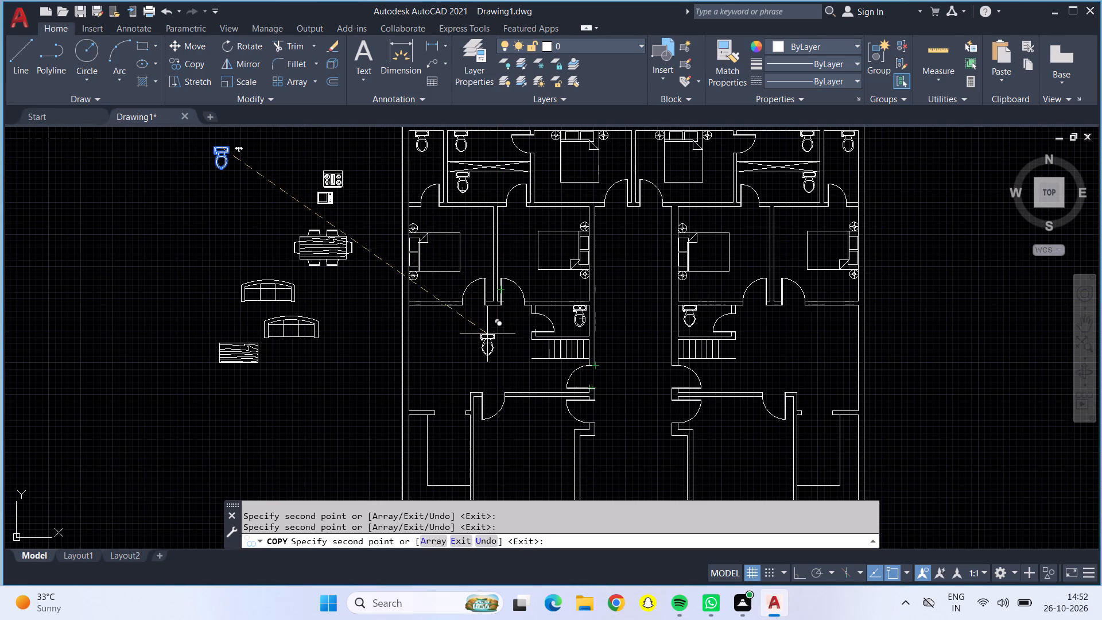
middle_drag(487, 335, 596, 413)
key(Escape)
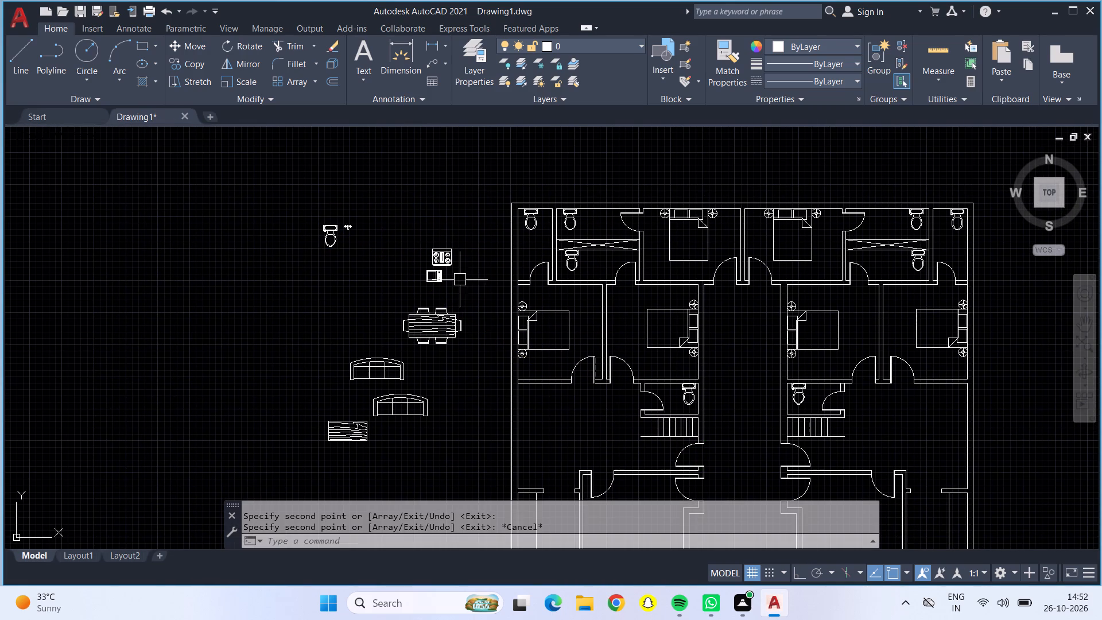
Rotate the dining table set beside the plan to 270° with Ortho on, so that its long side runs vertically.
click(467, 343)
click(418, 343)
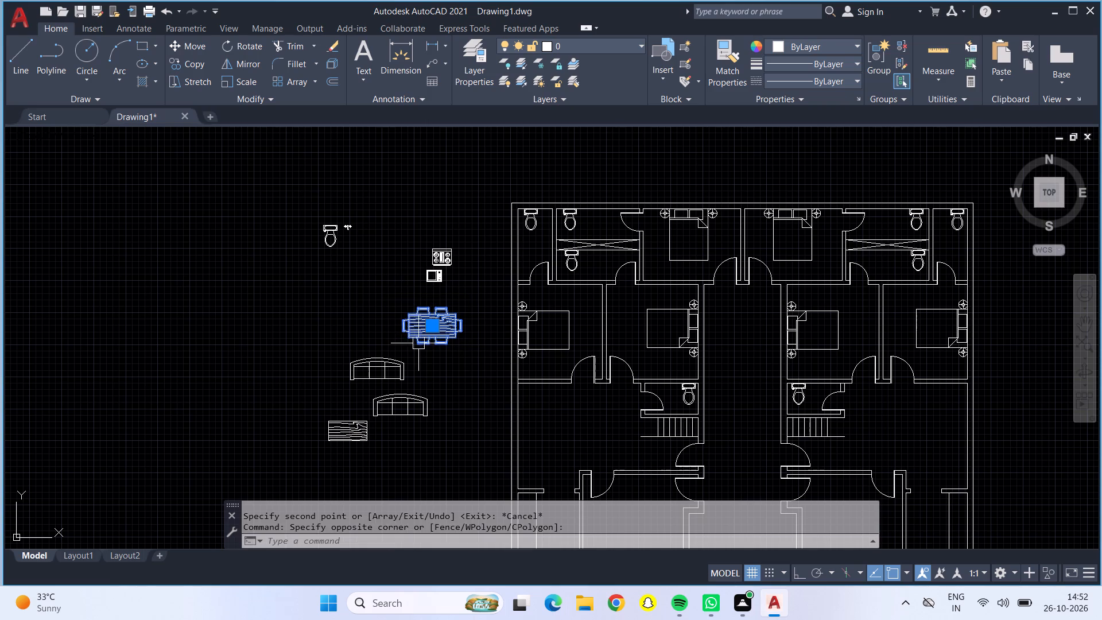
click(238, 44)
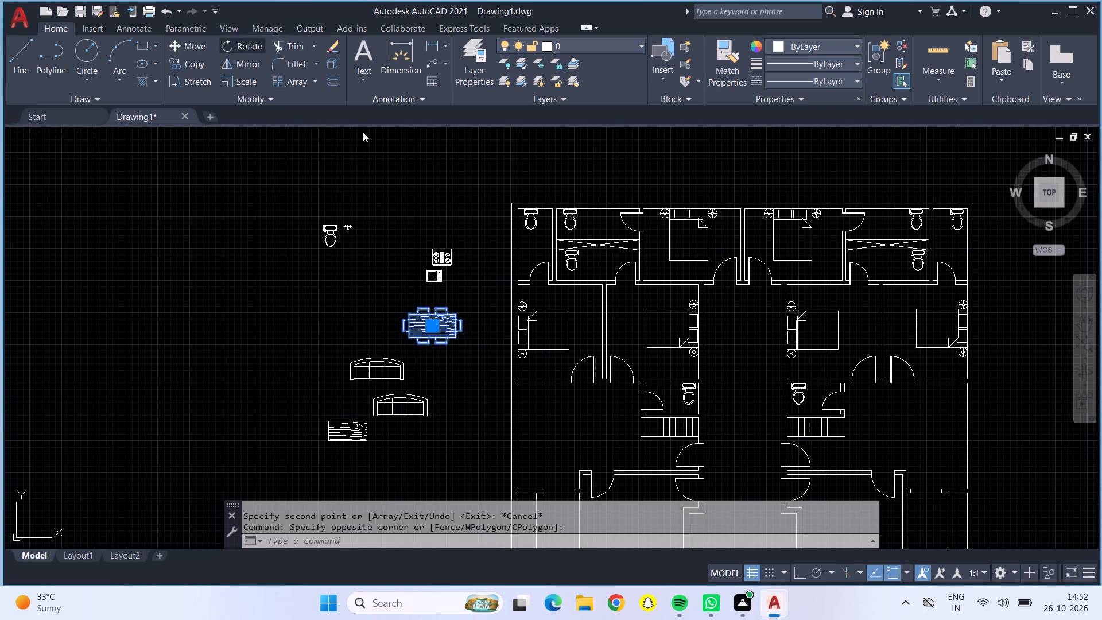
click(446, 322)
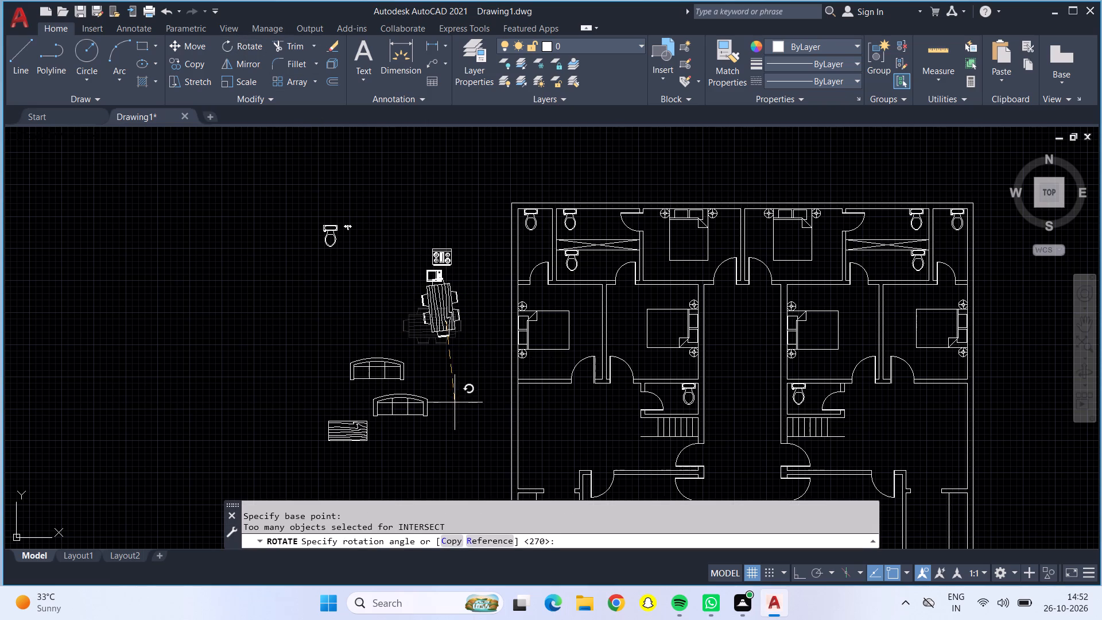
key(F8)
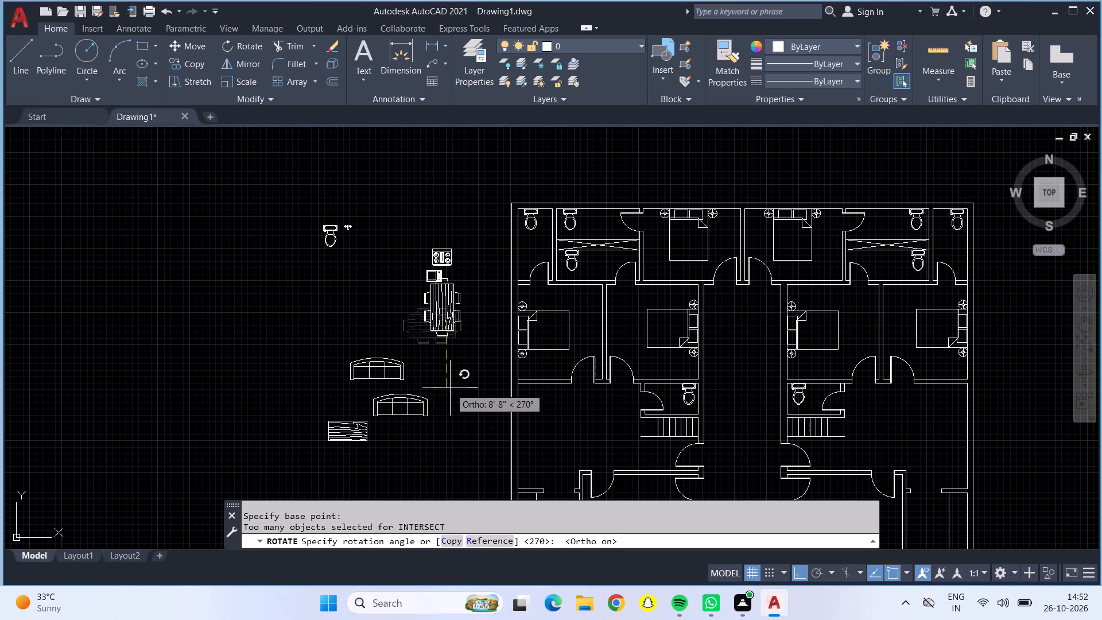
click(449, 385)
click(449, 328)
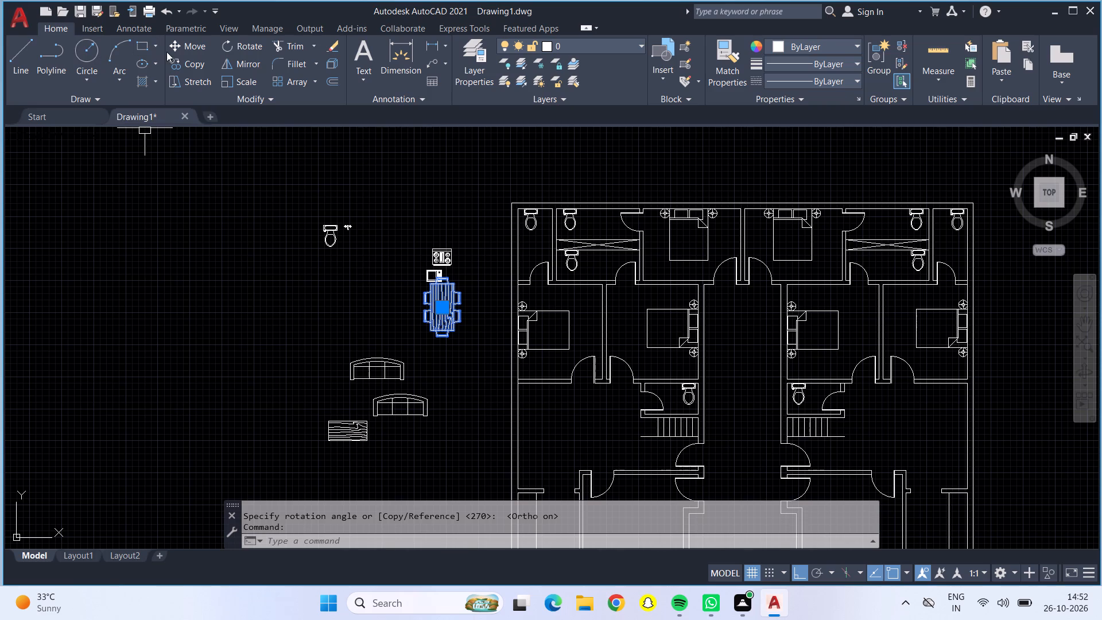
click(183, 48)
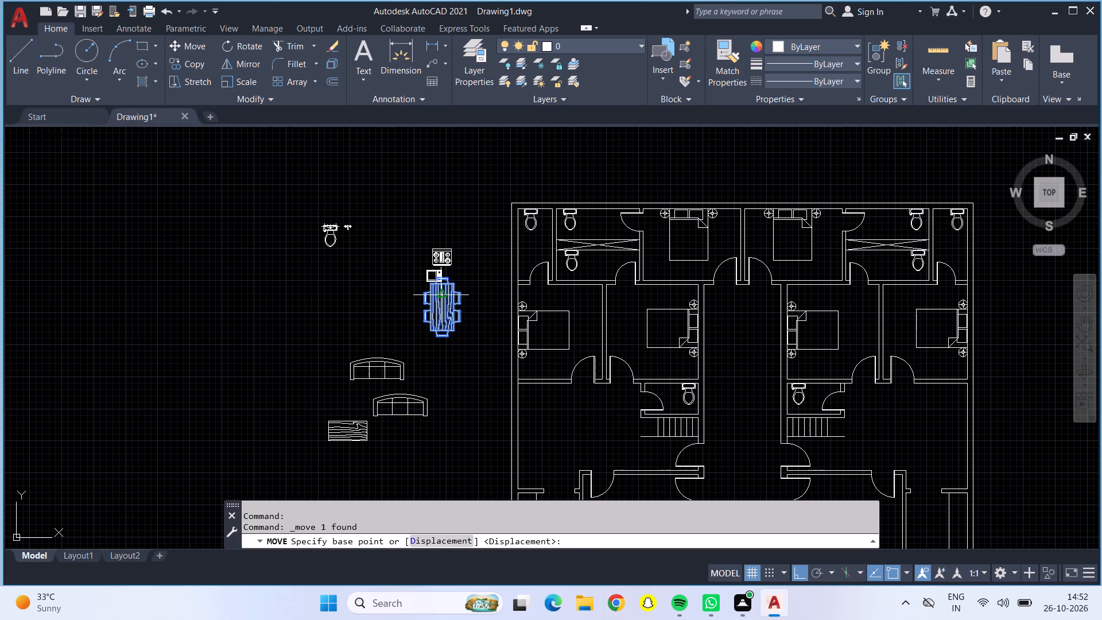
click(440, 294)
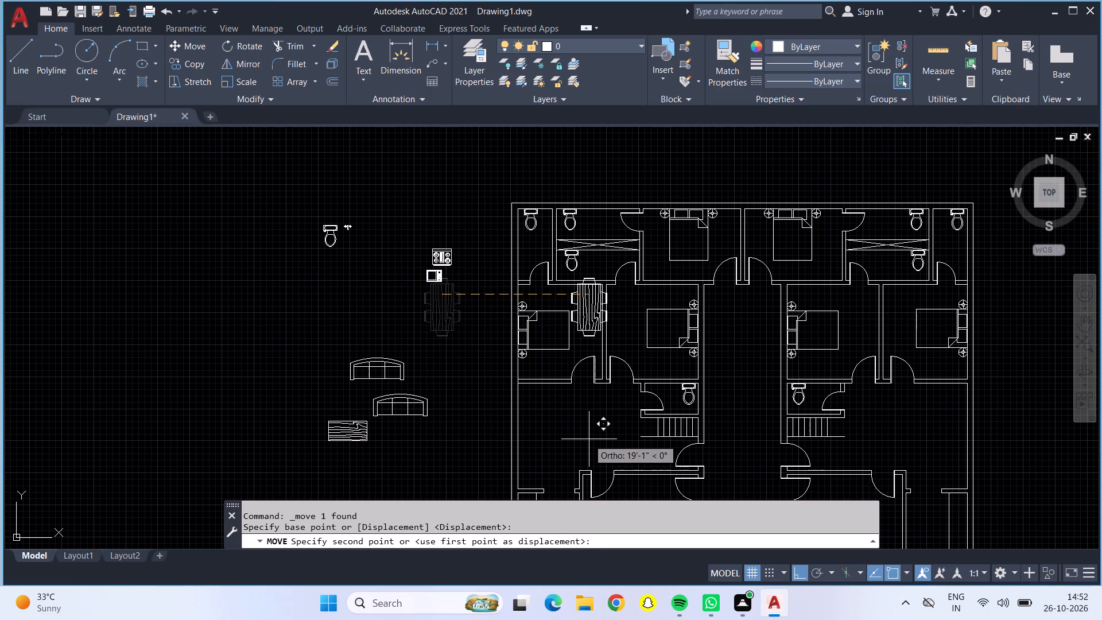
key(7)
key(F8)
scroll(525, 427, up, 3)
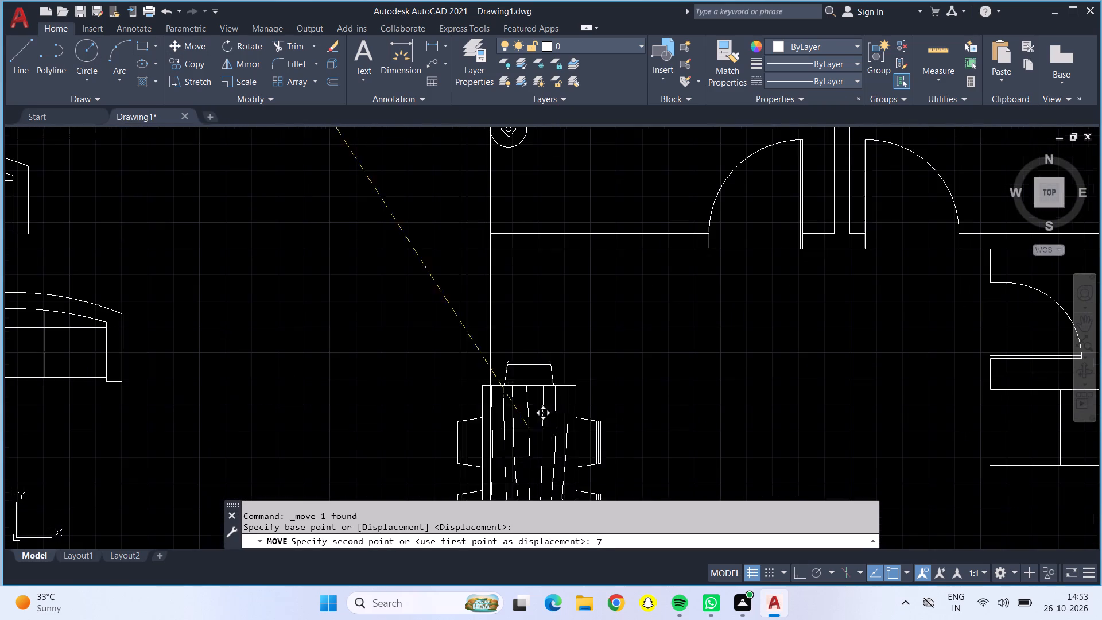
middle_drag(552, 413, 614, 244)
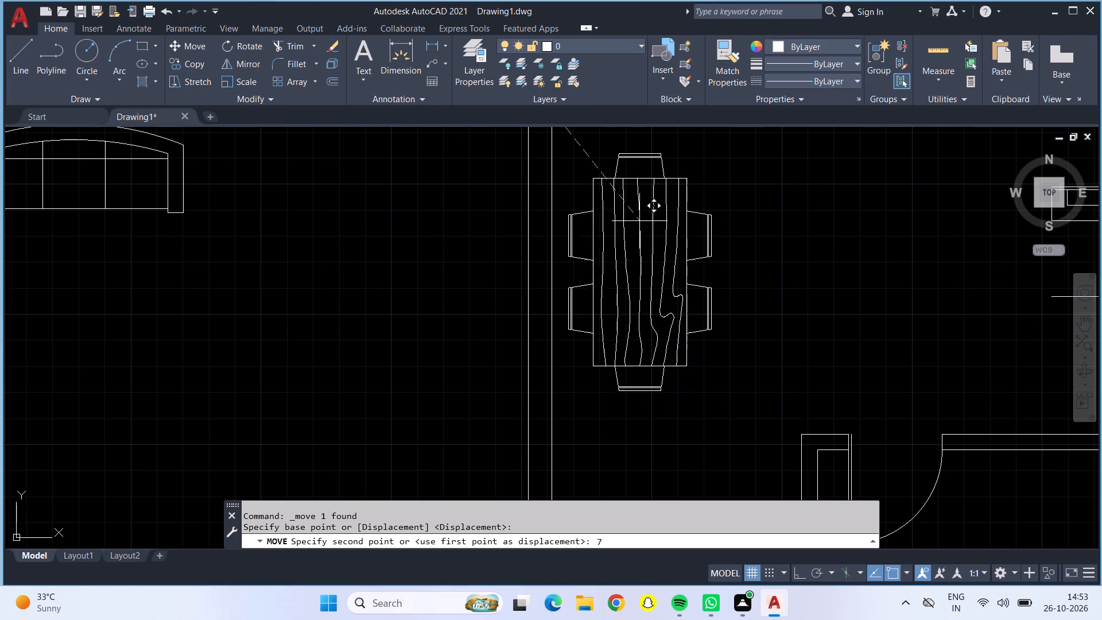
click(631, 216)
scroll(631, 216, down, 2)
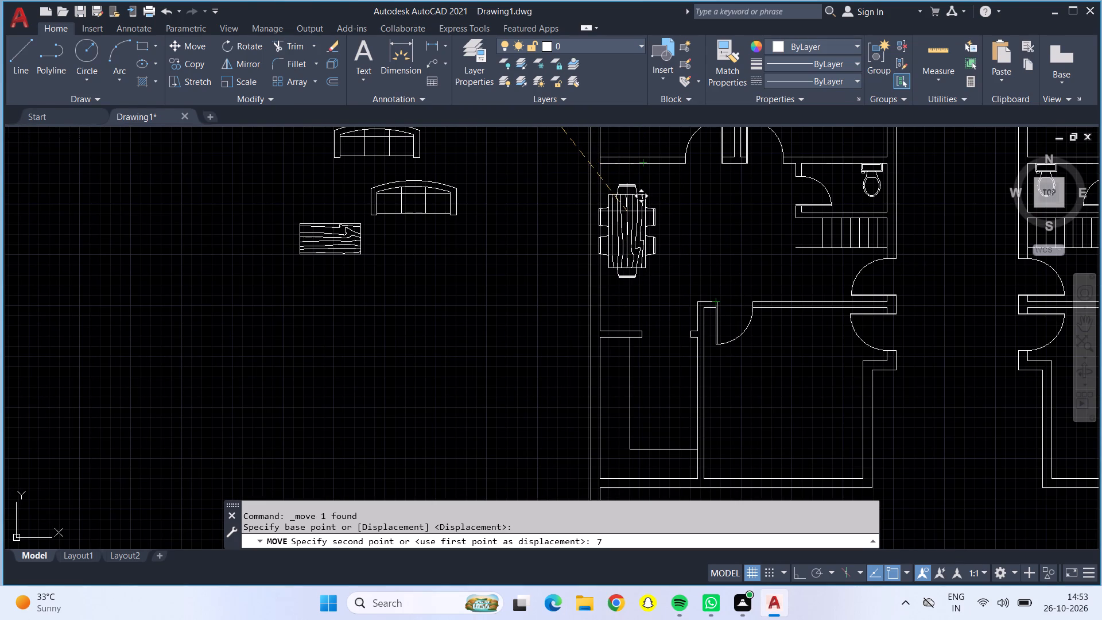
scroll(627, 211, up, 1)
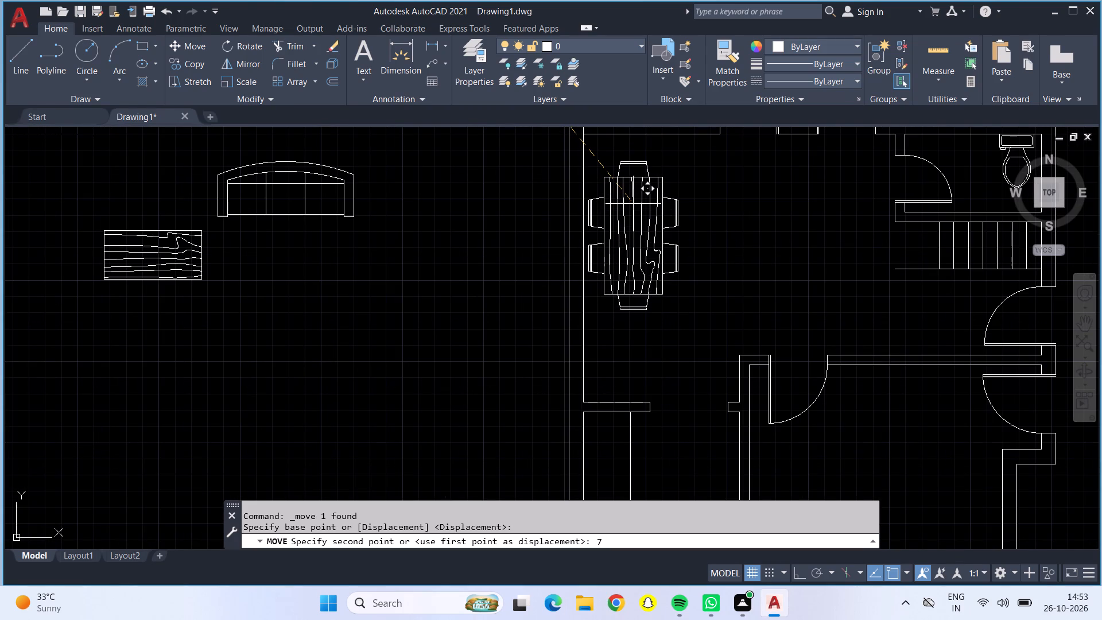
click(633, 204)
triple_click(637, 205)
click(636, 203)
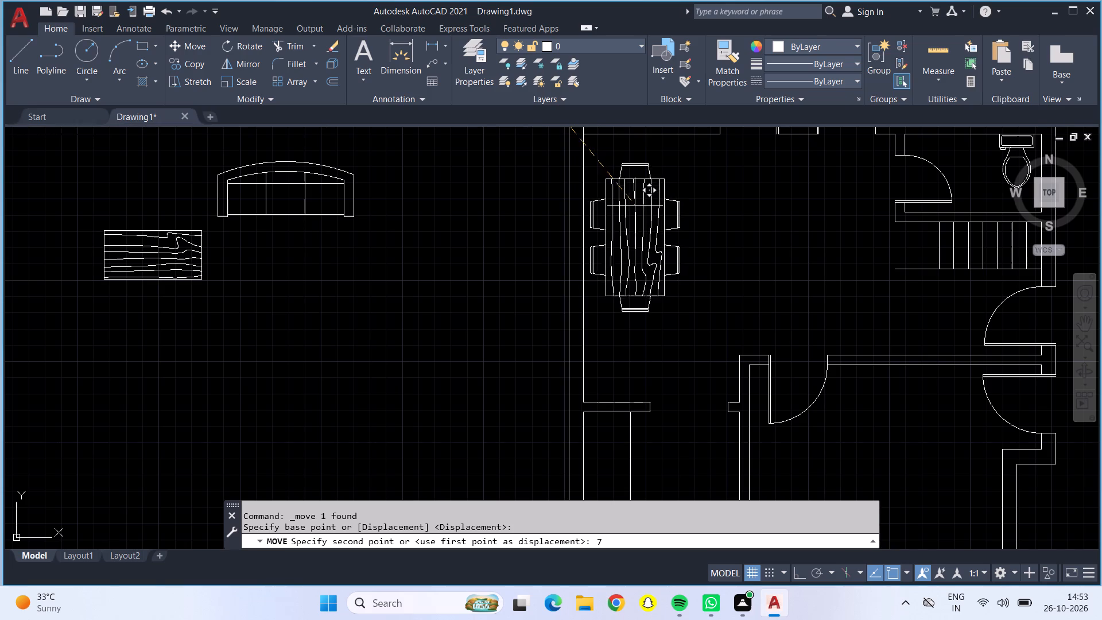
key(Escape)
Copy the rotated dining table set into the left unit's open area below the outer bedroom, close to the outer wall.
scroll(631, 214, down, 1)
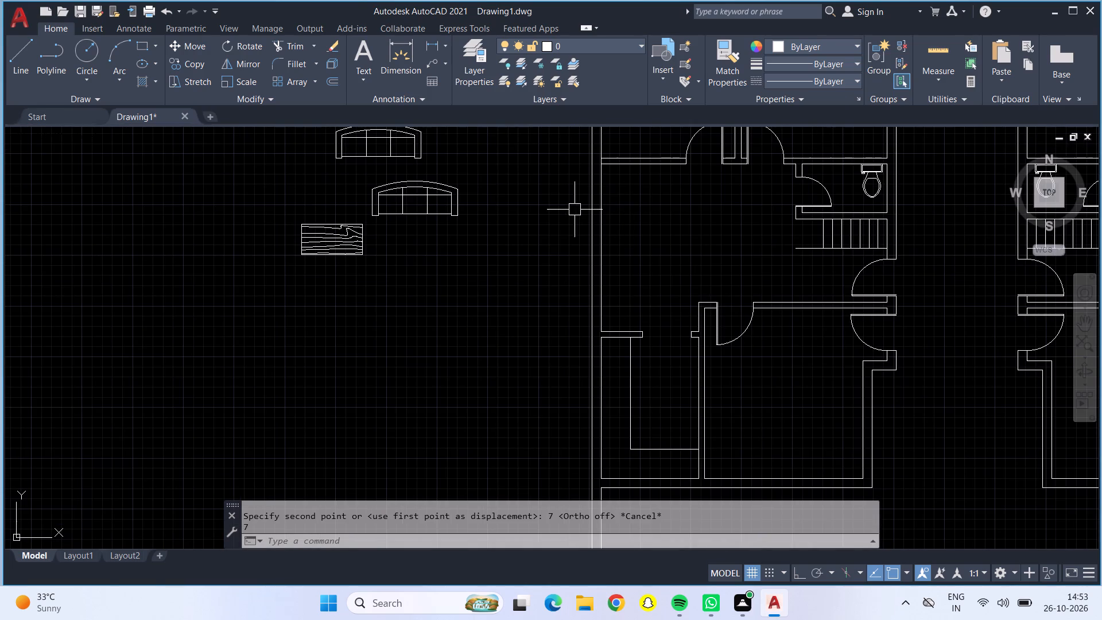
middle_drag(569, 217, 571, 391)
click(507, 237)
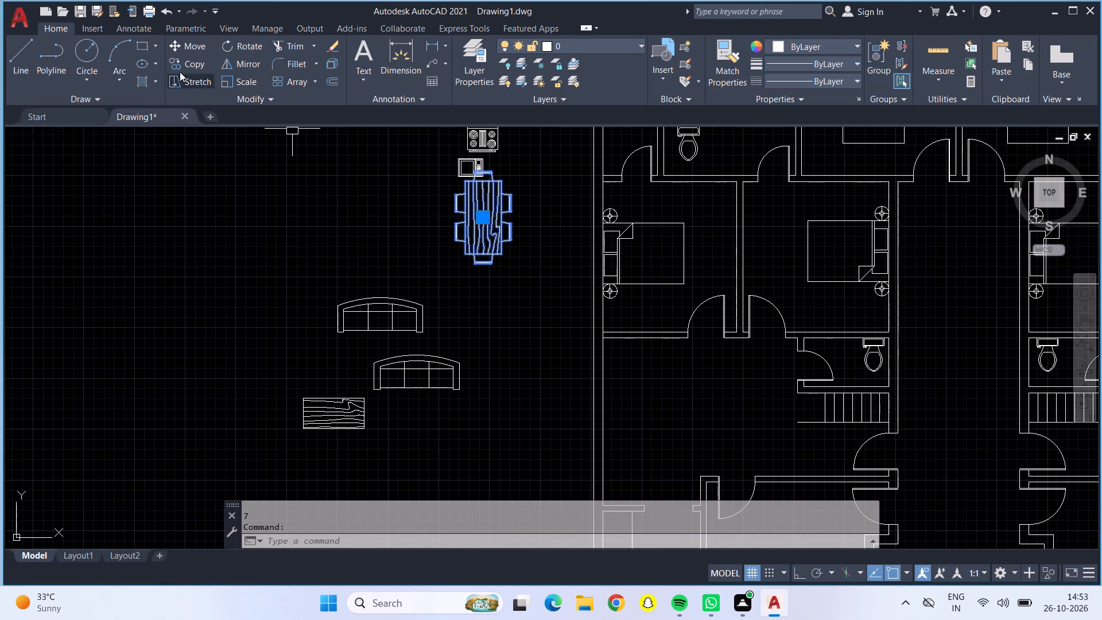
click(178, 63)
click(490, 224)
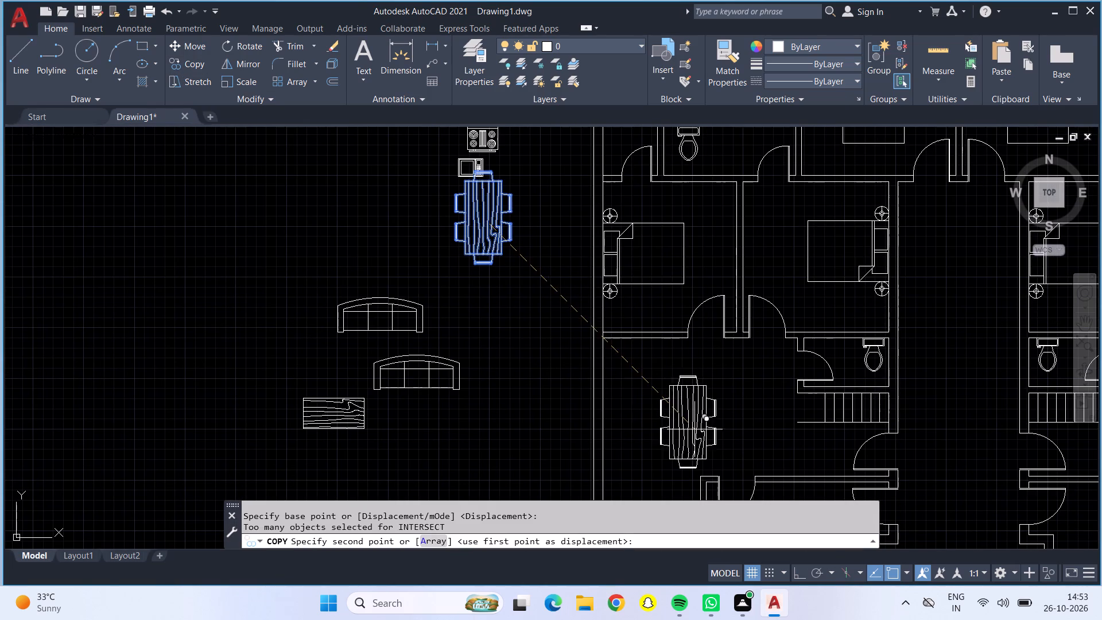
scroll(635, 427, up, 2)
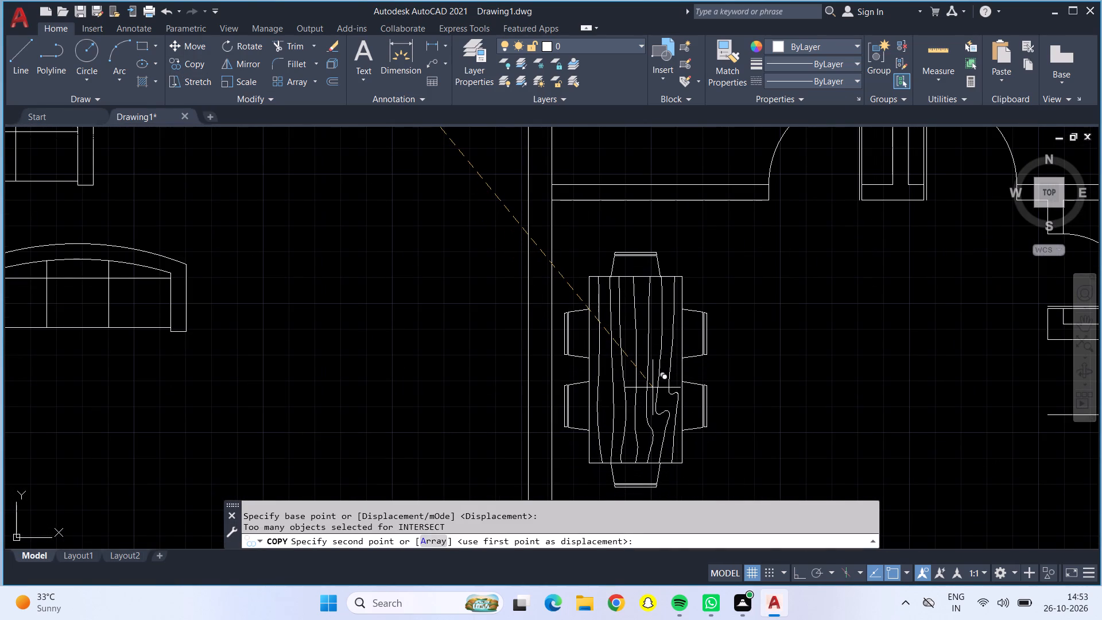
click(653, 385)
Place a second dining table copy in the right unit's matching area near its outer wall and finish copying.
scroll(653, 385, down, 3)
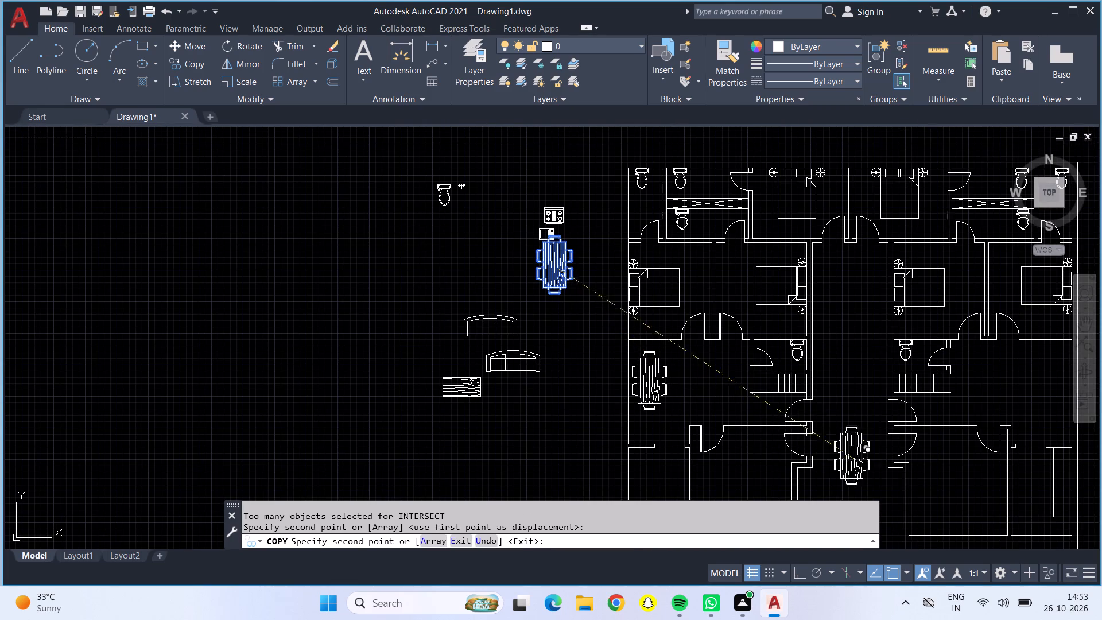
middle_drag(1013, 392, 796, 366)
scroll(834, 352, up, 2)
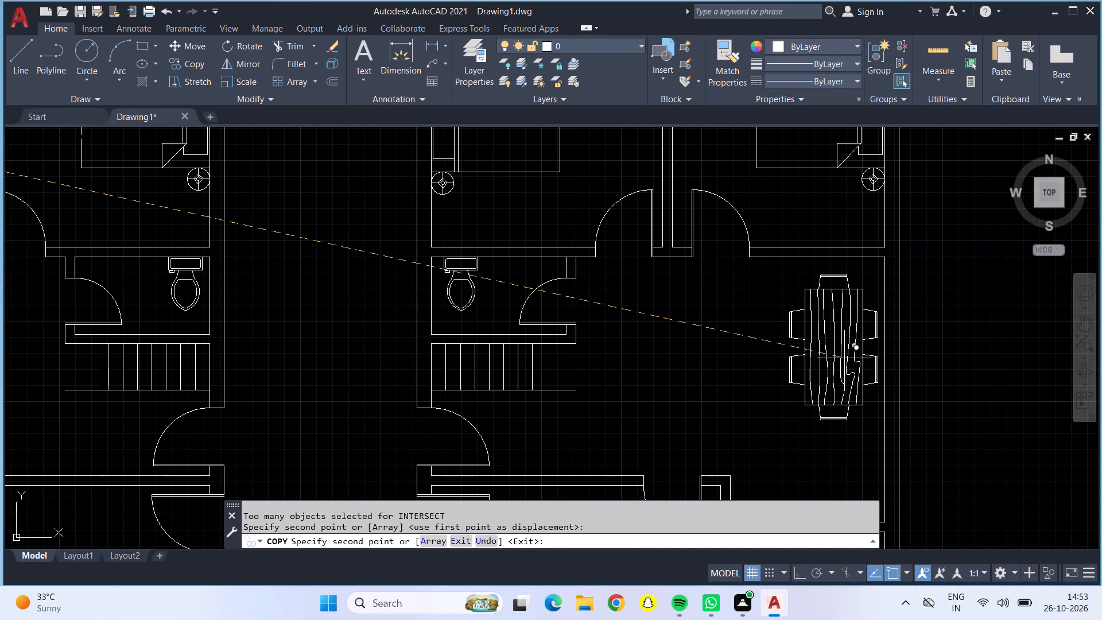
click(842, 361)
scroll(842, 362, down, 3)
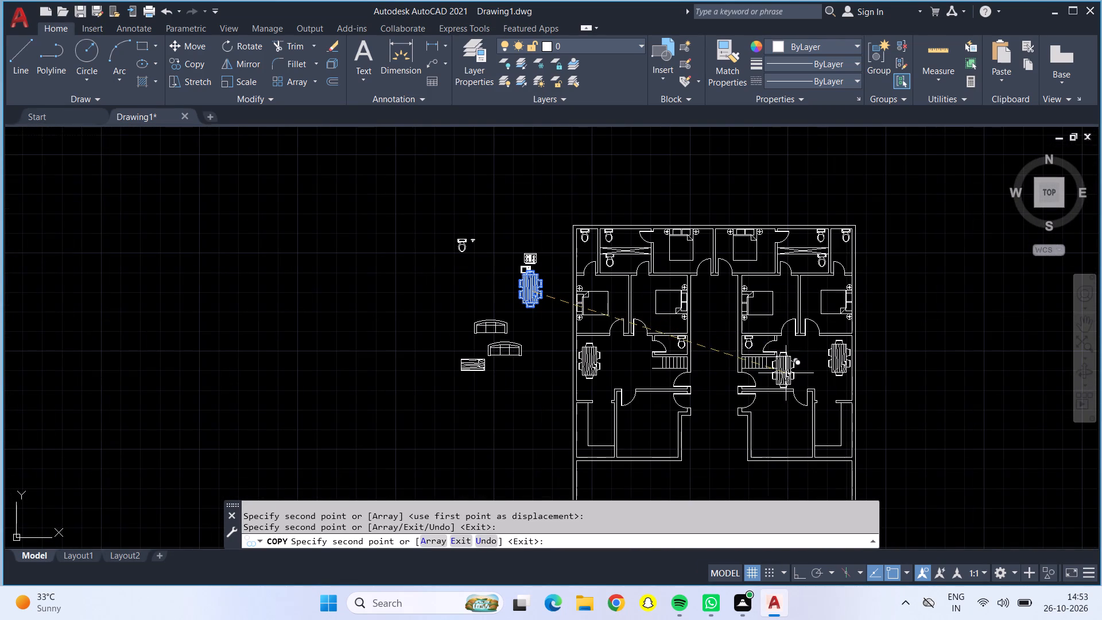
key(Escape)
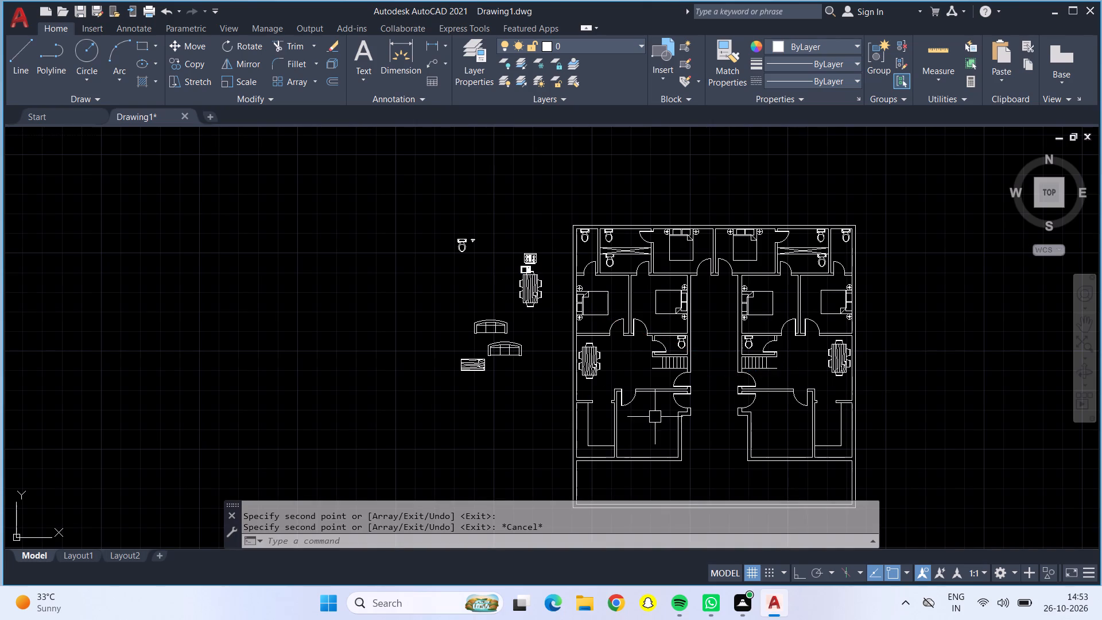
Examine the left unit's space around the dining table and the counter room below it.
scroll(602, 382, up, 2)
middle_drag(666, 351, 668, 351)
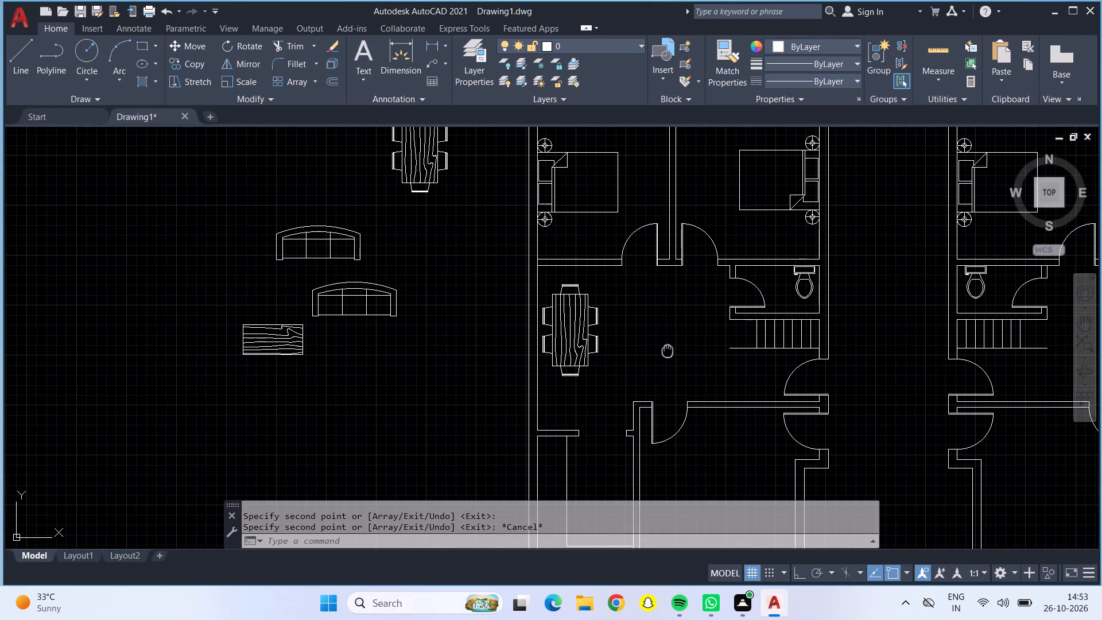
middle_drag(668, 351, 696, 291)
scroll(627, 301, up, 2)
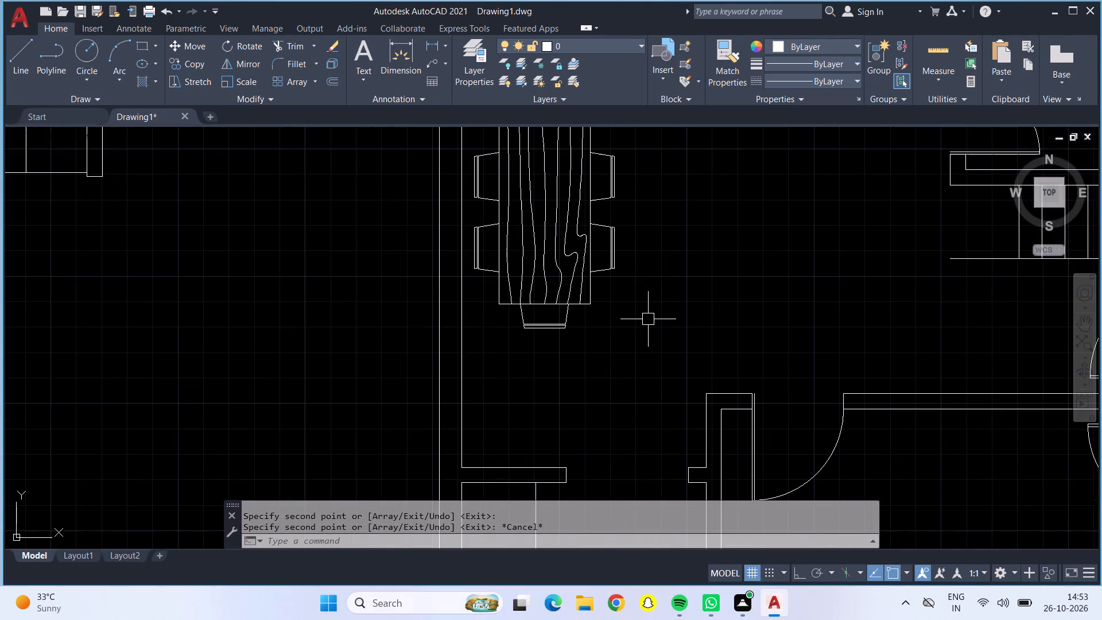
middle_drag(648, 319, 676, 418)
scroll(672, 402, down, 1)
middle_drag(715, 394, 683, 326)
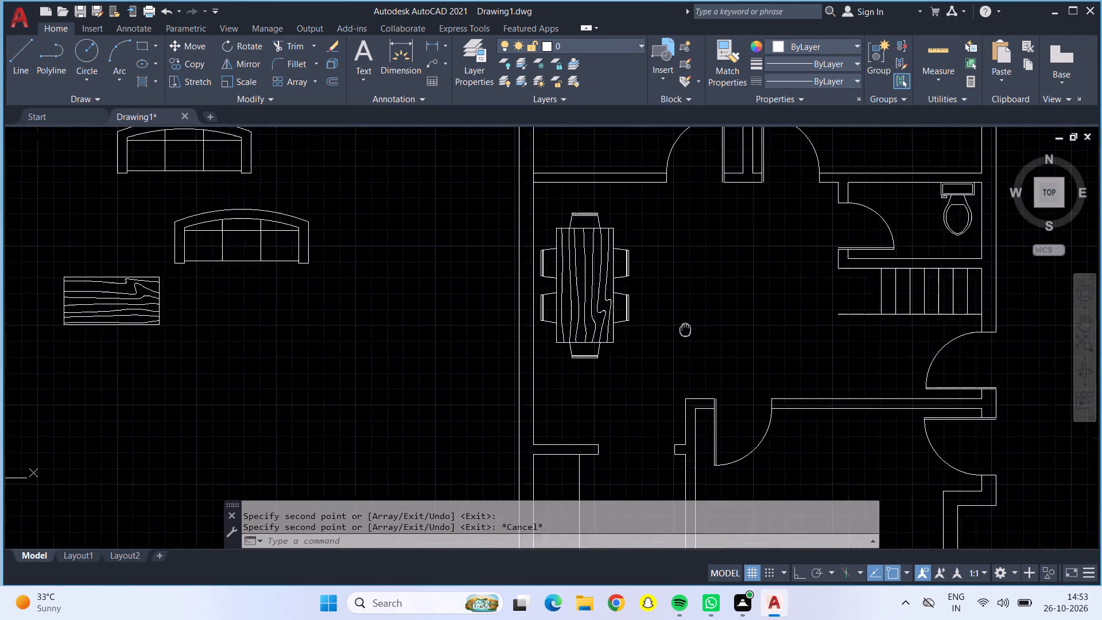
middle_drag(683, 326, 674, 284)
scroll(697, 288, down, 1)
middle_drag(651, 416, 652, 373)
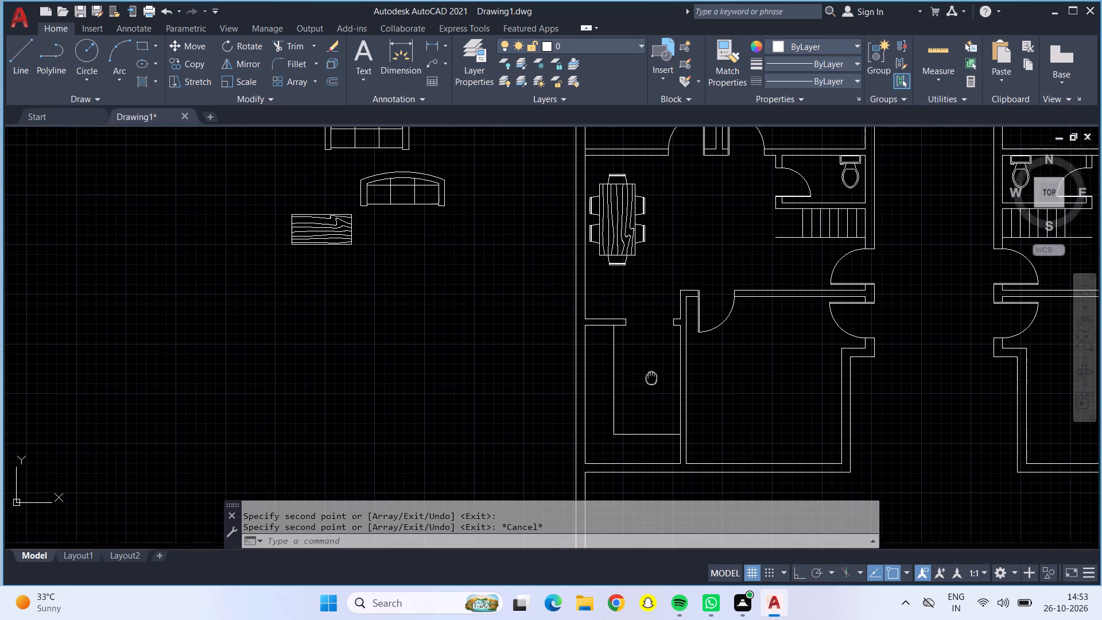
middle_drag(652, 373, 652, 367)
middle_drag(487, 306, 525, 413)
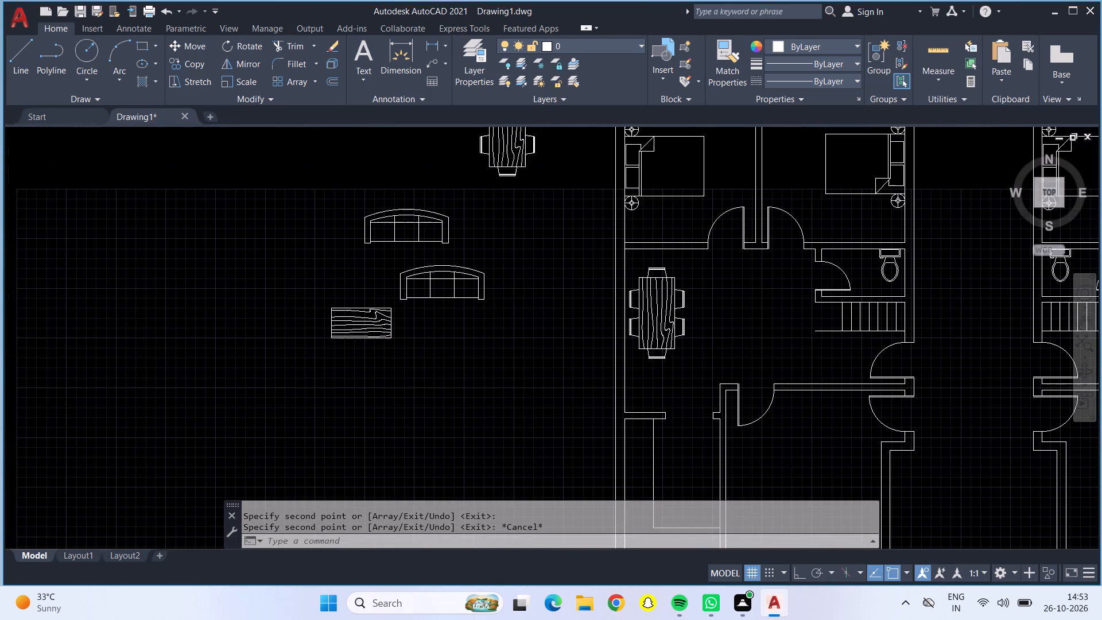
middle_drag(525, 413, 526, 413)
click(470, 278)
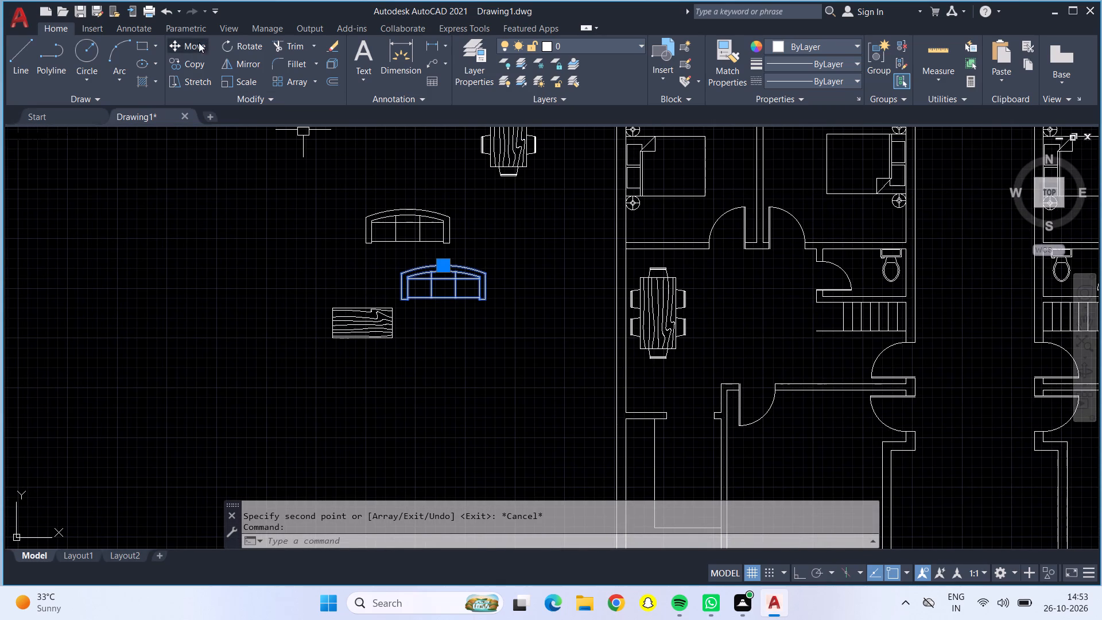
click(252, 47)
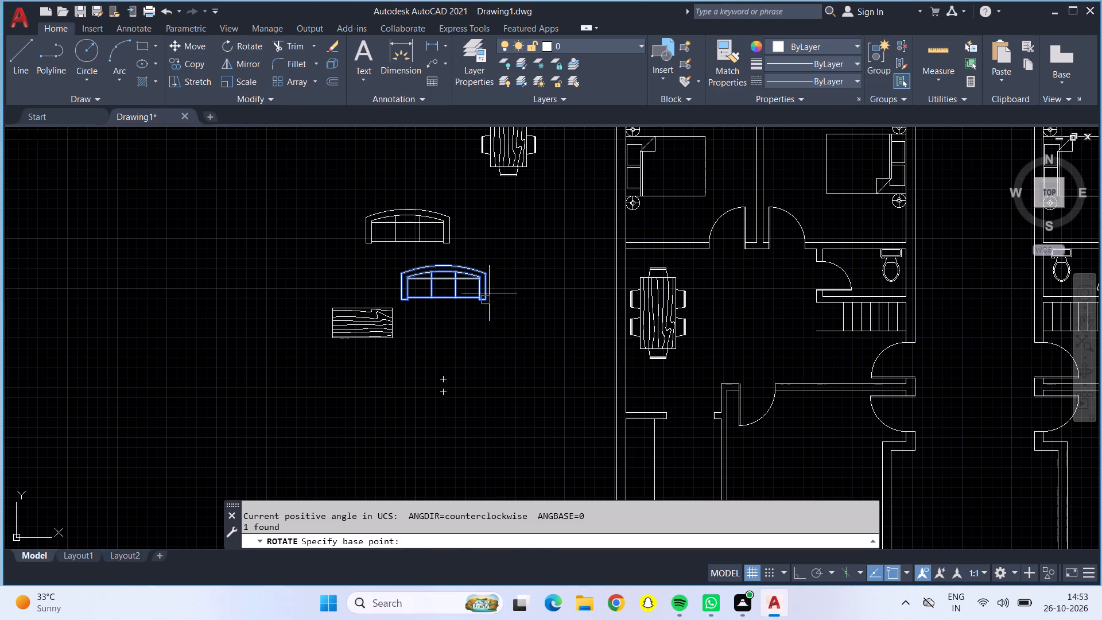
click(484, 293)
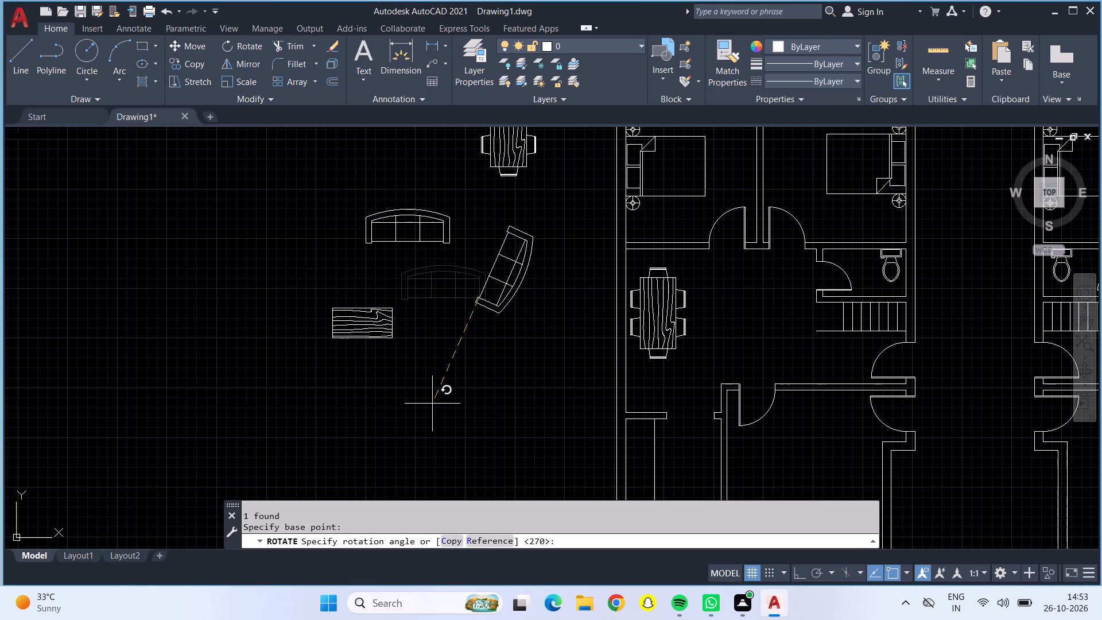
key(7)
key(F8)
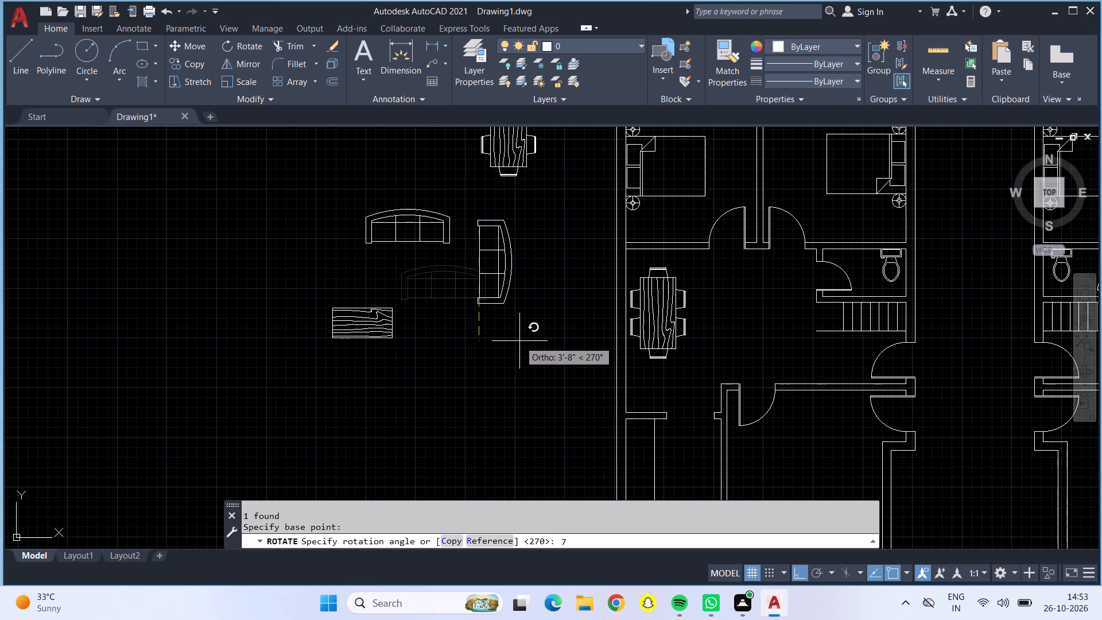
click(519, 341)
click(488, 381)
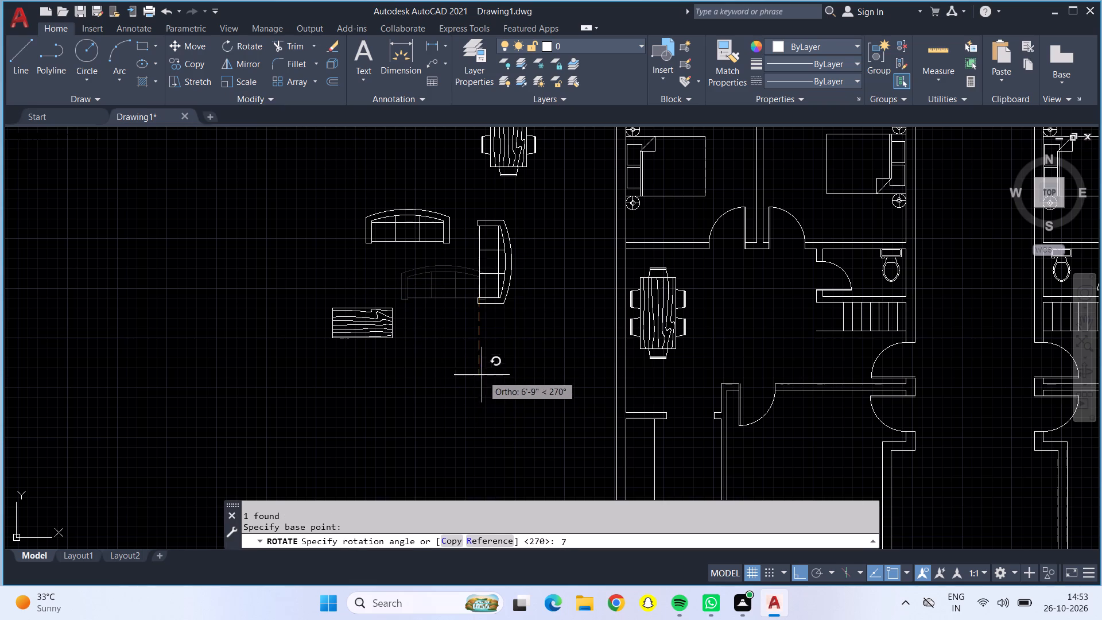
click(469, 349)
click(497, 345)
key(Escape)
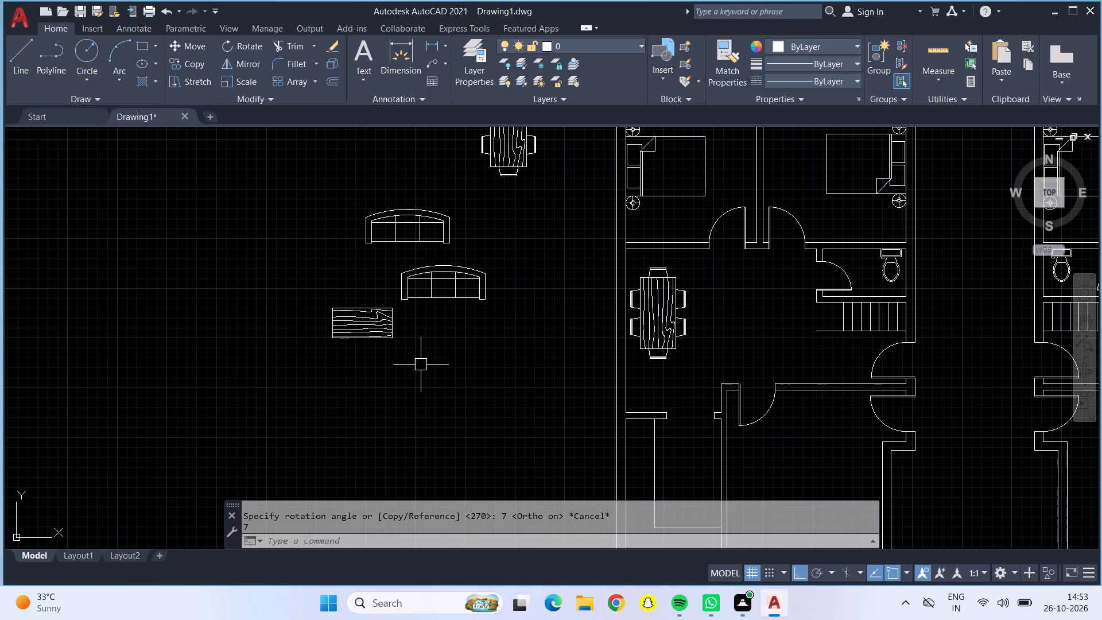
Rotate the lower sofa beside the plan to 270° about its lower corner, so that it stands vertically.
click(424, 277)
click(240, 42)
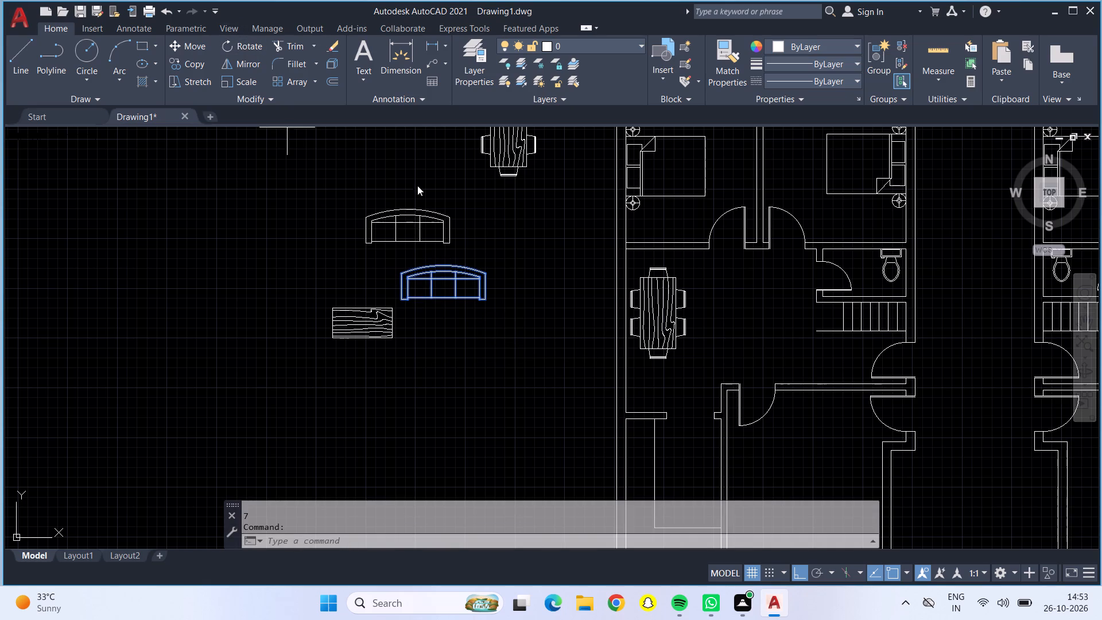
click(481, 299)
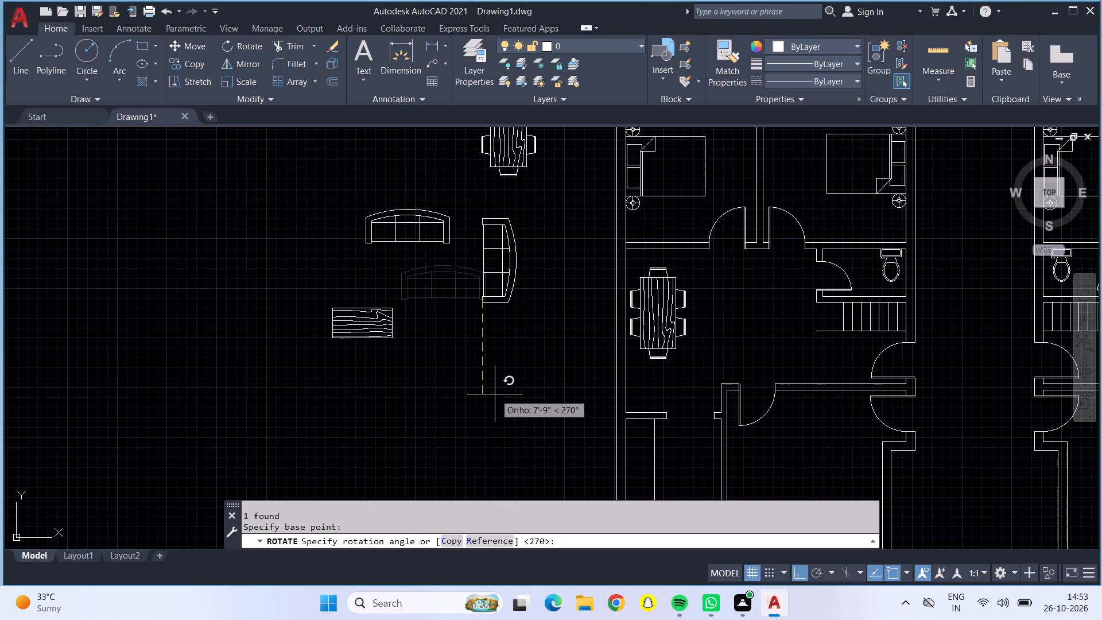
click(495, 396)
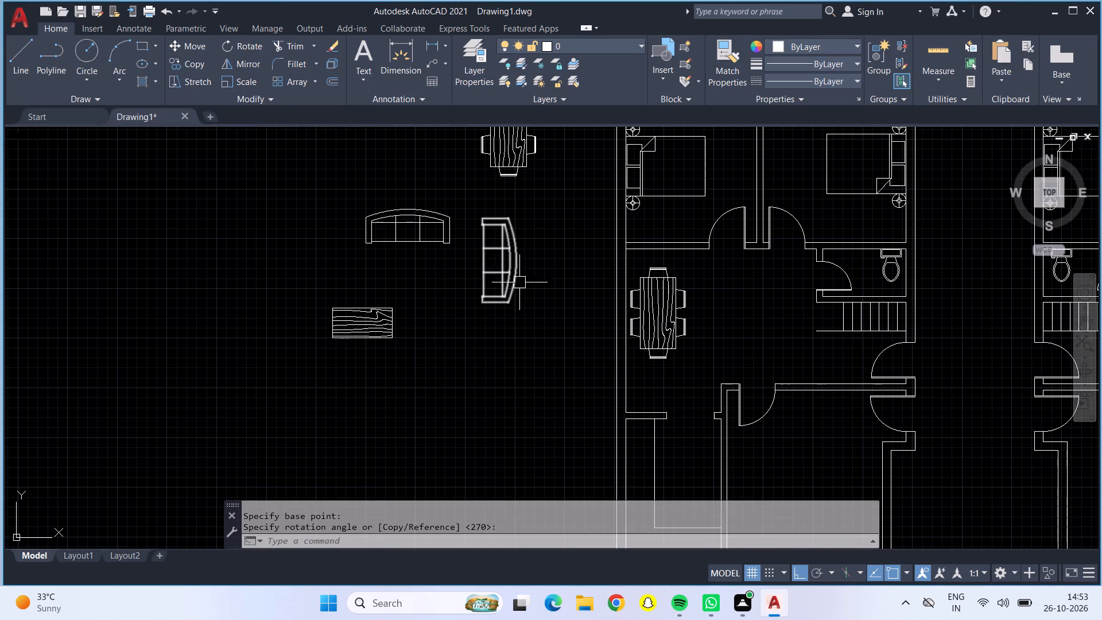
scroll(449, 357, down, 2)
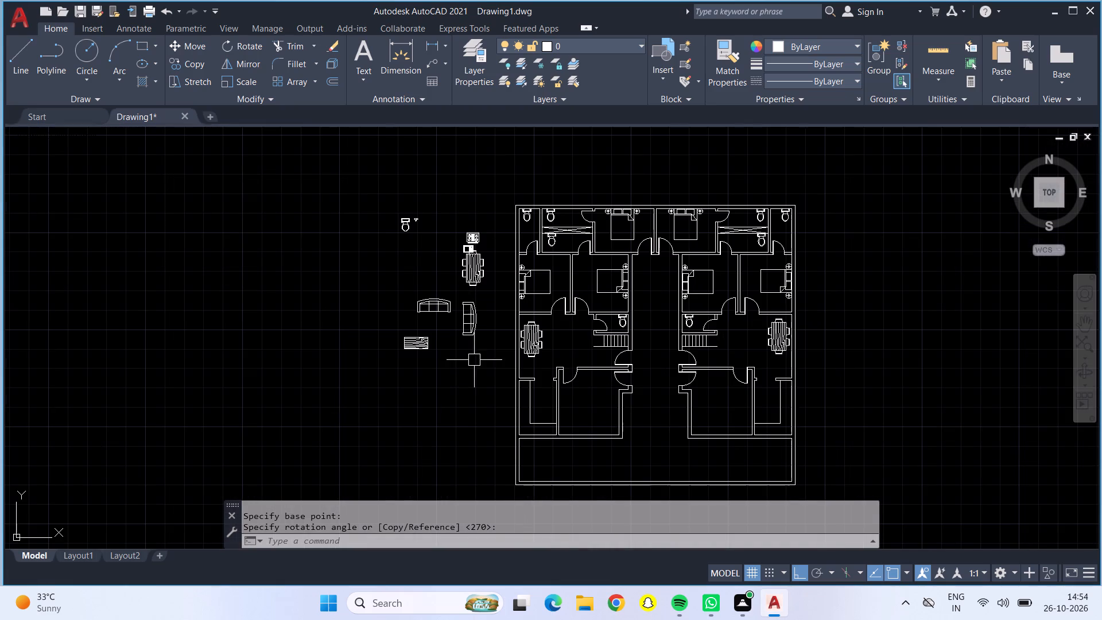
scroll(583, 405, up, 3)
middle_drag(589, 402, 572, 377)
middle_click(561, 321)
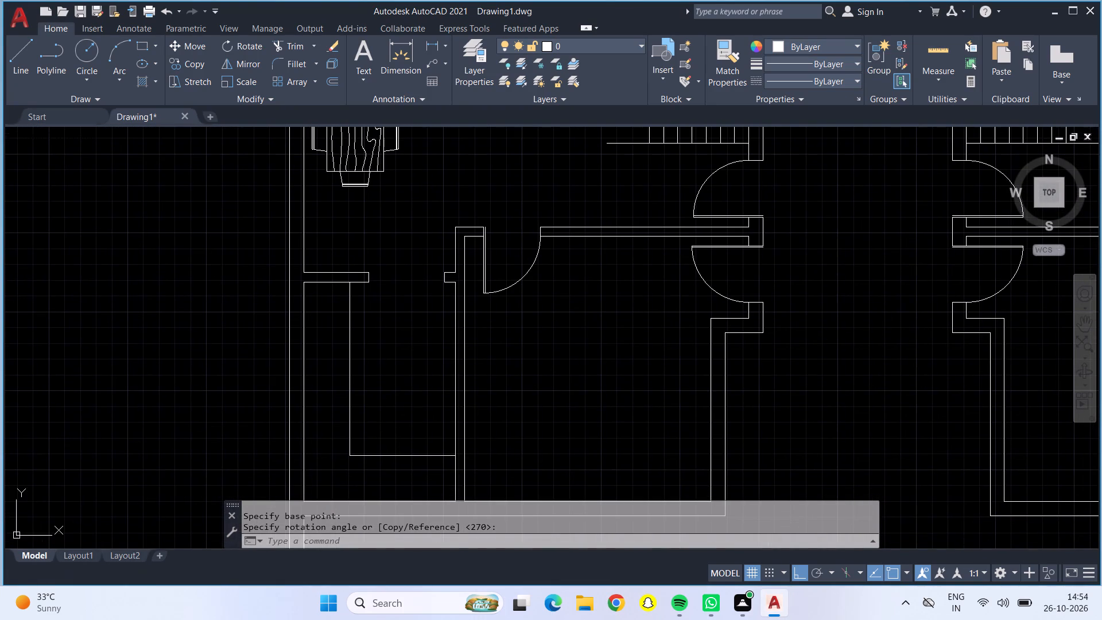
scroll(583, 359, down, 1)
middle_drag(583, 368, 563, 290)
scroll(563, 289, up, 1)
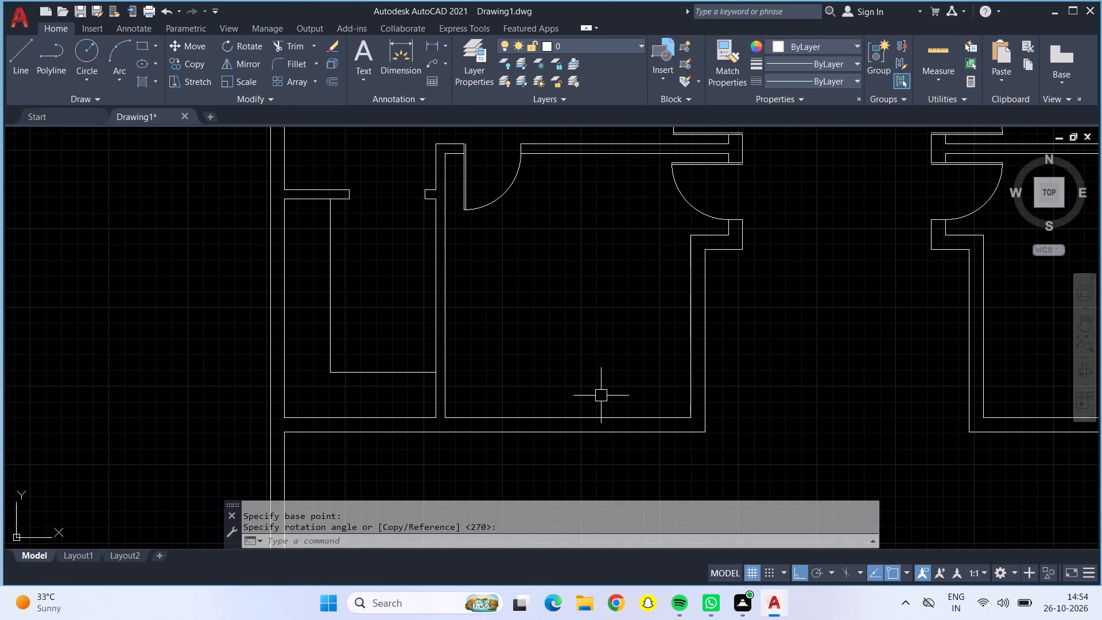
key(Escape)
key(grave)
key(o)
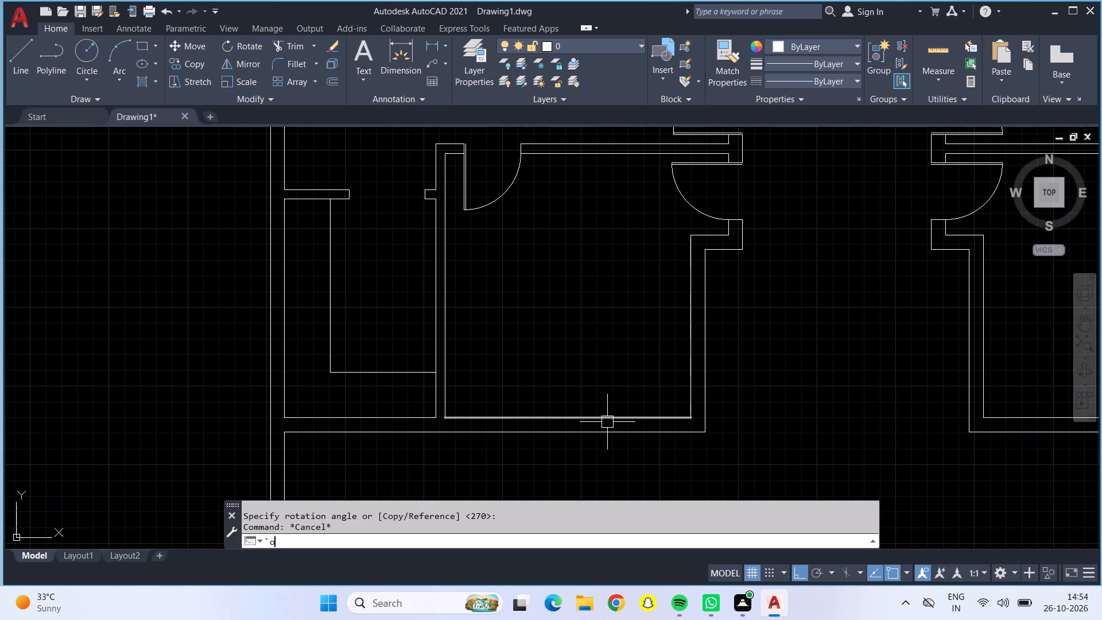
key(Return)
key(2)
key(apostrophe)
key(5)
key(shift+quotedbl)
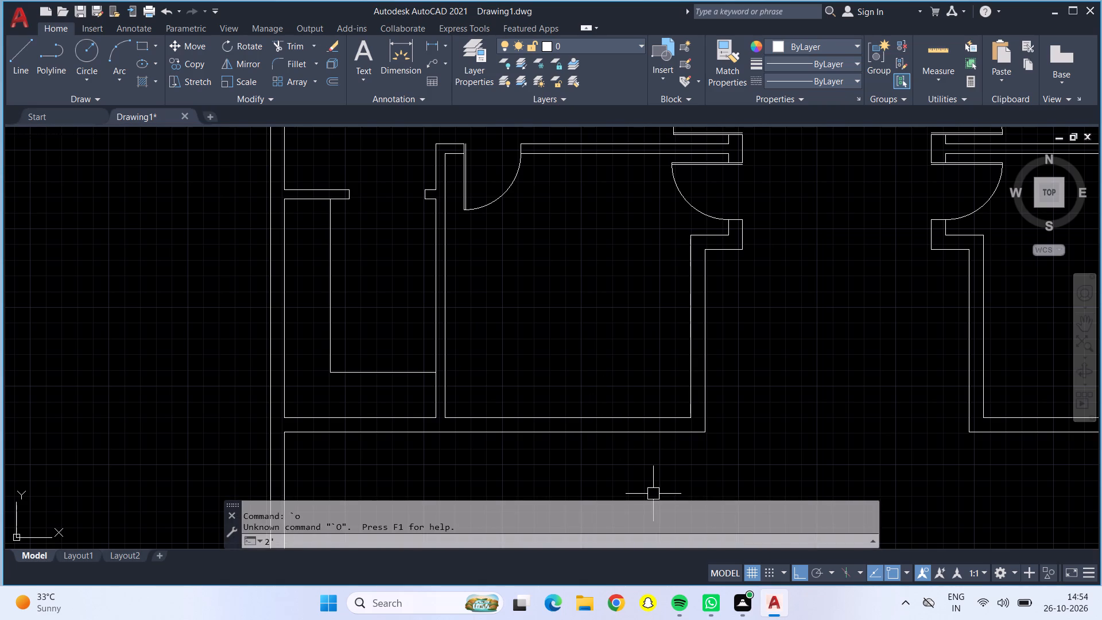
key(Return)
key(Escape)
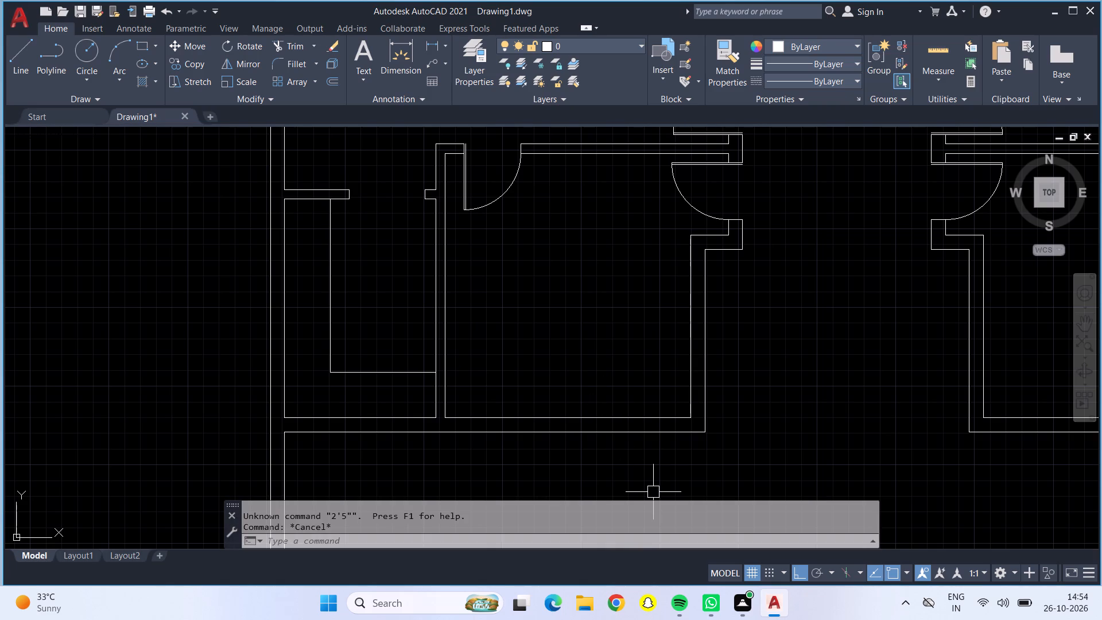
Offset the bottom and outer-side inner wall lines of the left unit's room beside the counter room inward by 2'5".
key(o)
key(Return)
text(2'5)
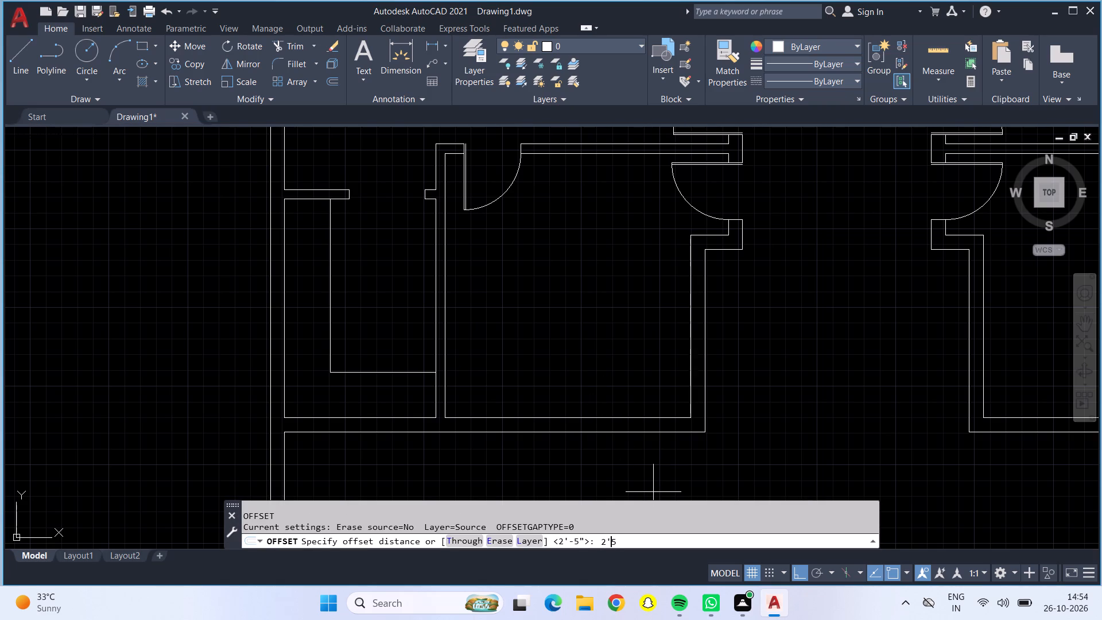
key(shift+quotedbl)
key(Return)
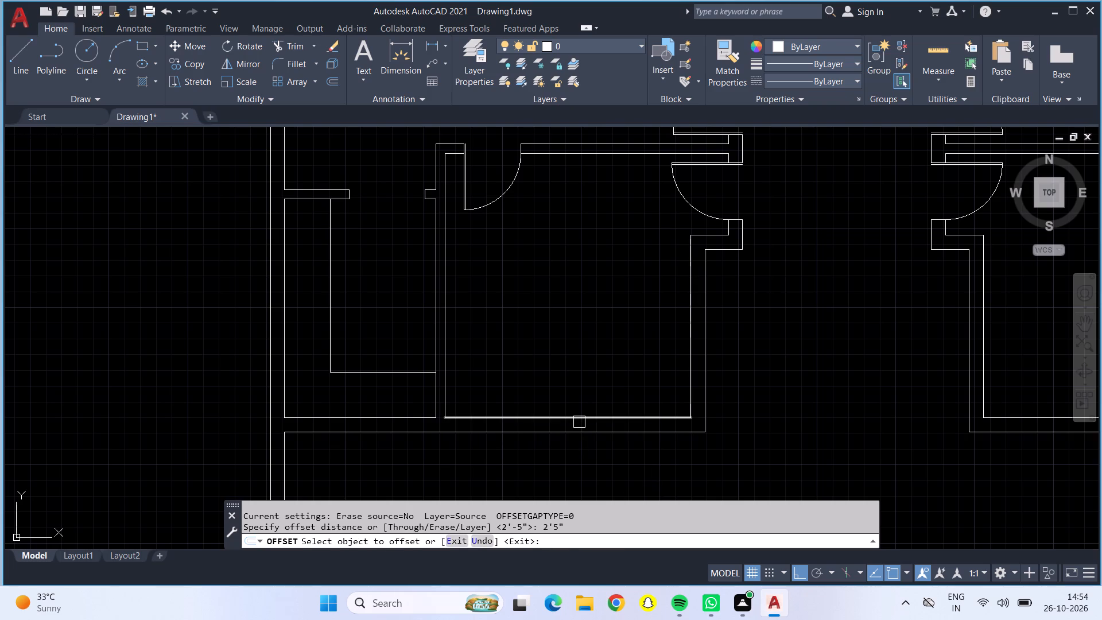
click(579, 418)
click(576, 317)
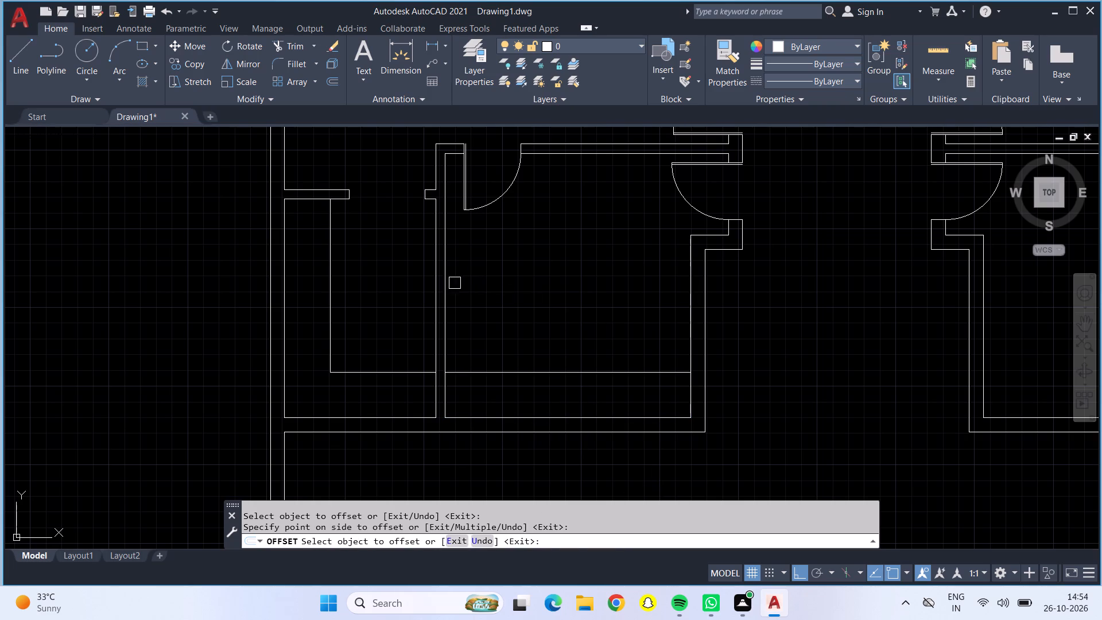
click(447, 298)
click(538, 319)
click(568, 154)
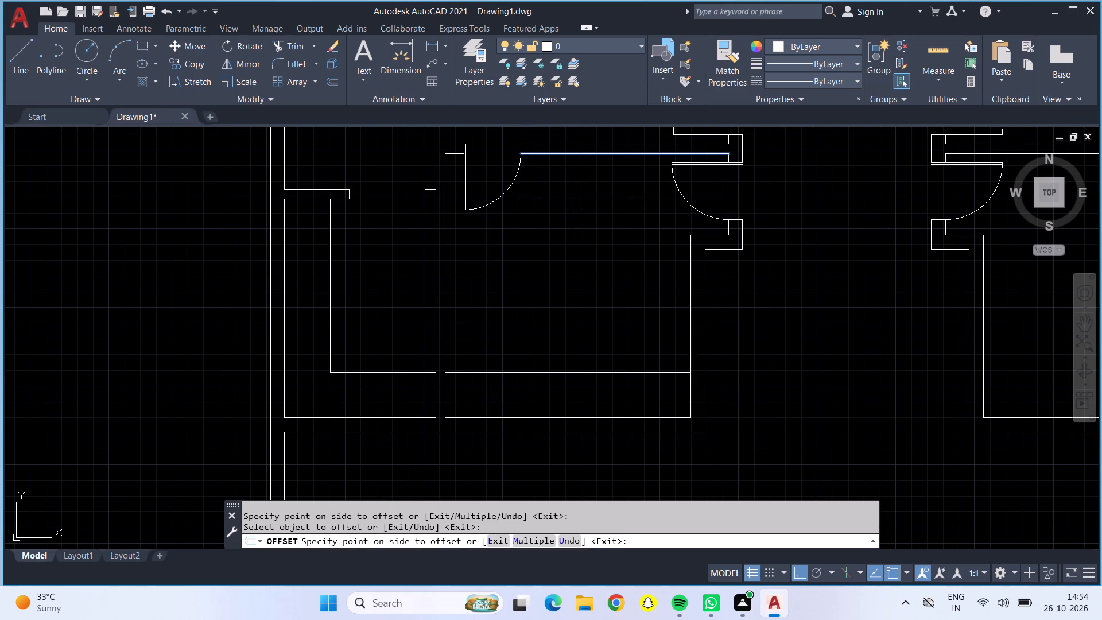
key(Escape)
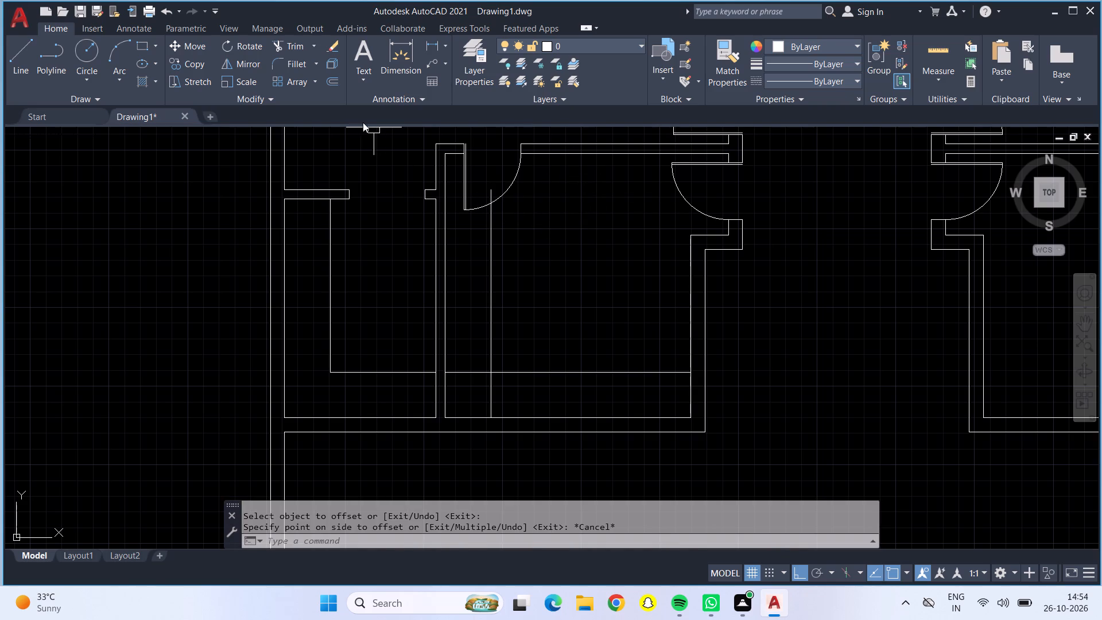
Draw a horizontal line from the wall to the vertical offset line just below the door swing, closing the counter's upper end.
click(19, 73)
scroll(458, 250, up, 2)
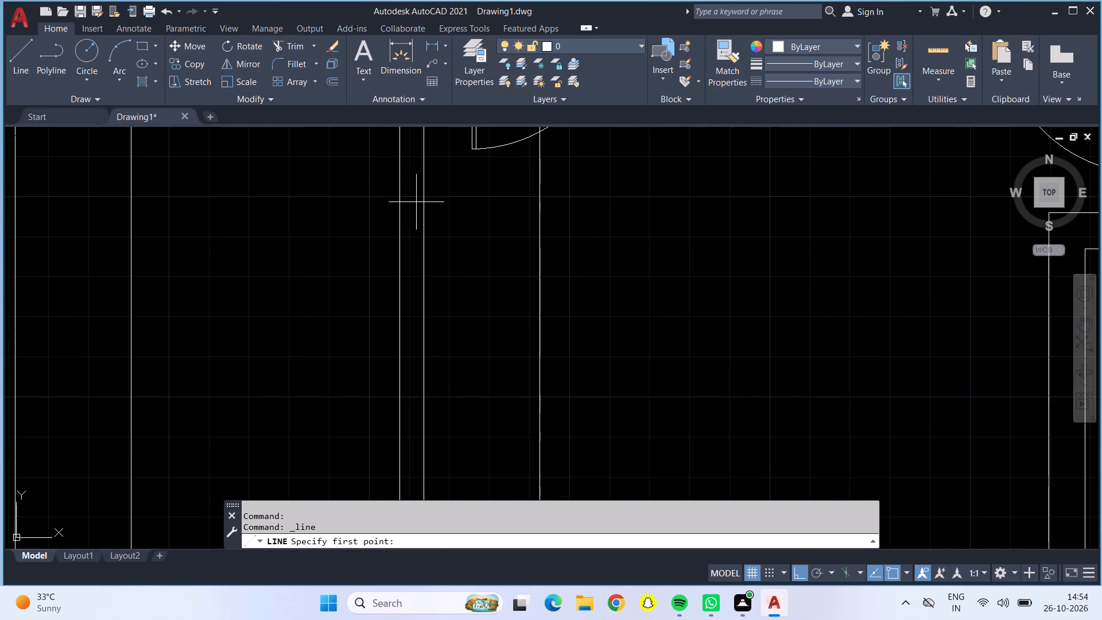
click(424, 193)
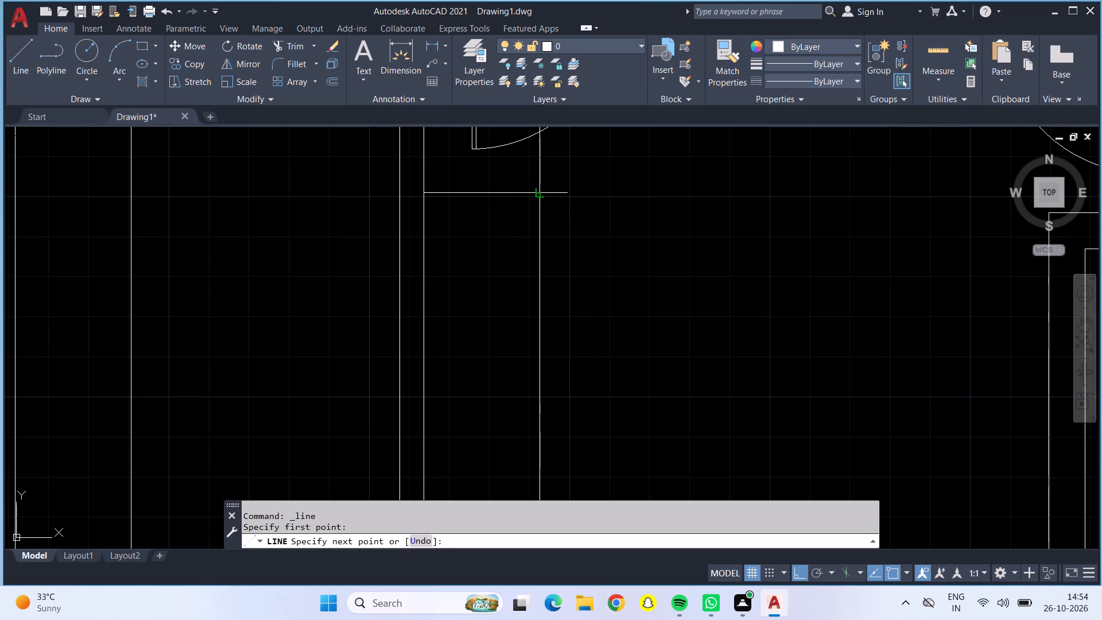
click(536, 193)
scroll(539, 211, down, 1)
key(Escape)
scroll(614, 246, down, 1)
middle_drag(614, 257, 606, 326)
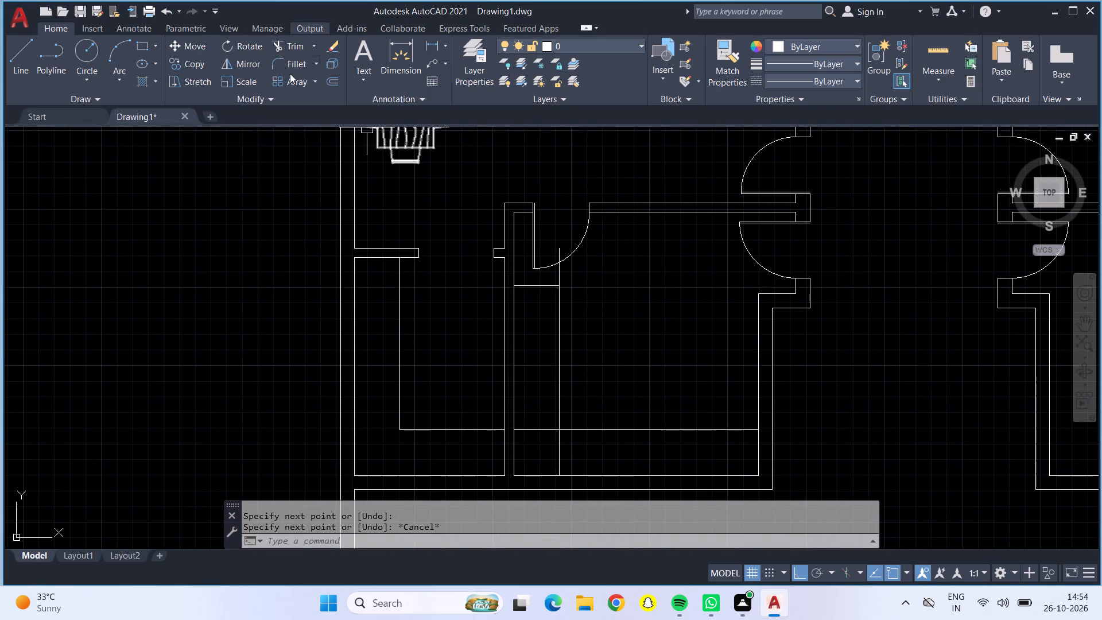
Trim the offset lines above the closing line and where they cross at the lower corner, leaving an L-shaped counter outline.
click(285, 47)
scroll(562, 261, up, 1)
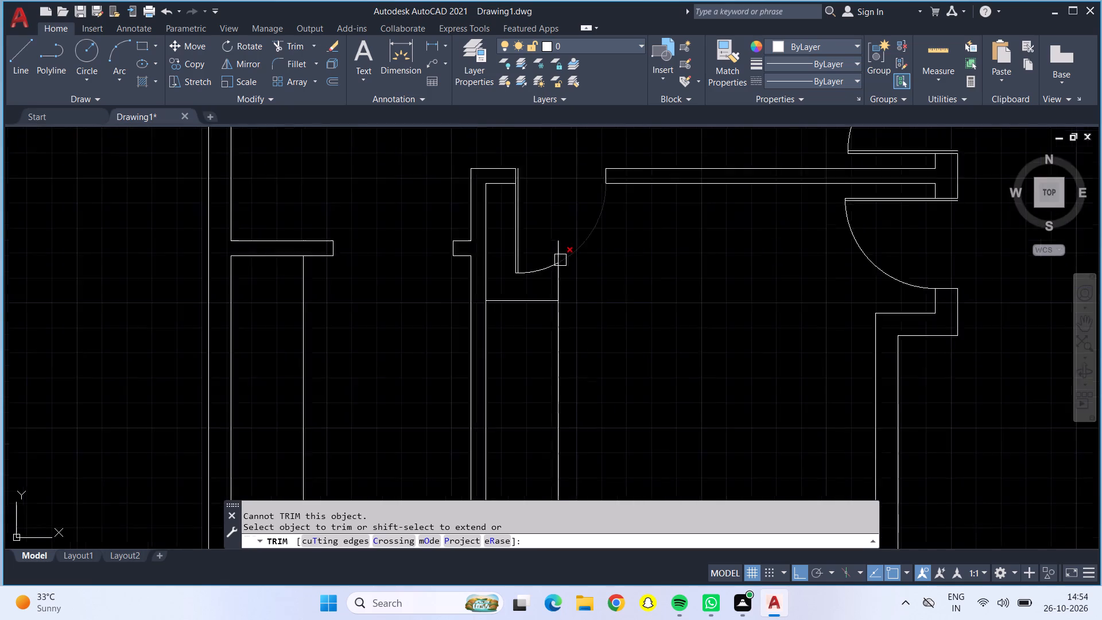
scroll(560, 260, up, 2)
click(554, 232)
click(557, 303)
scroll(556, 308, down, 3)
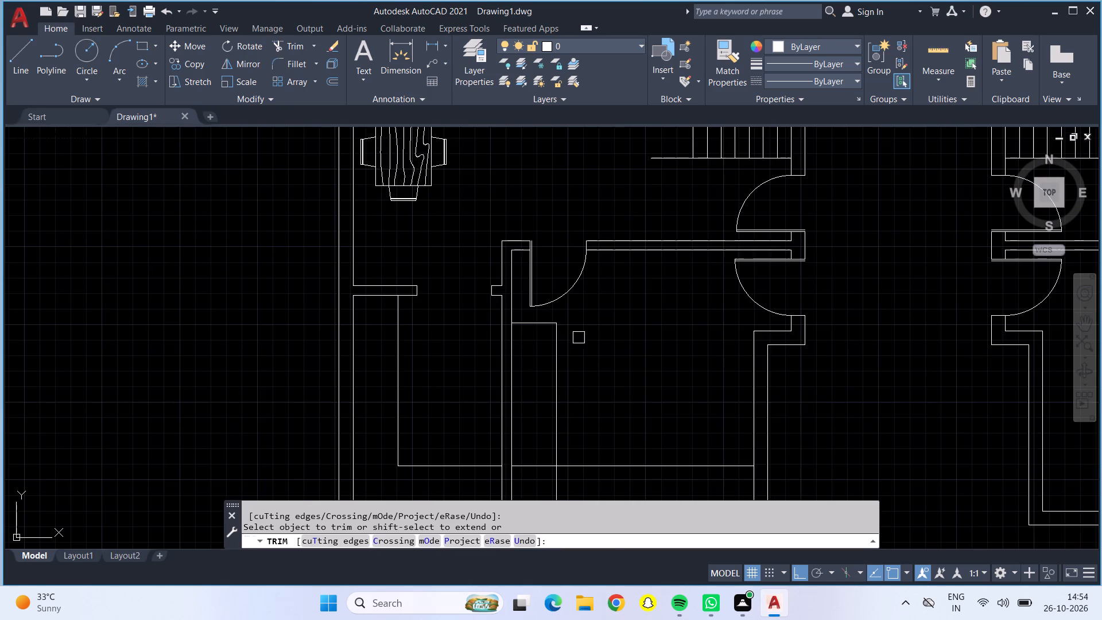
middle_drag(612, 385, 590, 289)
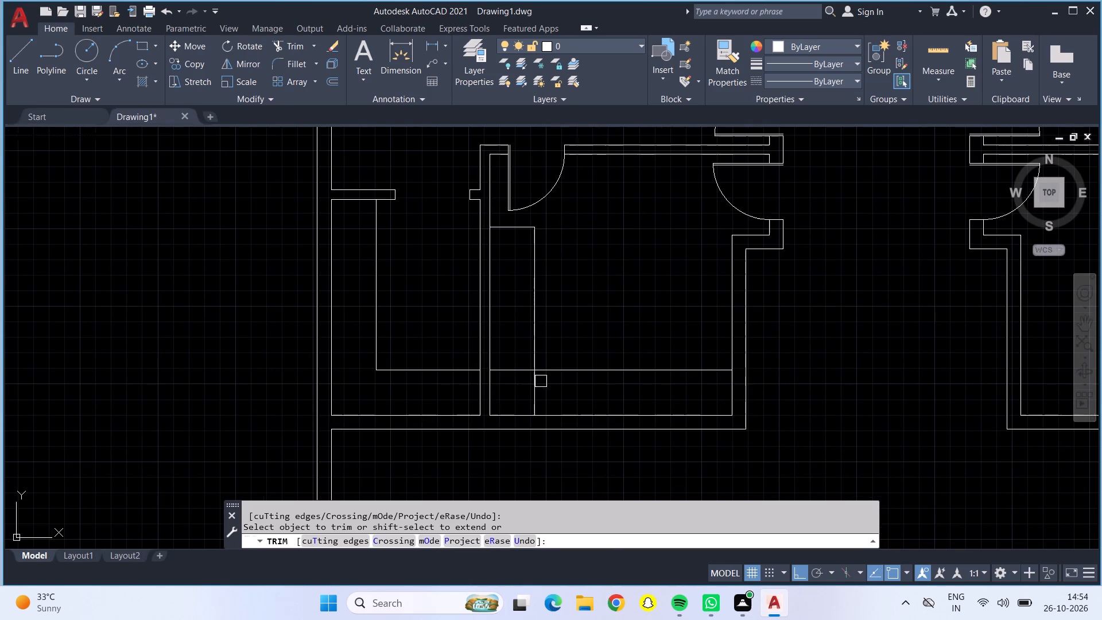
click(518, 367)
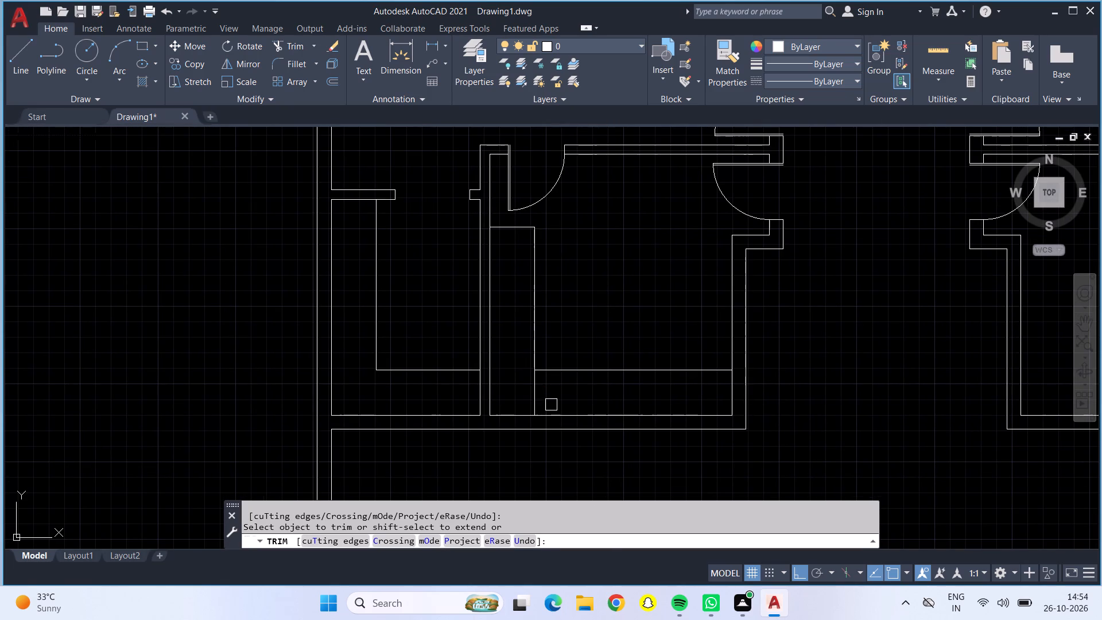
click(533, 396)
scroll(649, 355, down, 1)
middle_drag(782, 324, 687, 356)
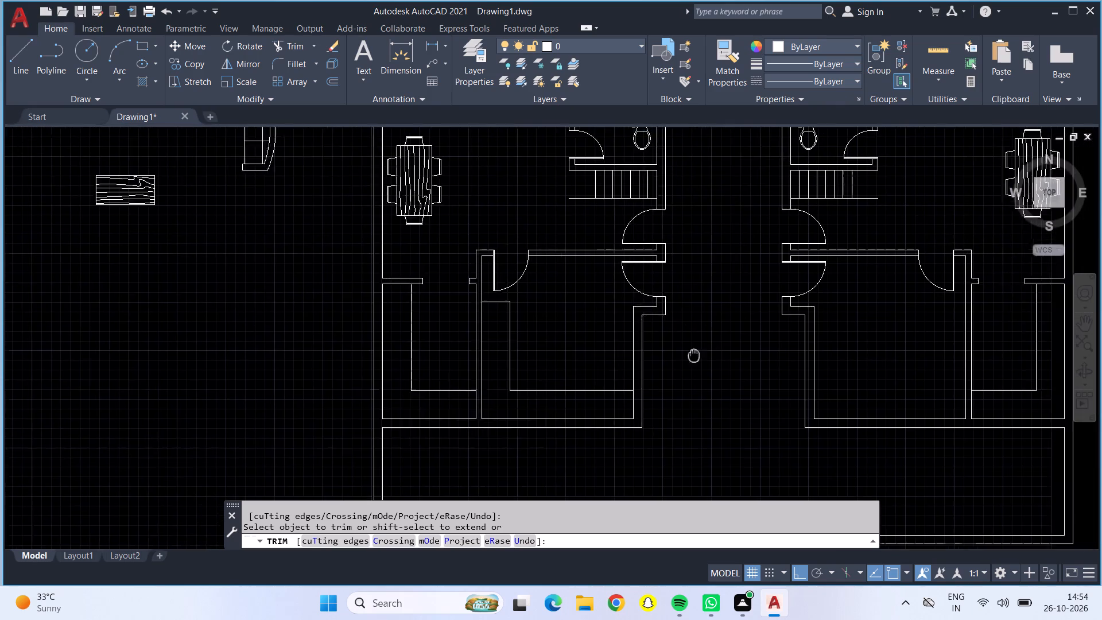
middle_drag(687, 356, 651, 360)
middle_drag(862, 377, 800, 383)
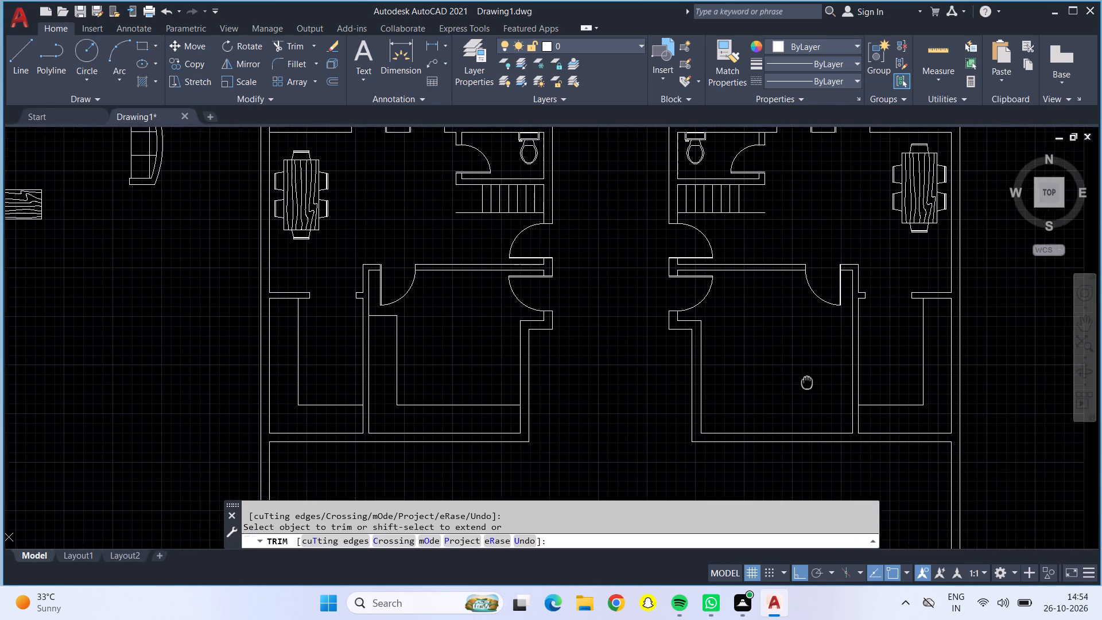
middle_drag(800, 383, 789, 384)
key(Escape)
Offset the bottom and outer-side inner wall lines of the right unit's matching room inward by 2'5".
key(o)
key(Return)
key(2)
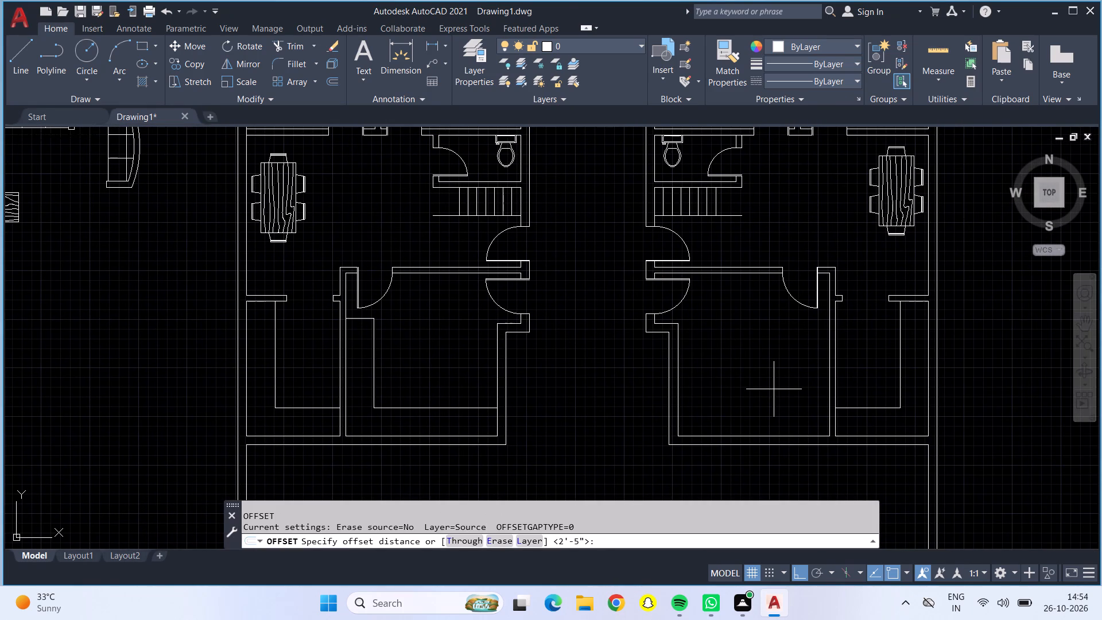
key(apostrophe)
text(5")
key(Return)
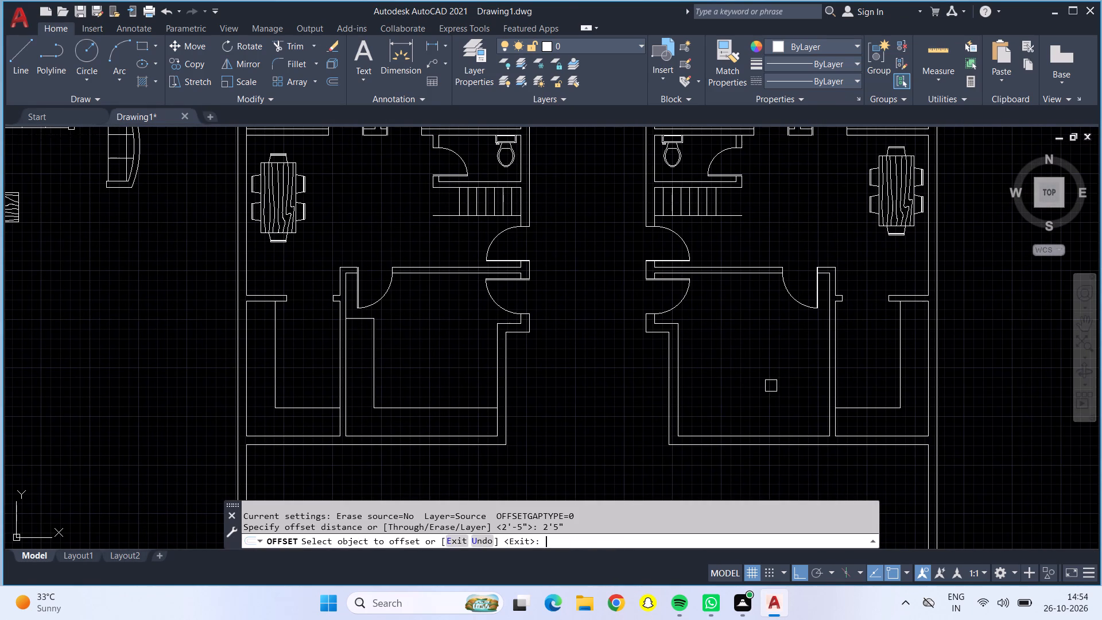
click(760, 436)
click(748, 373)
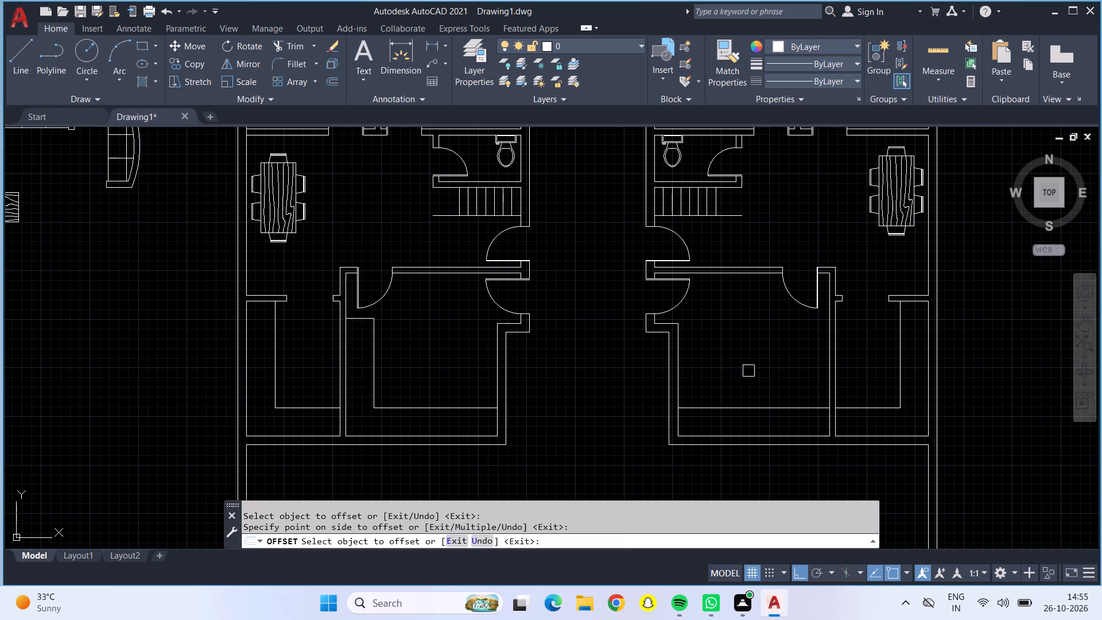
click(826, 369)
drag(777, 368, 771, 362)
key(Escape)
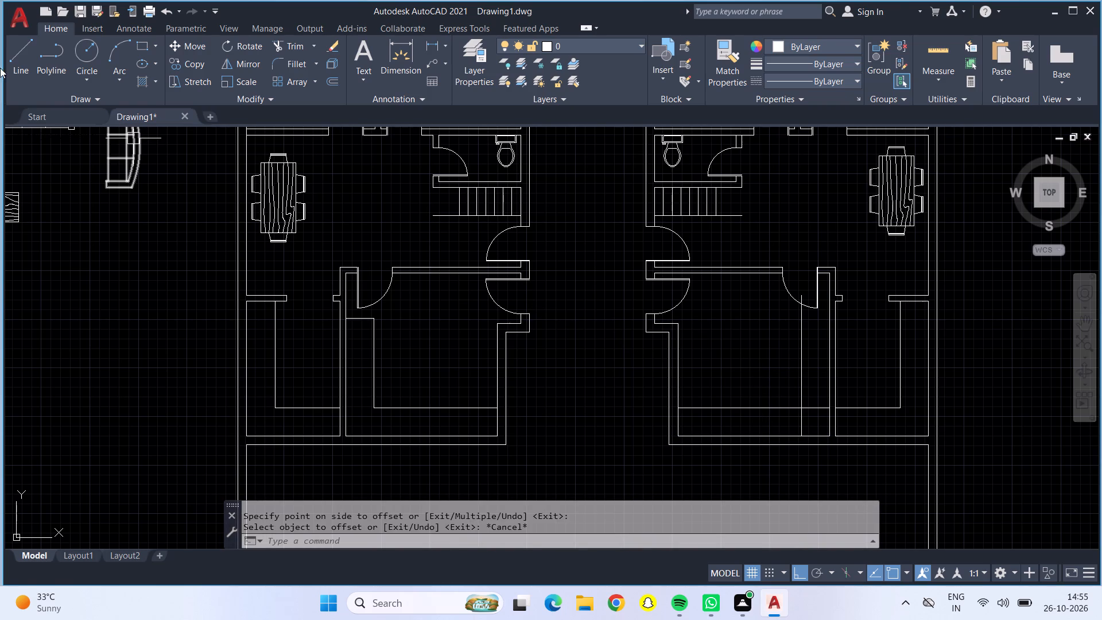
Draw a horizontal line from the upper end of the left unit's counter across to the outer-side wall of the right unit's room.
click(27, 56)
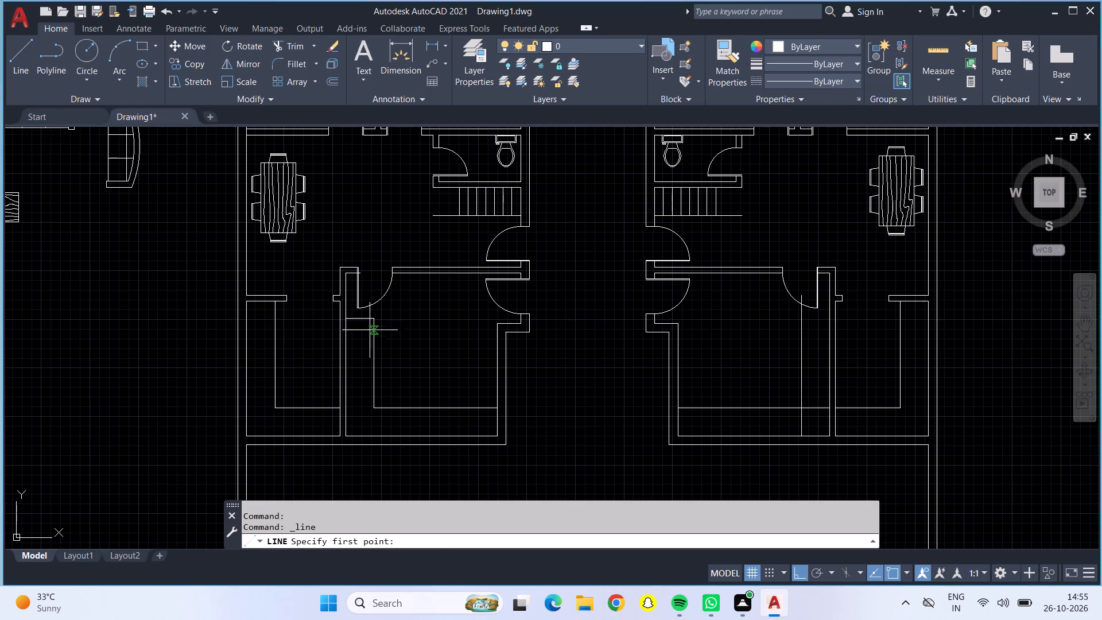
drag(370, 317, 376, 316)
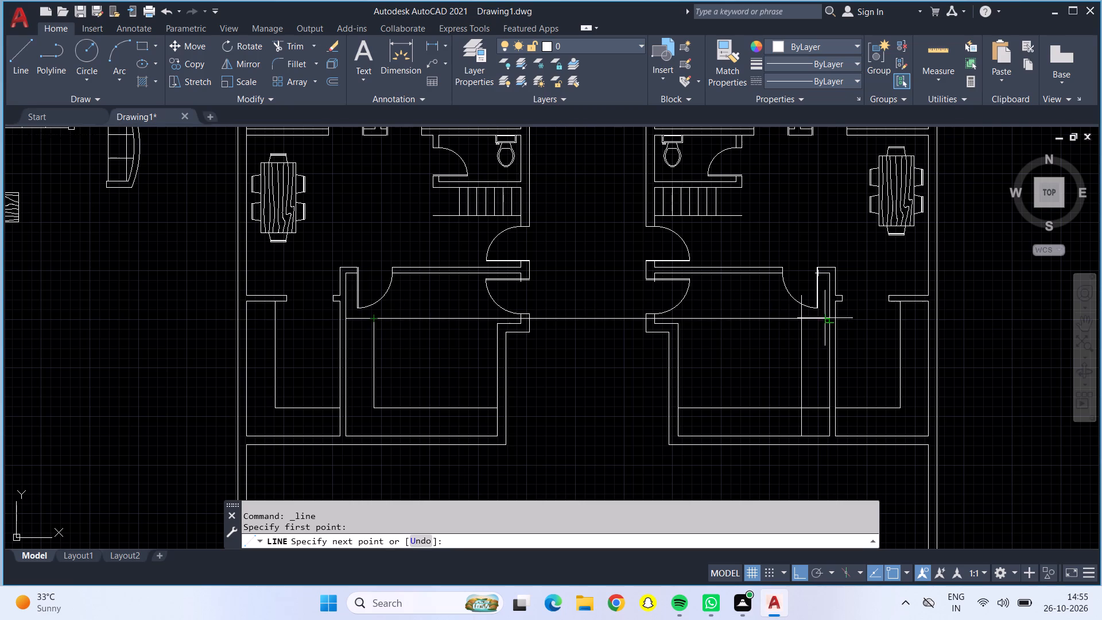
click(831, 319)
key(Escape)
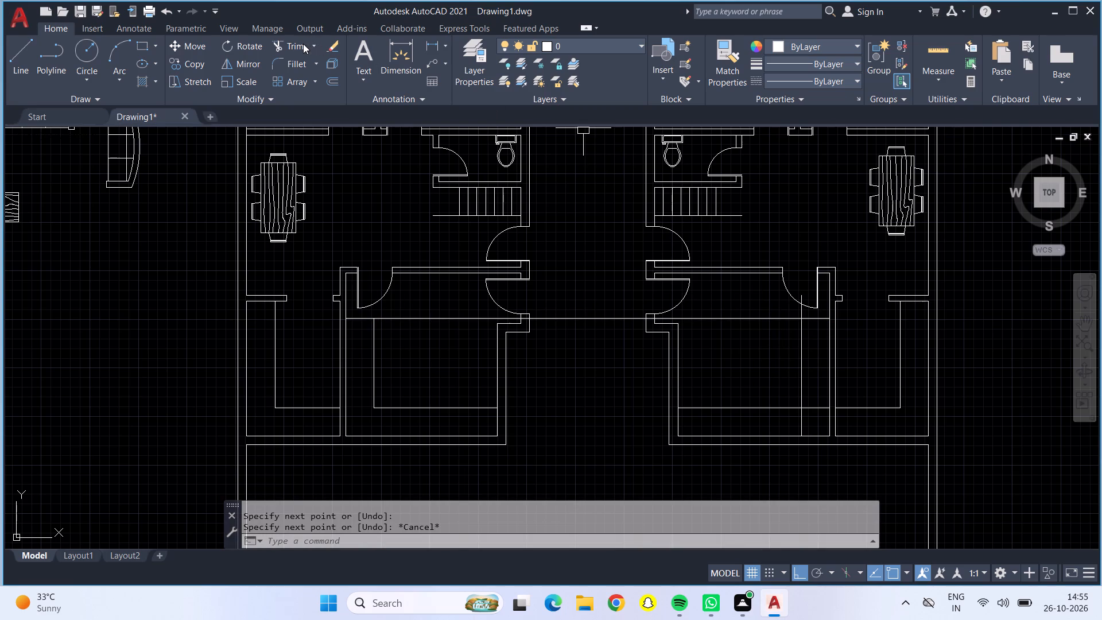
Trim the right room's vertical offset above the closing line, and remove the closing line's excess across the room and between the units.
drag(301, 44, 301, 55)
click(290, 50)
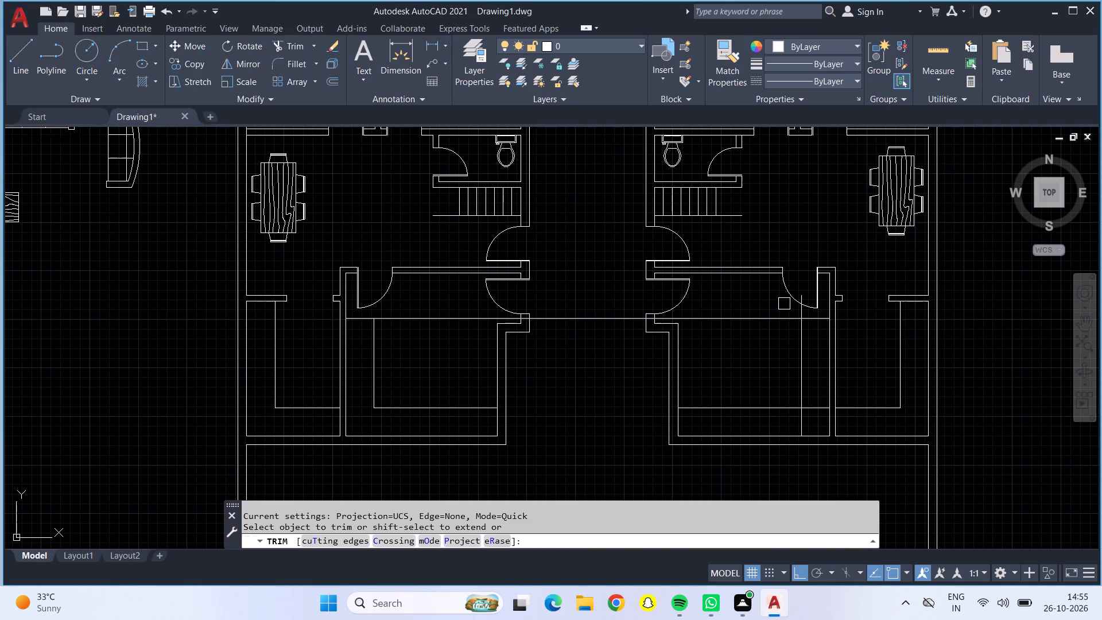
scroll(788, 304, up, 3)
click(833, 327)
click(838, 277)
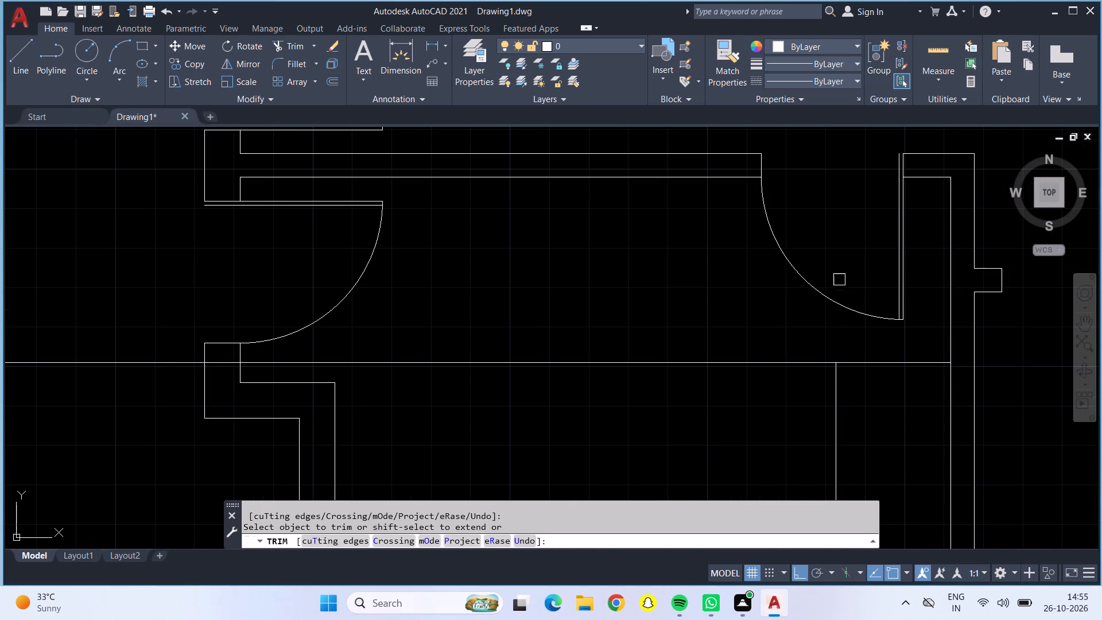
click(809, 362)
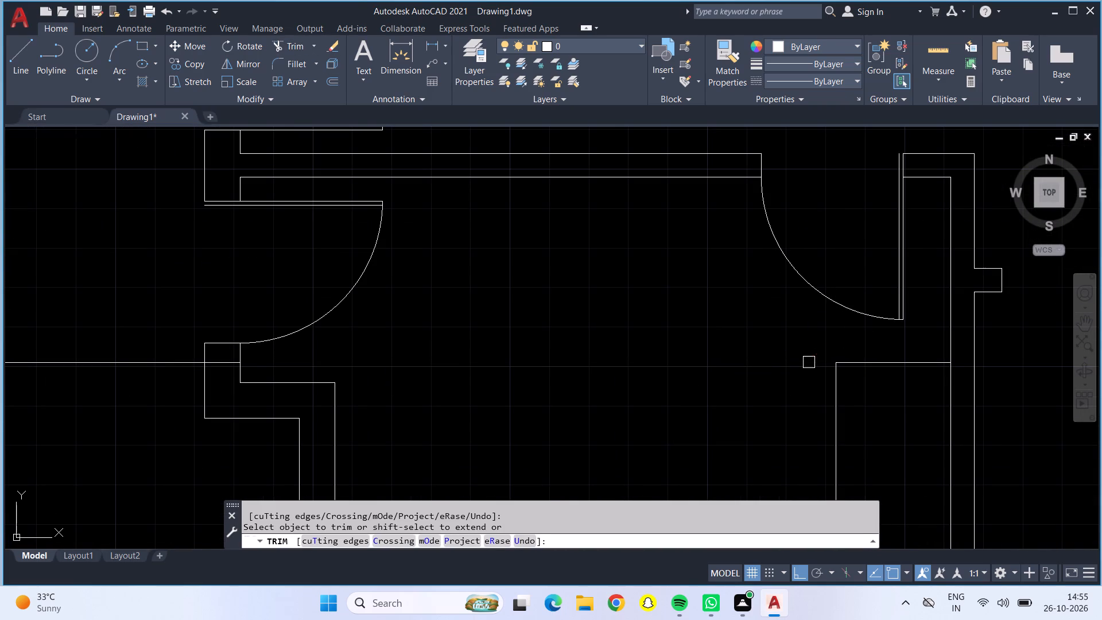
scroll(763, 371, down, 2)
key(Escape)
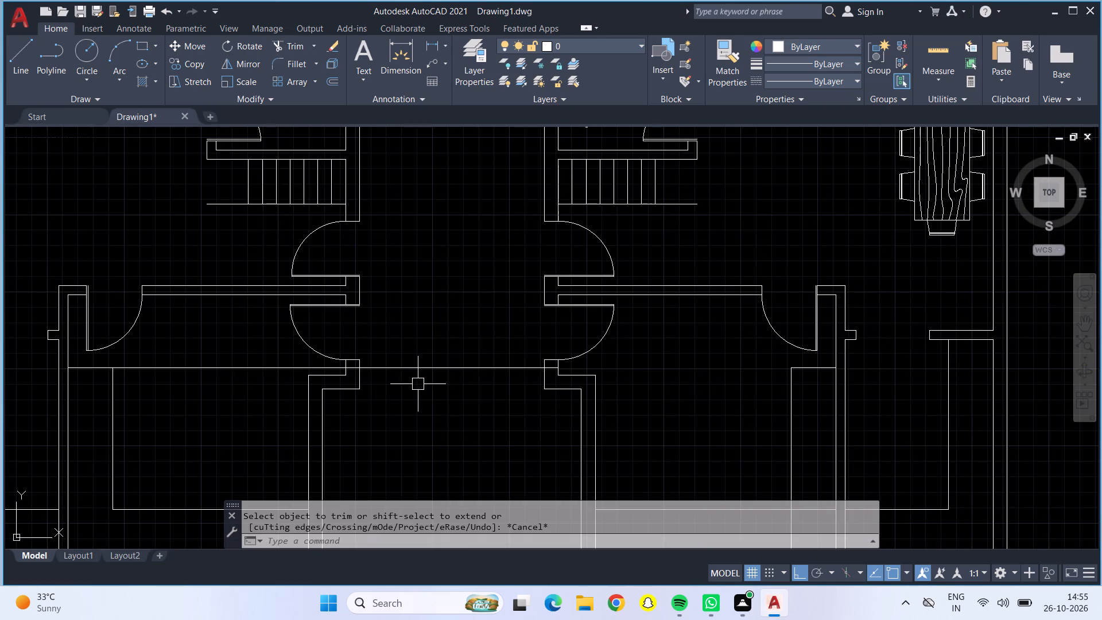
click(423, 366)
key(Delete)
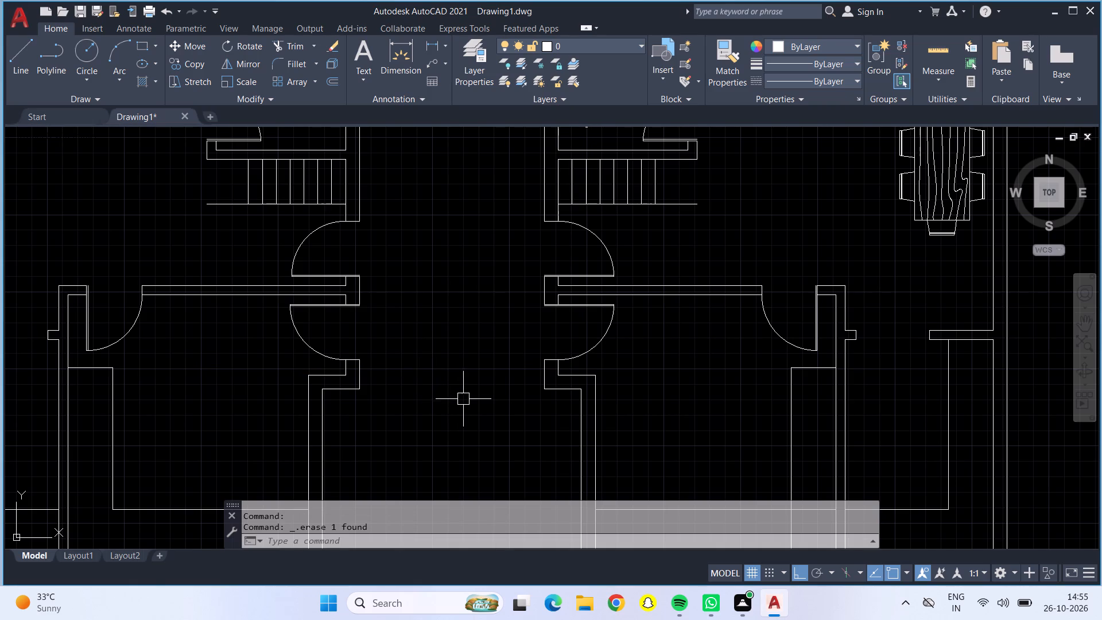
Trim the offset lines where they cross at the right room's lower corner, leaving an L-shaped counter outline.
scroll(653, 394, down, 1)
middle_drag(655, 393, 643, 280)
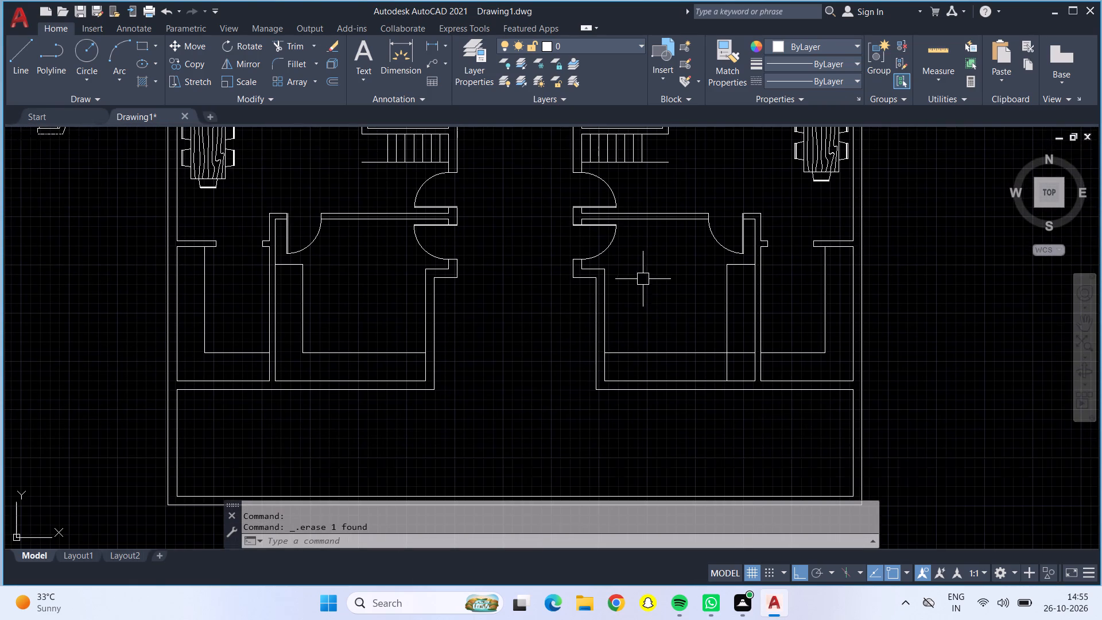
click(289, 46)
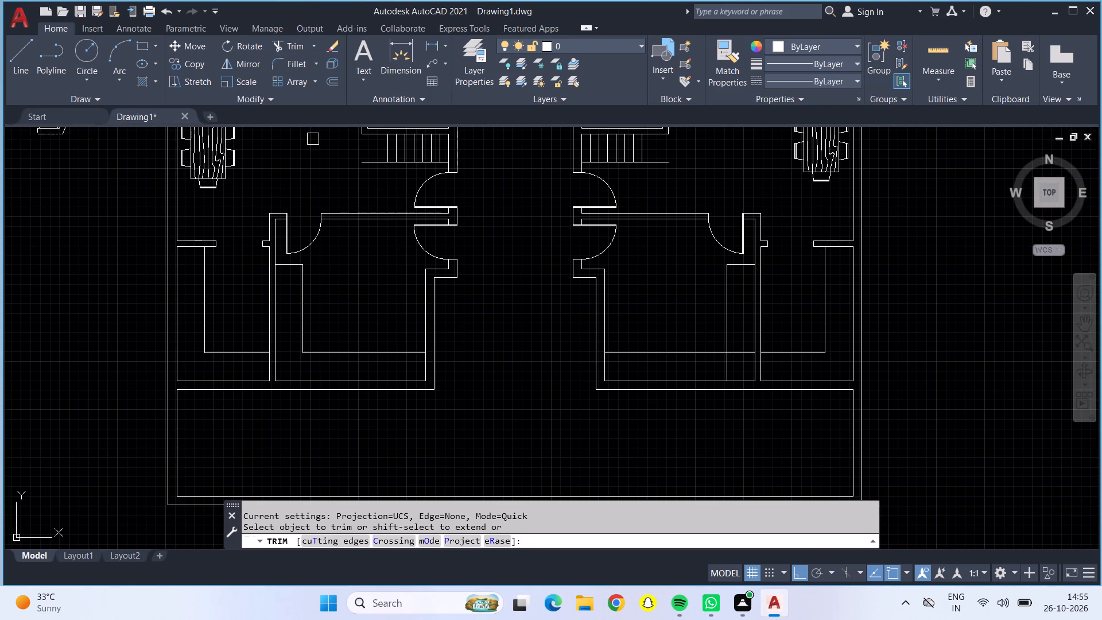
scroll(740, 355, up, 2)
drag(734, 317, 738, 343)
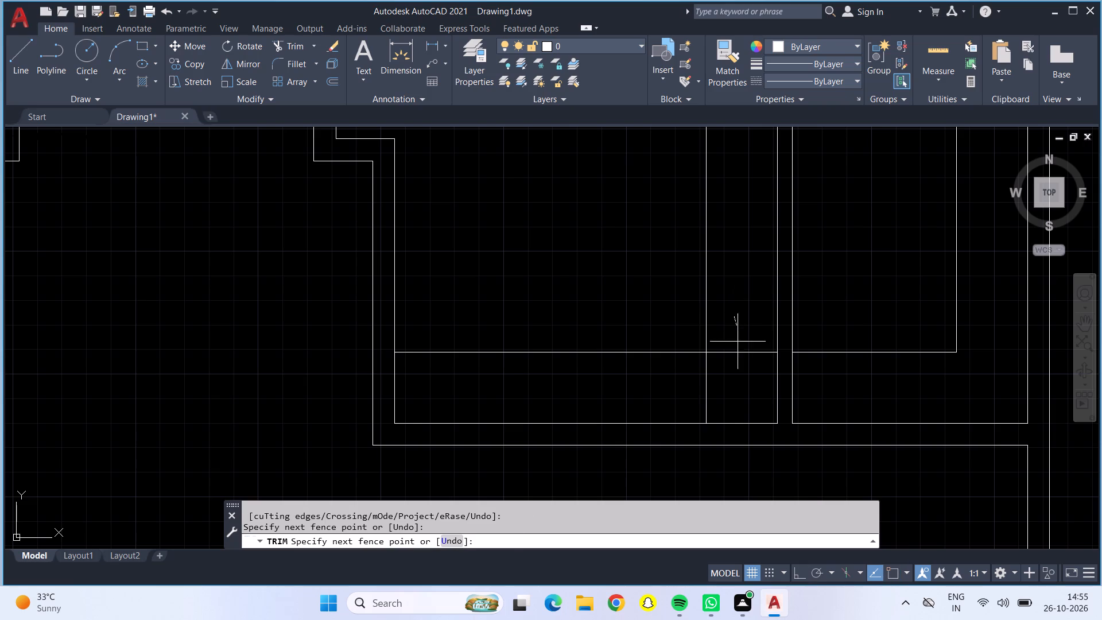
drag(738, 343, 682, 417)
scroll(678, 402, down, 3)
middle_drag(645, 368, 643, 369)
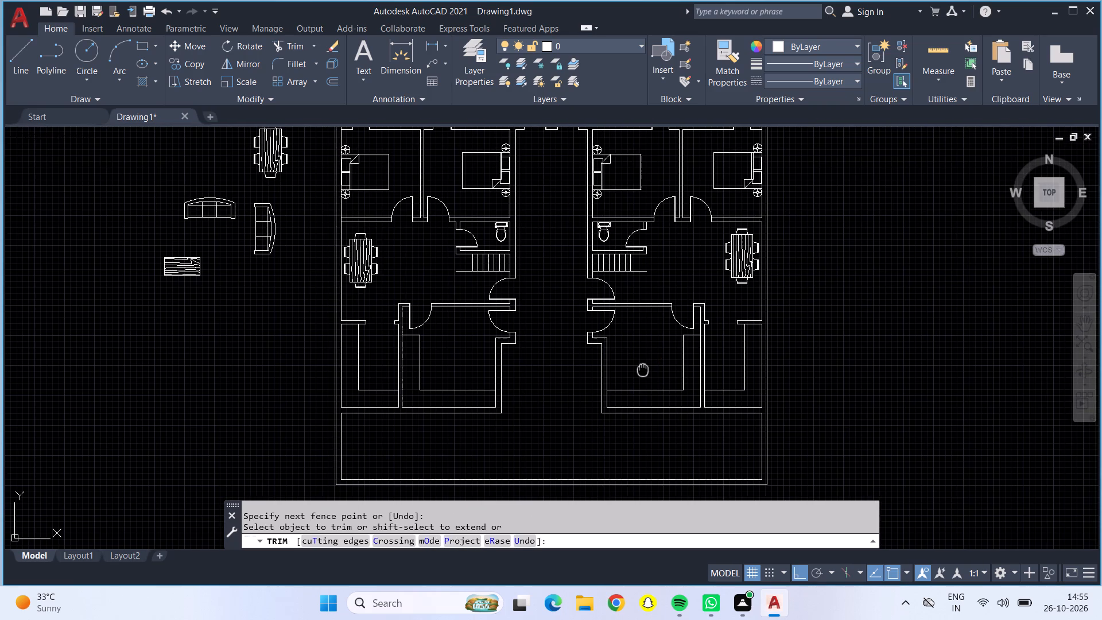
middle_drag(643, 369, 653, 400)
key(Escape)
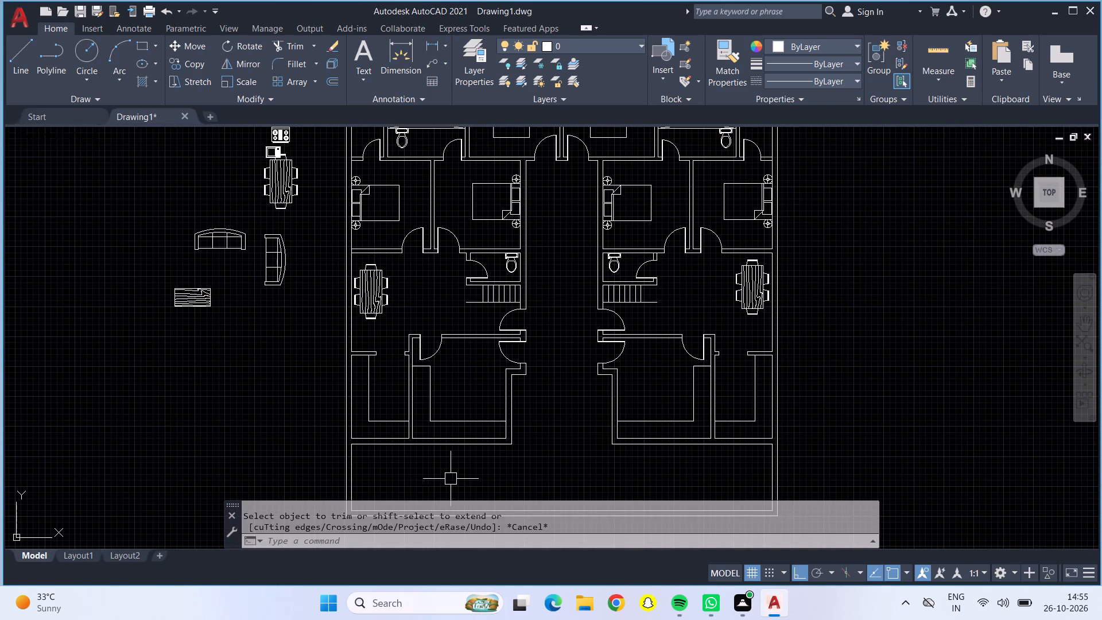
Copy the wood-grain table from beside the plan into the left unit's L-counter room, just above the lower counter, with Ortho off.
scroll(534, 398, up, 2)
scroll(548, 413, down, 1)
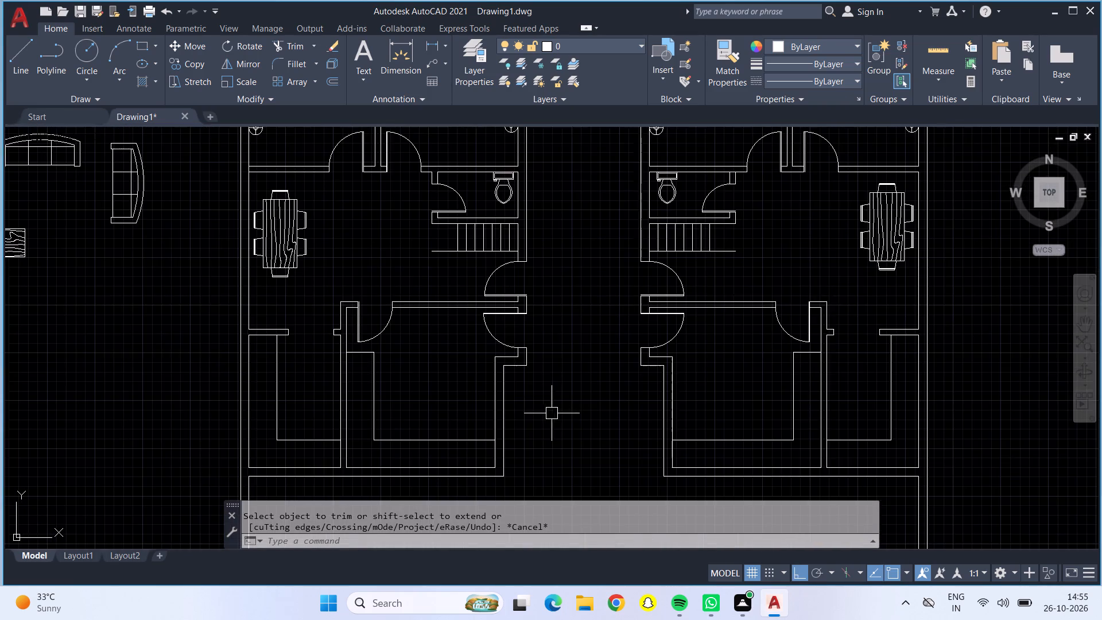
middle_drag(552, 412, 645, 341)
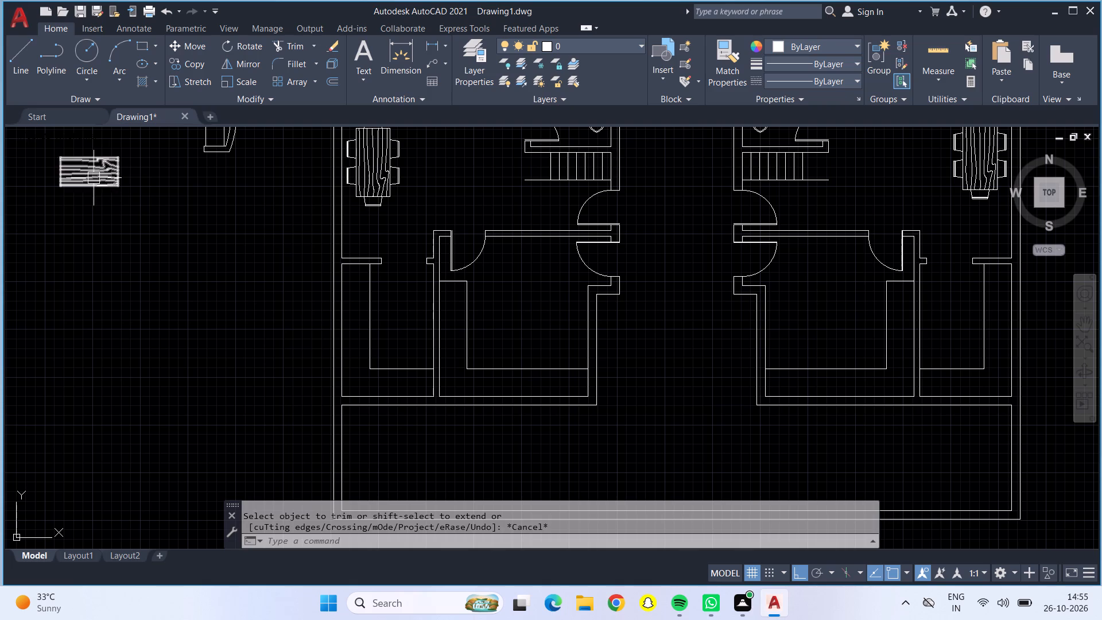
click(94, 178)
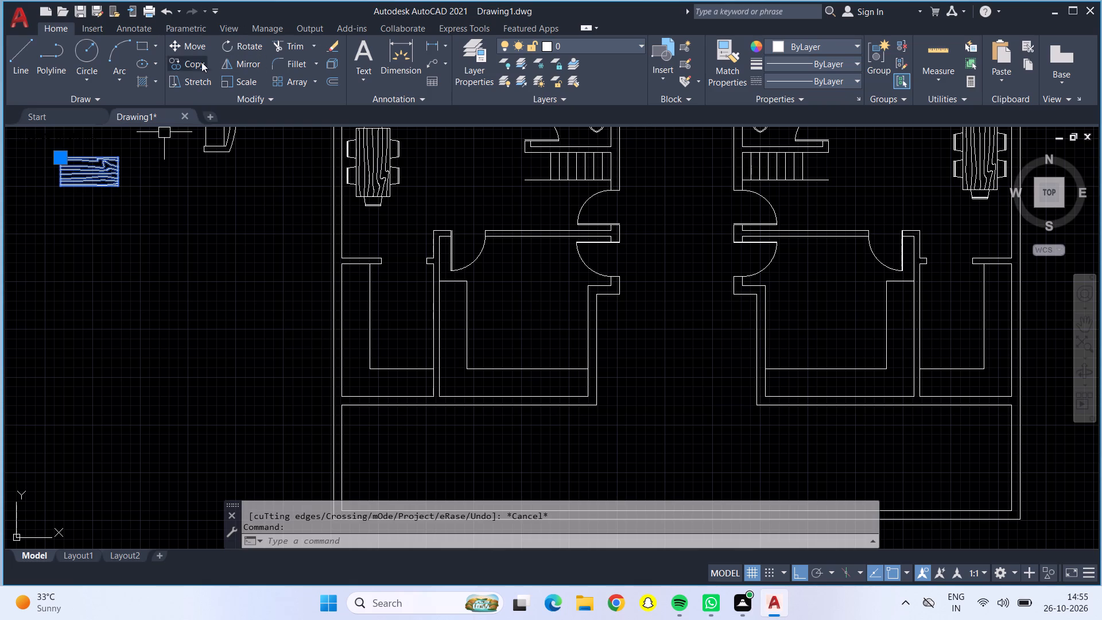
click(194, 61)
click(71, 179)
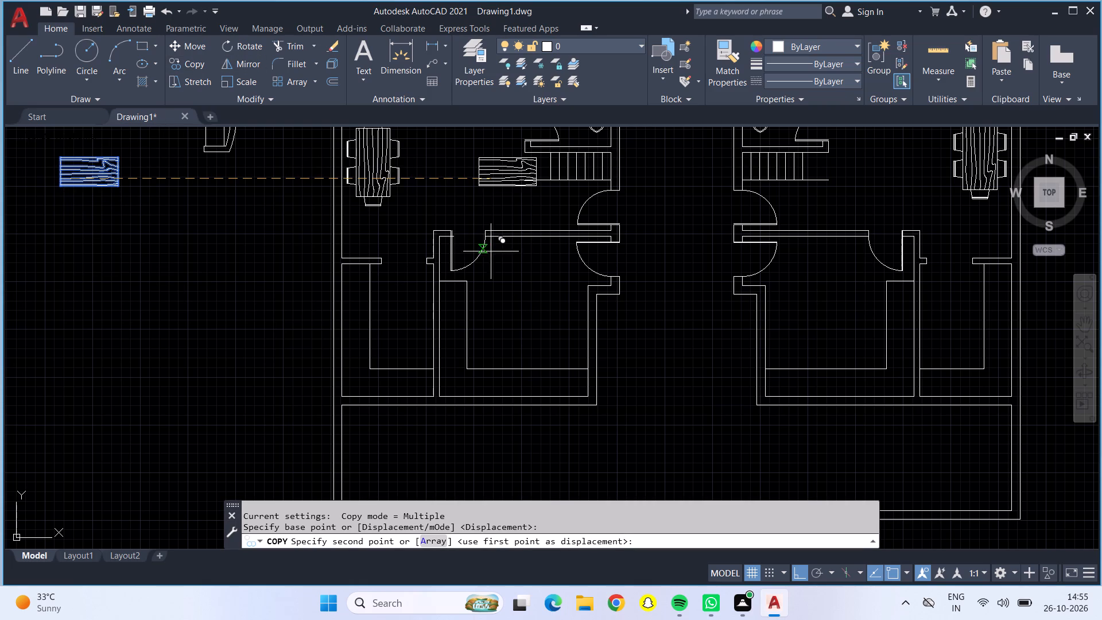
key(F8)
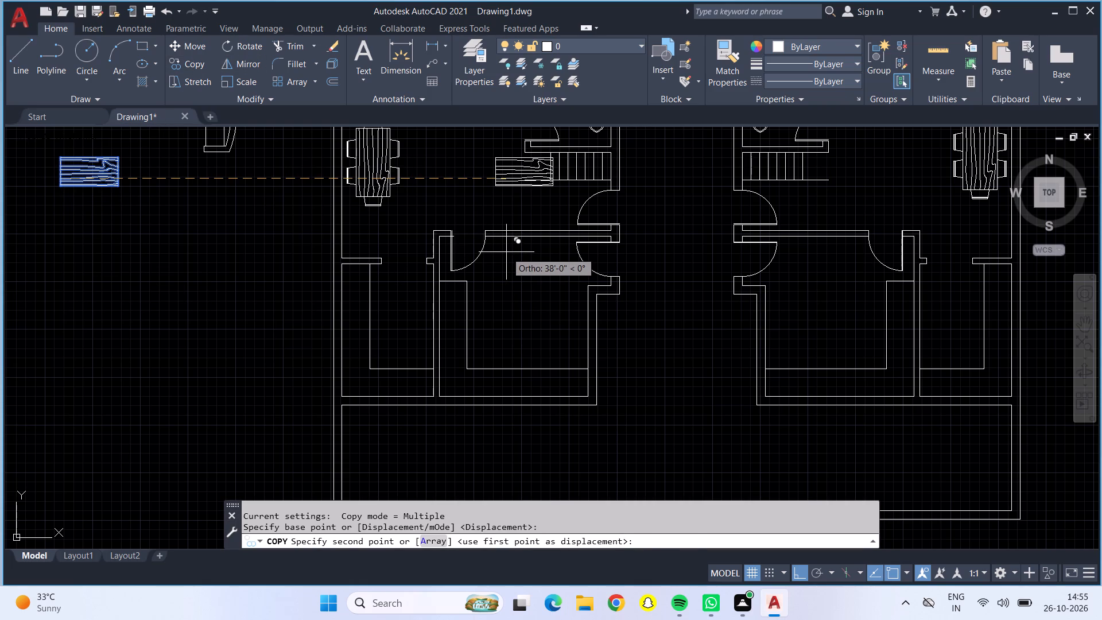
scroll(526, 350, up, 2)
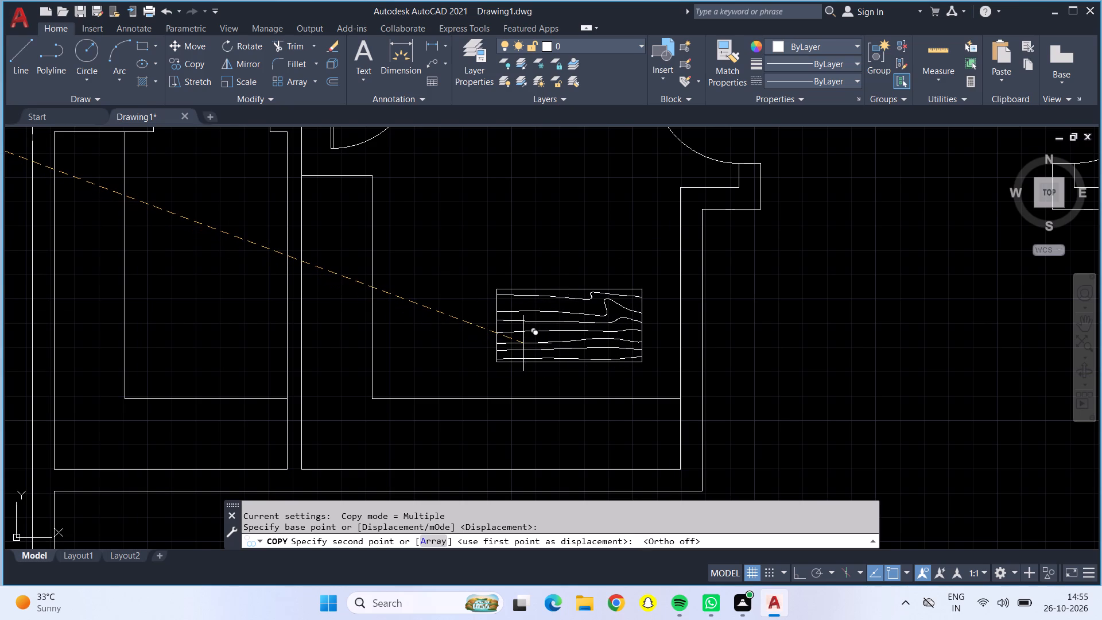
click(523, 346)
key(Escape)
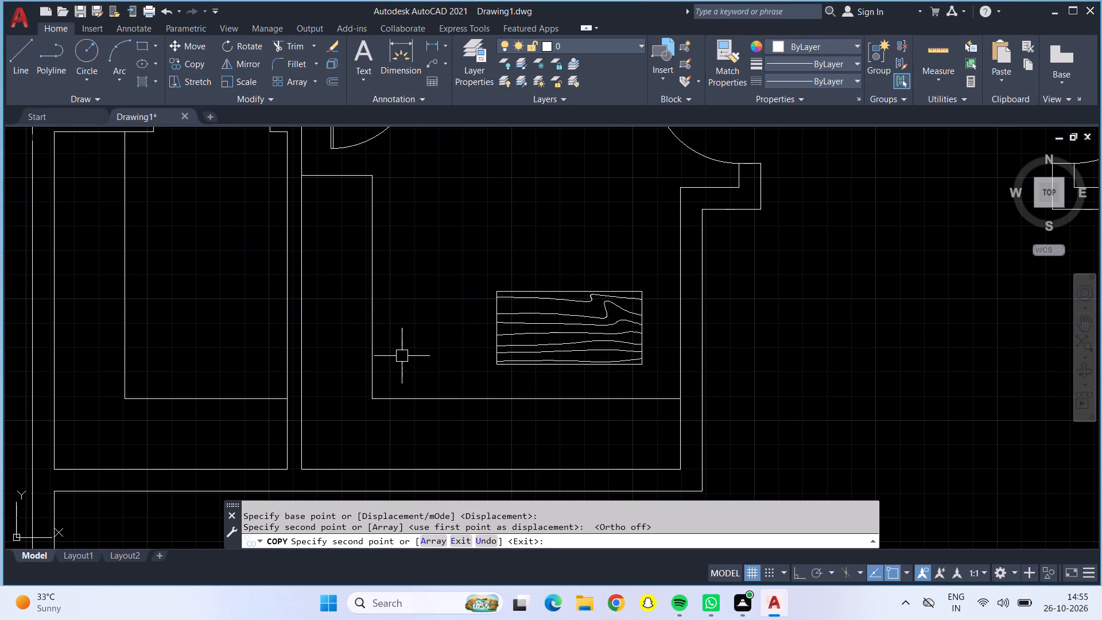
key(Escape)
Rotate the original wood-grain table beside the plan a quarter turn with Ortho on, so that it stands vertically.
scroll(464, 320, down, 3)
middle_drag(468, 279, 645, 351)
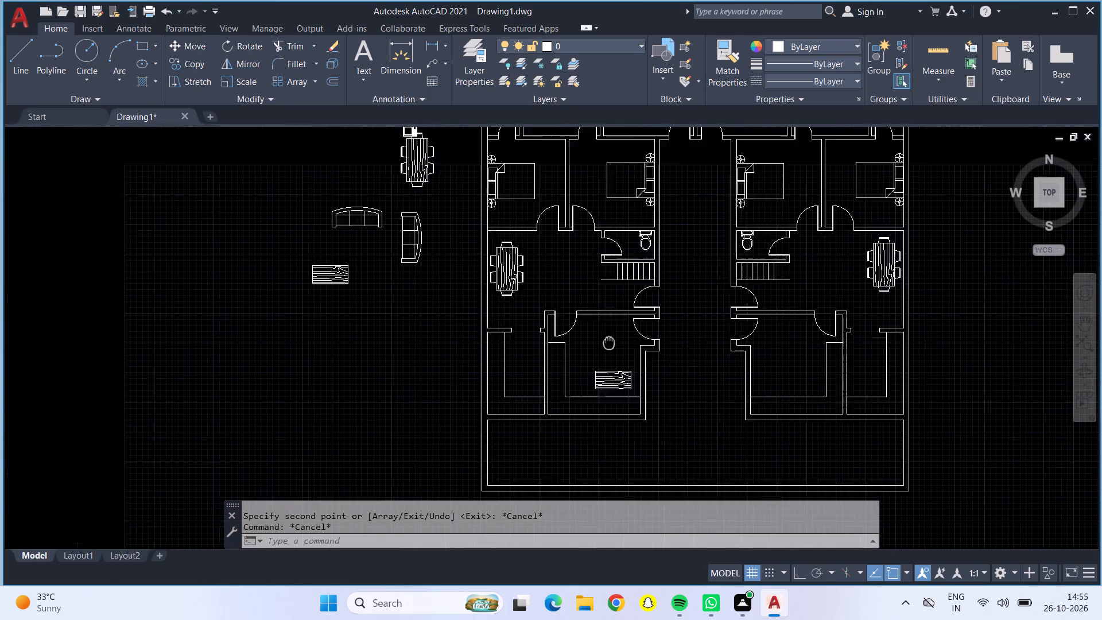
middle_drag(645, 351, 694, 367)
click(444, 293)
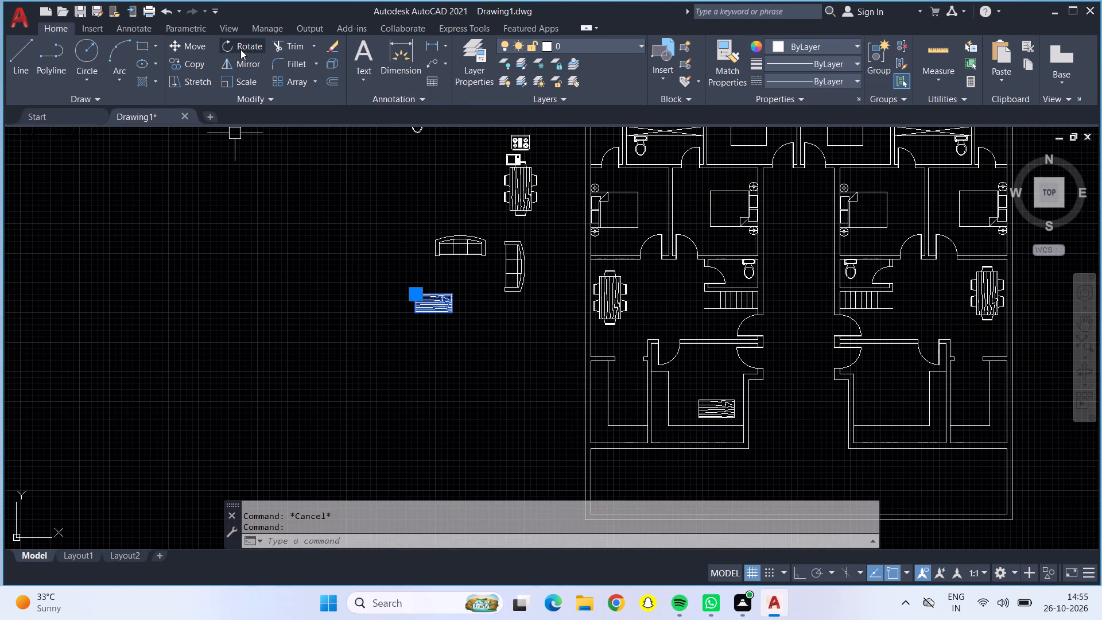
click(240, 48)
click(447, 306)
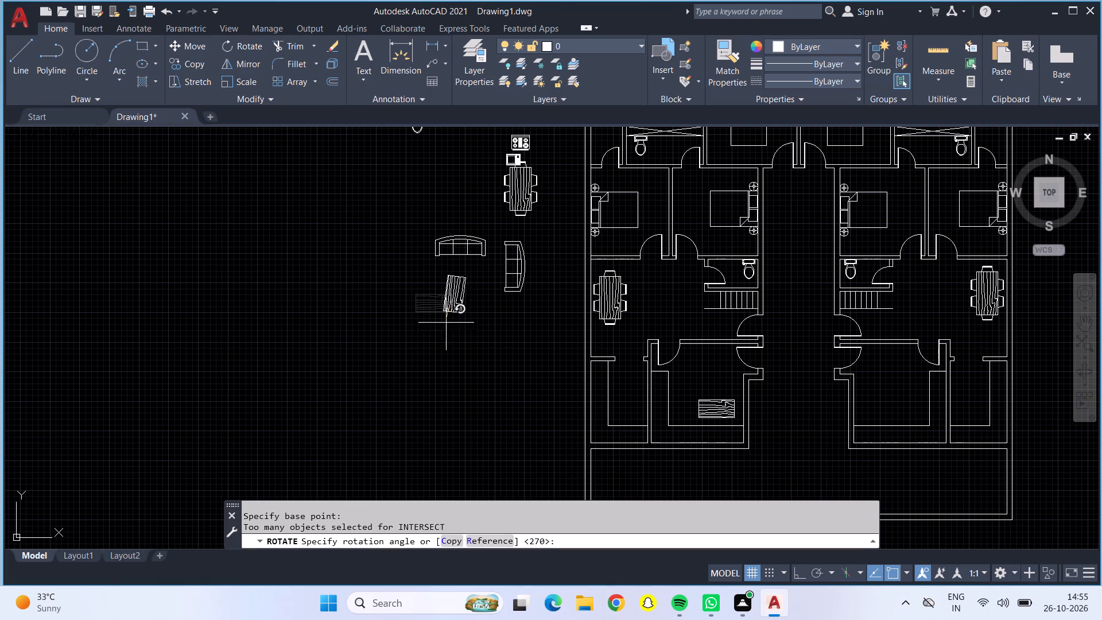
key(F8)
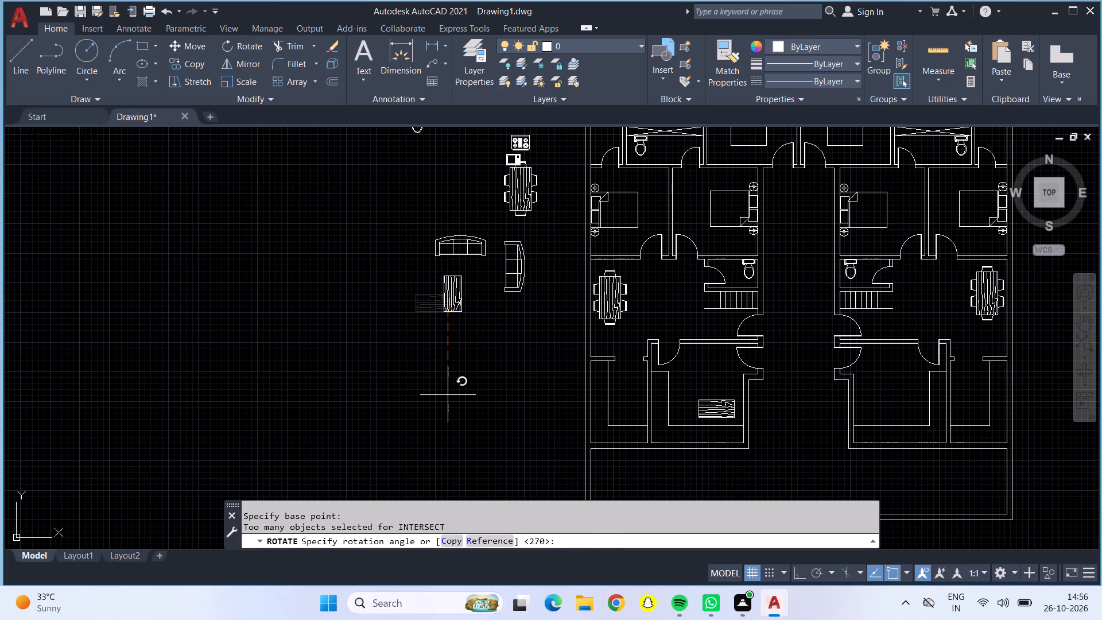
click(467, 365)
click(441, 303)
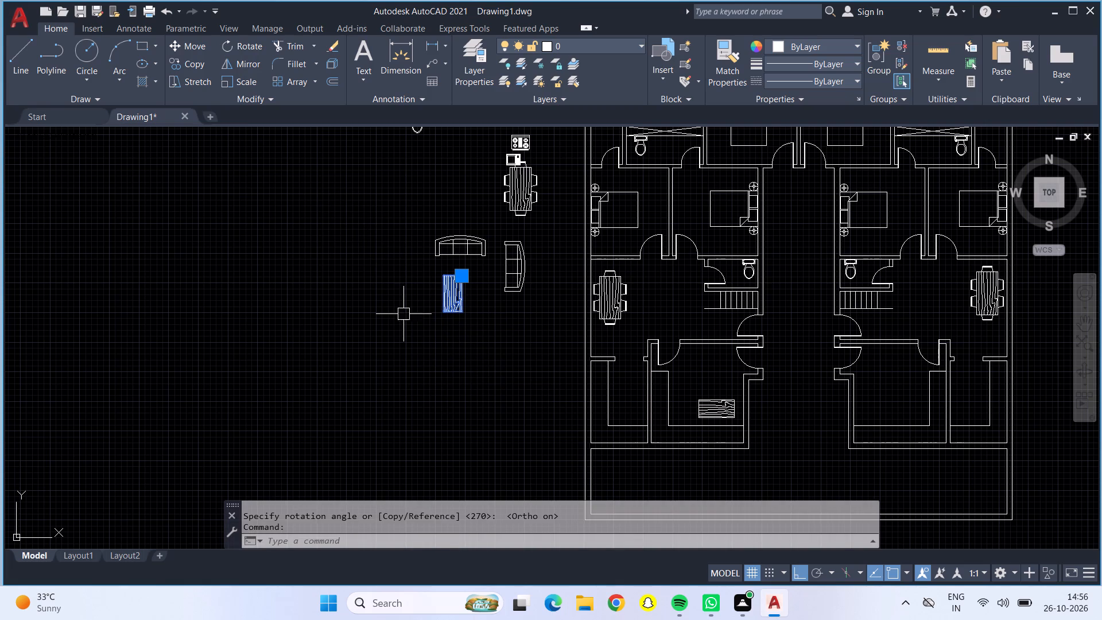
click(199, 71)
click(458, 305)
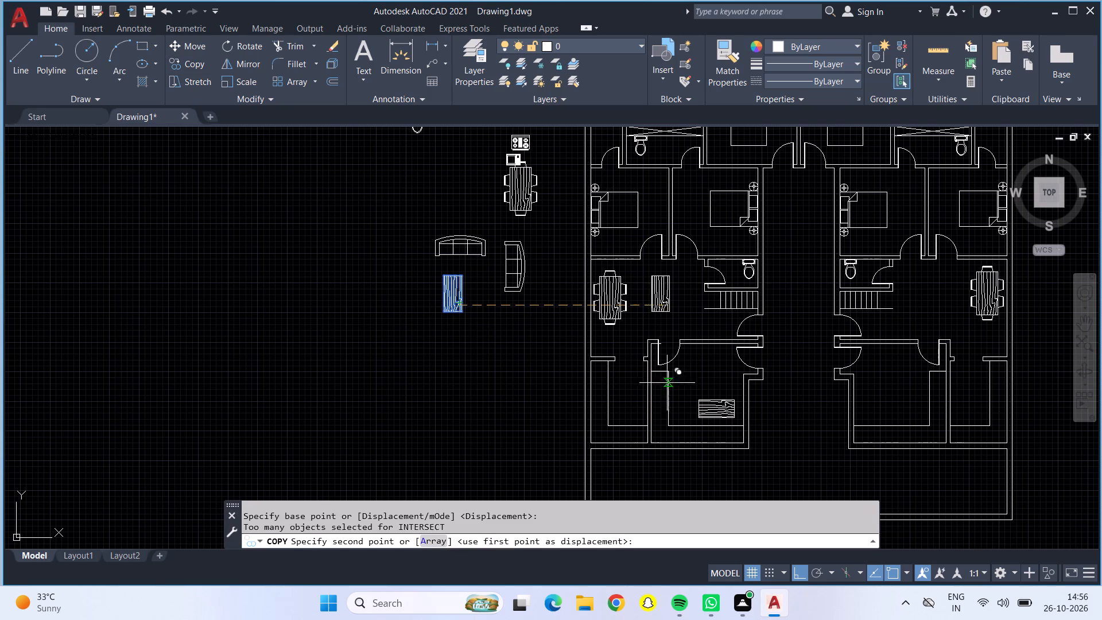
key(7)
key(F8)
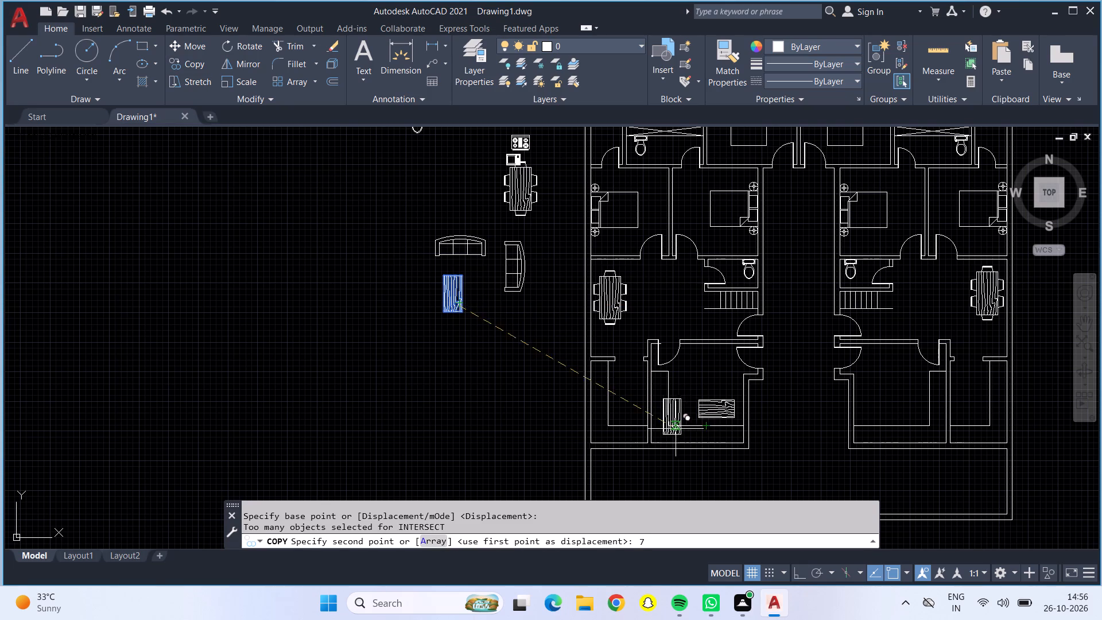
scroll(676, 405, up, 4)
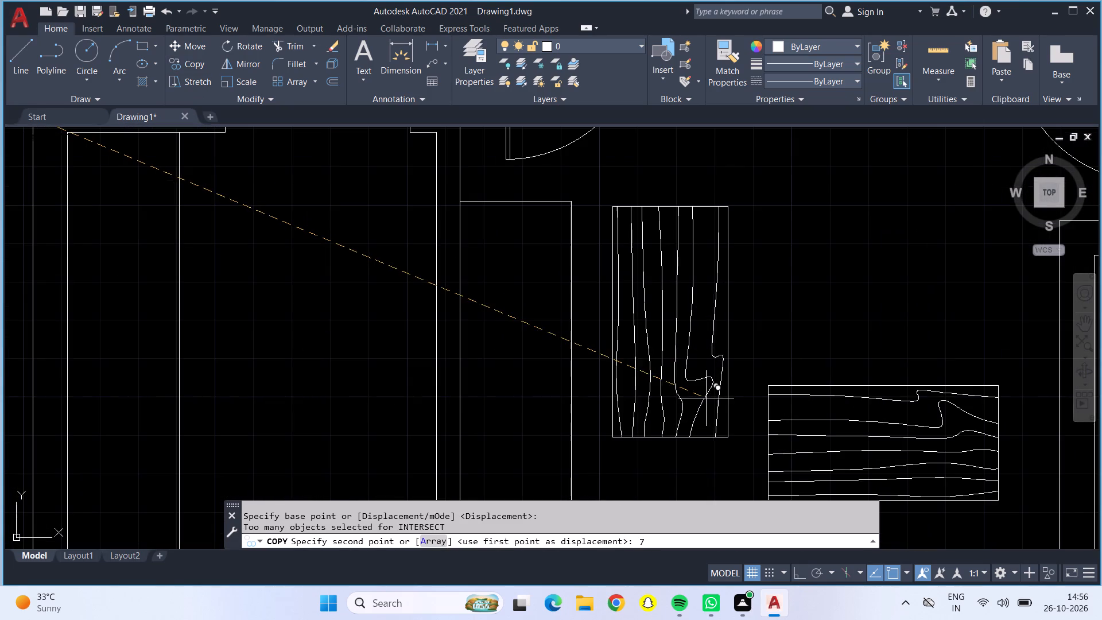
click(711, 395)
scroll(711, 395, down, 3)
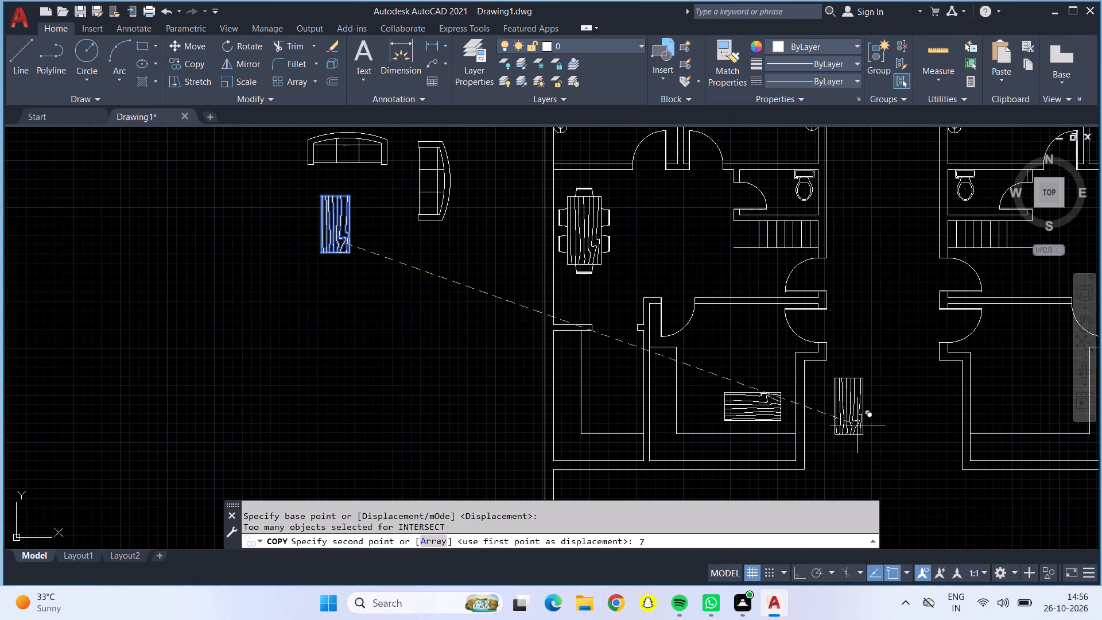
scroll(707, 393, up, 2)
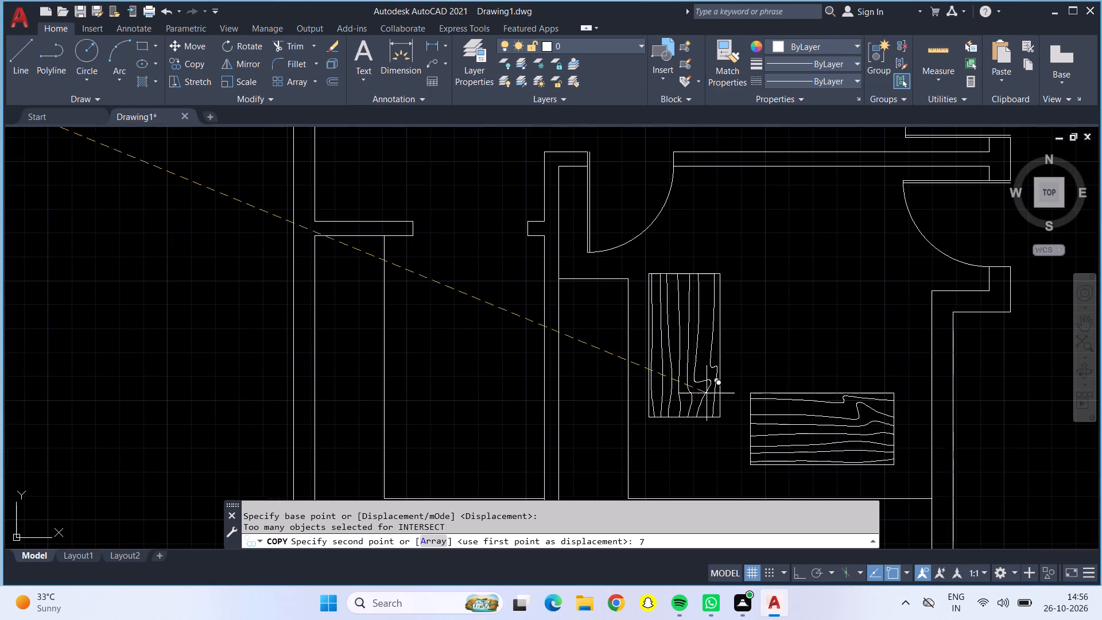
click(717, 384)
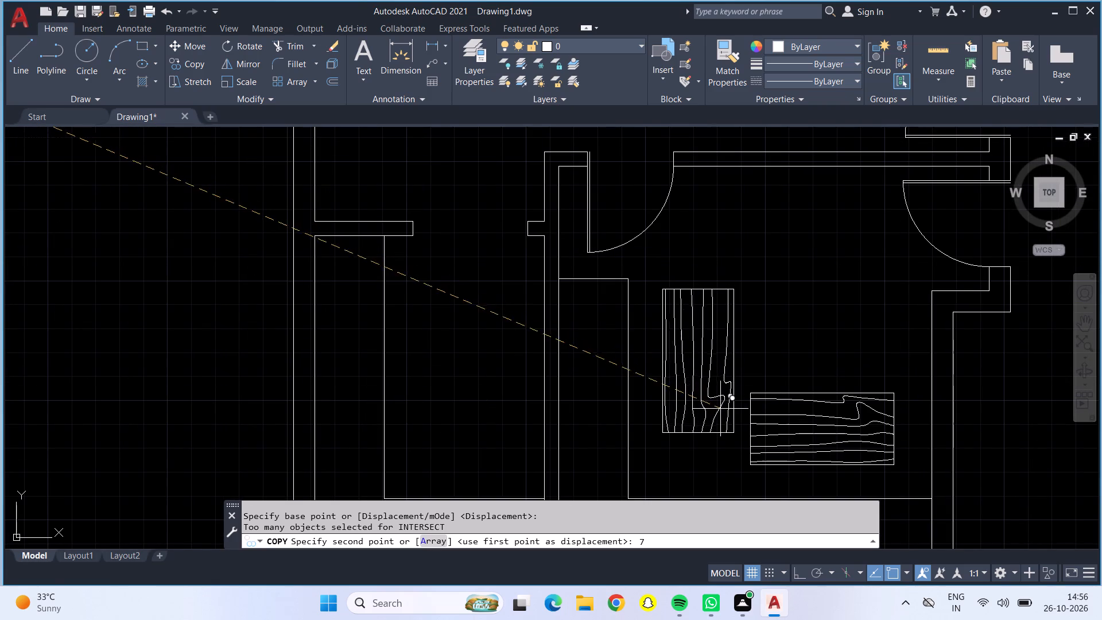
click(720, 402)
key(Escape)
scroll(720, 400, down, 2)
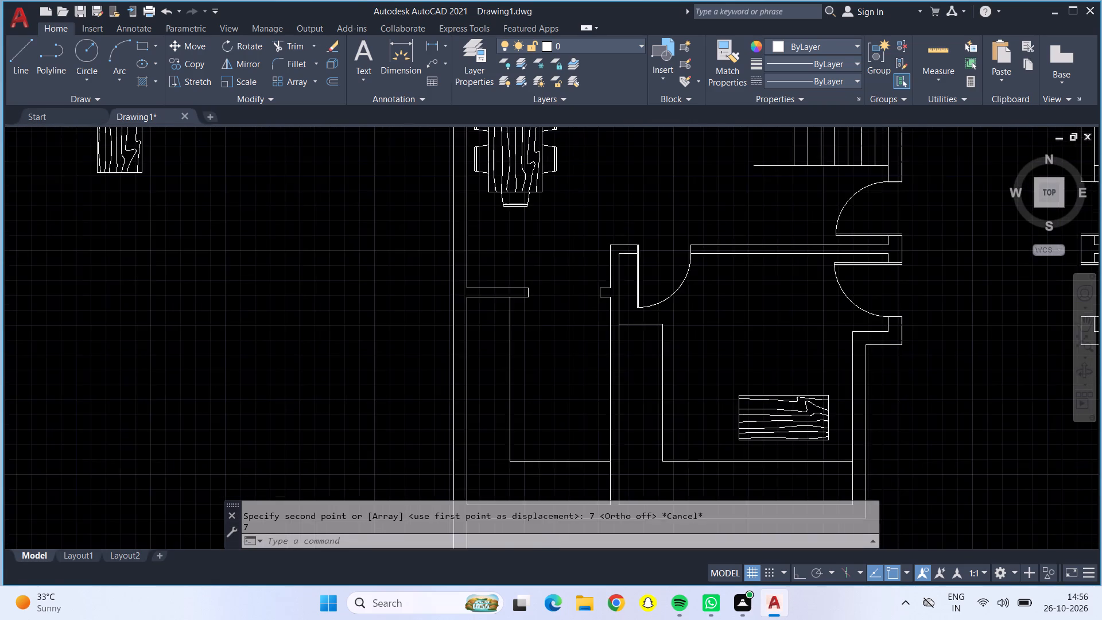
Copy the vertical wood-grain table from beside the plan into the left unit's L-counter room, against the horizontal table's left end.
click(327, 232)
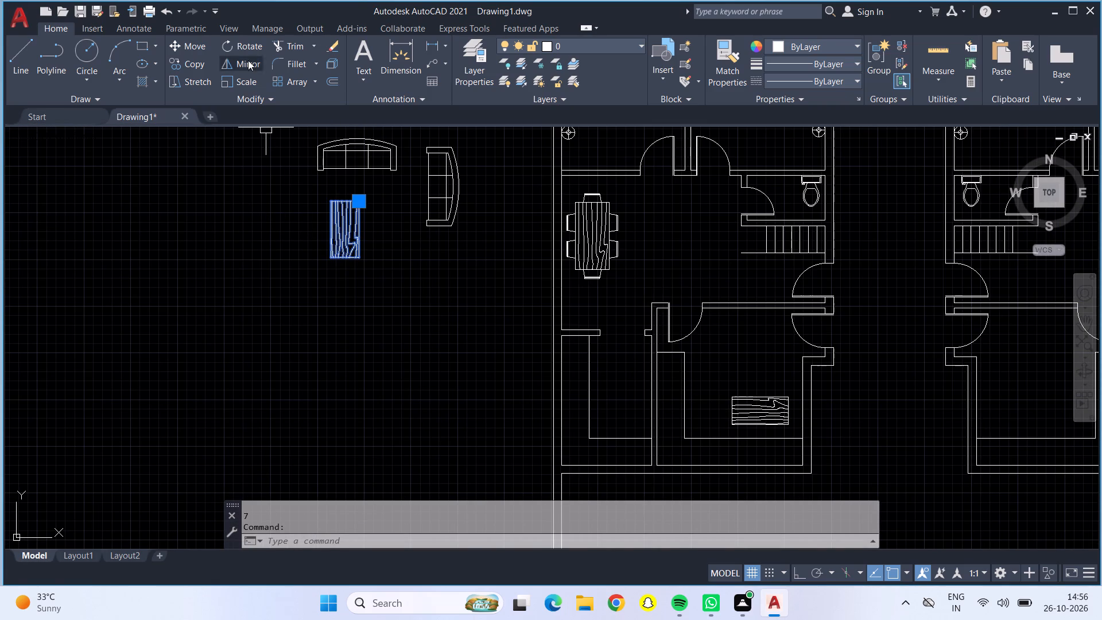
click(187, 69)
click(351, 213)
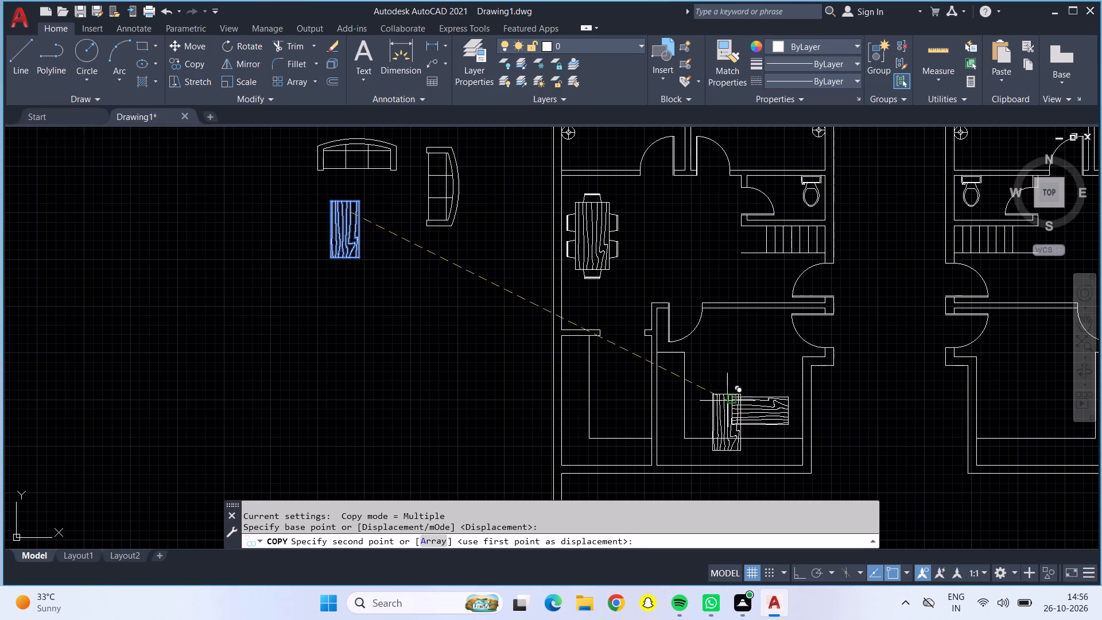
scroll(714, 388, up, 2)
scroll(670, 176, down, 1)
scroll(689, 270, up, 1)
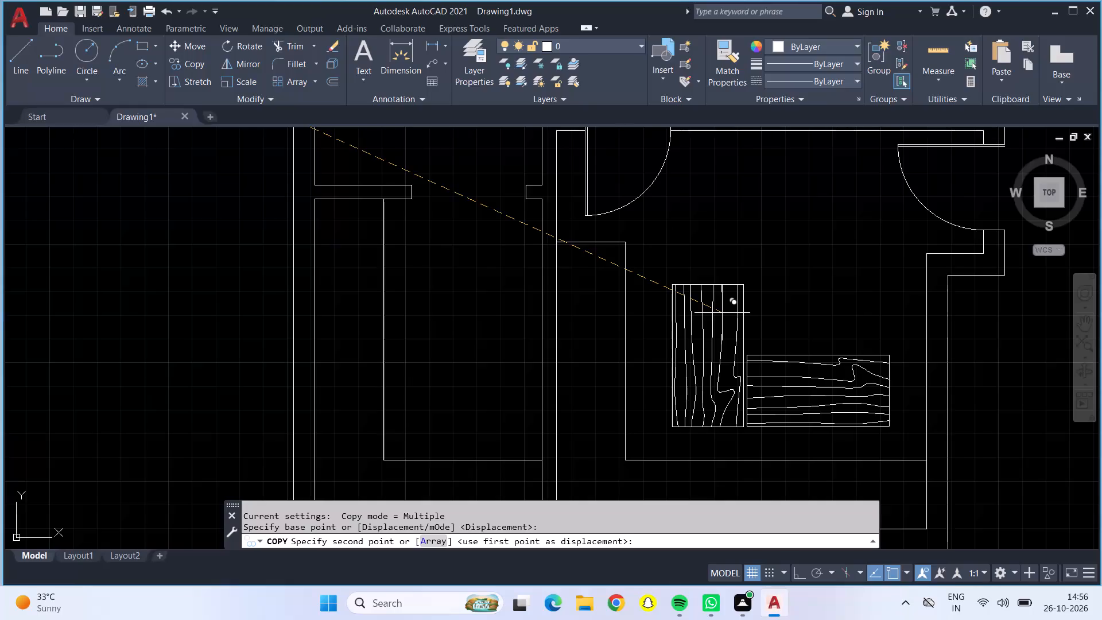
click(722, 313)
Place another copy of the vertical wood-grain table in the right unit's L-counter room, beside the counter's vertical leg.
scroll(721, 306, down, 2)
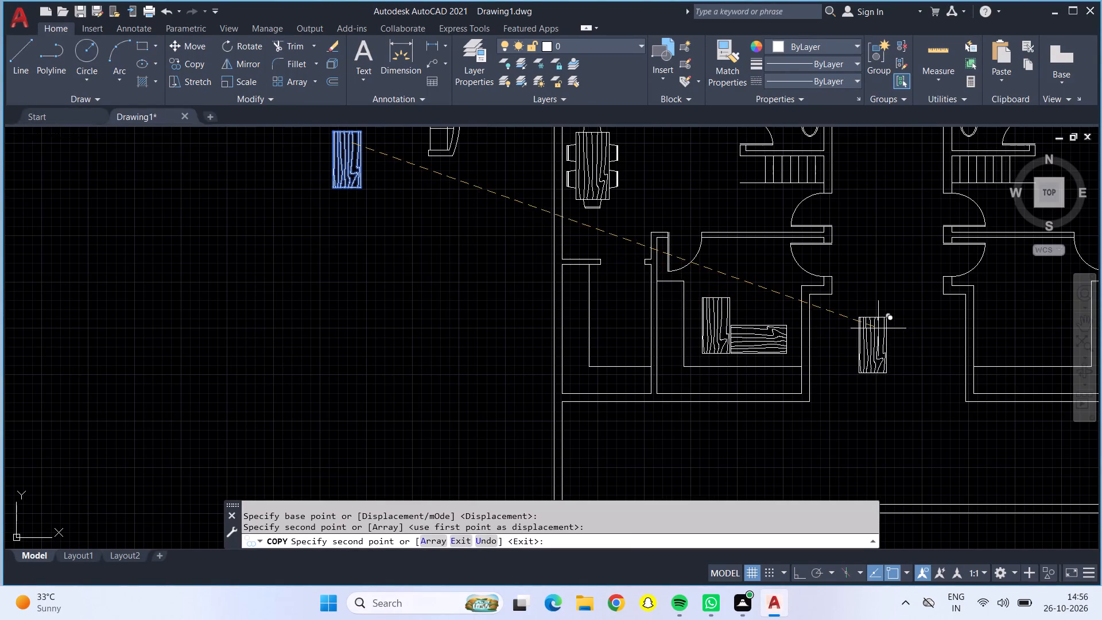
middle_drag(878, 327, 496, 335)
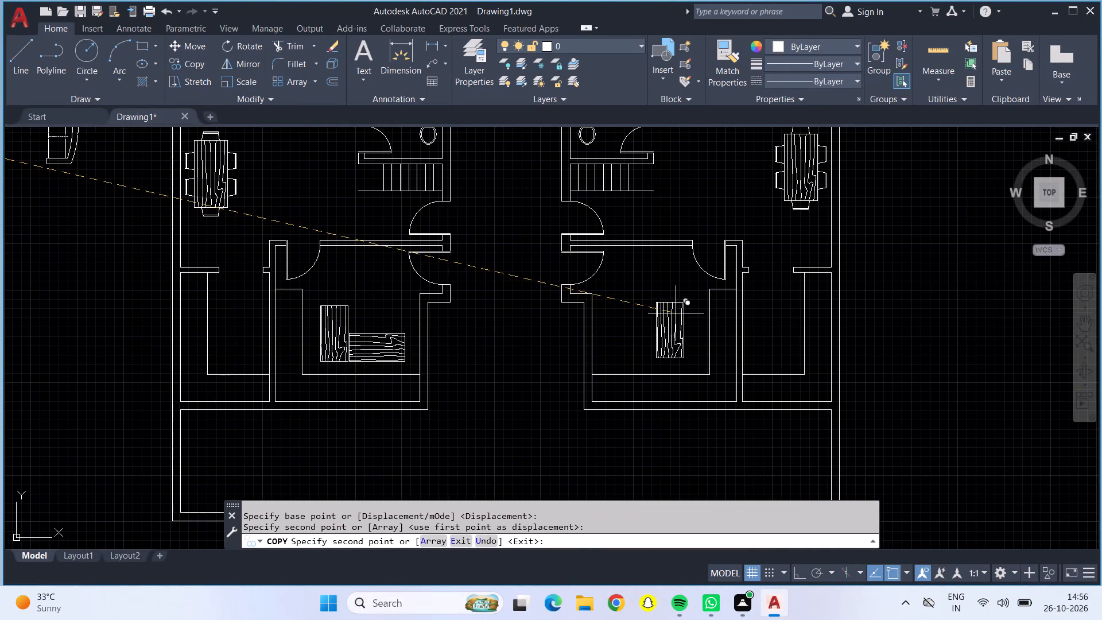
scroll(676, 313, up, 1)
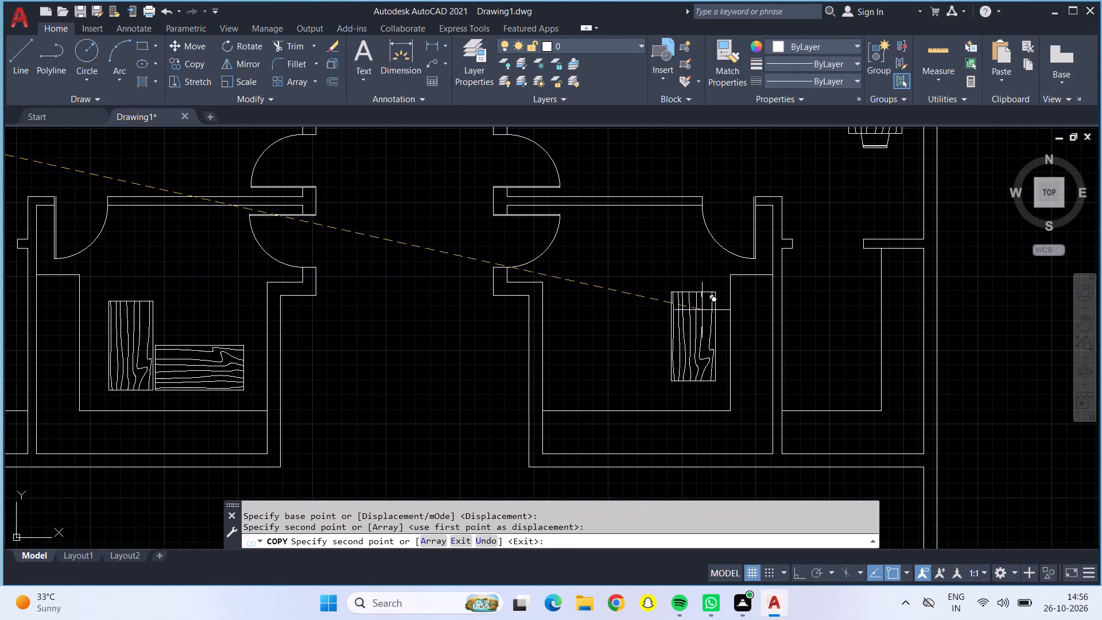
scroll(703, 312, up, 2)
middle_drag(691, 308, 680, 234)
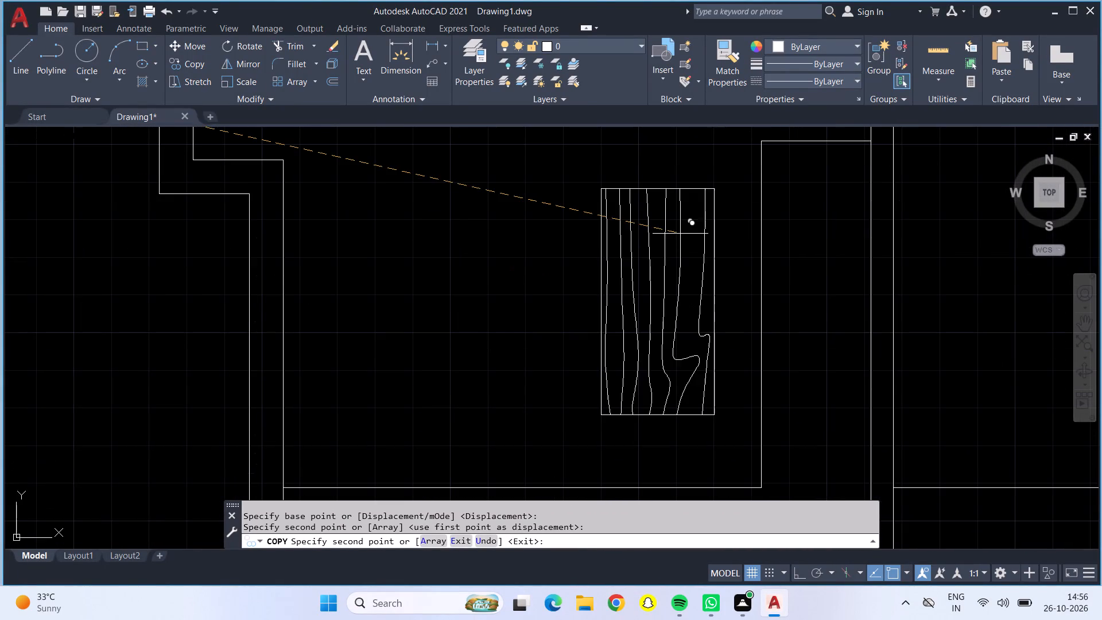
click(678, 243)
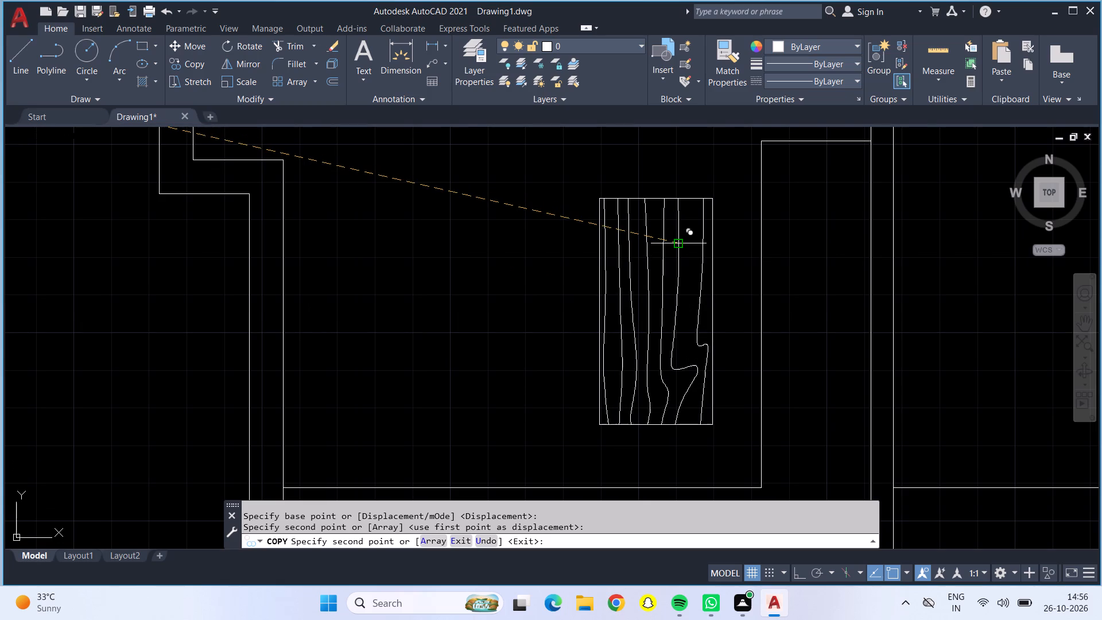
key(Escape)
Copy the left unit's horizontal wood-grain table into the right unit's L-counter room, meeting the vertical table's lower left side.
scroll(505, 228, down, 2)
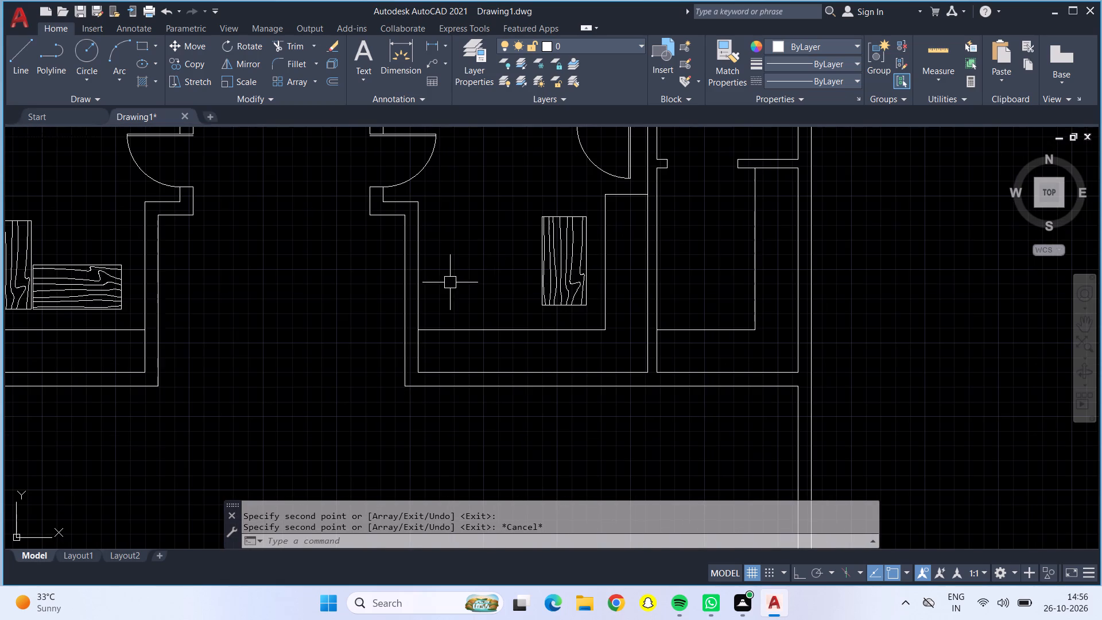
click(75, 284)
click(183, 62)
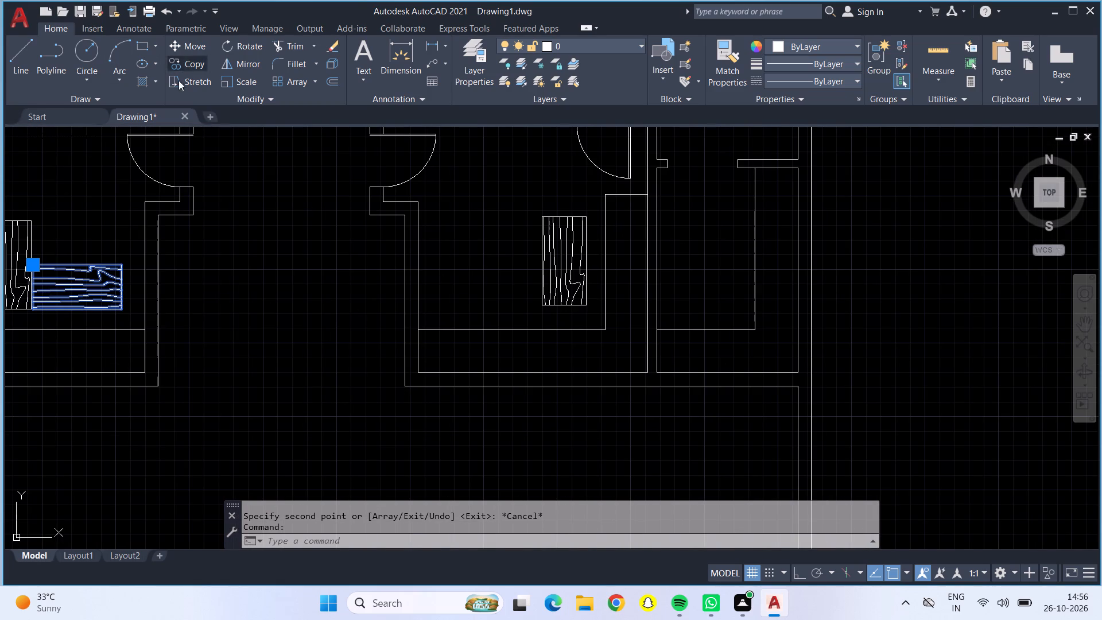
click(111, 286)
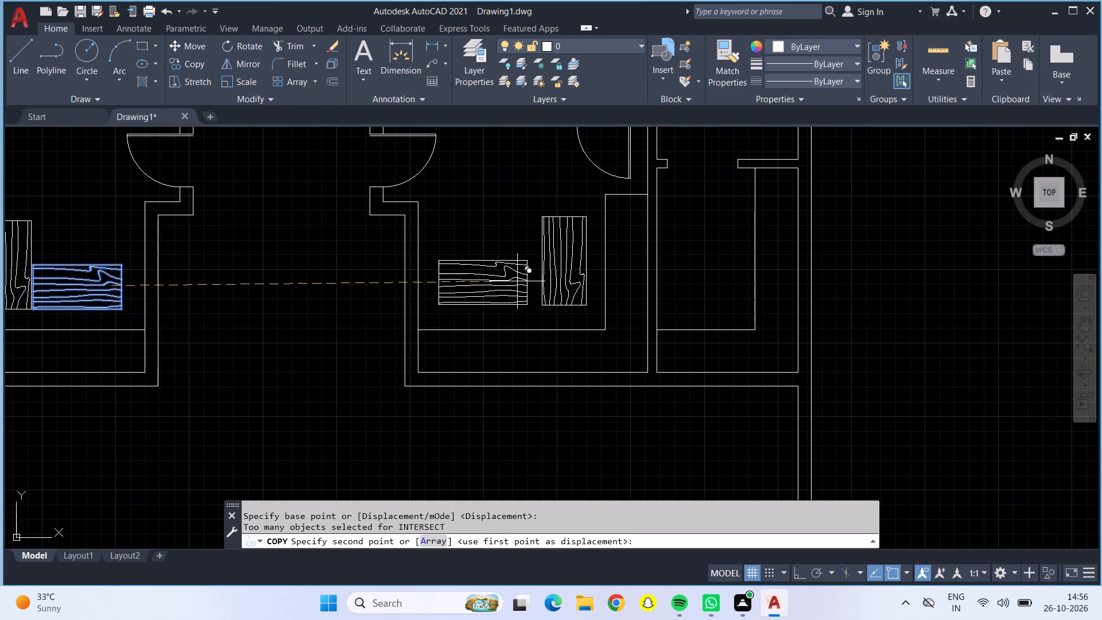
scroll(526, 284, up, 2)
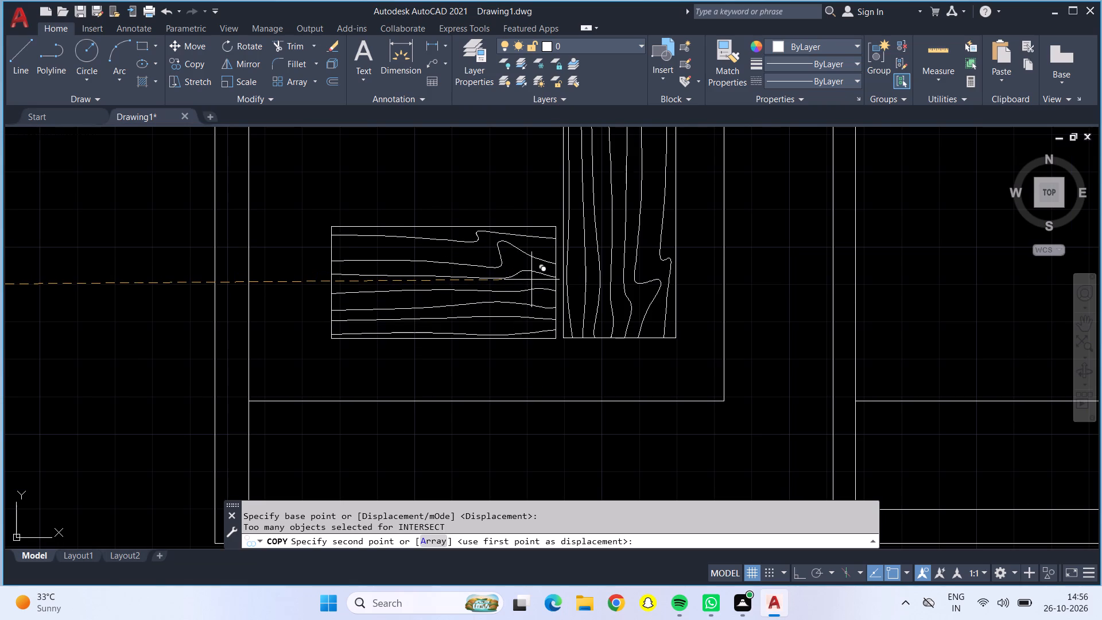
scroll(531, 280, up, 2)
click(531, 279)
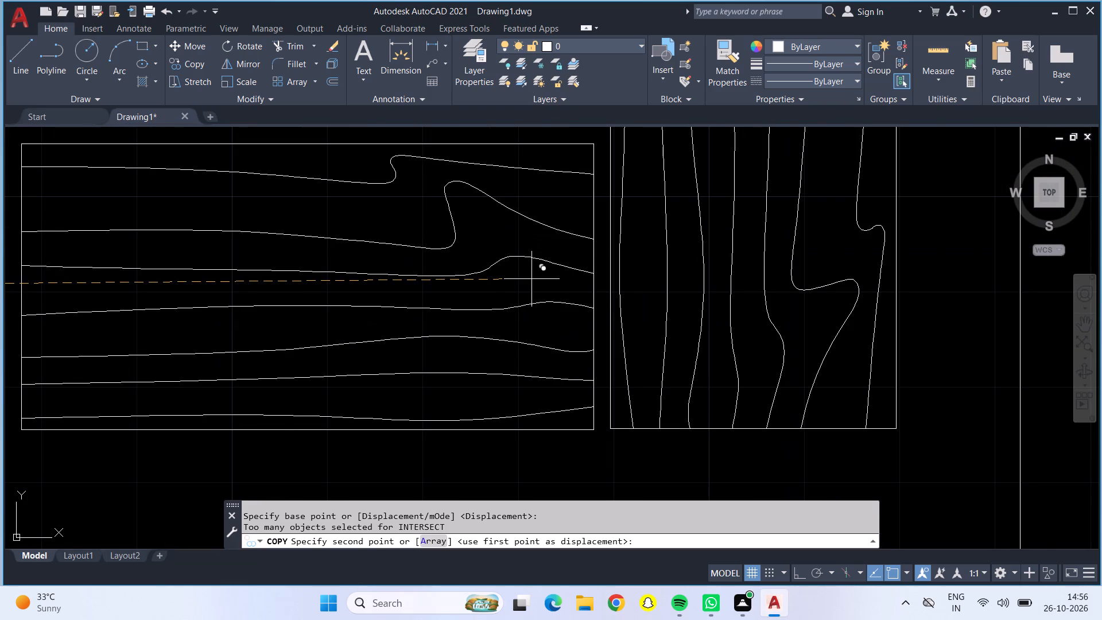
scroll(531, 277, down, 4)
key(Escape)
Erase the leftover vertical wood-grain table and the two sofas beside the plan.
scroll(480, 304, down, 1)
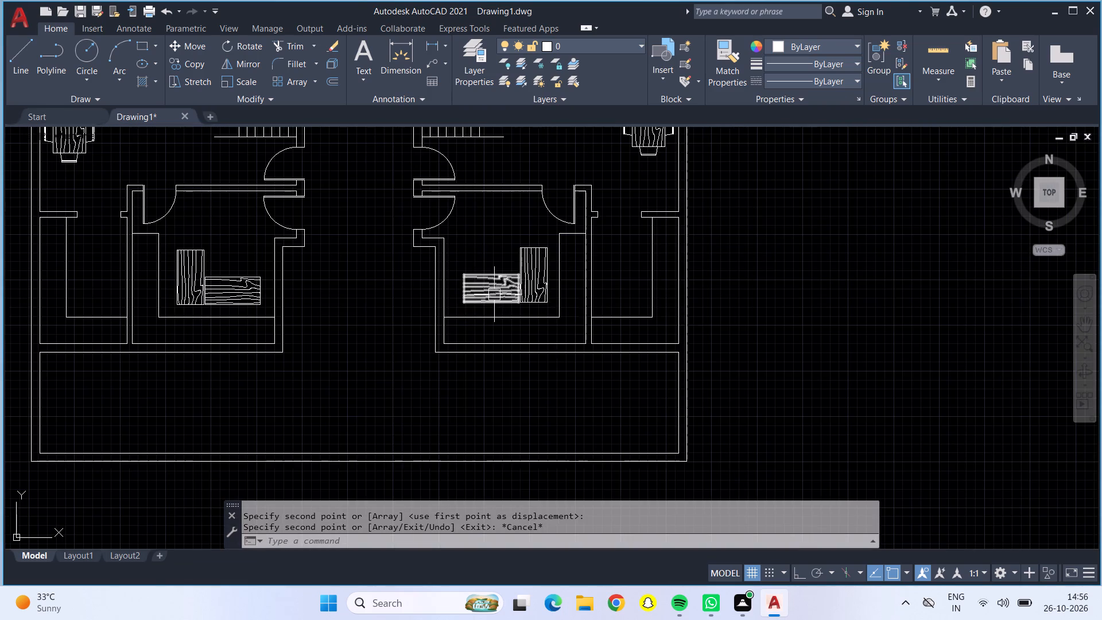
scroll(476, 253, down, 1)
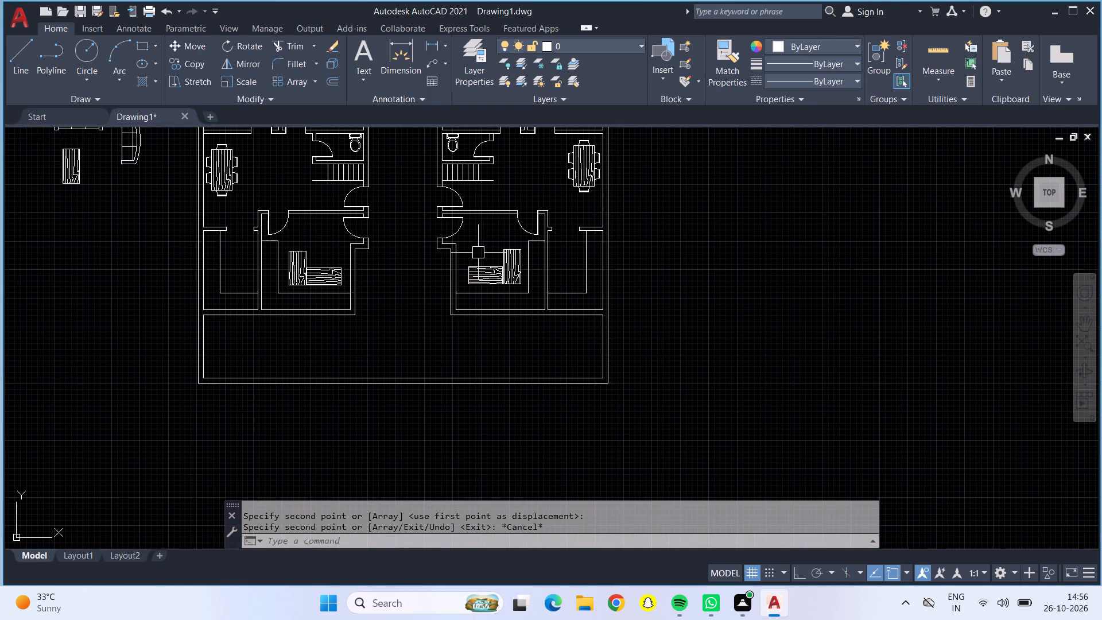
middle_drag(405, 269, 493, 405)
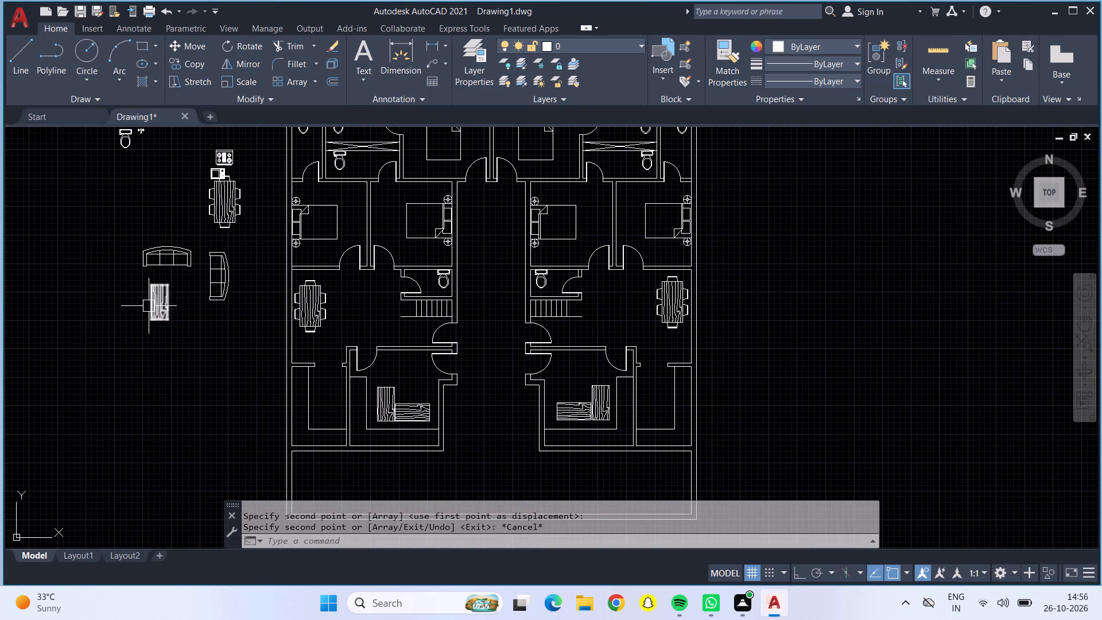
click(168, 304)
key(Delete)
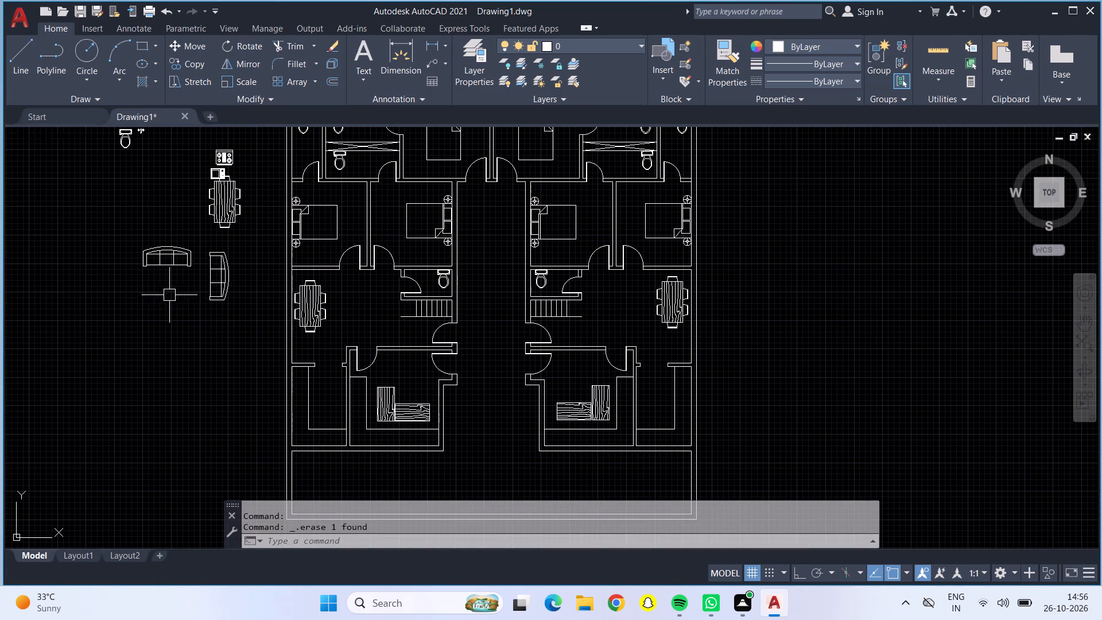
click(166, 247)
click(230, 272)
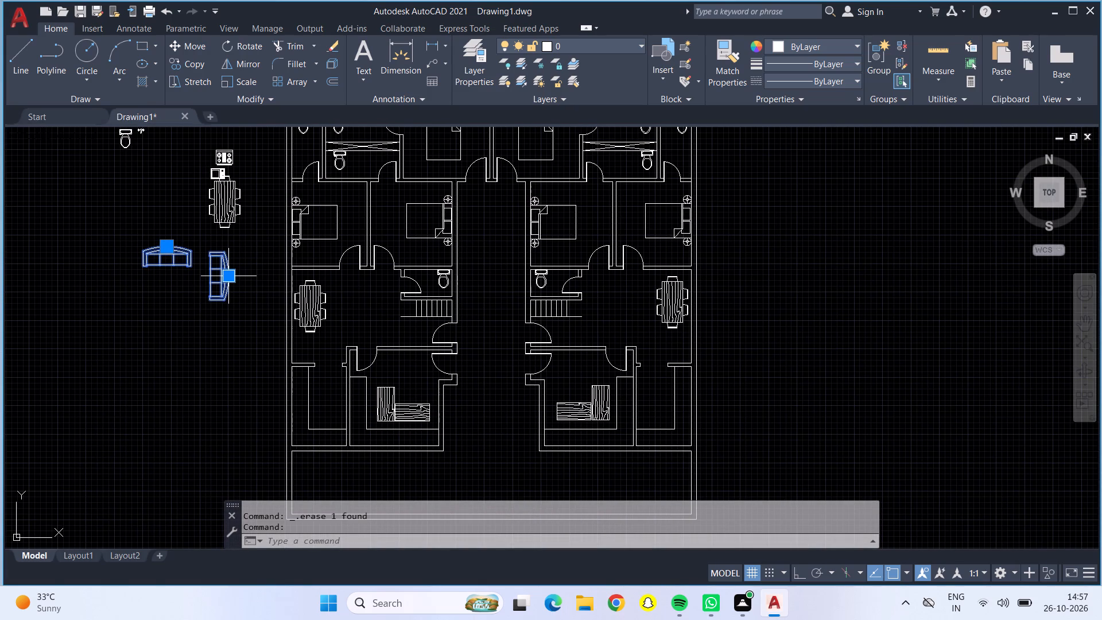
key(Delete)
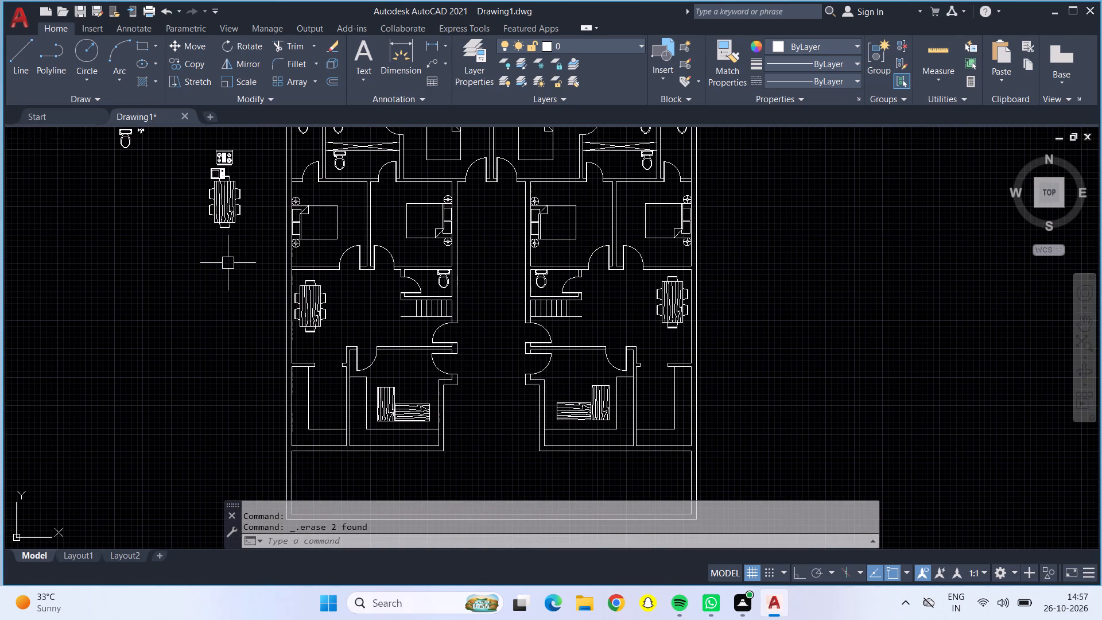
Erase the spare toilet, the small fixture next to it and the spare dining set beside the plan, keeping the stove and microwave.
middle_drag(228, 260, 217, 330)
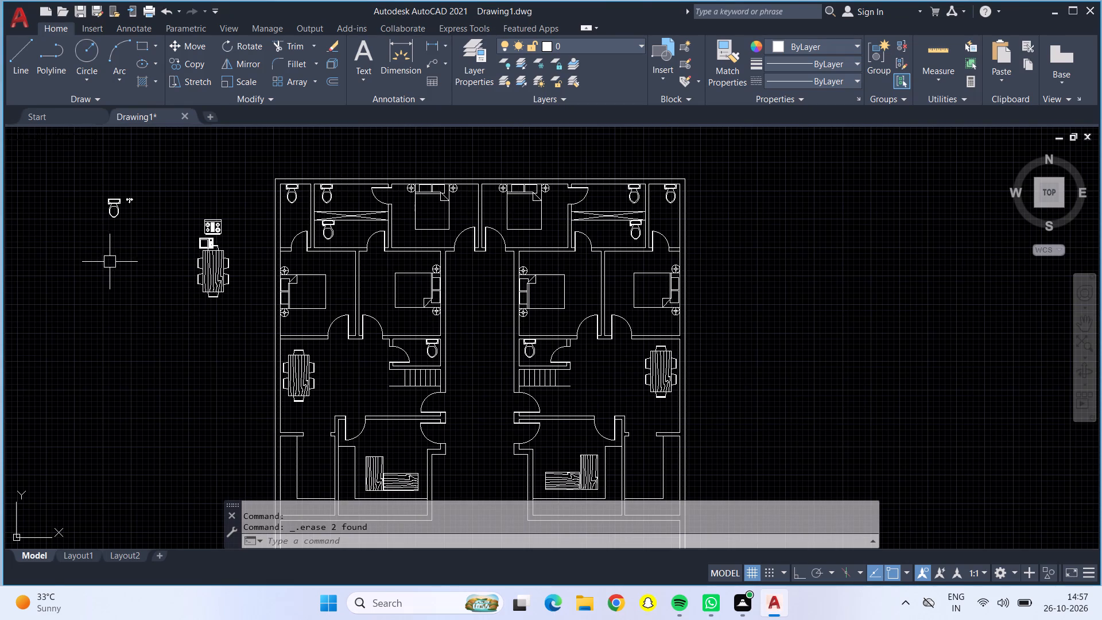
click(75, 183)
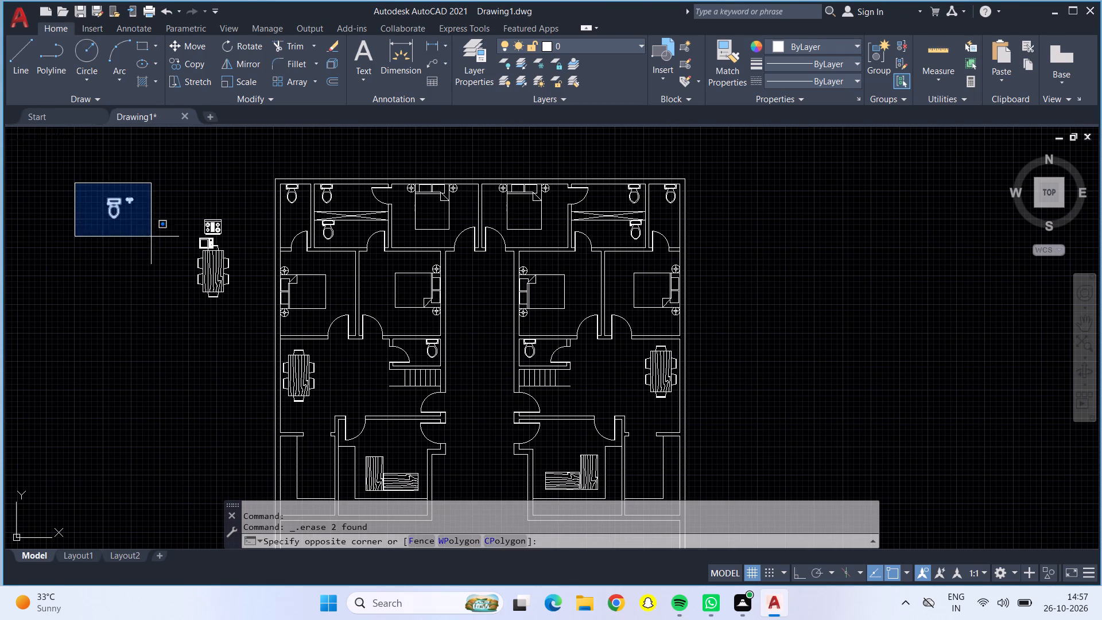
click(151, 237)
key(Delete)
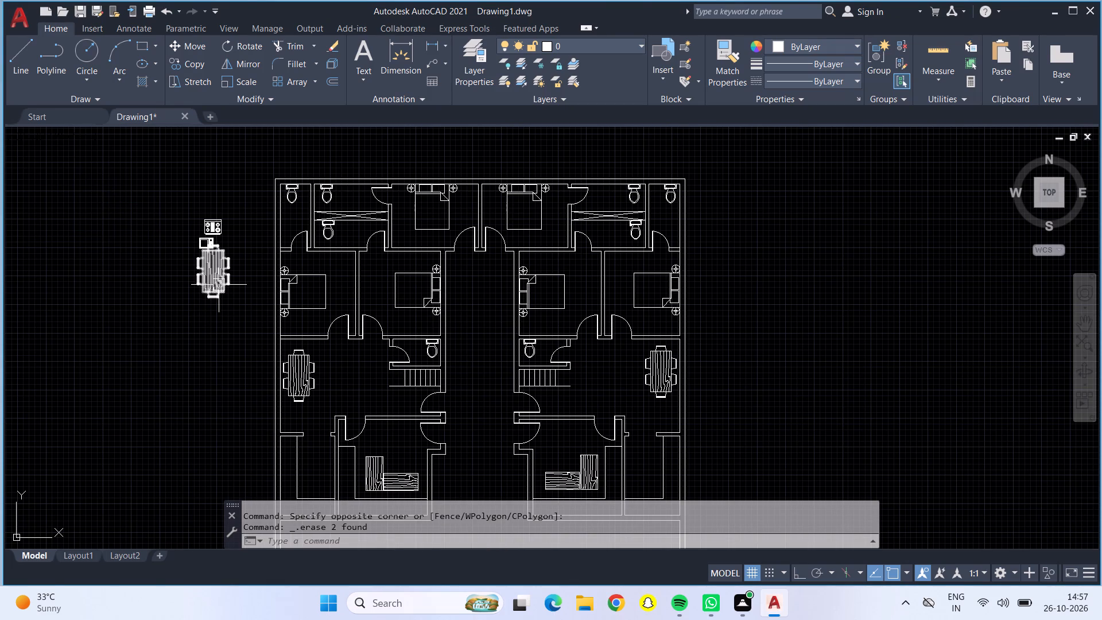
click(218, 285)
key(Delete)
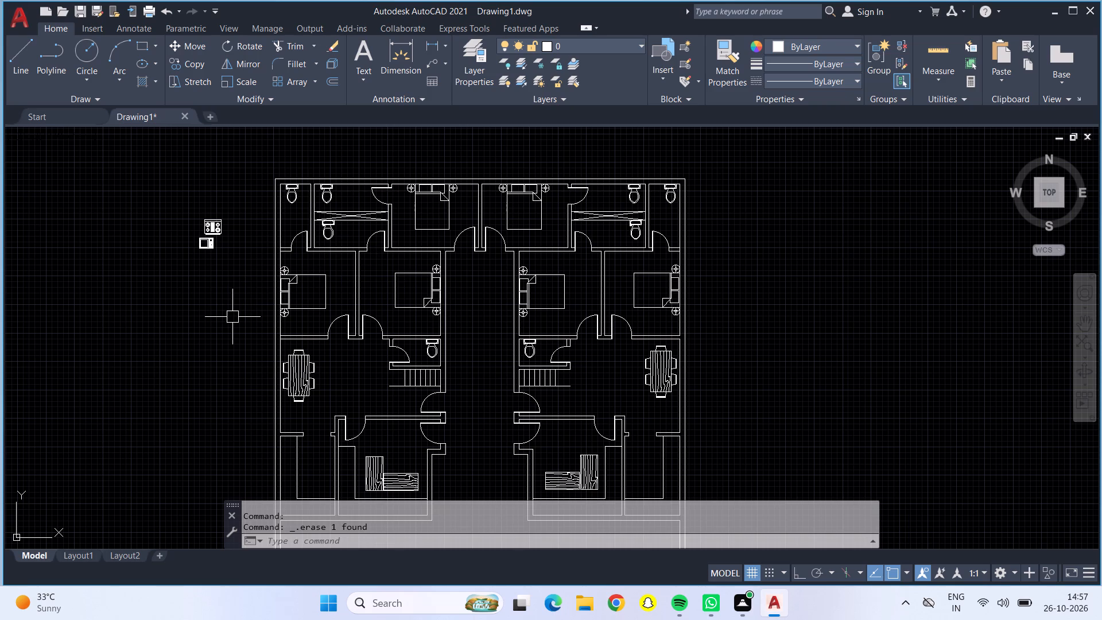
Insert the Faucet - Bathroom top block from the House Designer library into the empty area beside the plan.
key(ctrl+2)
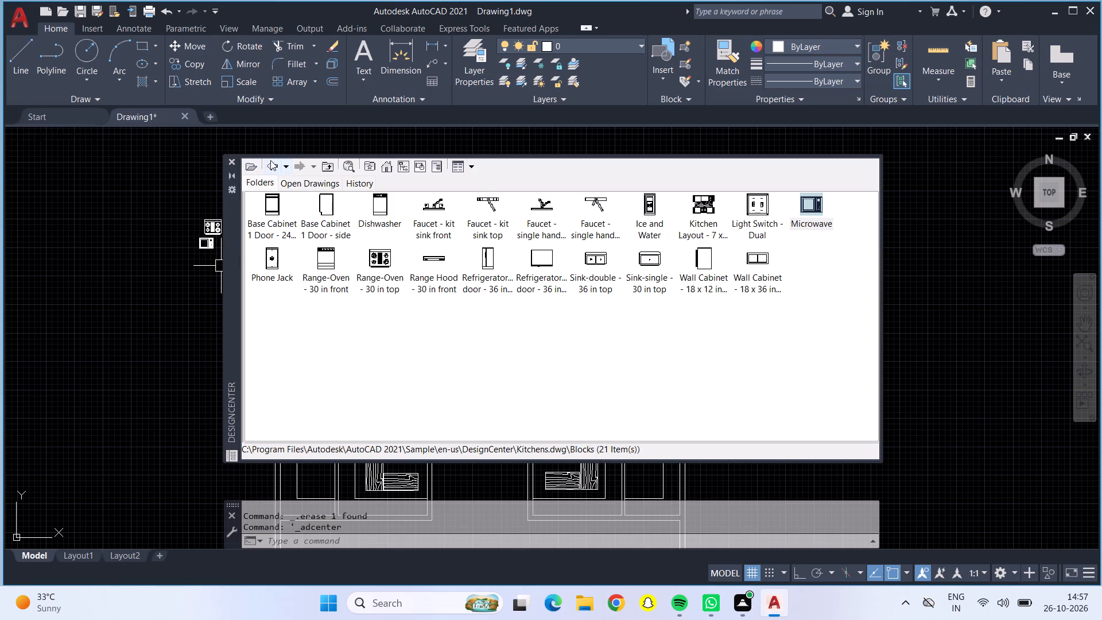
click(271, 161)
click(278, 168)
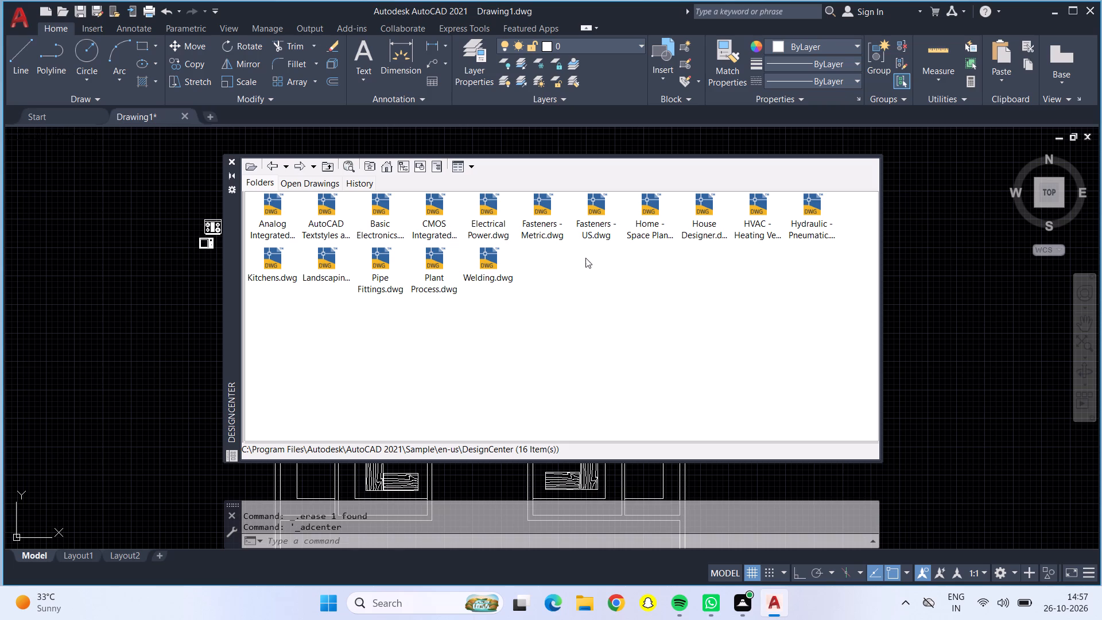
double_click(647, 203)
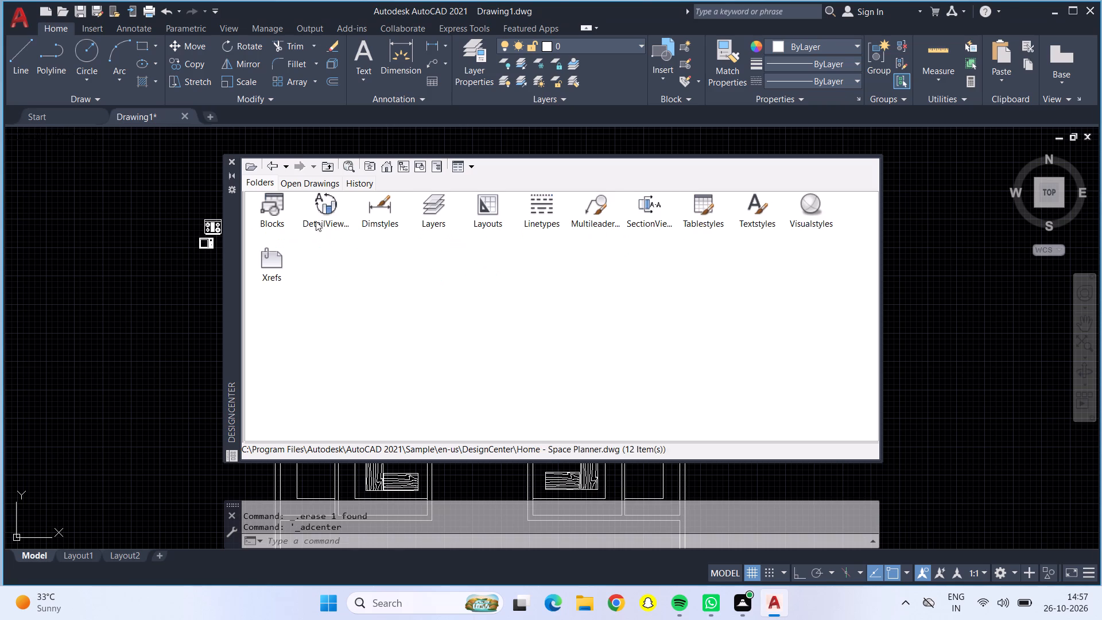
double_click(278, 200)
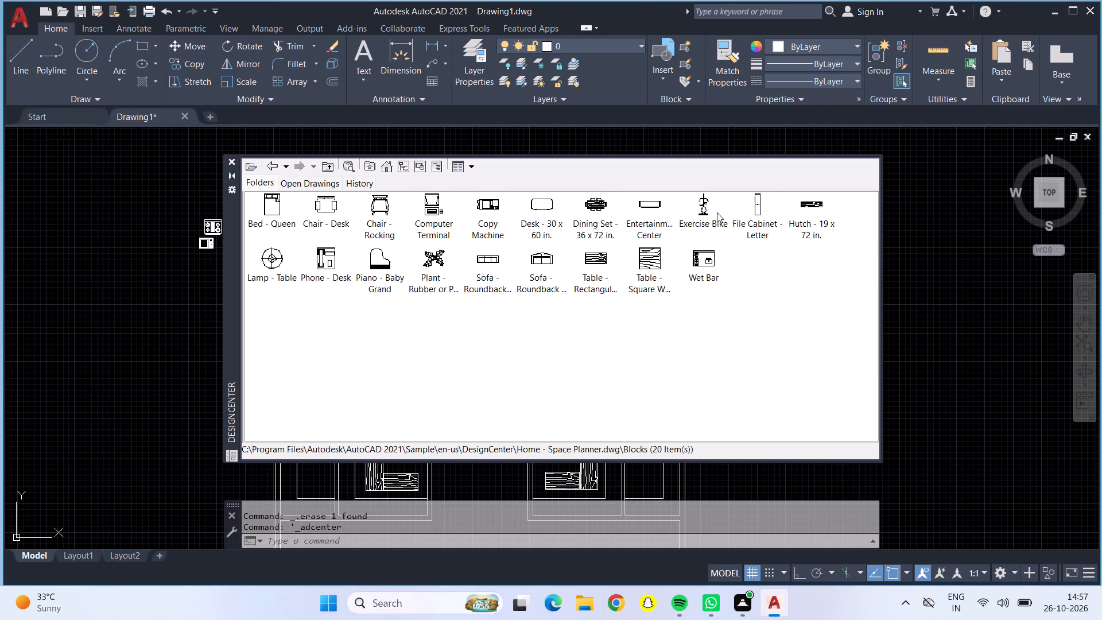
click(271, 165)
click(271, 165)
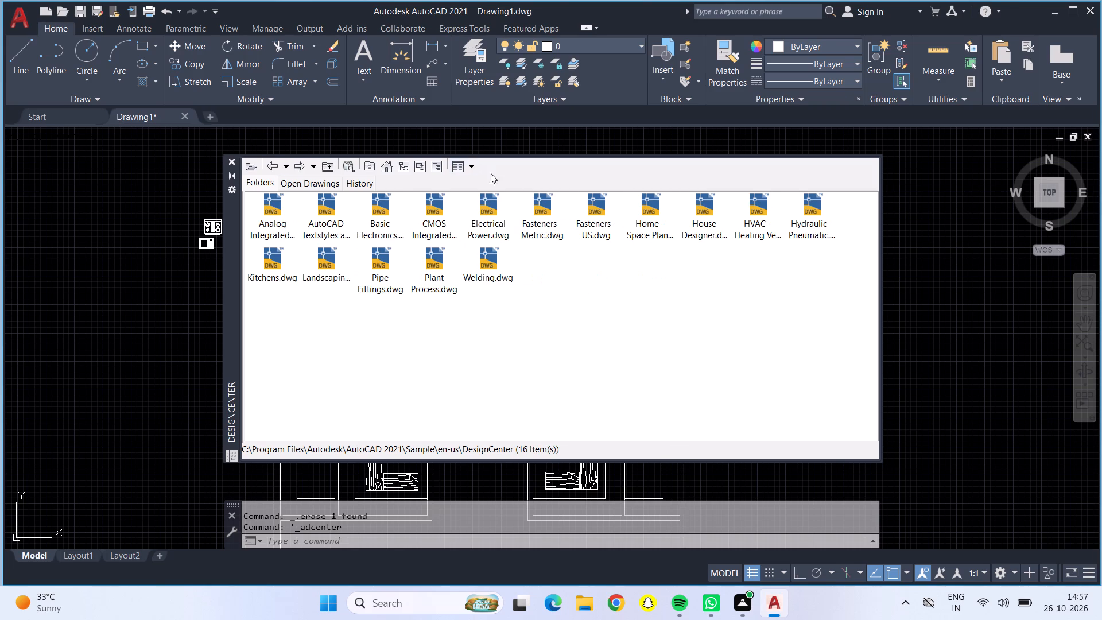
double_click(700, 211)
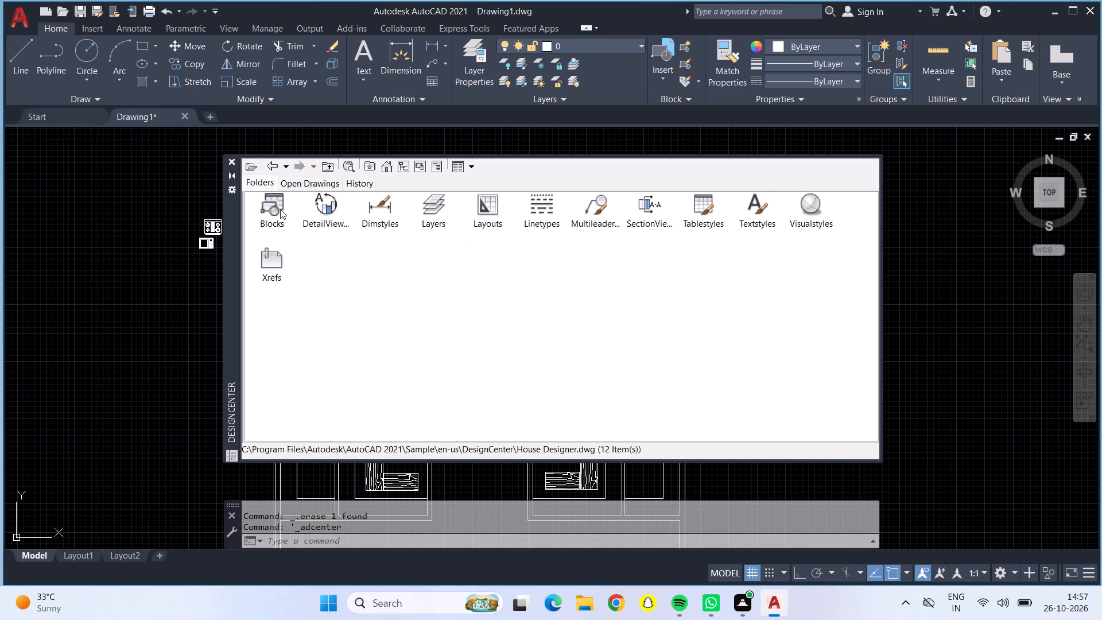
double_click(275, 207)
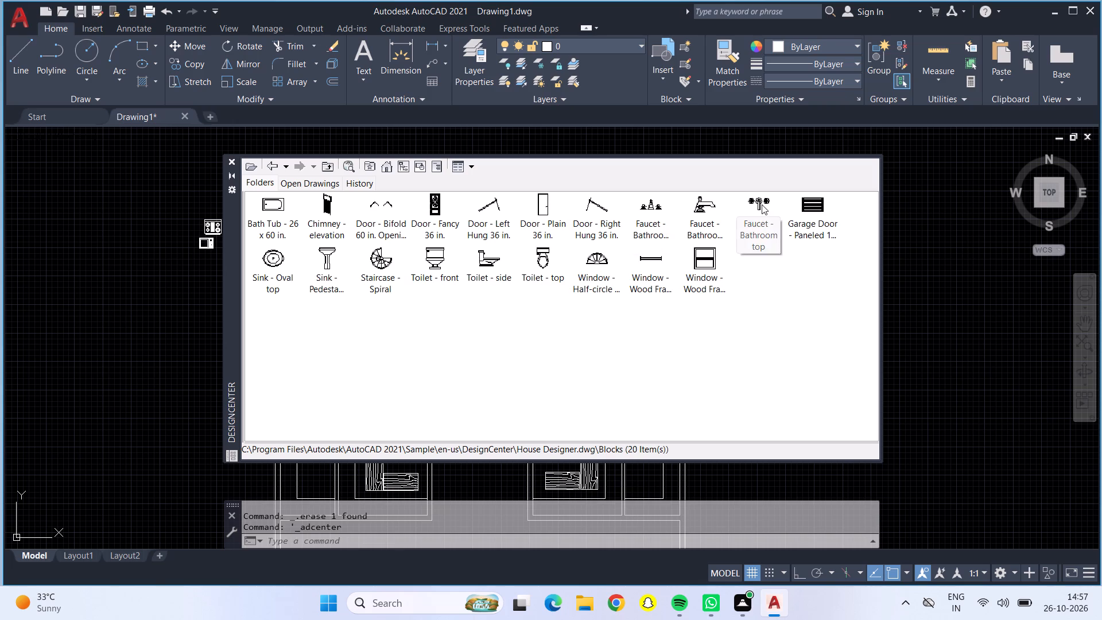
drag(762, 204, 126, 301)
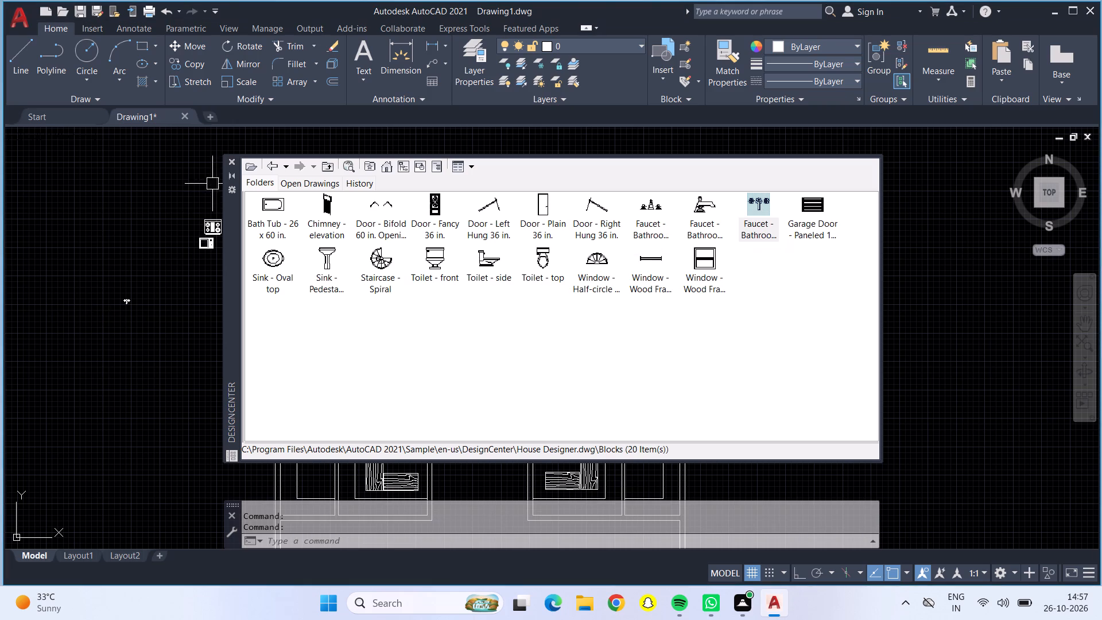
click(232, 160)
Copy the bathroom faucet into the right unit's small toilet above the stairs, against the upper wall between the toilet and the door.
scroll(127, 301, up, 3)
click(128, 301)
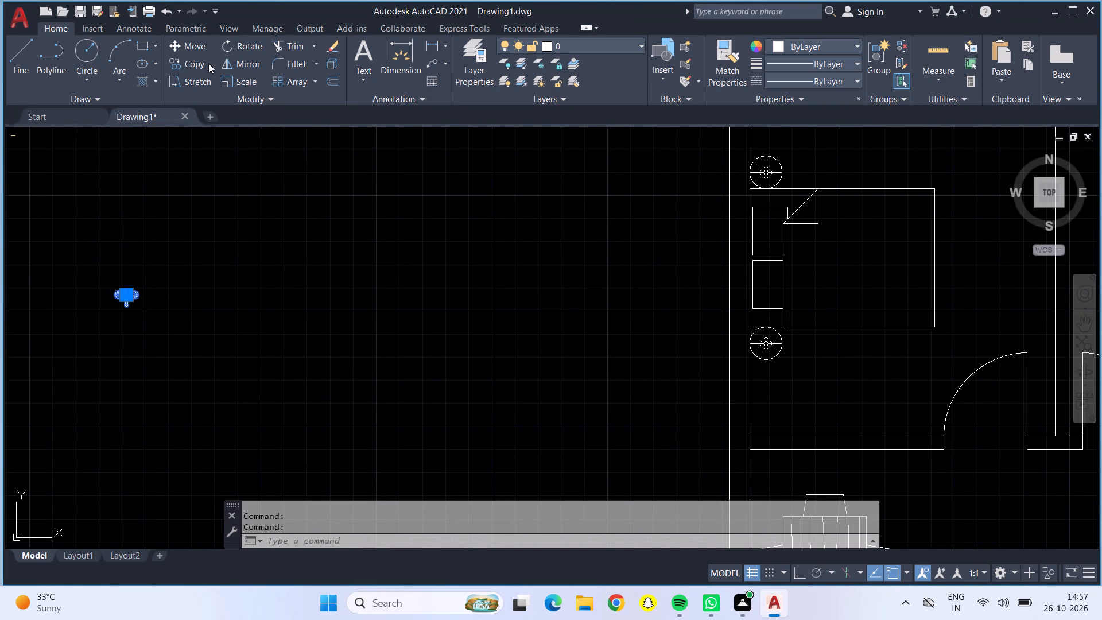
click(195, 67)
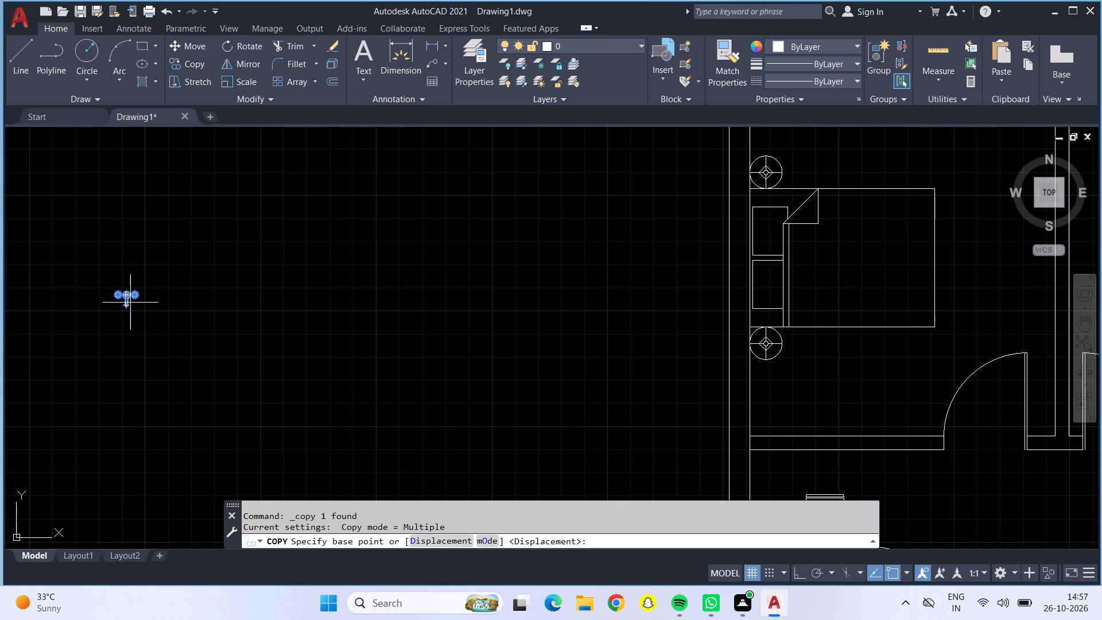
click(130, 303)
scroll(617, 284, down, 1)
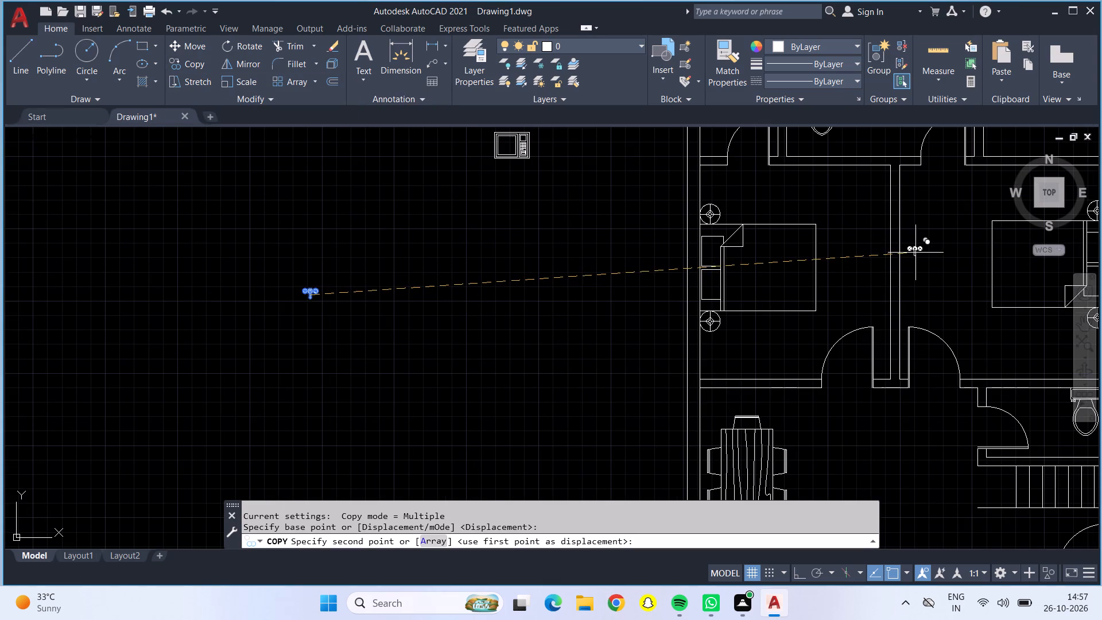
middle_drag(916, 252, 264, 306)
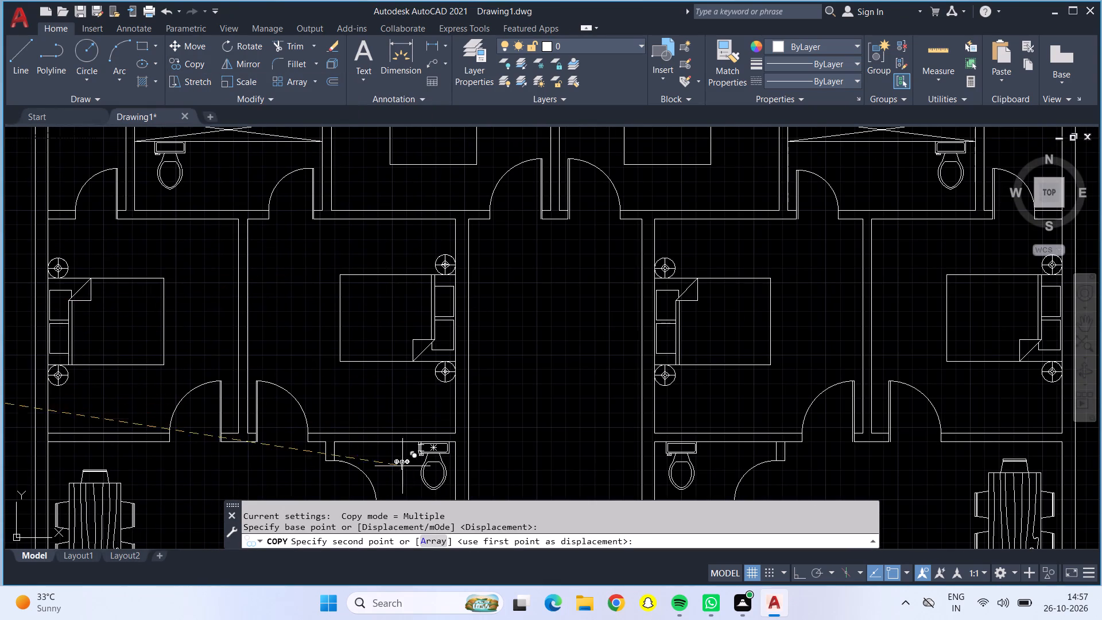
middle_drag(536, 276, 591, 502)
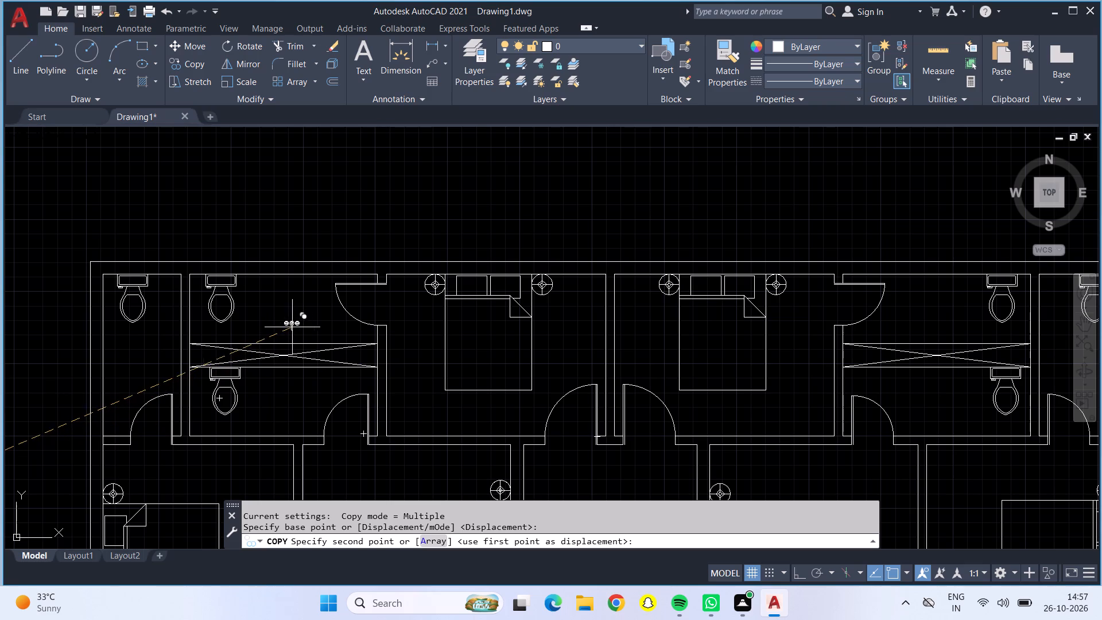
scroll(952, 385, up, 1)
middle_drag(952, 385, 805, 363)
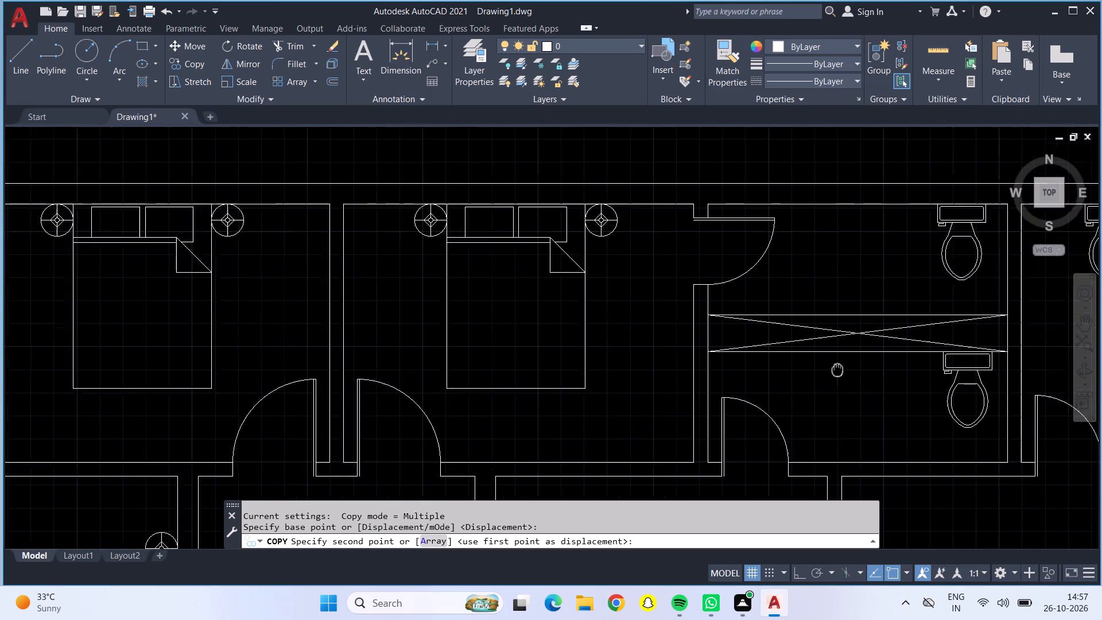
middle_drag(805, 363, 552, 303)
scroll(518, 288, down, 1)
scroll(556, 394, down, 1)
middle_drag(553, 395, 617, 321)
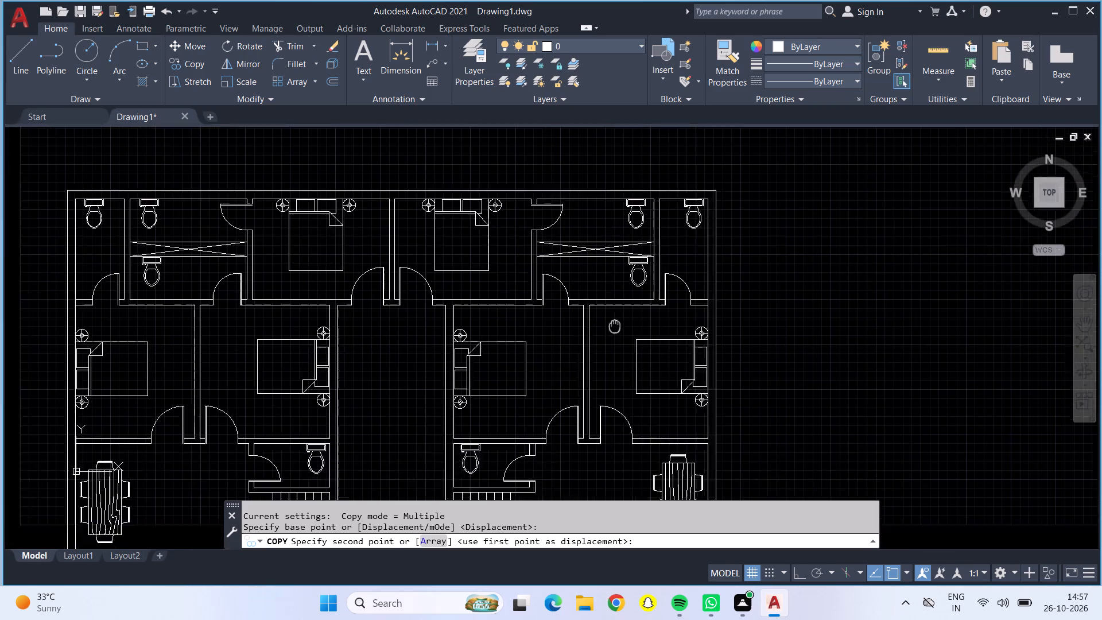
middle_drag(617, 321, 645, 258)
scroll(514, 394, up, 2)
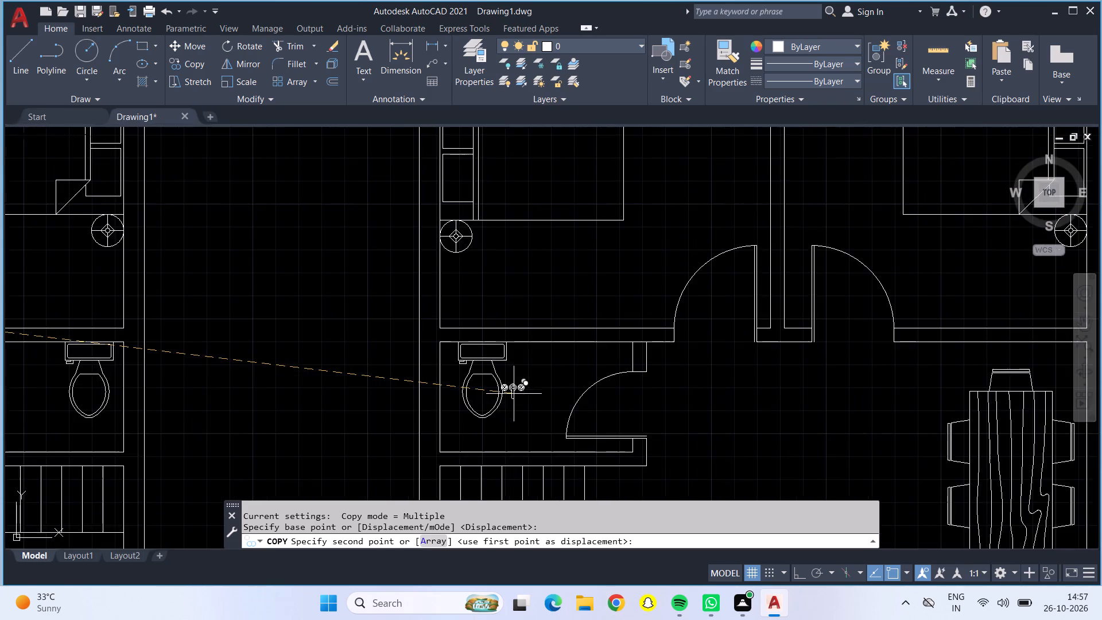
scroll(514, 394, up, 1)
scroll(566, 381, down, 1)
scroll(578, 355, up, 5)
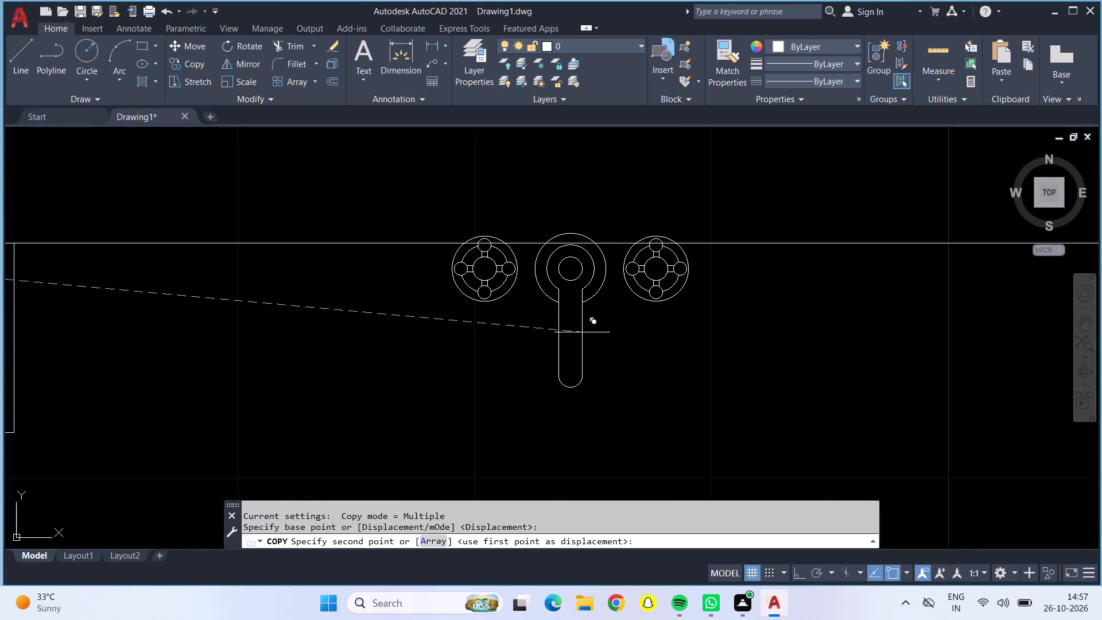
click(592, 341)
Place another faucet copy in the left unit's small toilet above the stairs, against the upper wall between the door and the toilet.
scroll(592, 341, down, 3)
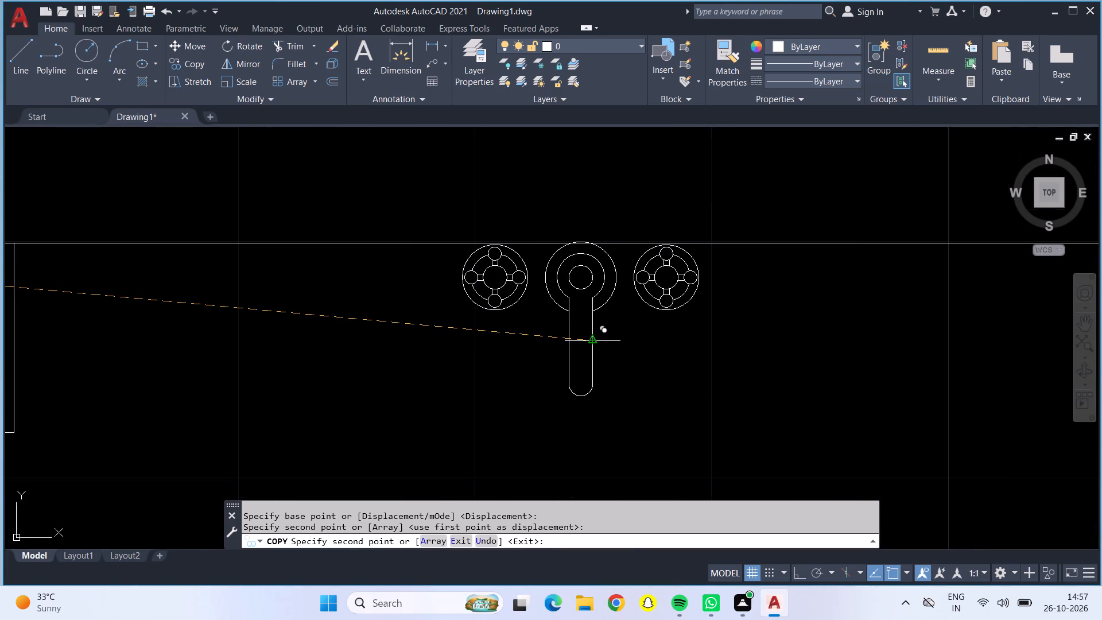
scroll(592, 341, down, 2)
scroll(275, 350, down, 1)
middle_drag(228, 355, 771, 347)
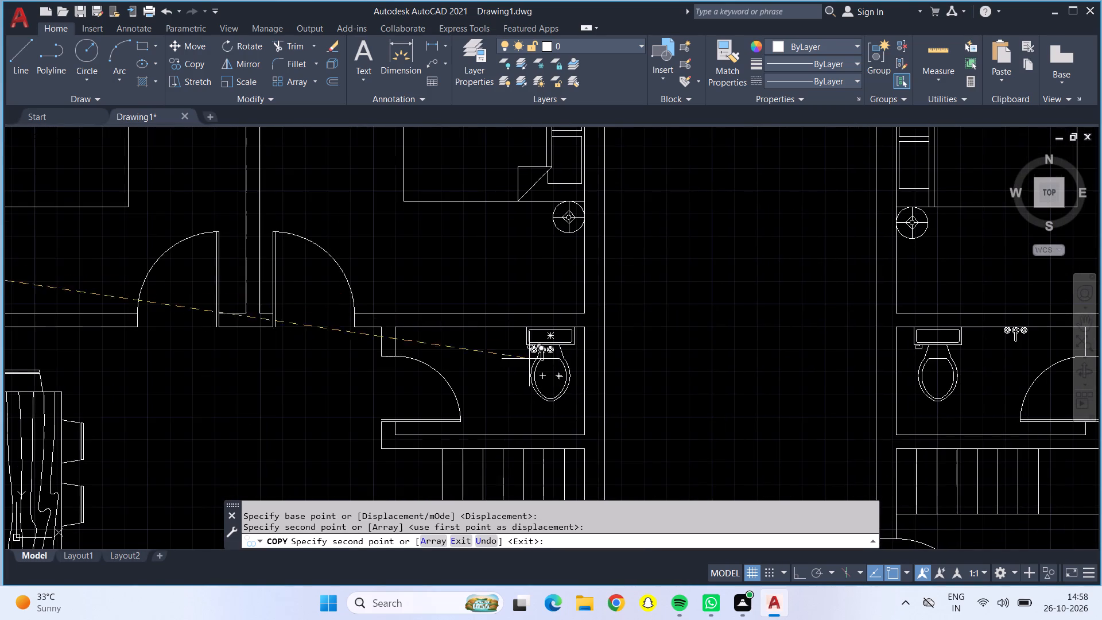
scroll(425, 336, up, 3)
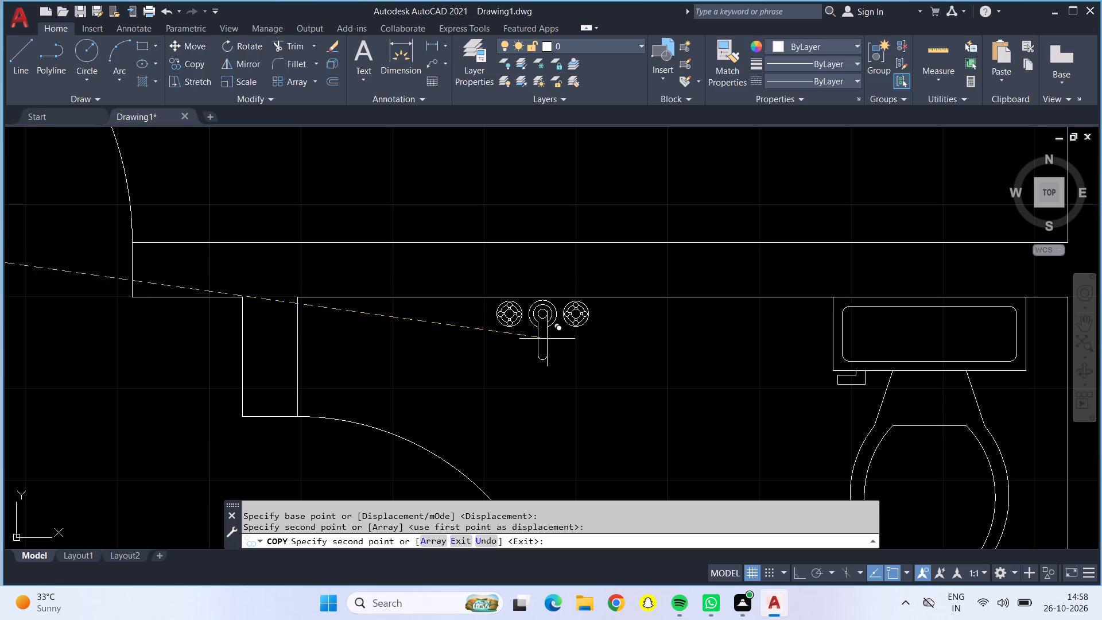
click(548, 335)
Place faucet copies in the left unit's two bathrooms below and above the crossed shaft, each on the upper wall beside the toilet.
scroll(549, 337, down, 4)
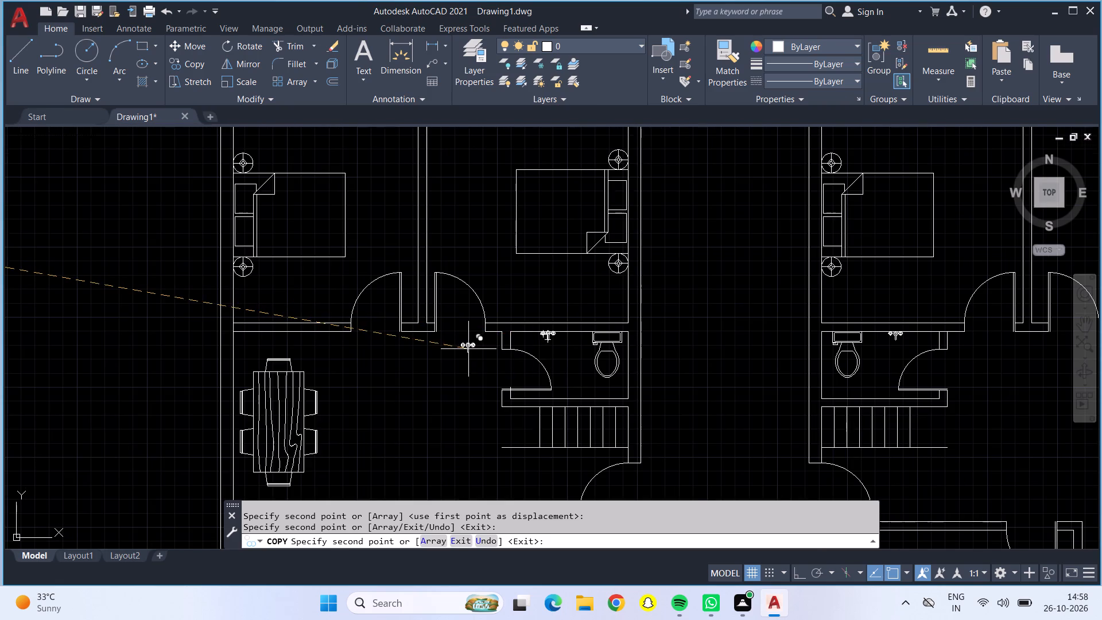
scroll(468, 349, down, 1)
middle_drag(468, 349, 505, 475)
scroll(465, 299, up, 4)
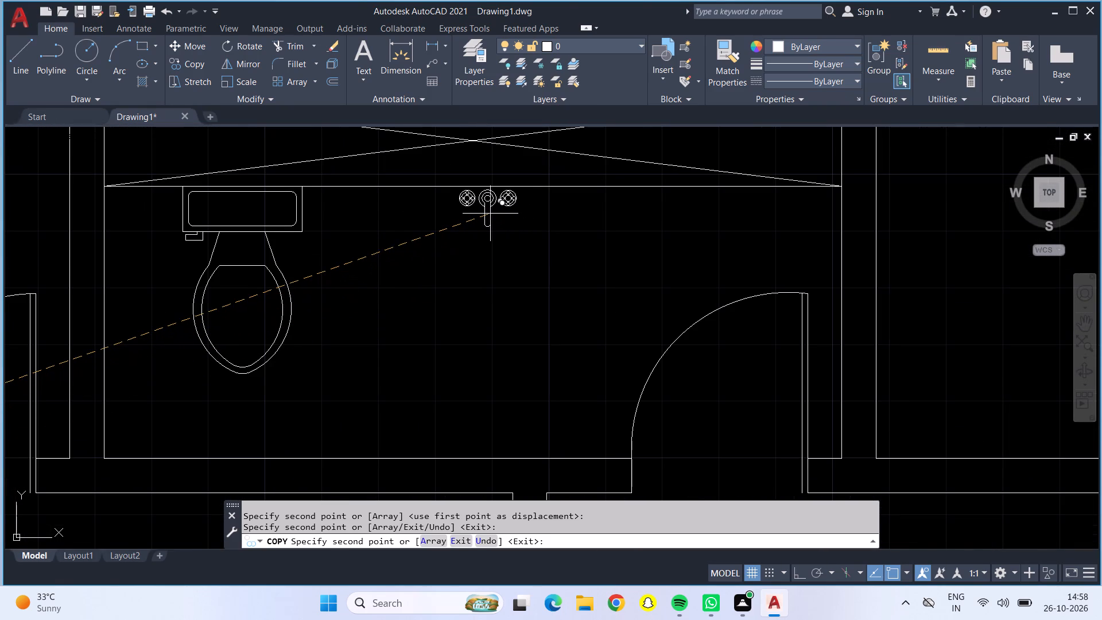
click(487, 212)
scroll(487, 212, down, 5)
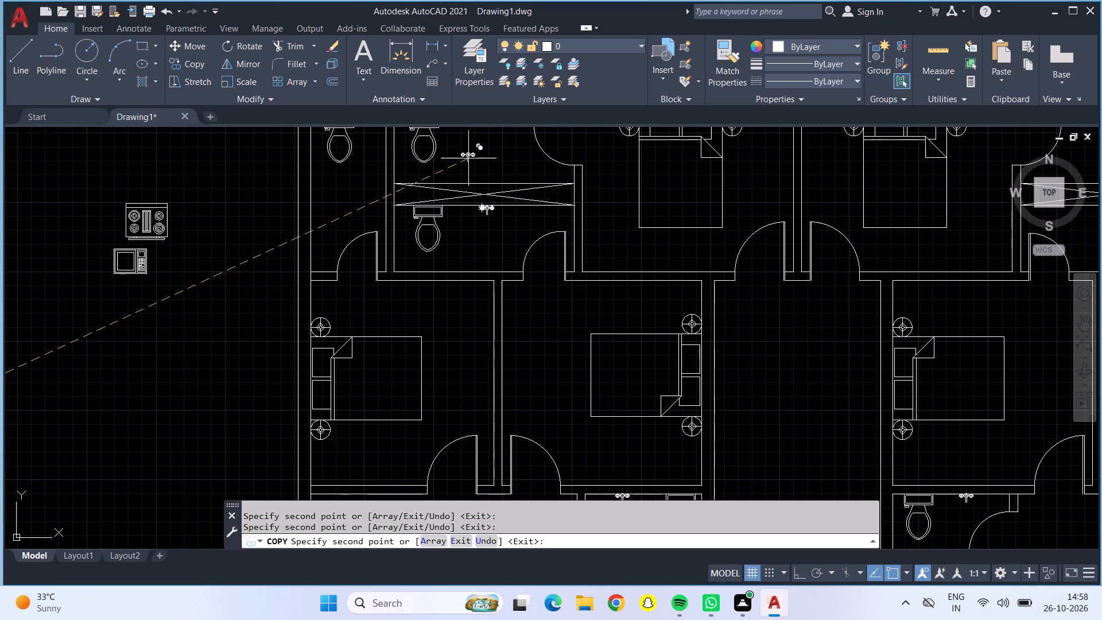
middle_drag(470, 156, 479, 268)
scroll(480, 228, up, 3)
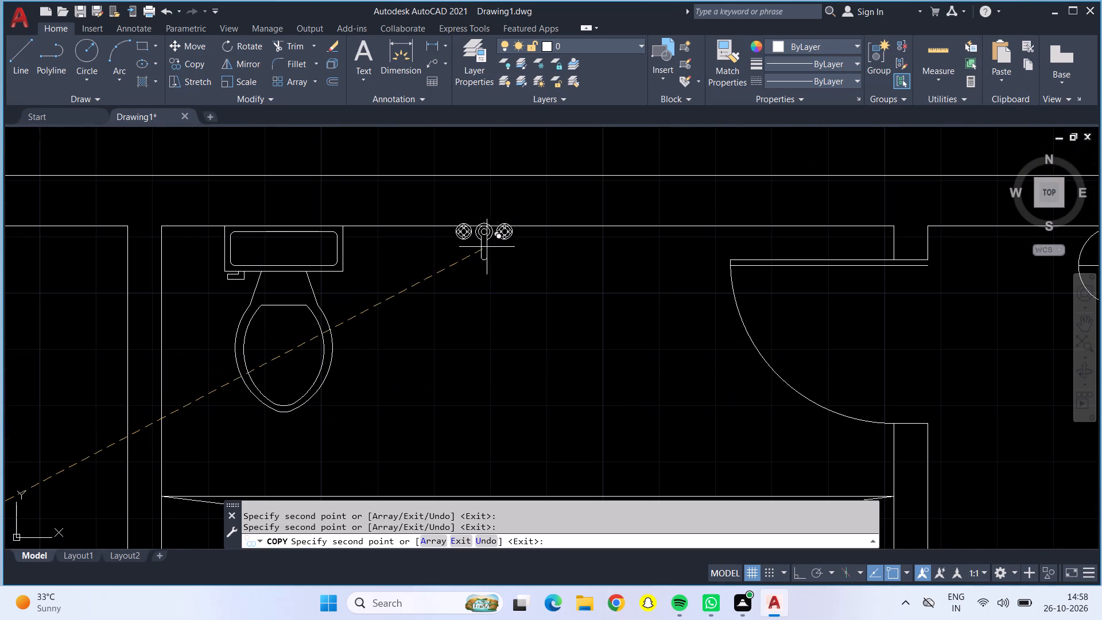
click(489, 249)
Place faucet copies in the right unit's two bathrooms above and below the crossed shaft, each on the upper wall beside the toilet.
scroll(489, 249, down, 4)
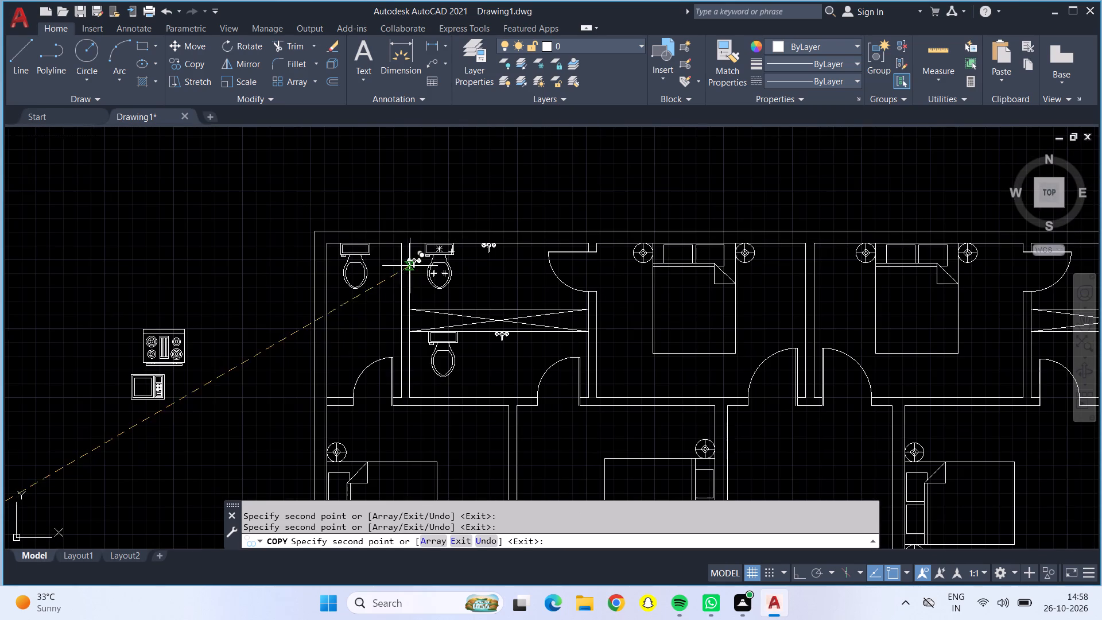
middle_drag(840, 309, 384, 329)
scroll(665, 270, up, 3)
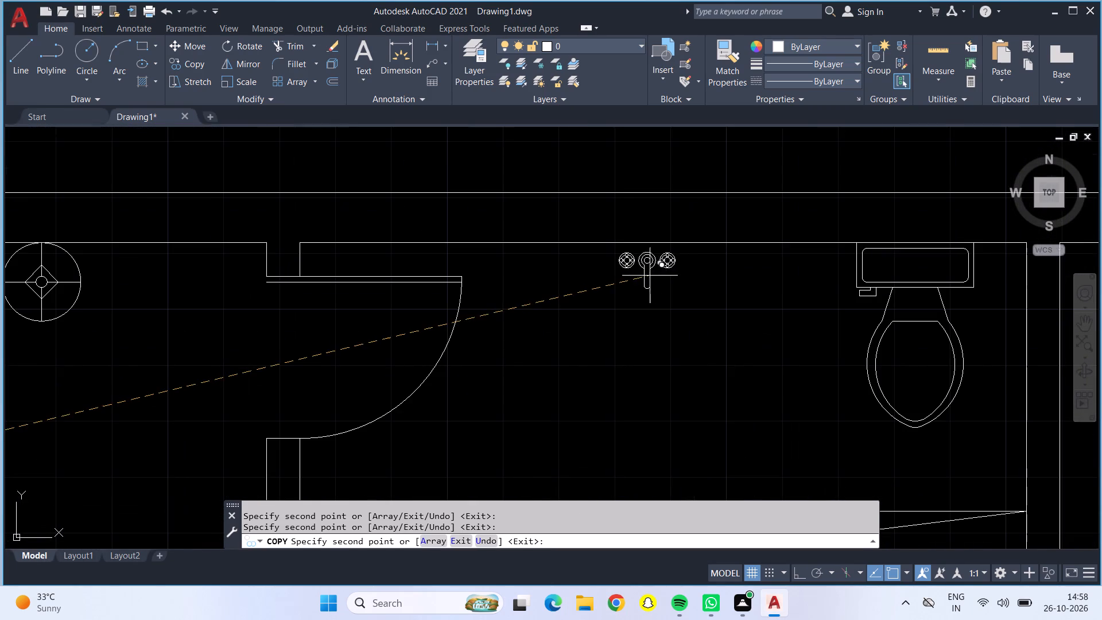
click(633, 265)
scroll(630, 266, down, 3)
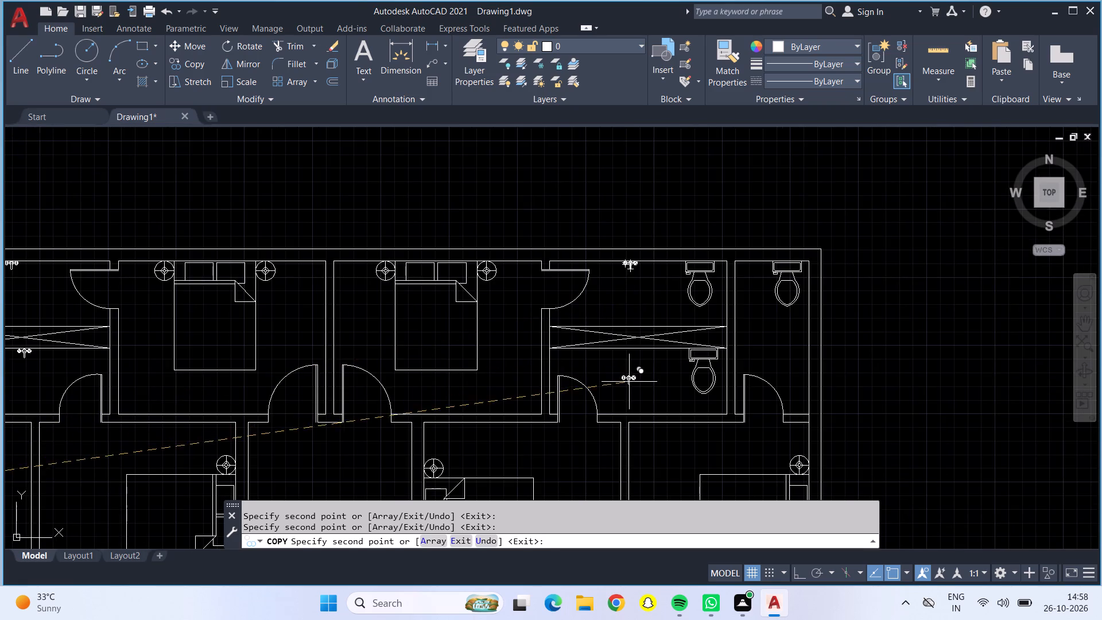
scroll(629, 382, up, 2)
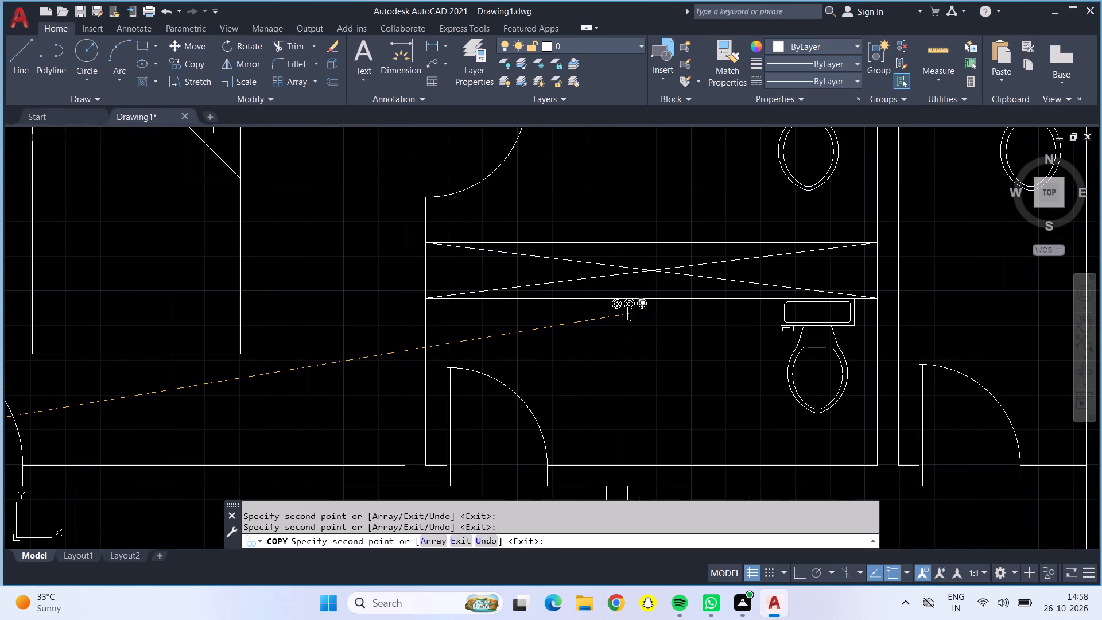
click(631, 313)
scroll(631, 313, down, 4)
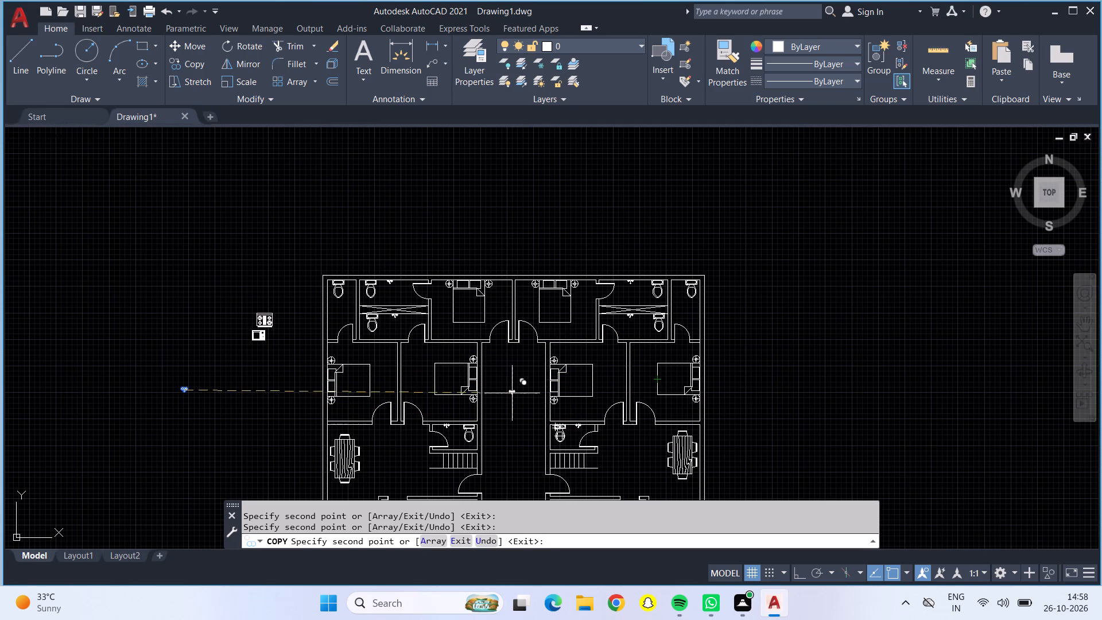
scroll(340, 317, up, 2)
key(Escape)
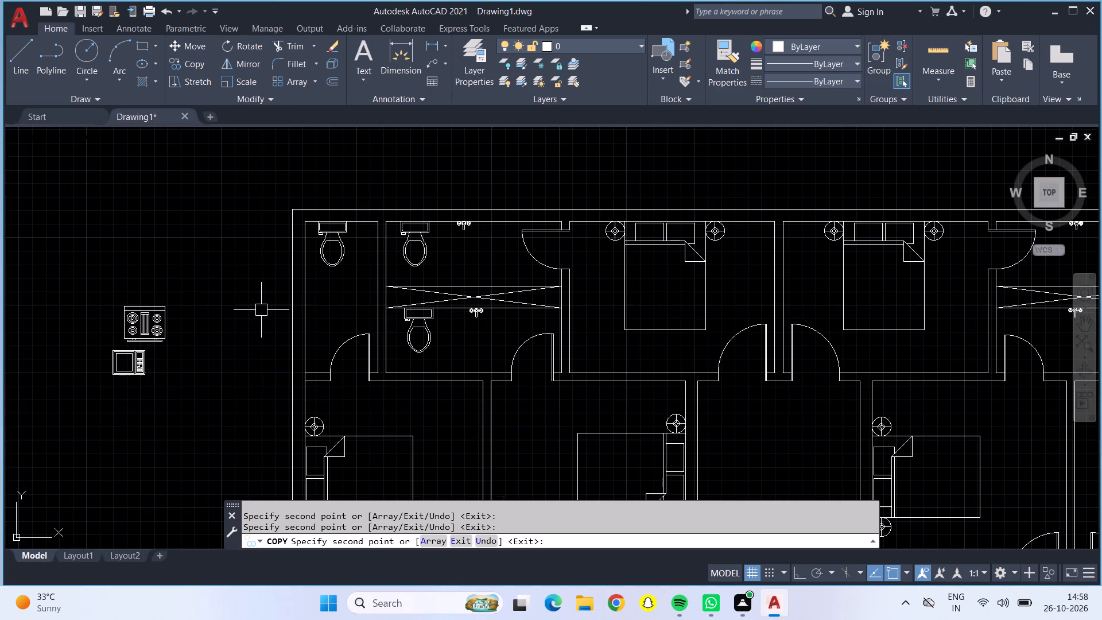
Rotate the spare bathroom faucet beside the plan 90° counterclockwise, using orthogonal snapping, so its spout points right.
scroll(200, 334, down, 1)
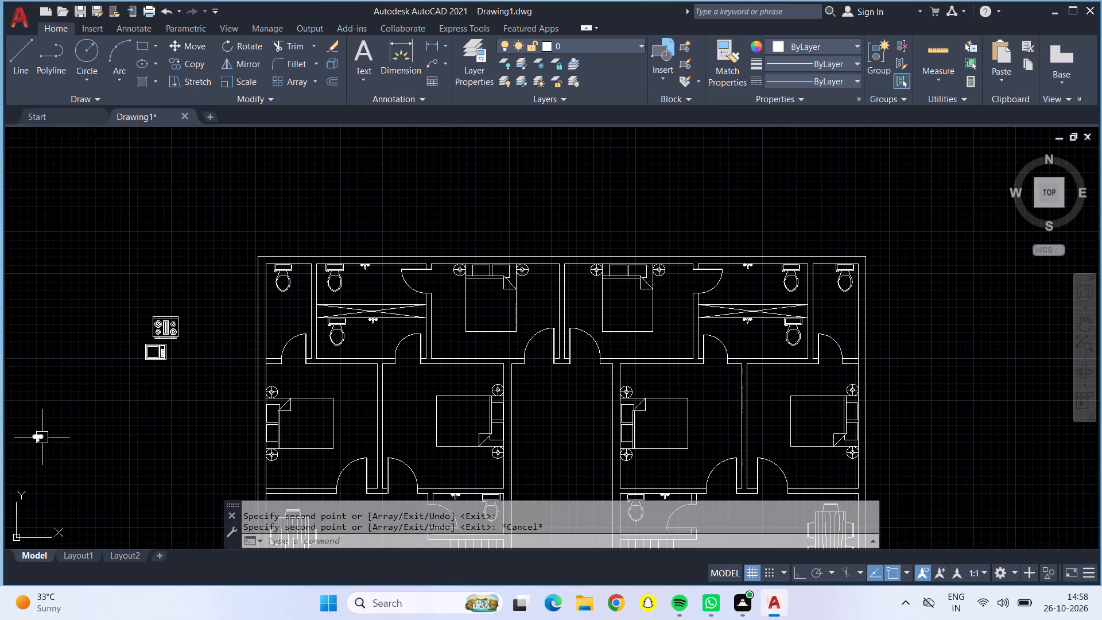
click(42, 436)
click(259, 44)
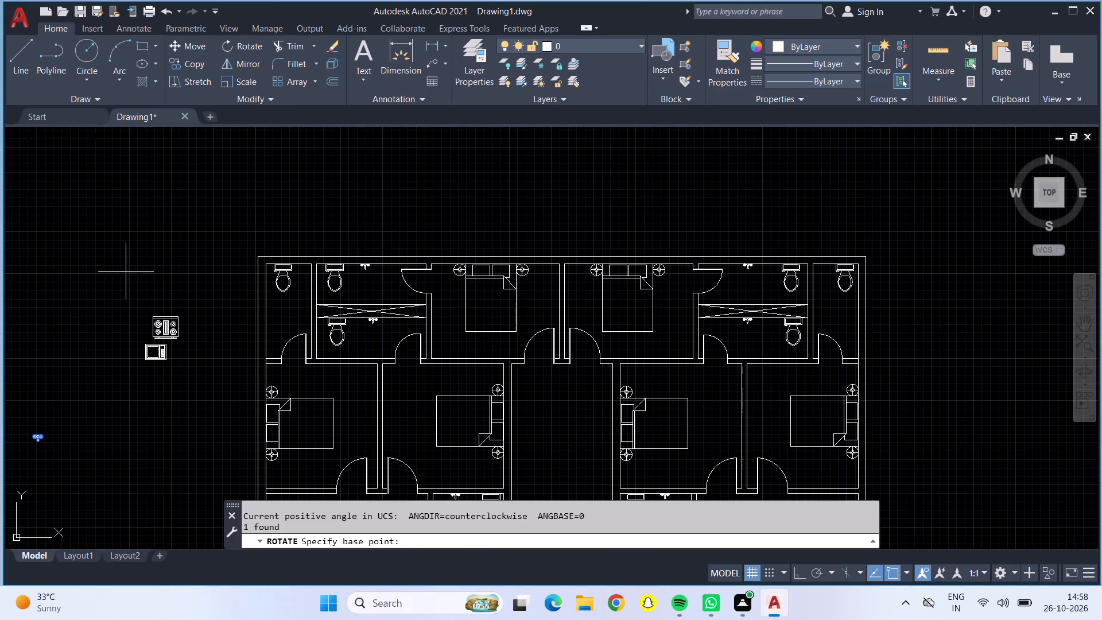
click(33, 444)
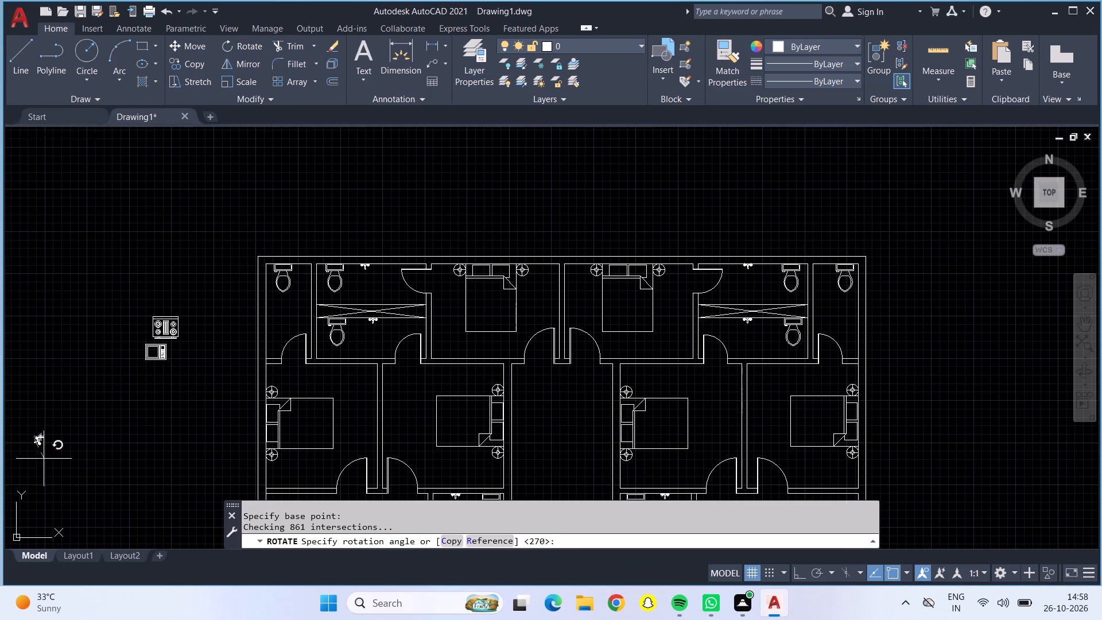
scroll(94, 453, up, 4)
middle_drag(90, 443, 616, 380)
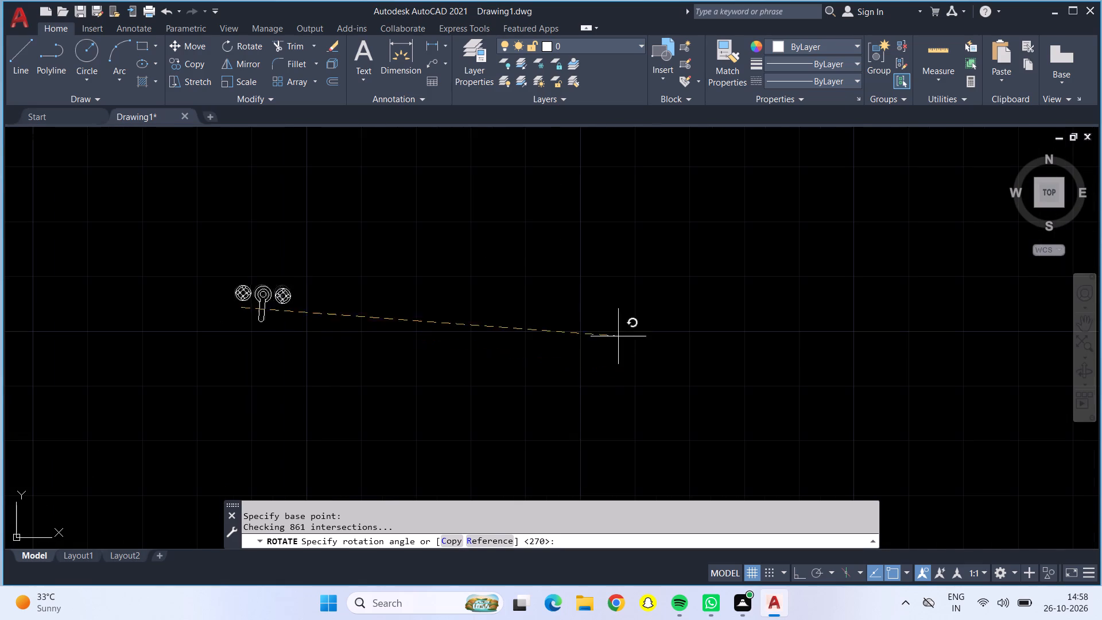
key(F8)
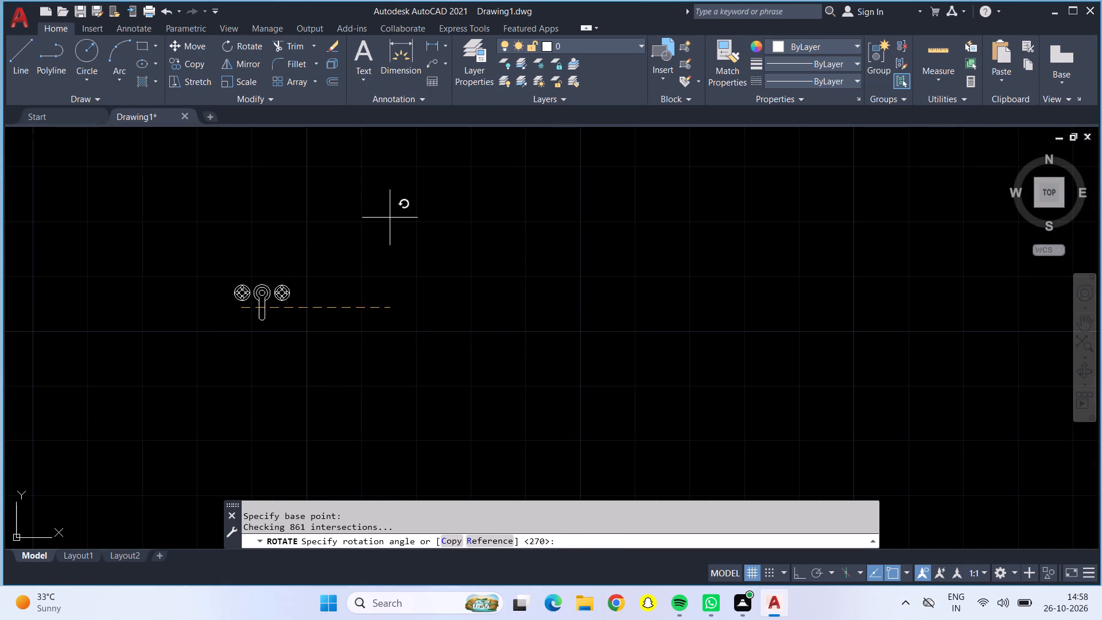
click(230, 203)
Copy the rotated faucet into the left unit's narrow corner toilet, against the outer left wall between the toilet and the door.
click(226, 290)
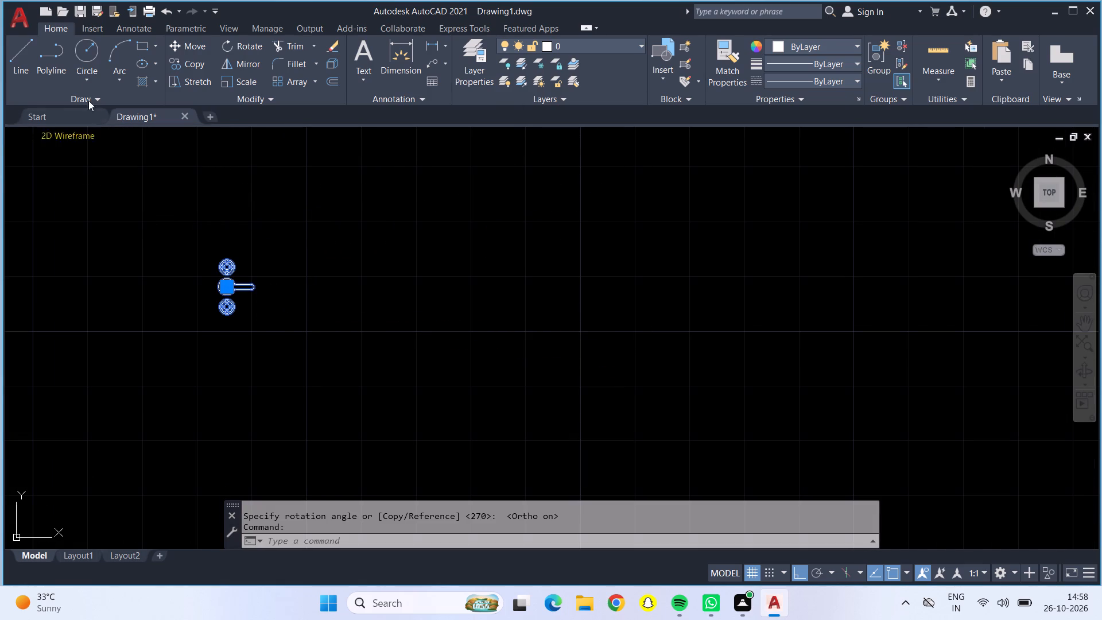
click(194, 59)
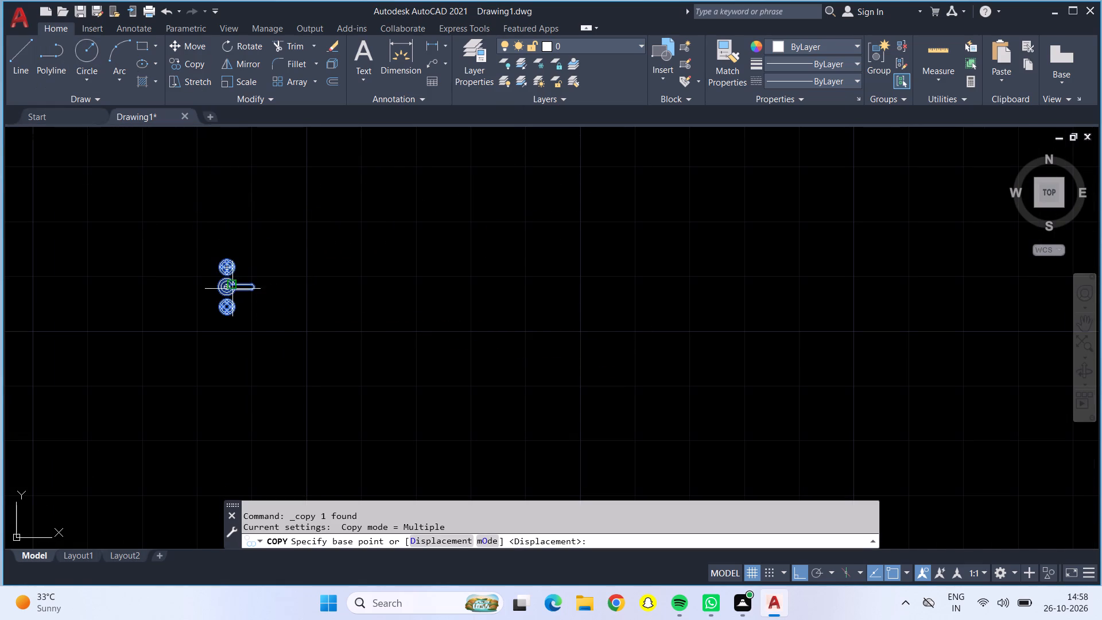
click(232, 287)
scroll(452, 271, down, 3)
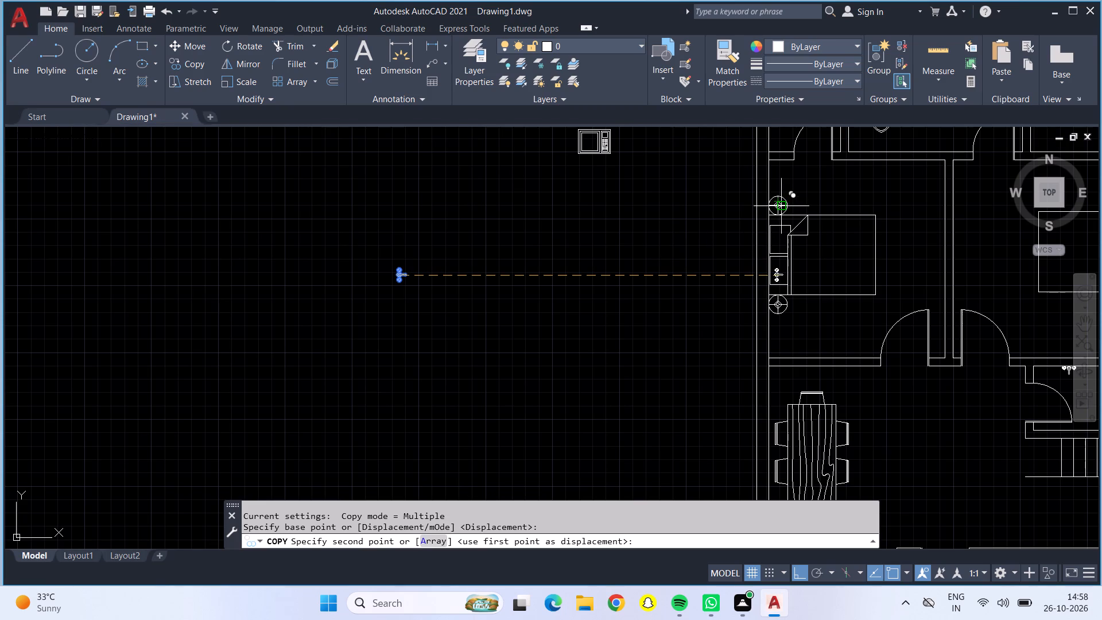
key(F8)
middle_drag(852, 176, 795, 382)
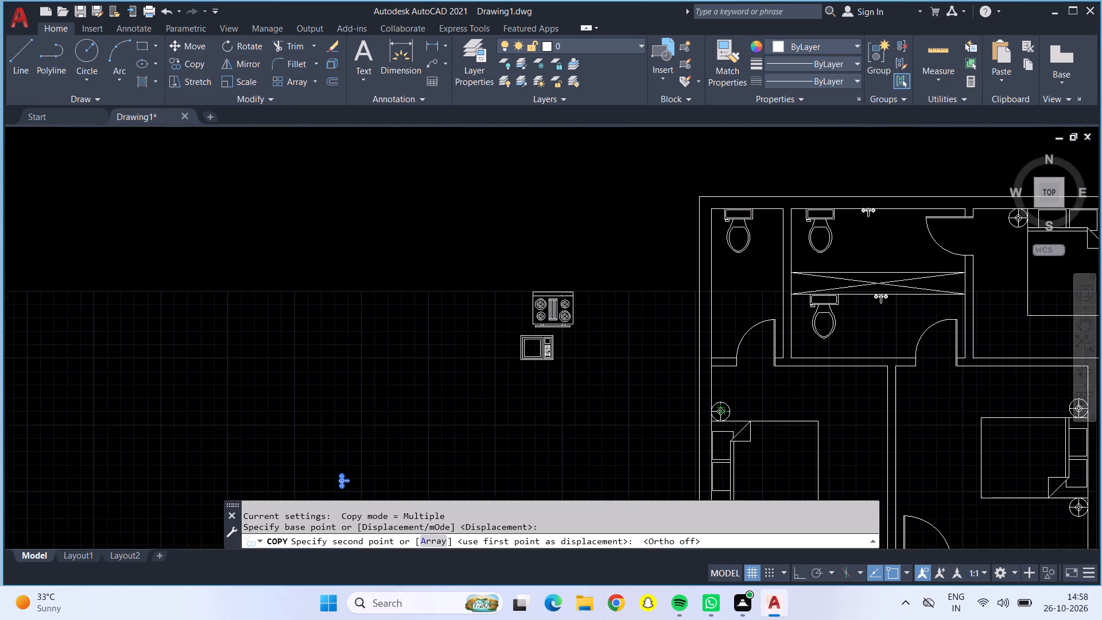
middle_drag(795, 382, 794, 378)
scroll(712, 255, up, 3)
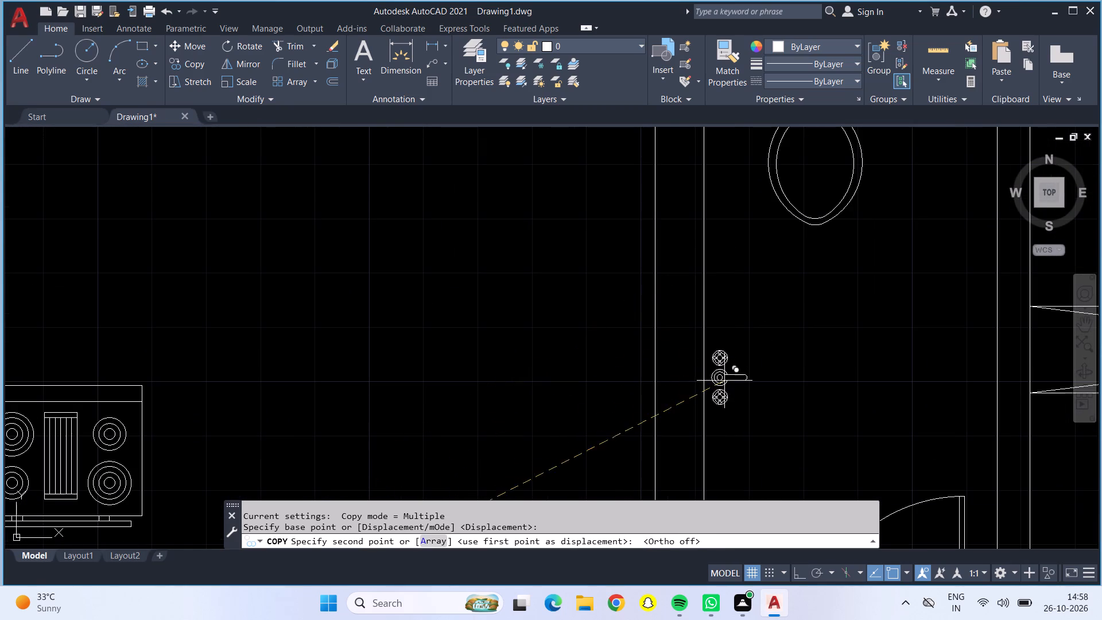
click(717, 406)
Place another rotated faucet copy in the right unit's narrow corner toilet, against its left partition wall, and finish copying.
scroll(732, 403, down, 3)
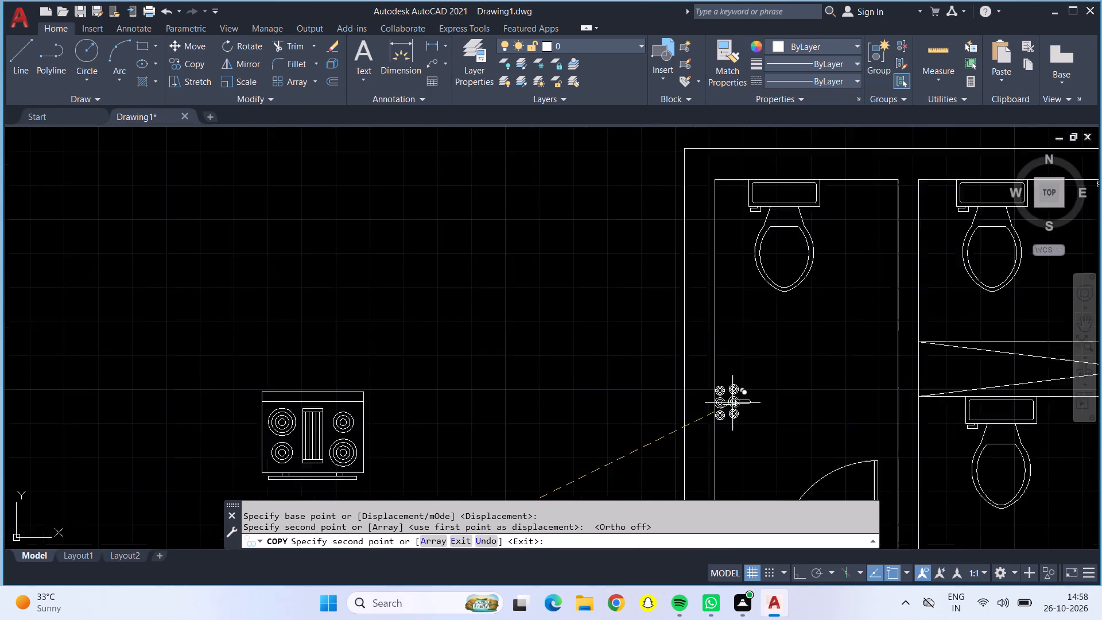
middle_drag(1014, 402, 344, 355)
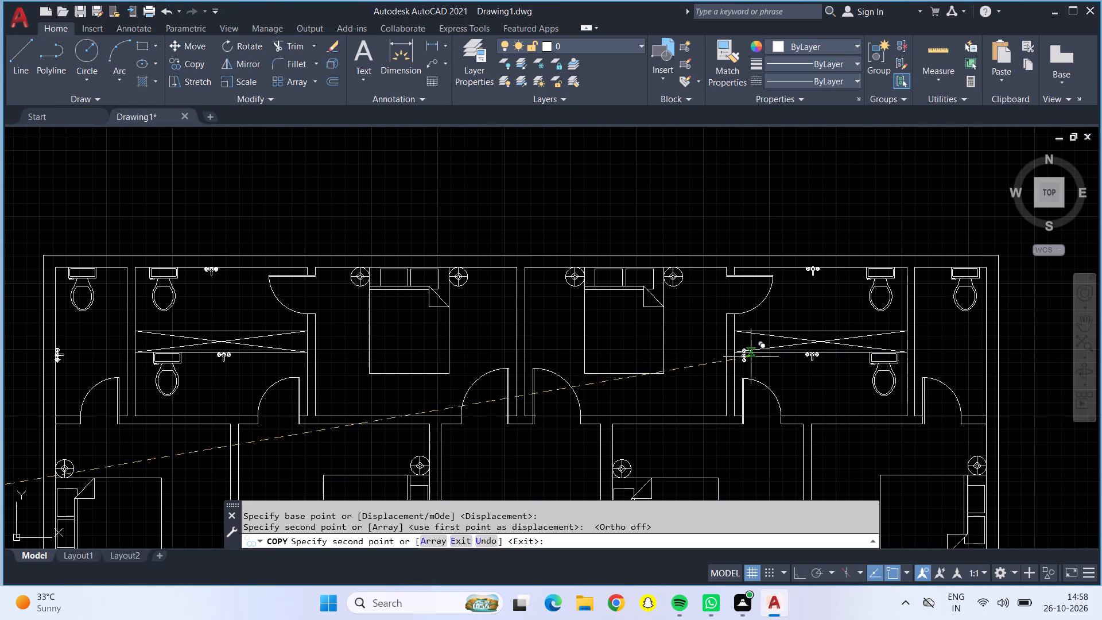
scroll(909, 337, up, 3)
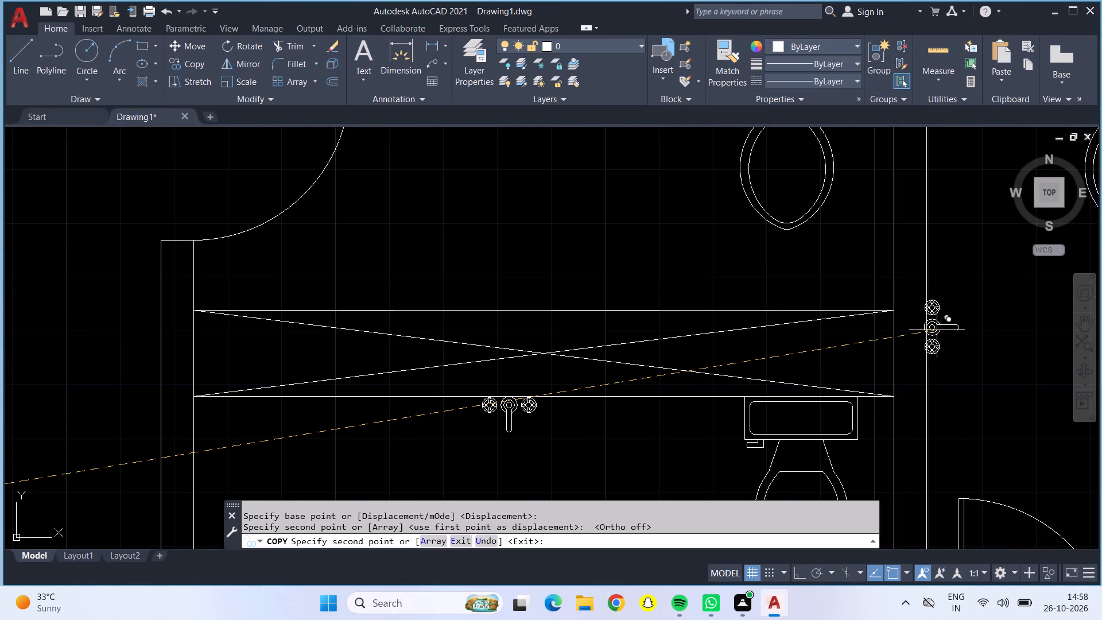
click(938, 330)
scroll(938, 332, down, 1)
scroll(938, 332, up, 1)
scroll(938, 332, down, 2)
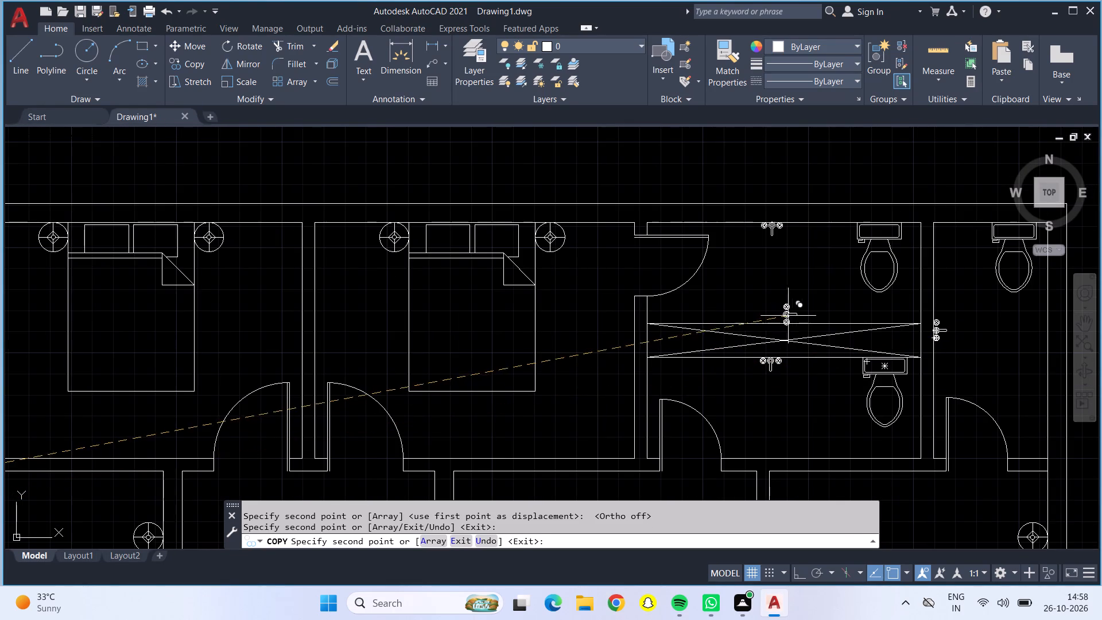
key(Escape)
Examine the lower rooms of both units, down to the right unit's room with the two wooden tables and L-shaped strip.
scroll(794, 314, down, 2)
middle_drag(744, 416, 738, 337)
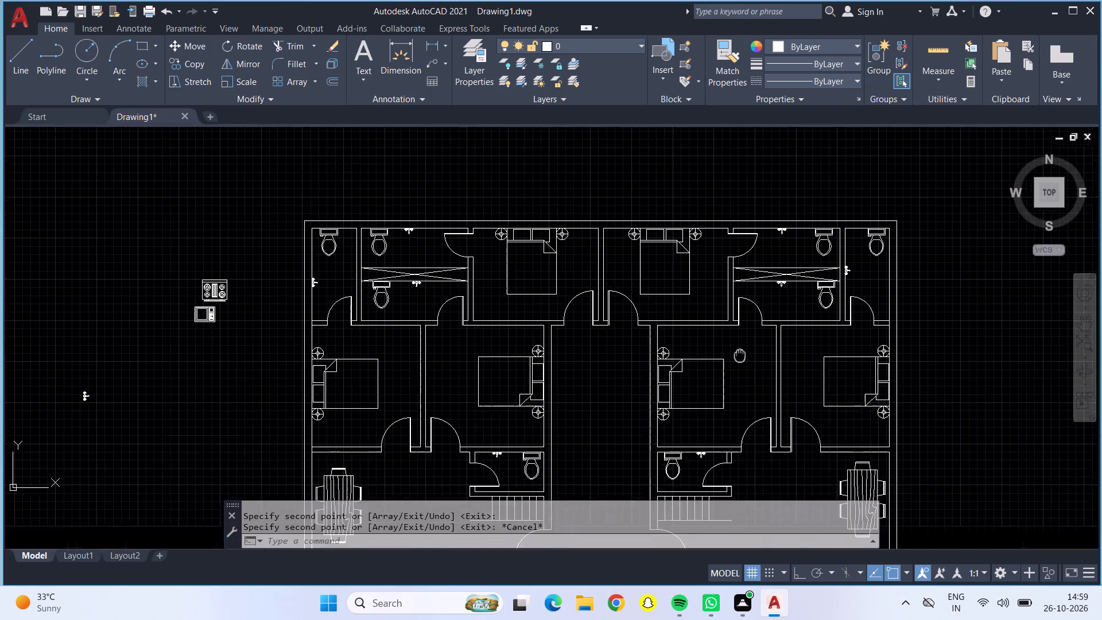
middle_drag(738, 337, 740, 226)
middle_drag(759, 365, 751, 234)
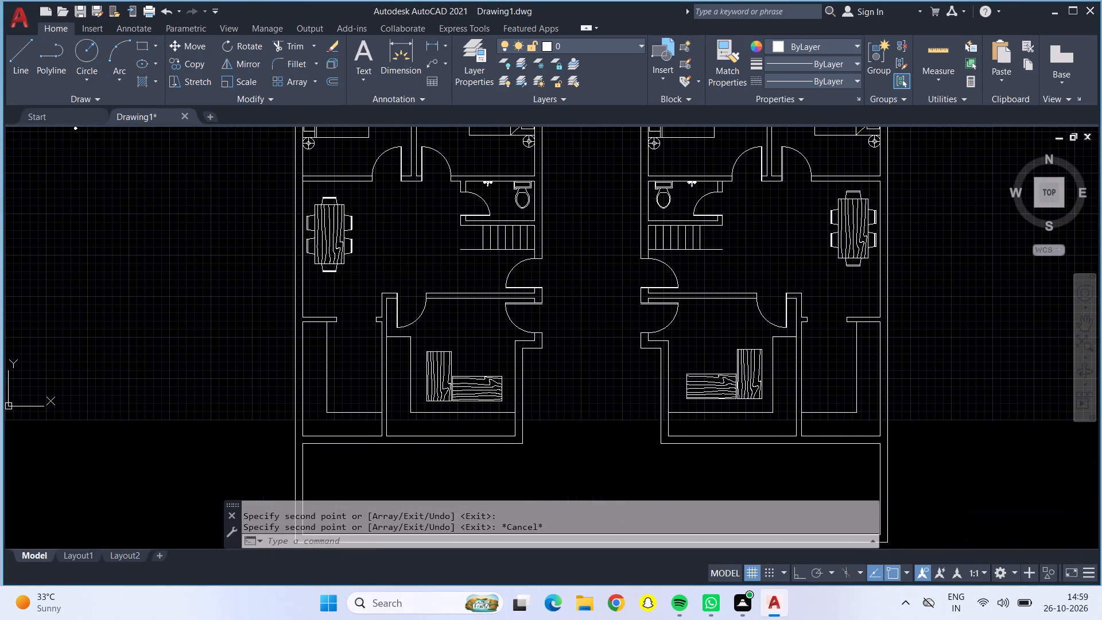
scroll(781, 374, up, 1)
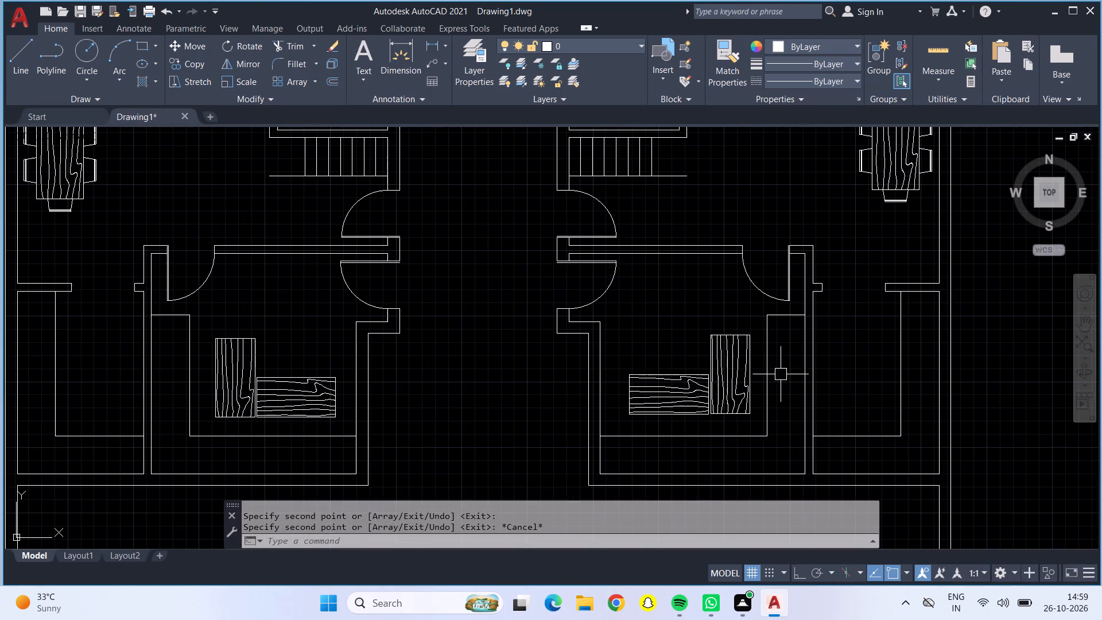
middle_drag(783, 385, 738, 249)
scroll(743, 249, up, 1)
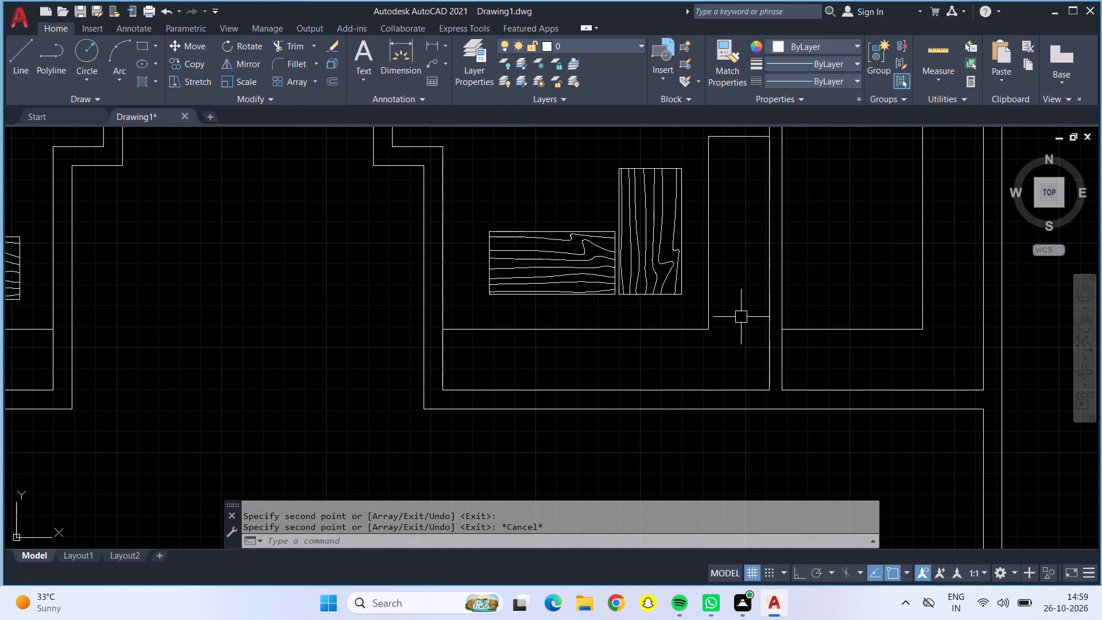
scroll(741, 319, up, 1)
middle_drag(741, 319, 744, 334)
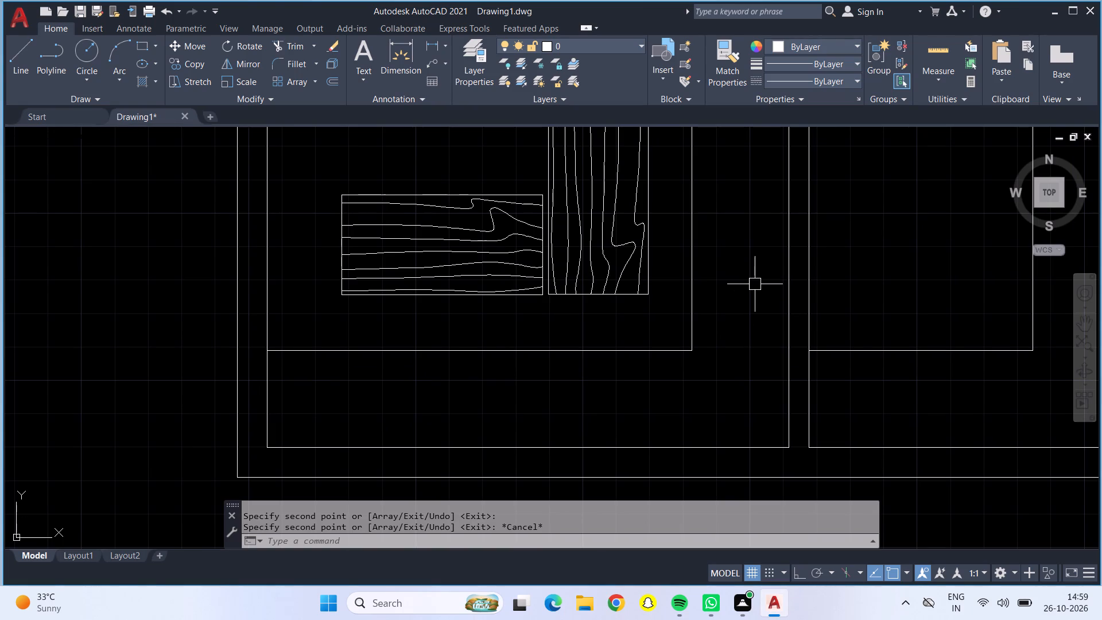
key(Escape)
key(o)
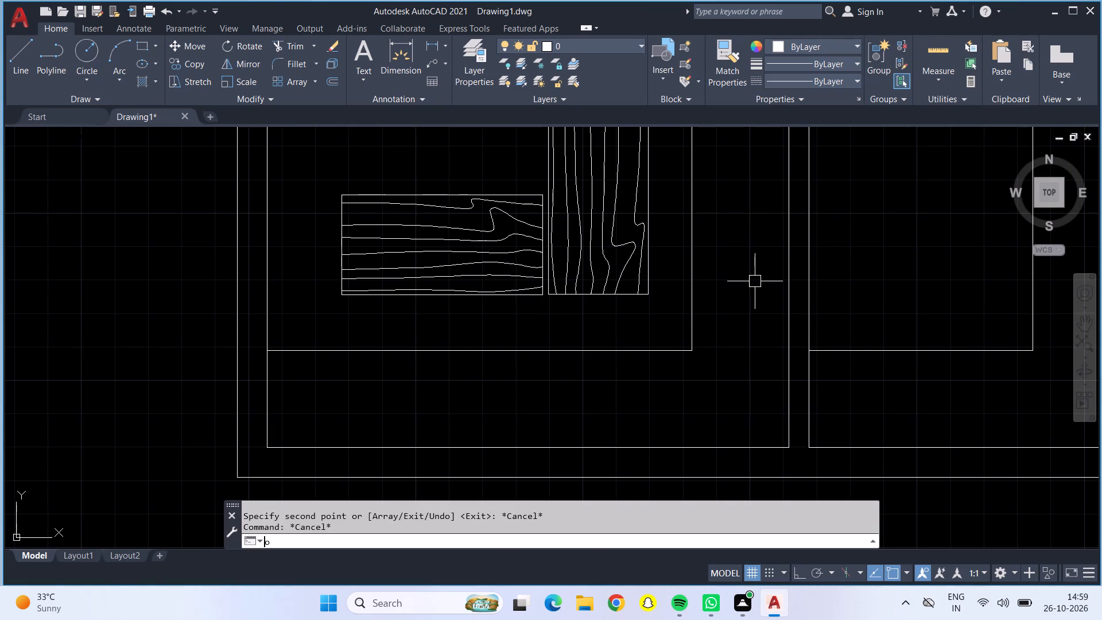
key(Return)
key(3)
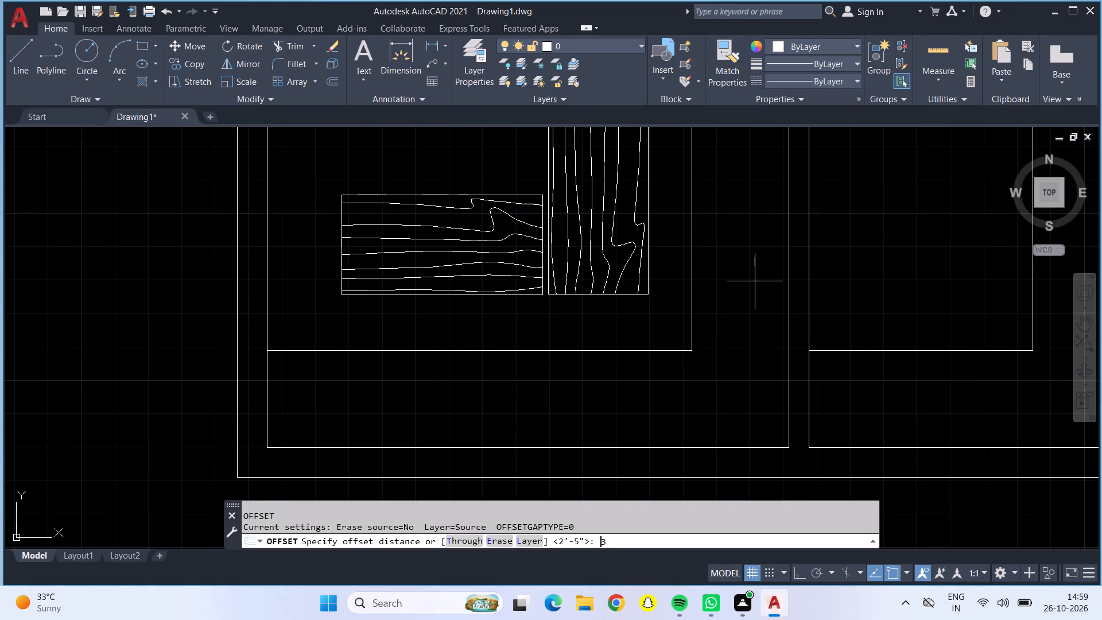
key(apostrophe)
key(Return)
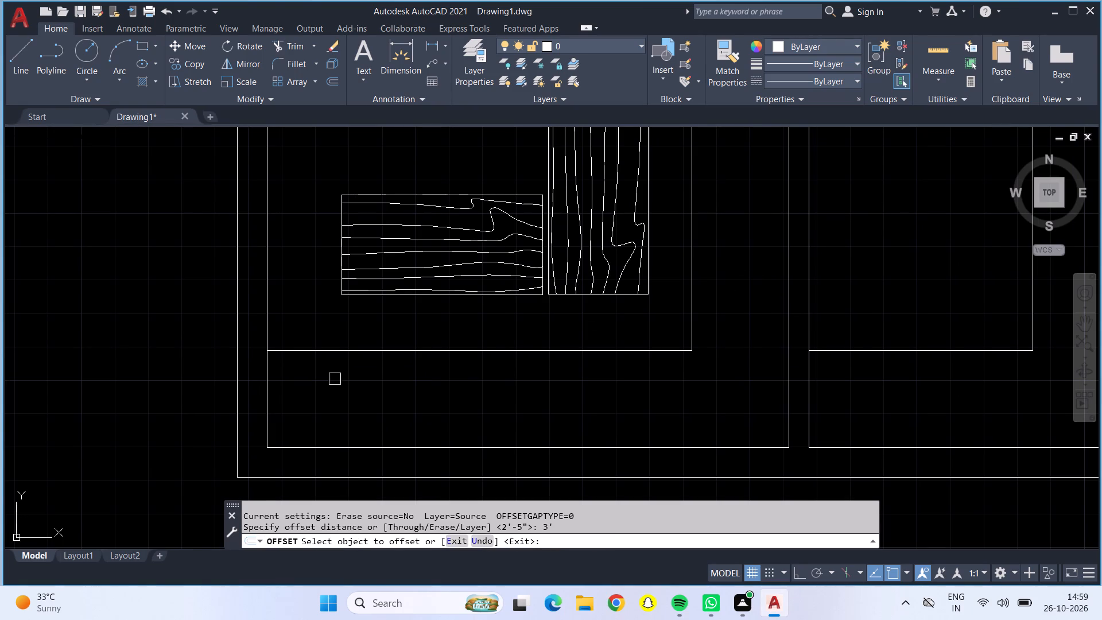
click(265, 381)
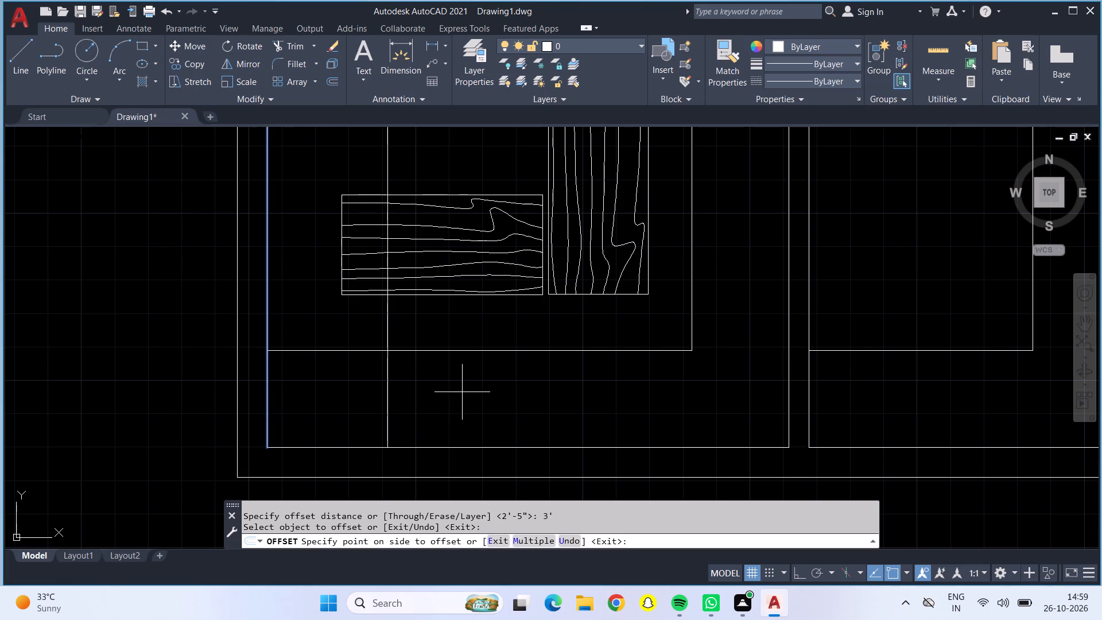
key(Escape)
Offset the left inner wall line of the right unit's wooden-table room rightward by 2', repeating from each new line for six divisions.
key(o)
key(Return)
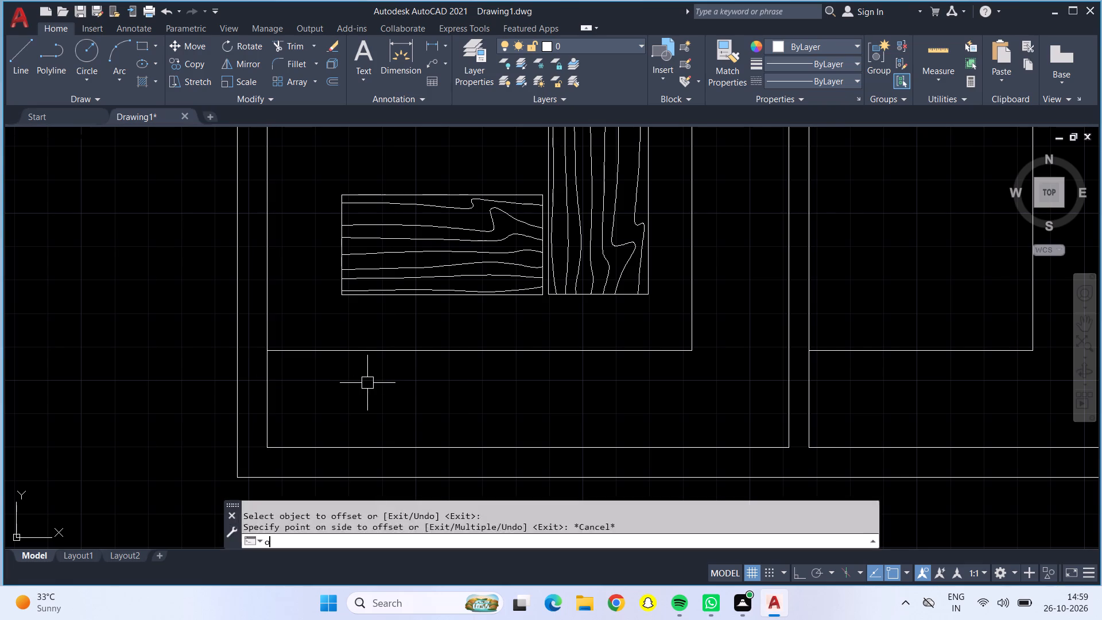
key(2)
key(apostrophe)
key(Return)
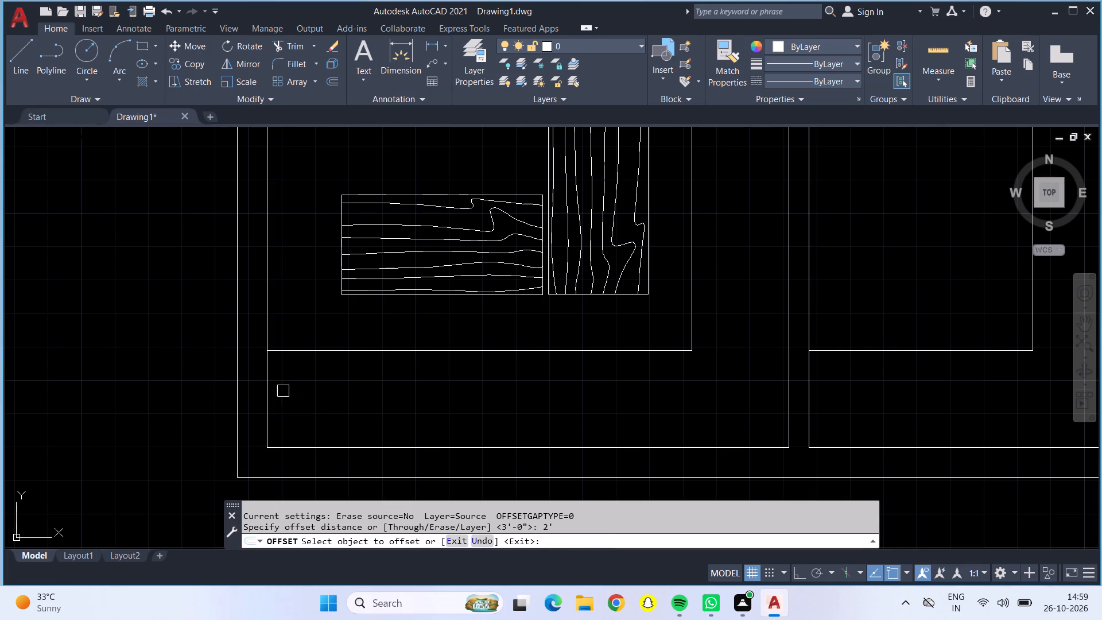
click(270, 387)
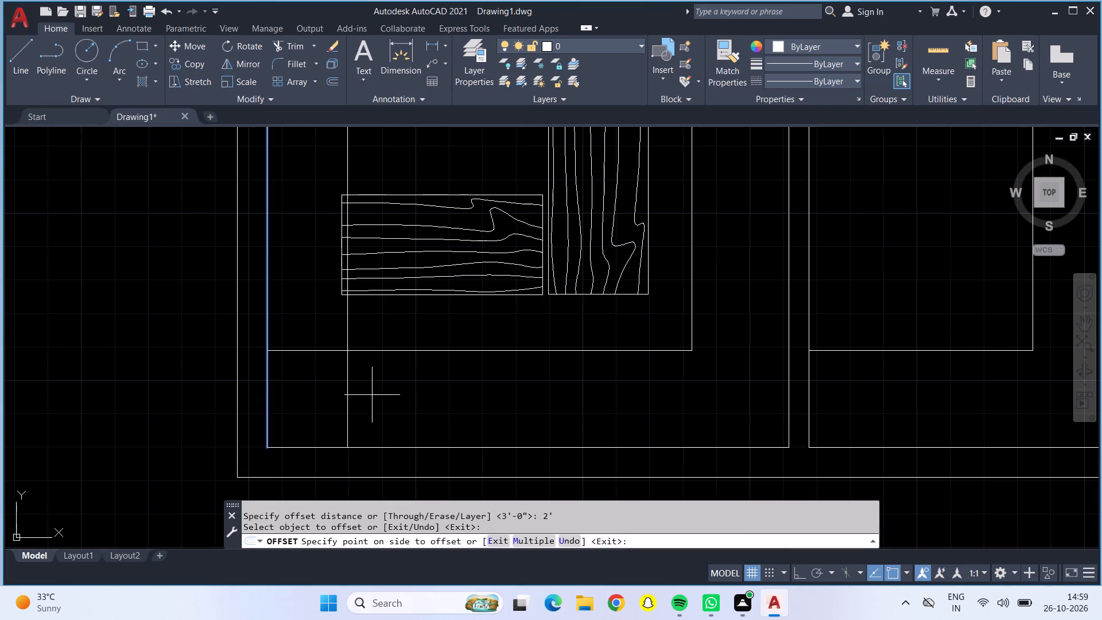
click(372, 395)
click(345, 404)
click(452, 401)
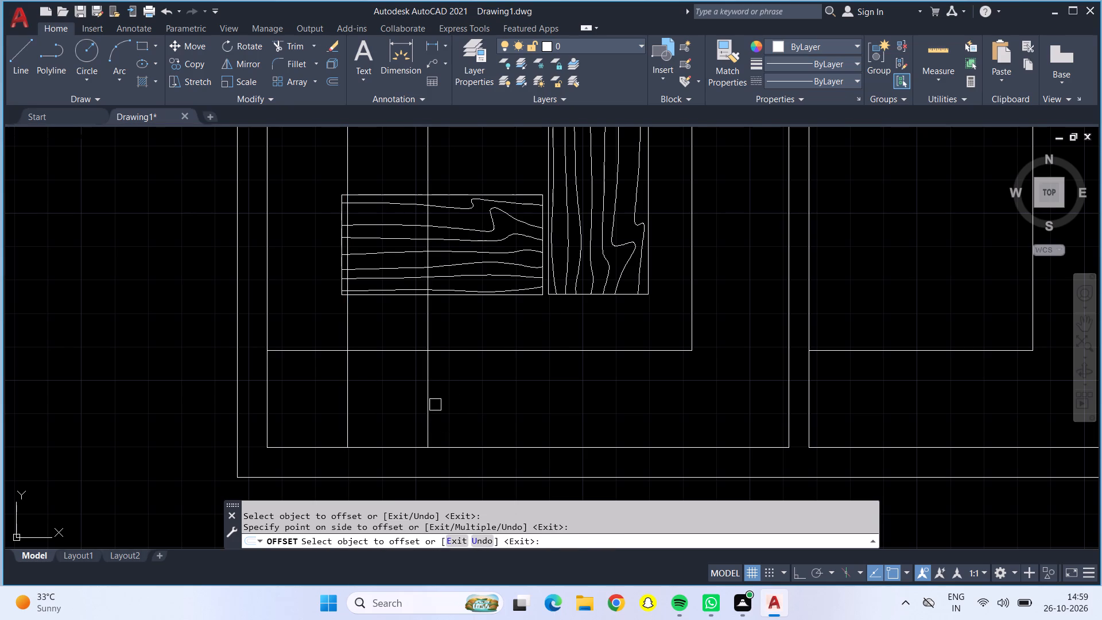
click(427, 405)
click(482, 396)
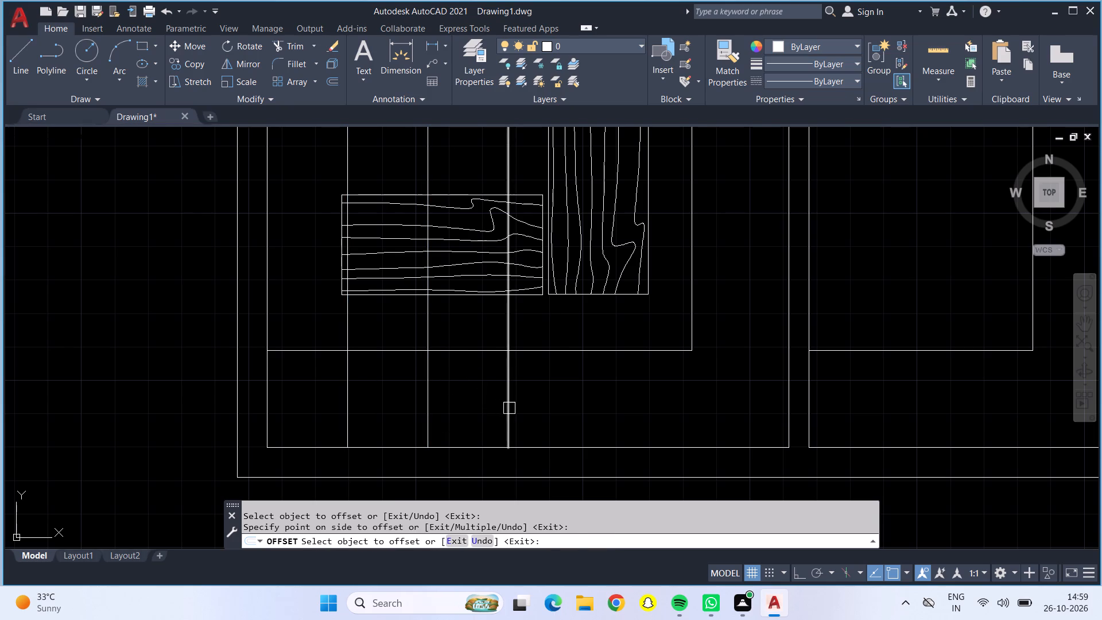
click(509, 408)
click(840, 385)
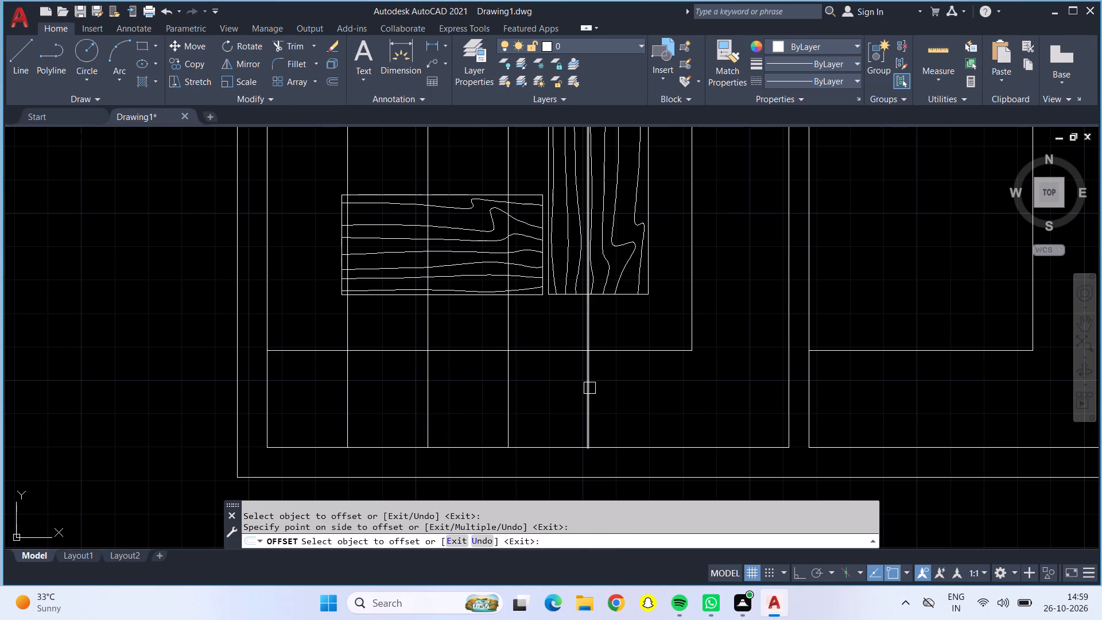
click(584, 387)
click(697, 396)
click(670, 396)
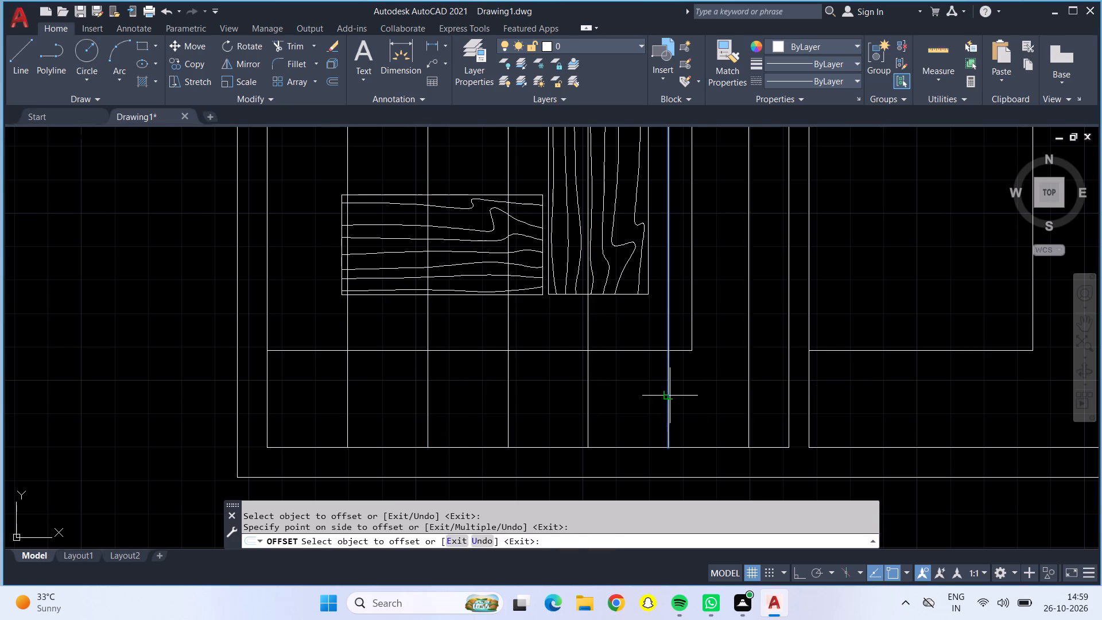
click(739, 388)
Offset the top edge of the L-shaped strip's vertical leg downward by 2', repeating from each new line for four divisions.
scroll(730, 372, down, 1)
middle_drag(725, 370, 637, 463)
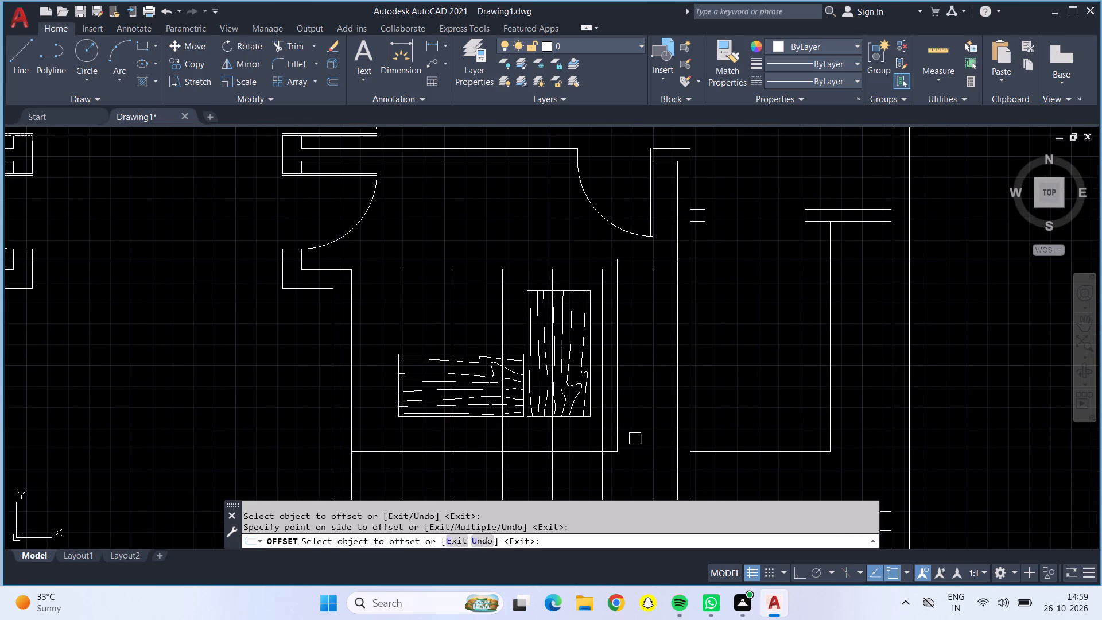
click(646, 265)
click(645, 294)
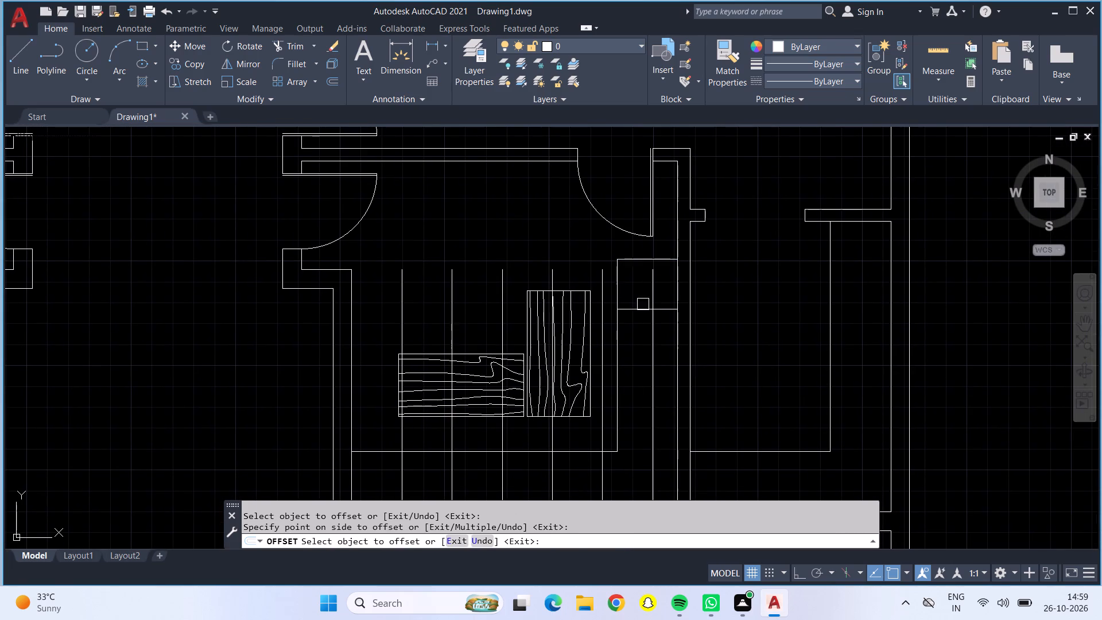
click(643, 309)
click(637, 360)
click(632, 363)
click(628, 425)
click(634, 413)
click(641, 448)
middle_drag(638, 447, 638, 445)
middle_drag(638, 445, 625, 315)
scroll(625, 315, up, 1)
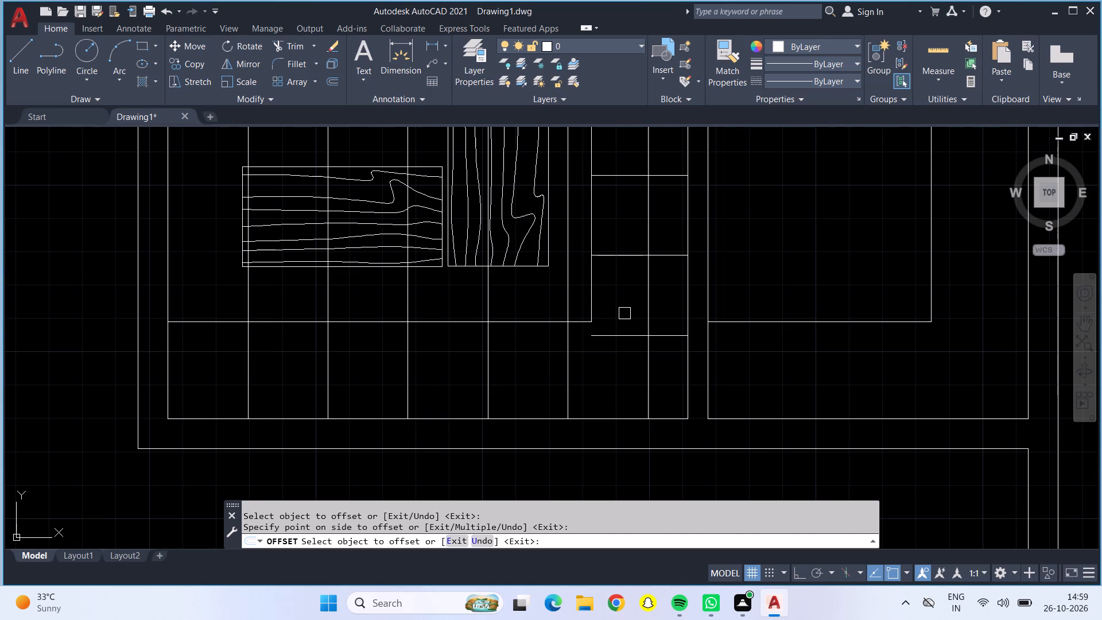
Finish offsetting and examine the division lines where the L-shaped strip's two legs meet in the wooden-table room.
scroll(623, 312, up, 2)
scroll(623, 312, down, 1)
middle_drag(623, 311, 623, 202)
key(Escape)
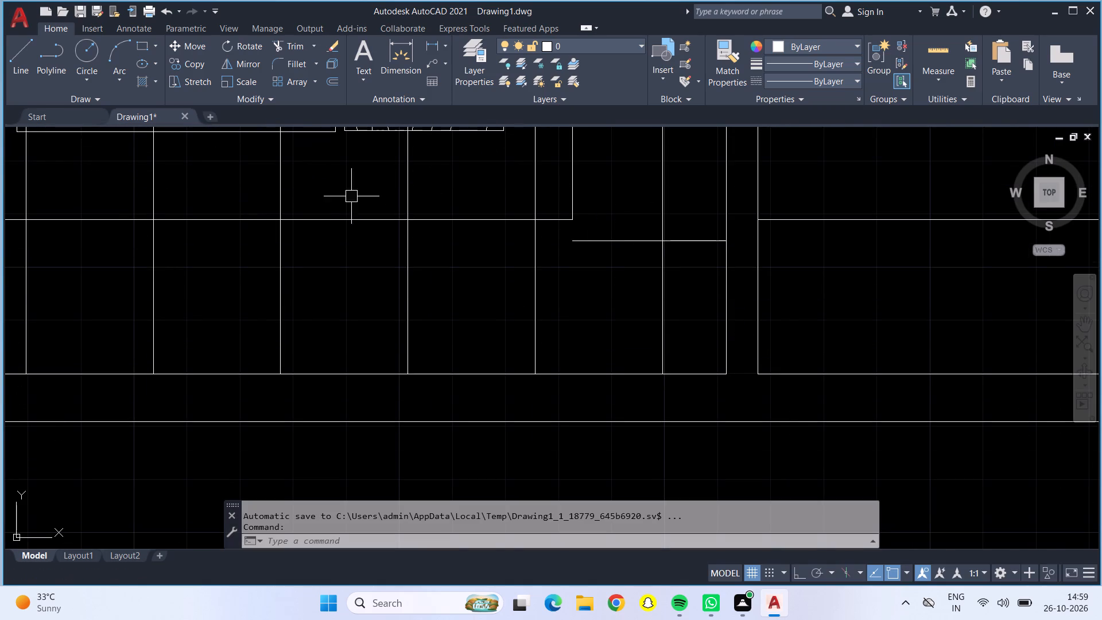
scroll(604, 212, down, 1)
middle_drag(606, 212, 606, 210)
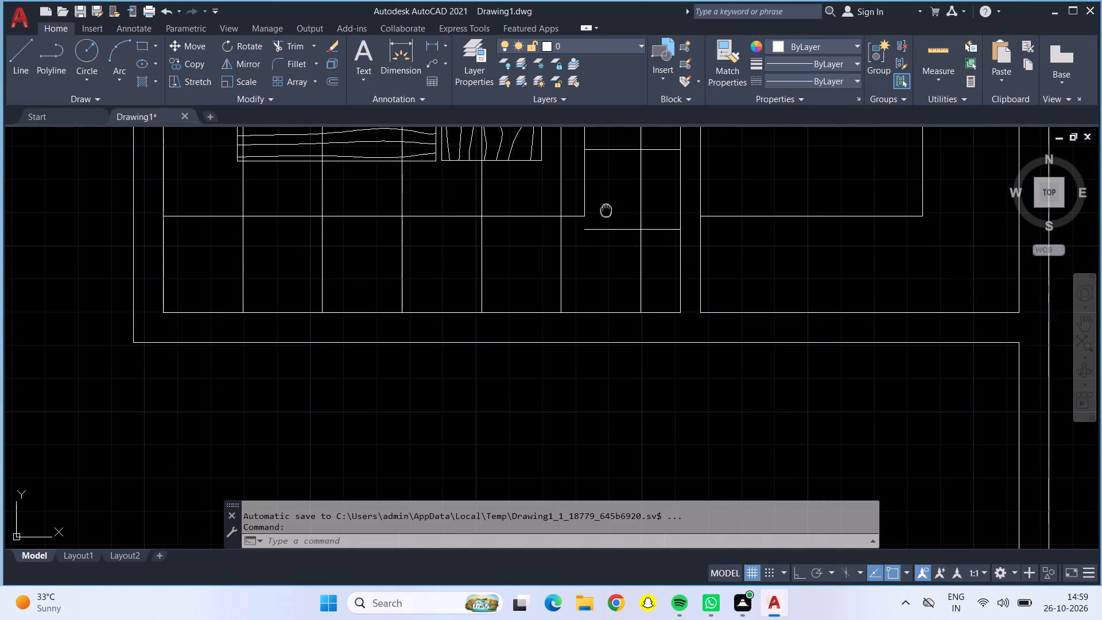
middle_drag(606, 210, 618, 311)
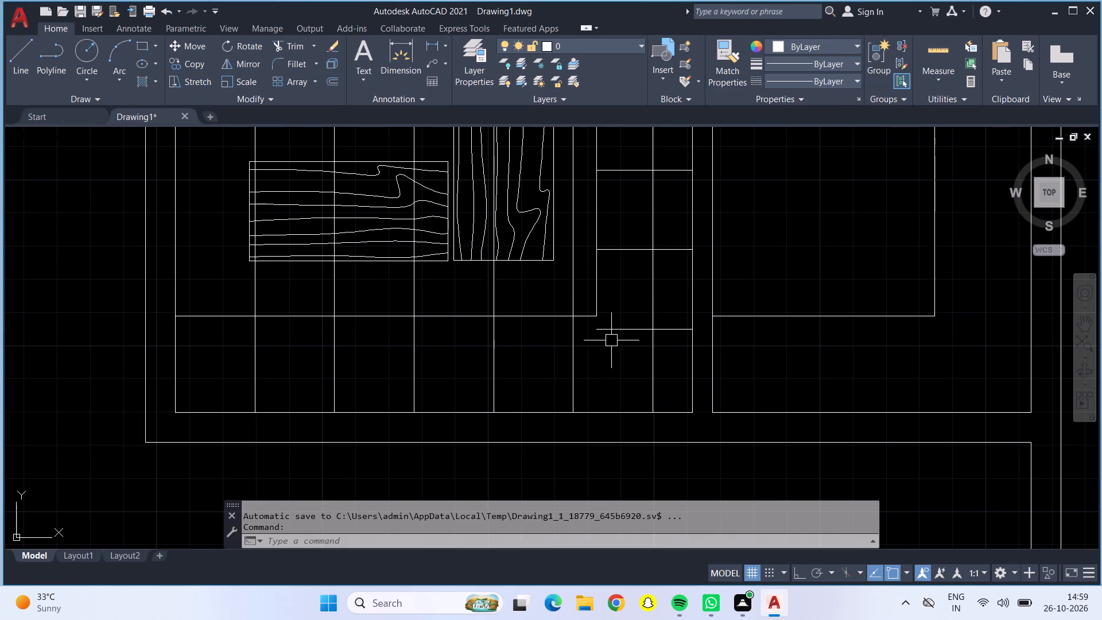
scroll(623, 296, down, 1)
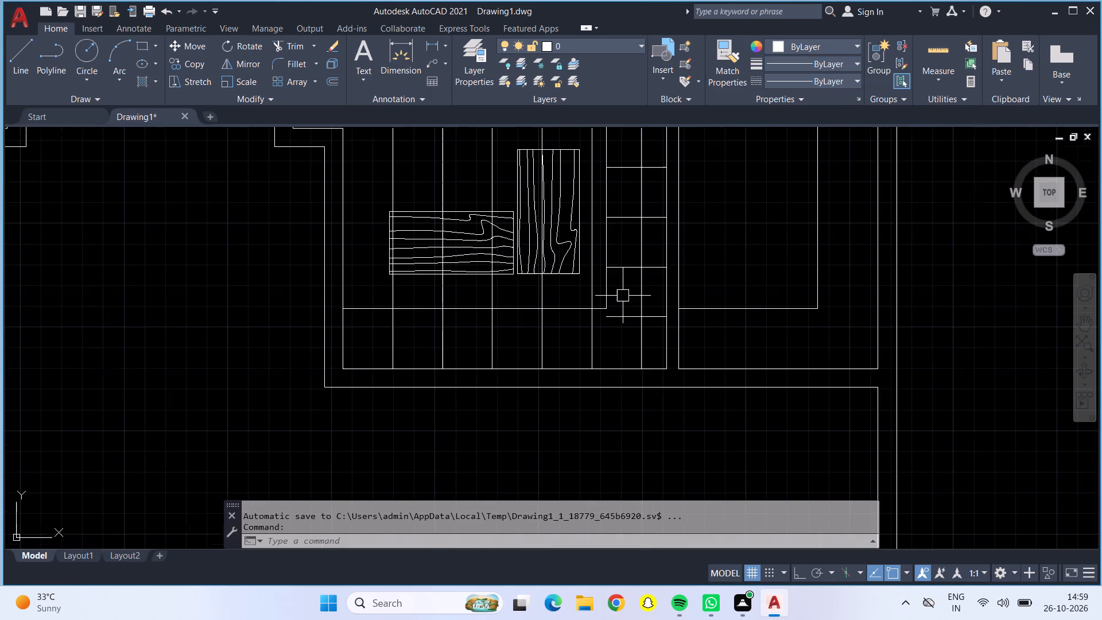
middle_drag(623, 296, 622, 357)
scroll(623, 296, down, 1)
middle_click(622, 357)
scroll(620, 357, up, 2)
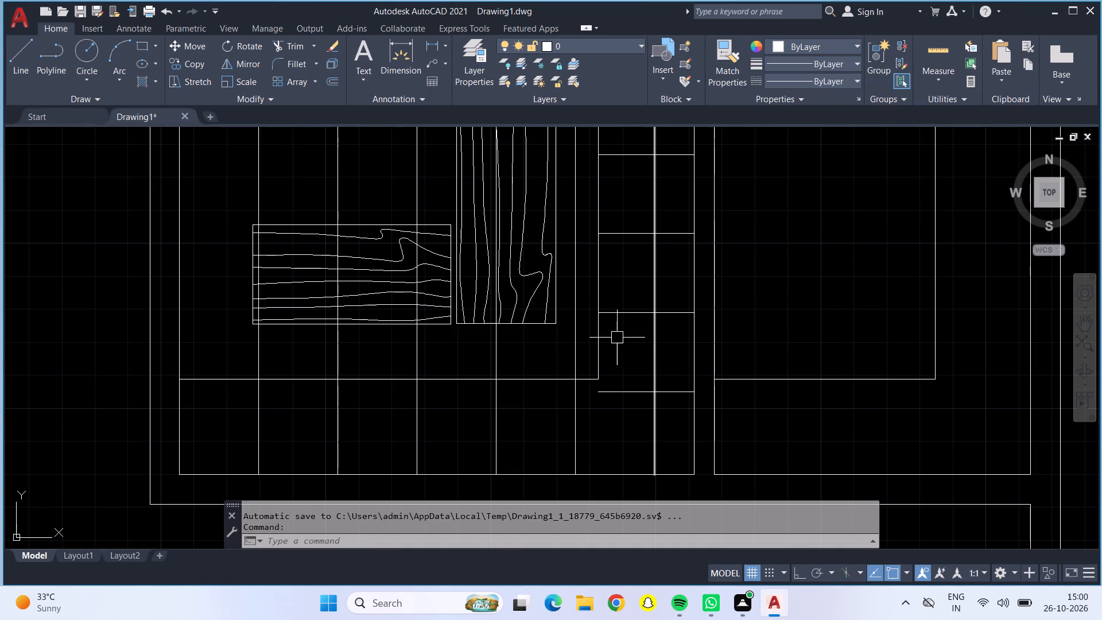
Close off the L-shaped strip's corner cell with lines from its inner corner to the right wall line and to the bottom wall line.
click(30, 64)
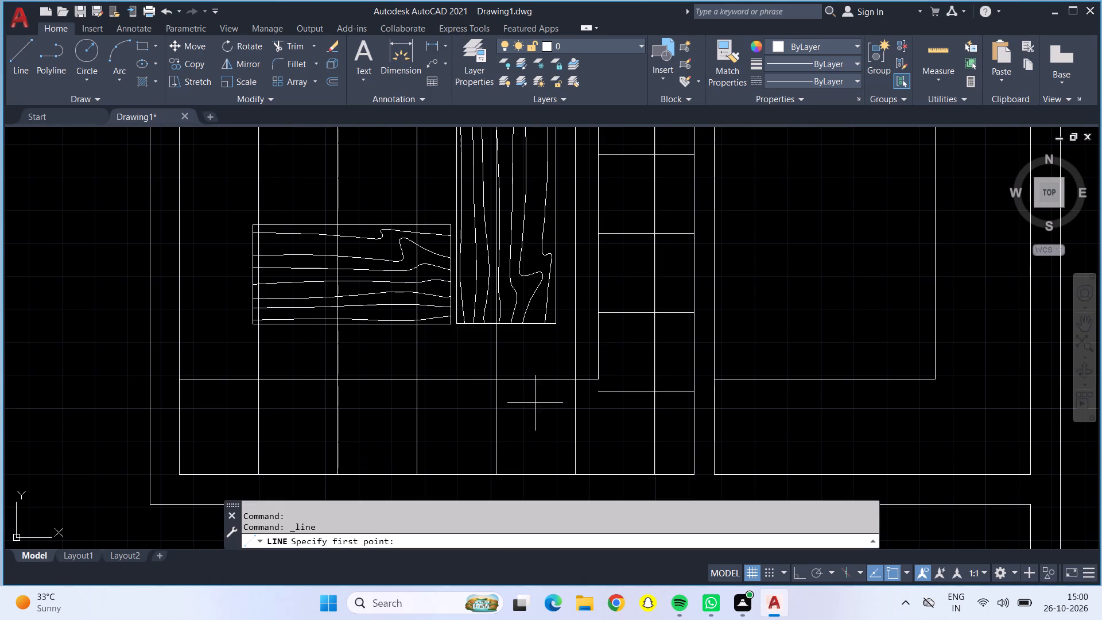
click(596, 381)
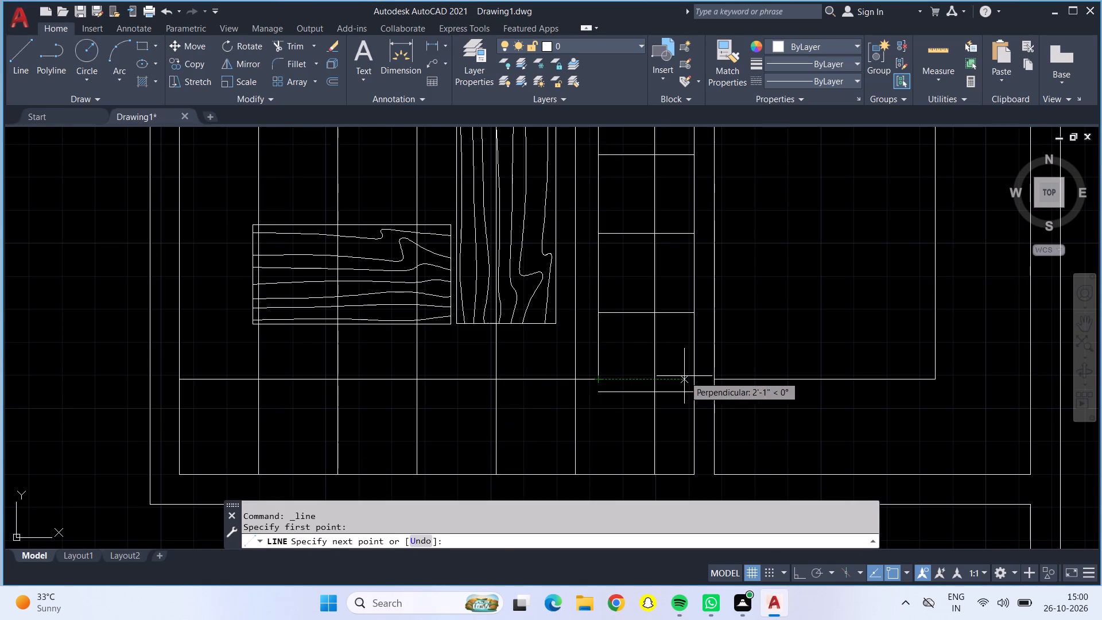
click(695, 380)
click(595, 377)
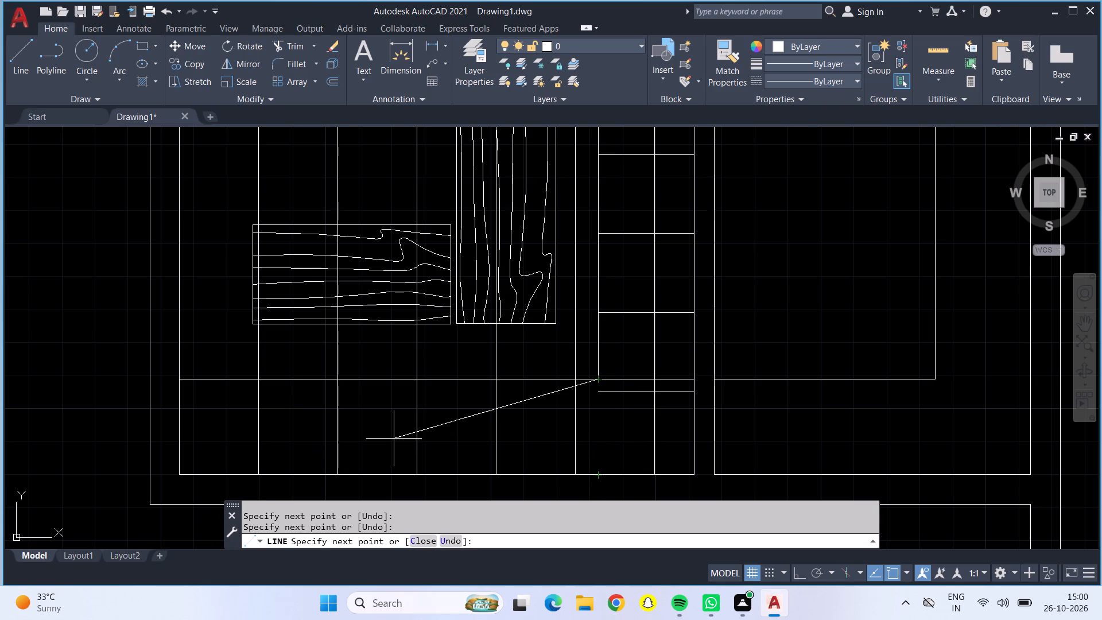
click(599, 477)
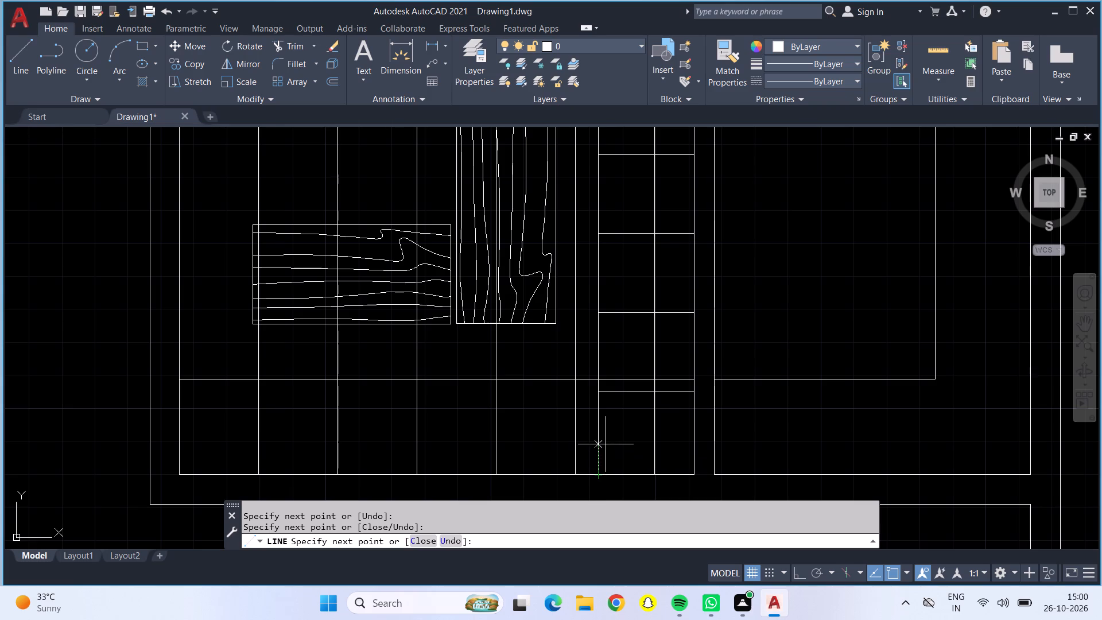
key(Escape)
Delete the horizontal and vertical division lines that cross the strip's corner cell.
click(628, 394)
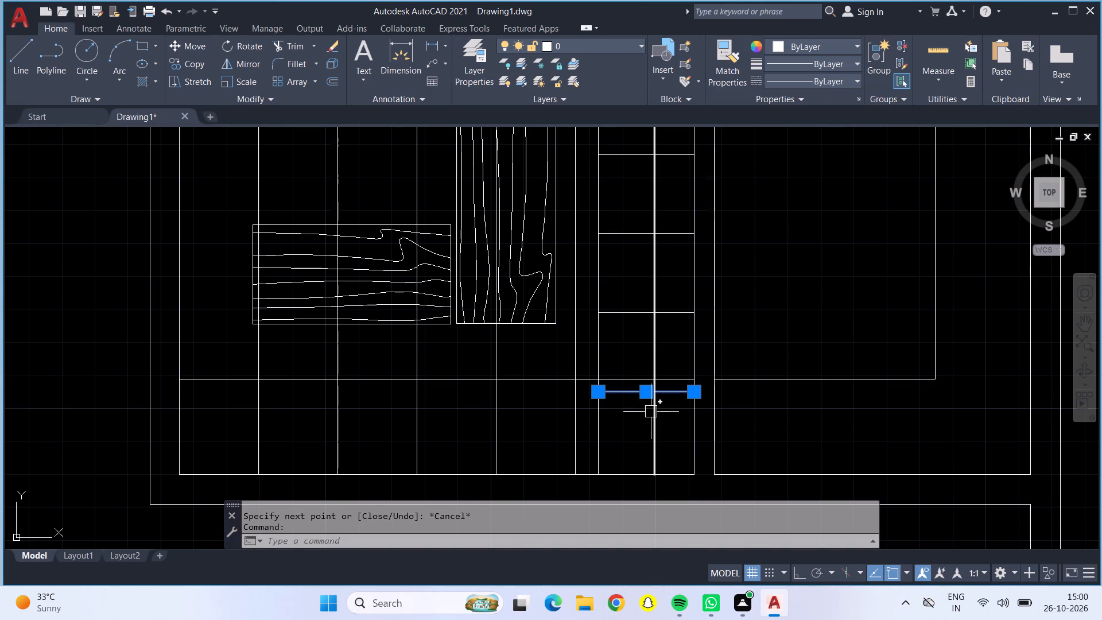
click(651, 412)
key(Delete)
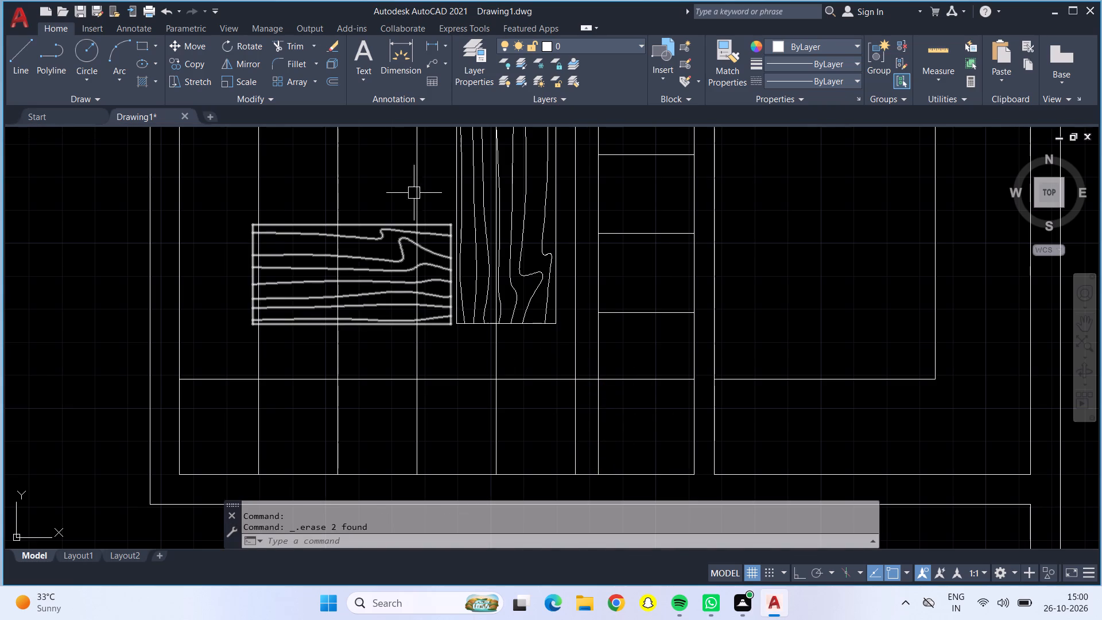
Trim the vertical divisions above the horizontal table, the one right of the tables, and the piece between the vertical table and the strip.
click(294, 44)
drag(218, 168, 292, 164)
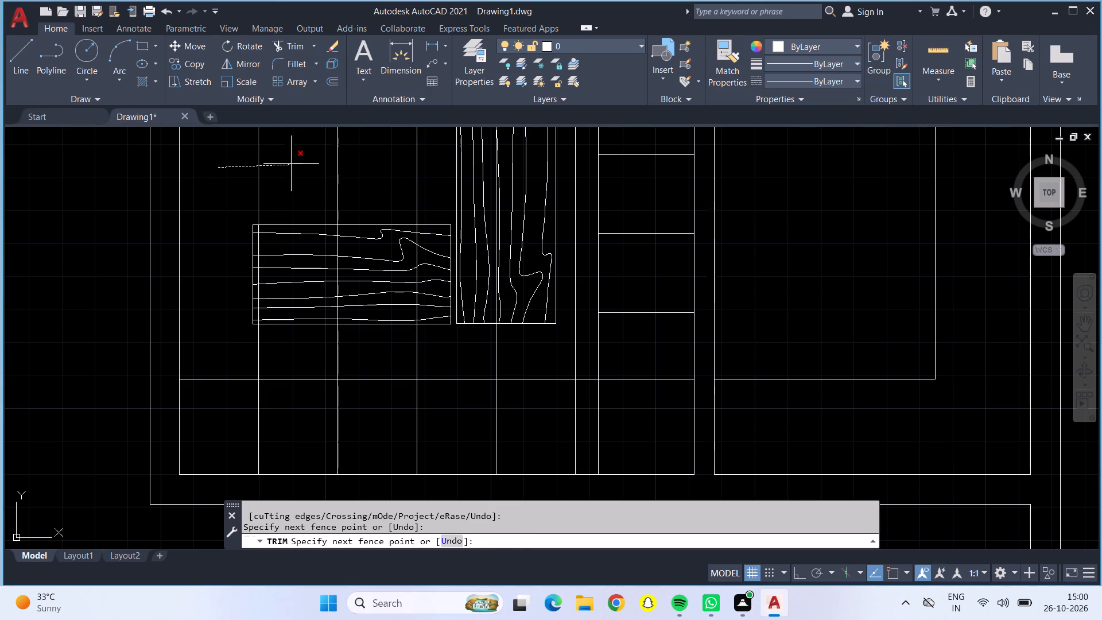
drag(292, 164, 427, 180)
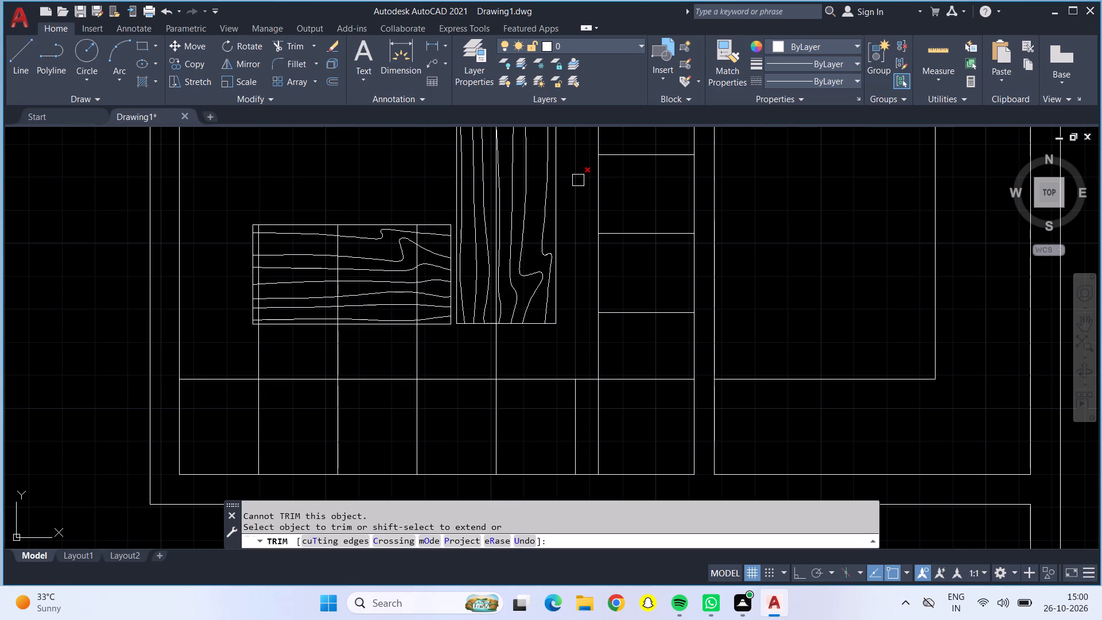
click(578, 180)
click(495, 343)
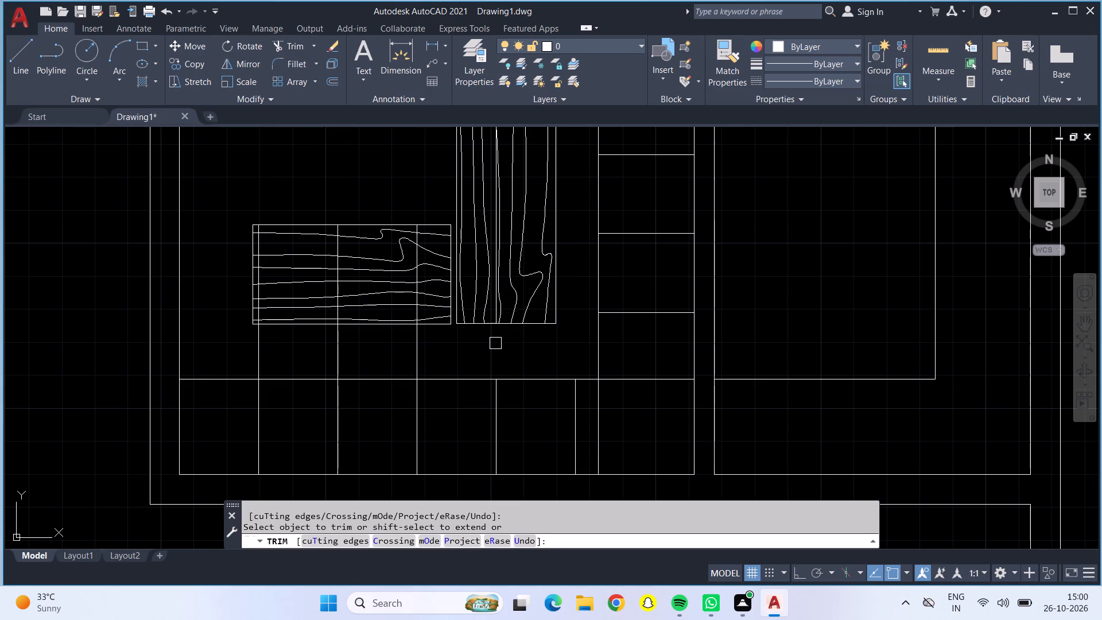
key(Escape)
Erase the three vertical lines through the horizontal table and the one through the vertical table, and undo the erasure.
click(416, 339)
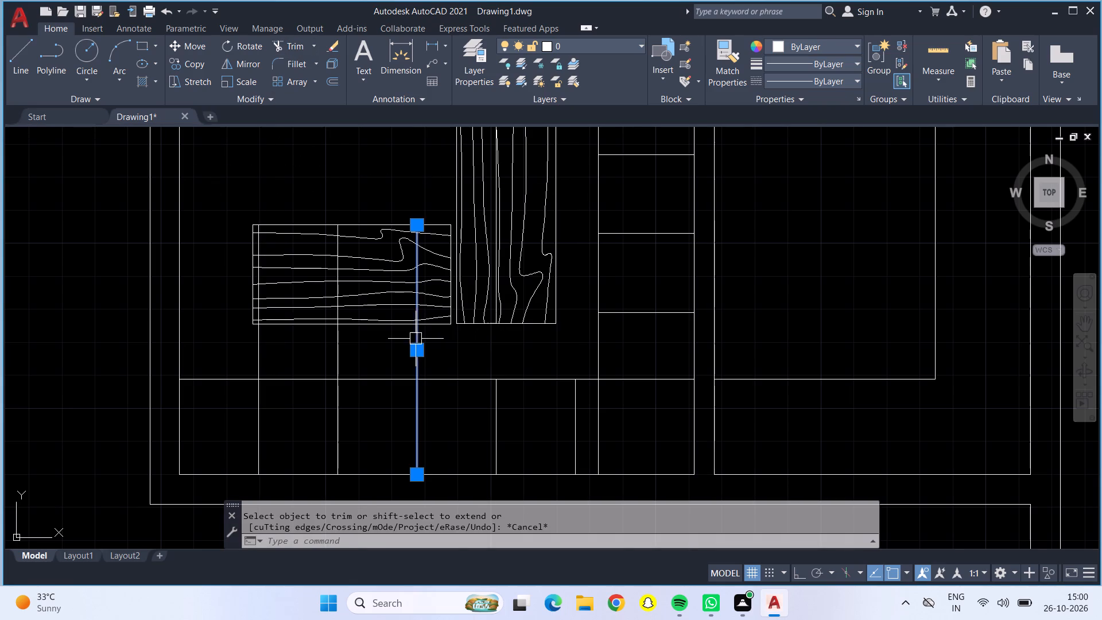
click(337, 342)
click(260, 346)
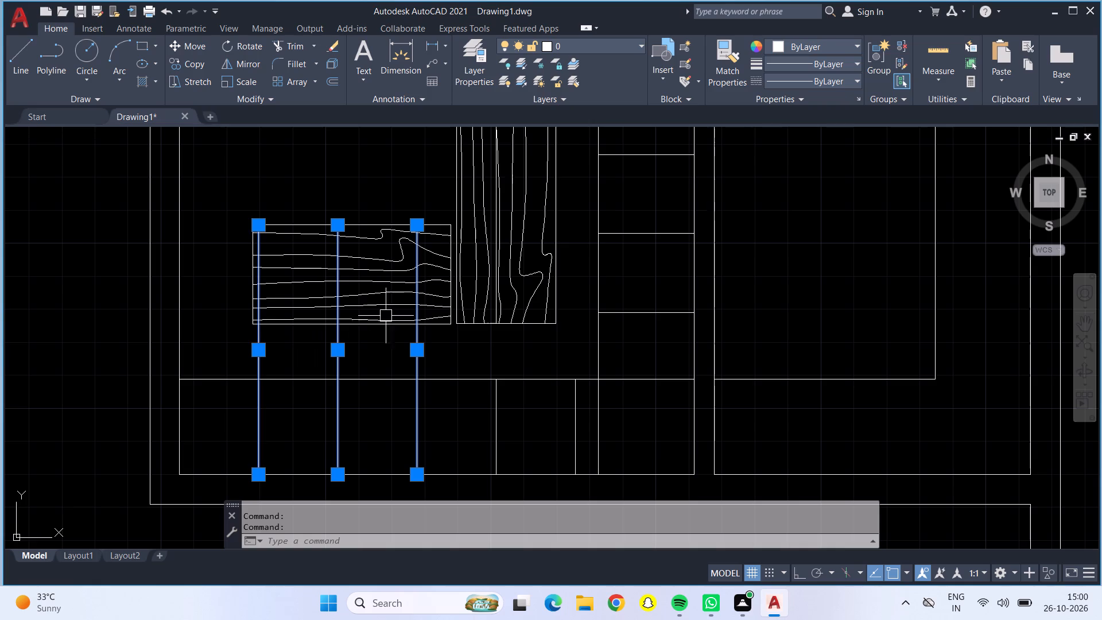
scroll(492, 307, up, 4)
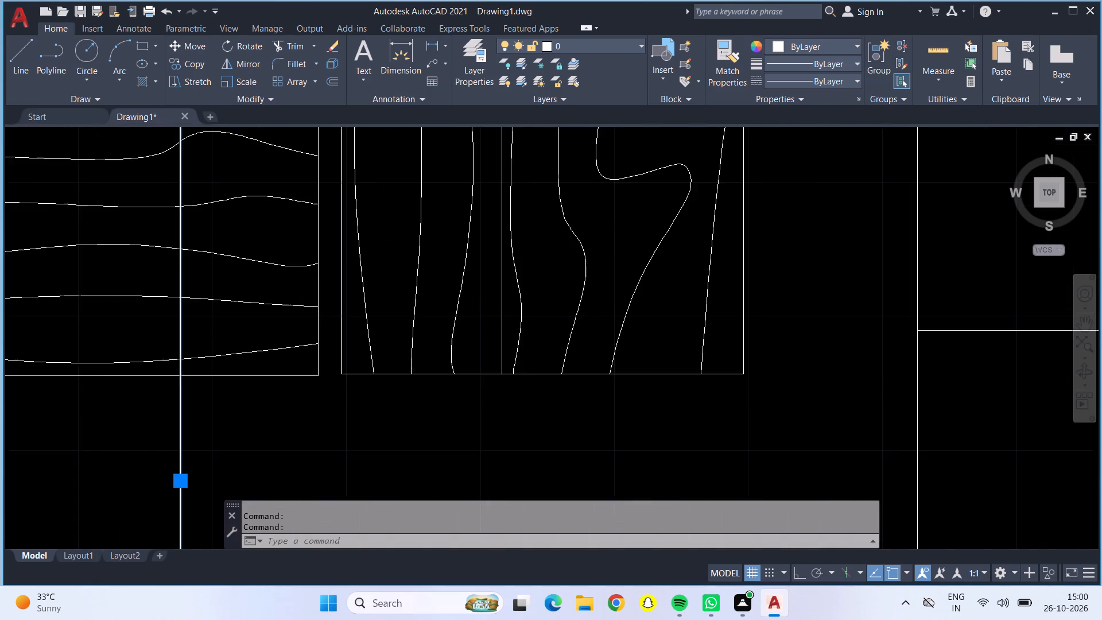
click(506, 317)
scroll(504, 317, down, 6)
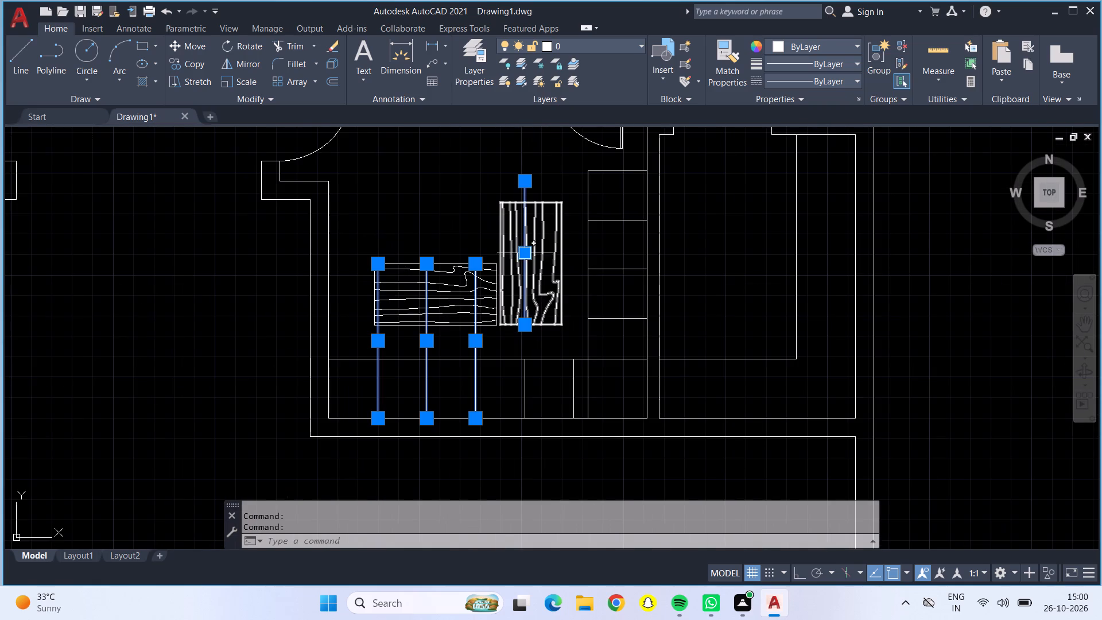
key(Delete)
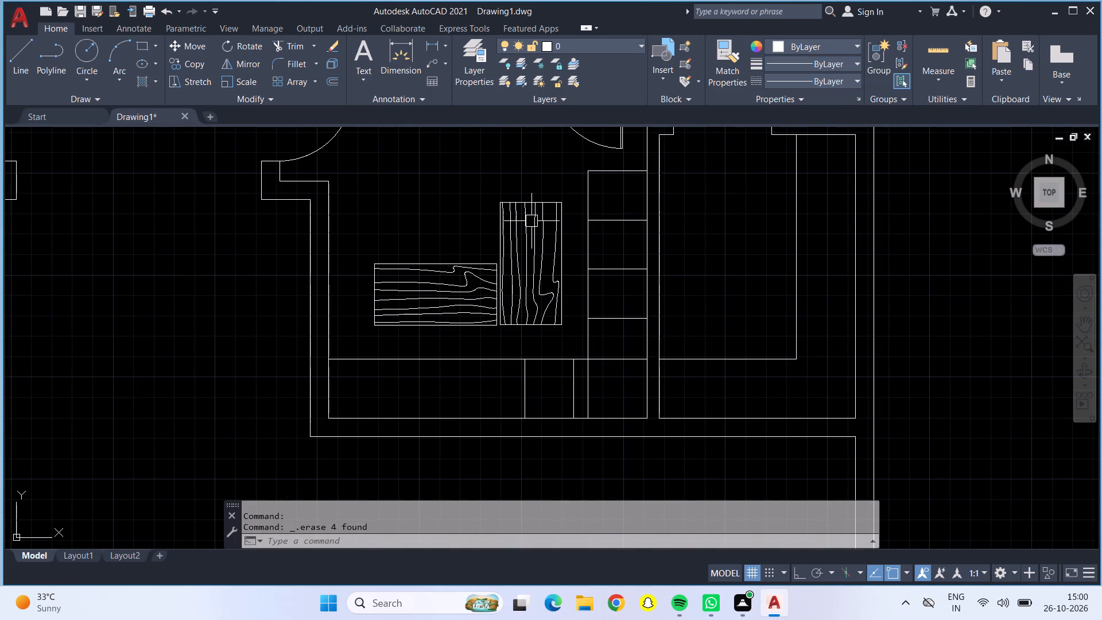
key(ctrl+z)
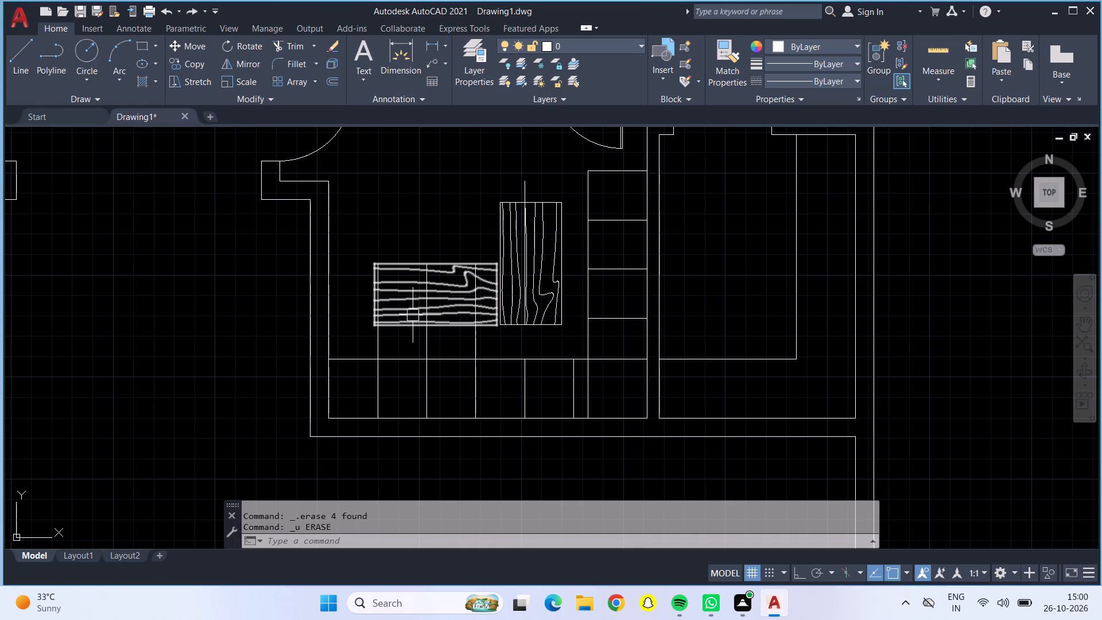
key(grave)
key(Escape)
Trim the three divisions between the horizontal table and the strip, and remove the narrow-gap division beside the corner cell.
click(294, 40)
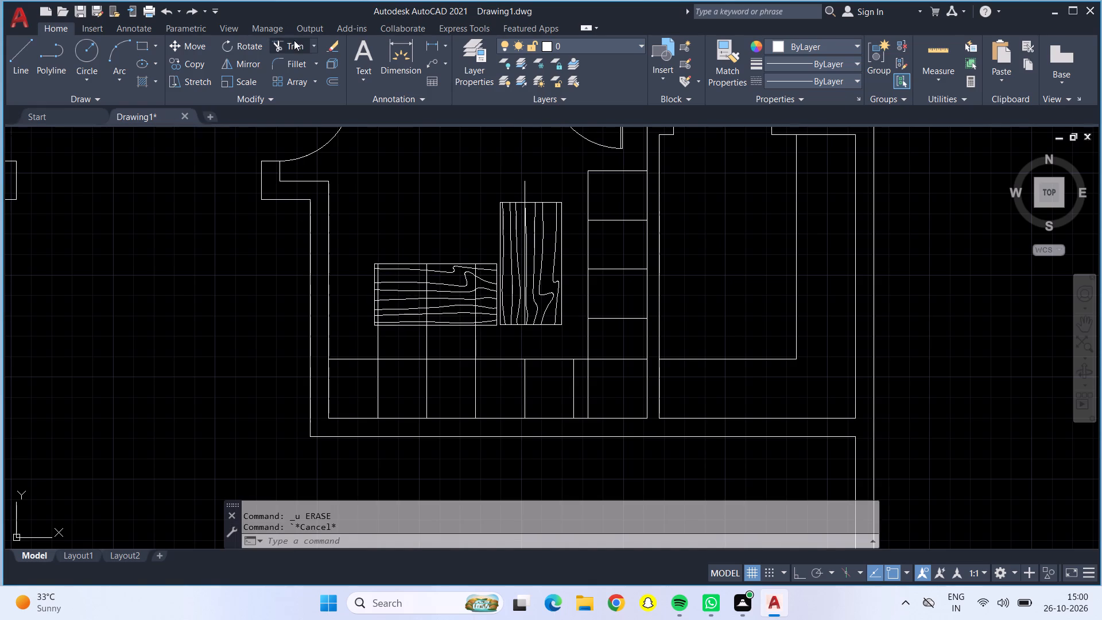
drag(363, 331, 426, 333)
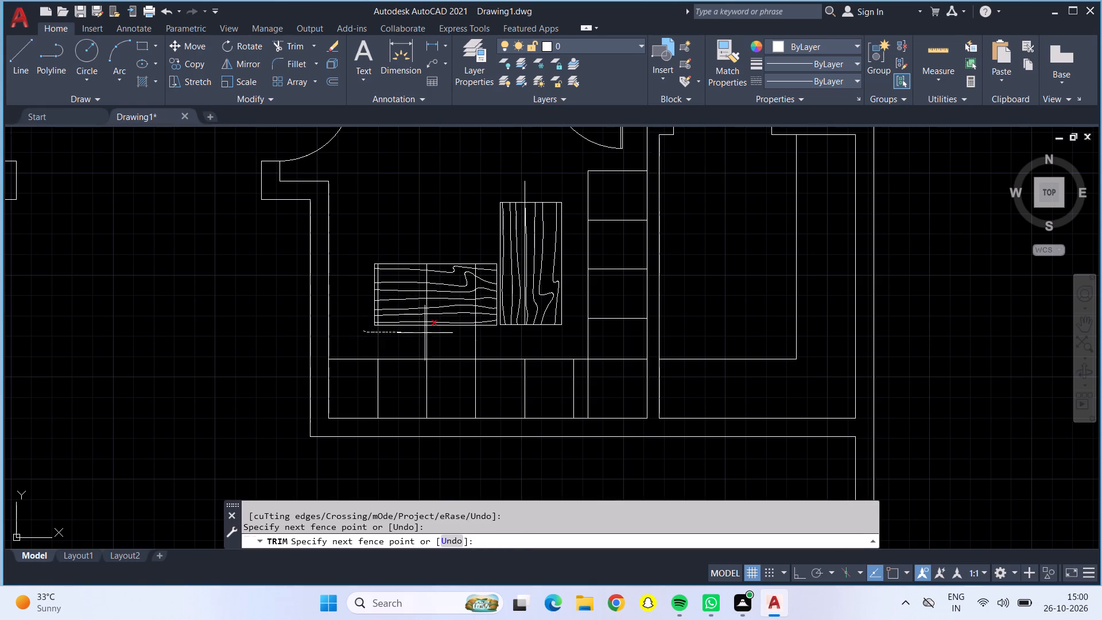
drag(426, 333, 489, 333)
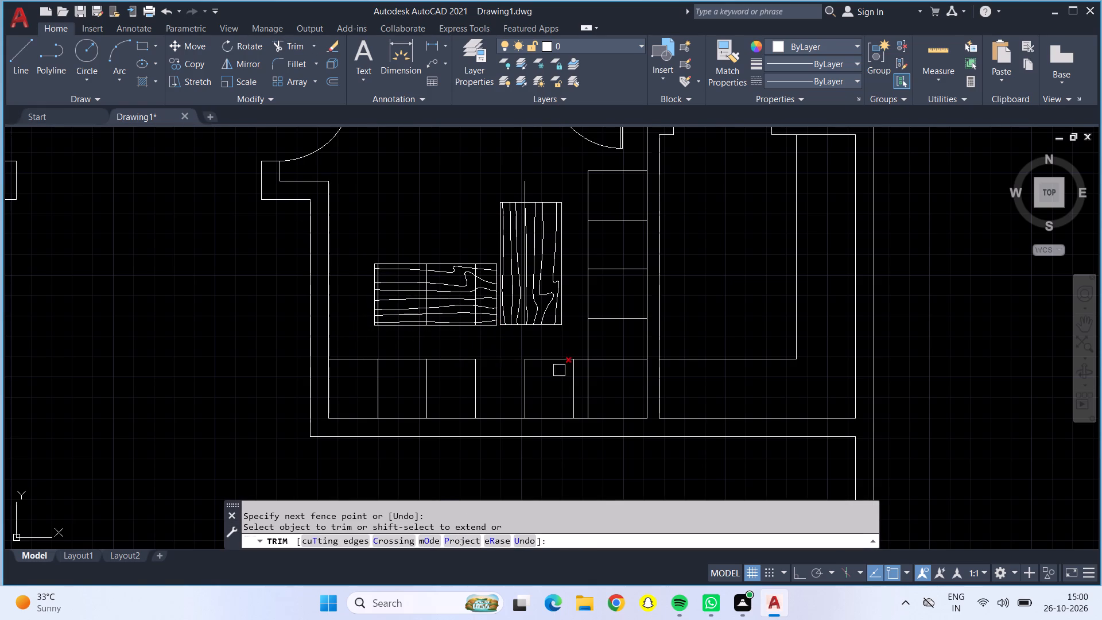
click(573, 381)
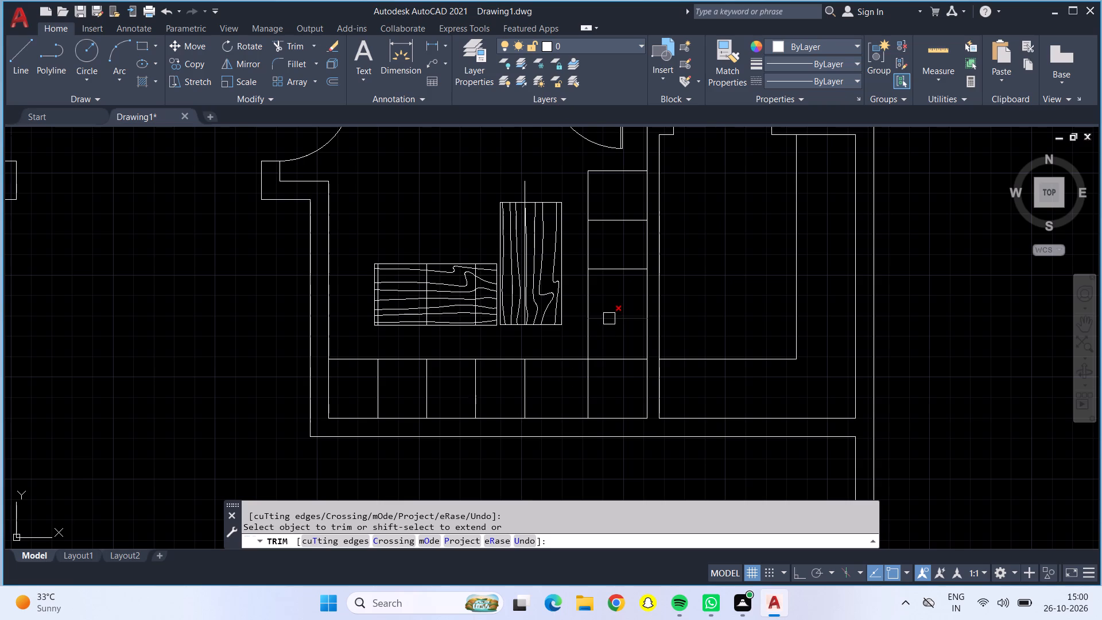
key(Escape)
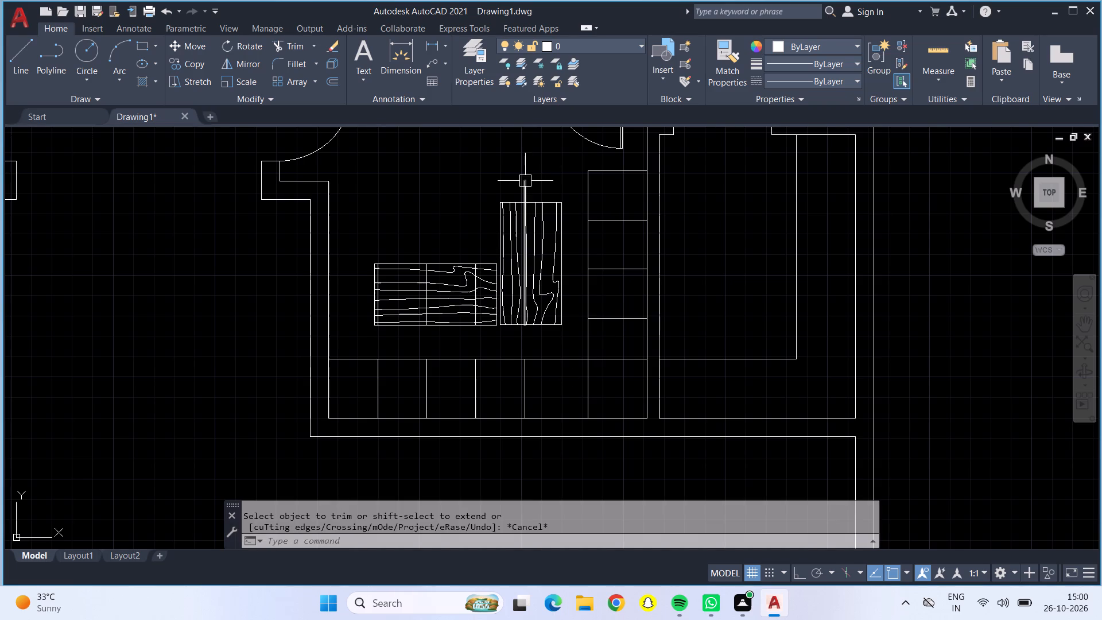
Delete the leftover division pieces crossing the two wooden tables: three on the horizontal table and one on the vertical table.
click(525, 181)
scroll(421, 281, up, 2)
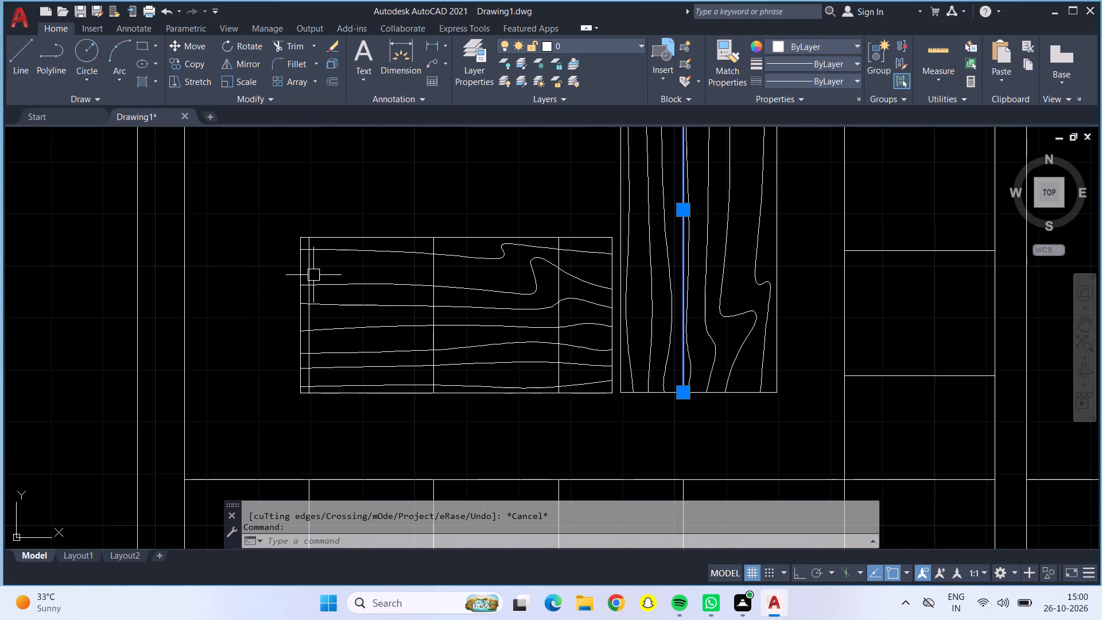
click(308, 269)
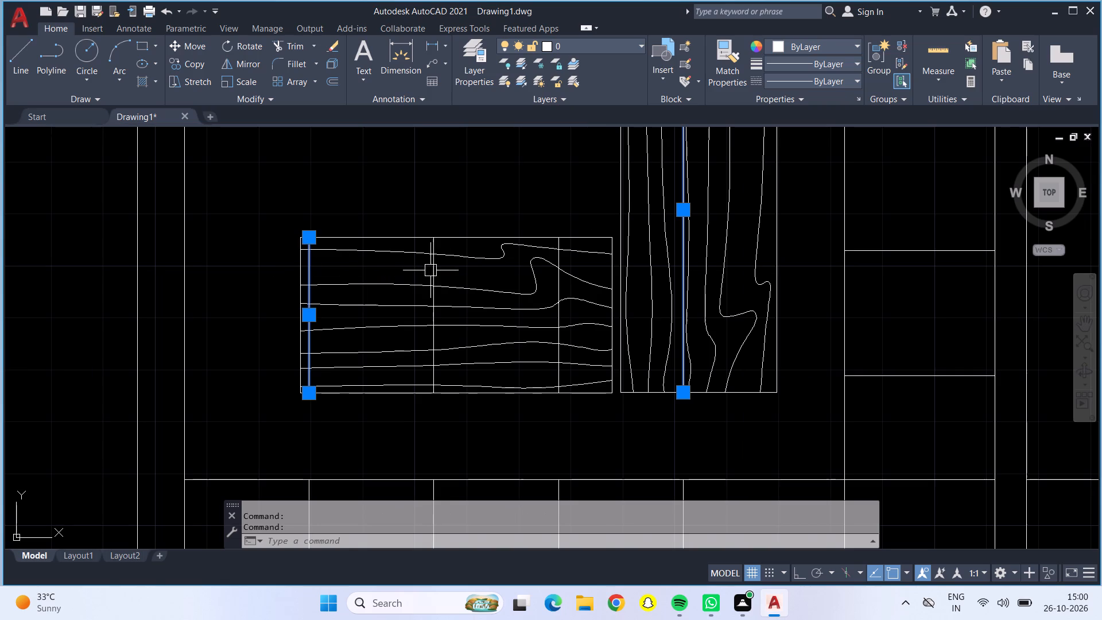
click(426, 266)
click(437, 266)
click(433, 272)
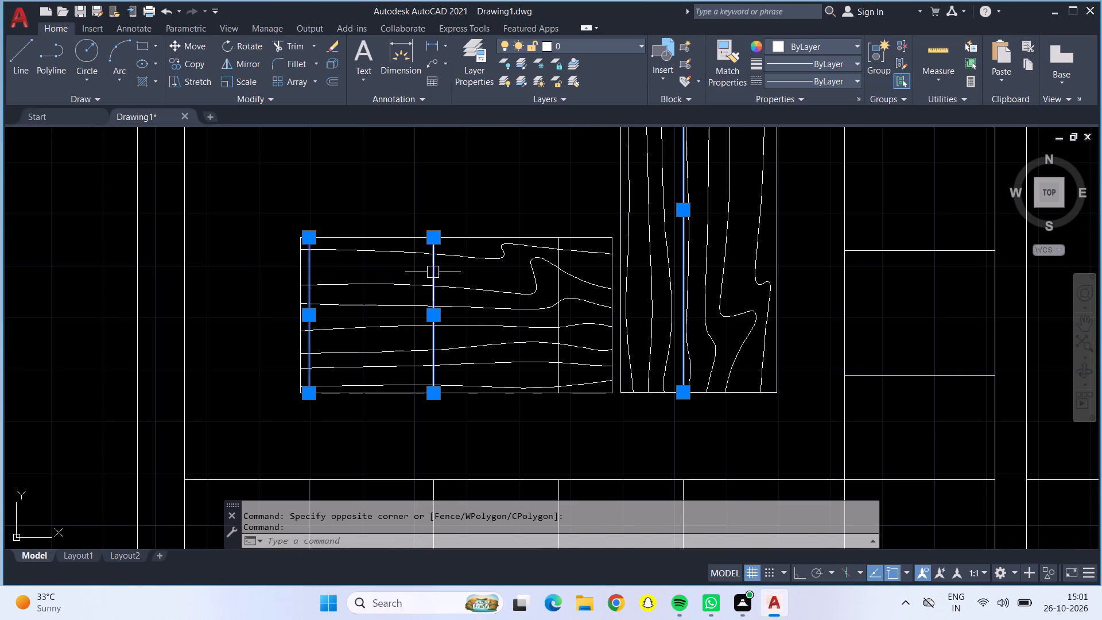
click(557, 281)
key(Delete)
scroll(561, 281, down, 2)
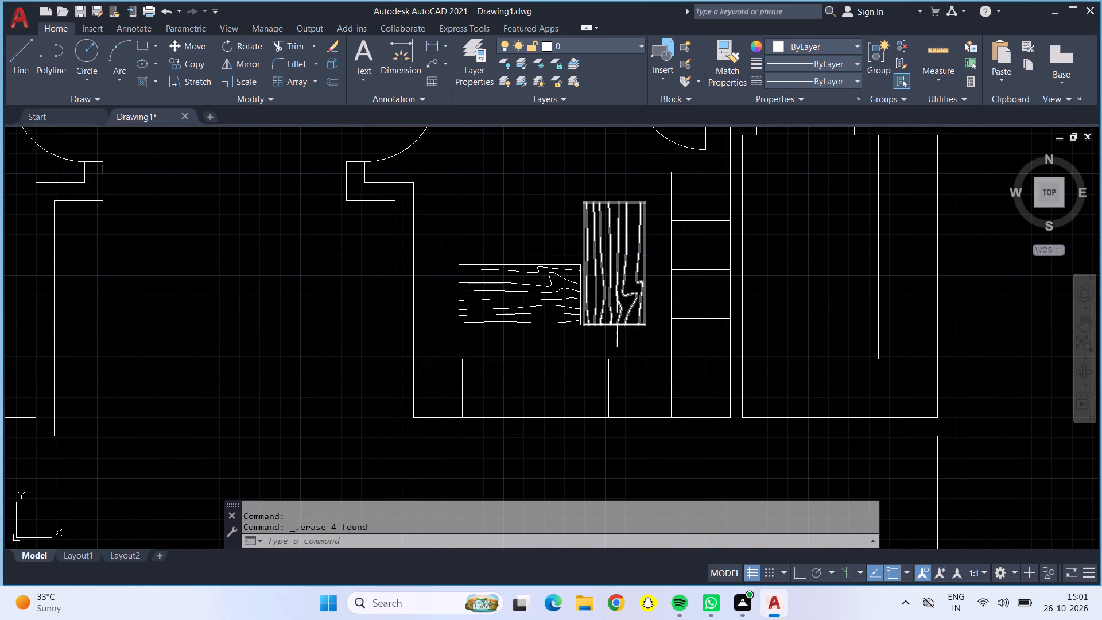
Draw a diagonal line across the strip's corner cell, from the inner corner to the room's outer wall corner.
click(32, 54)
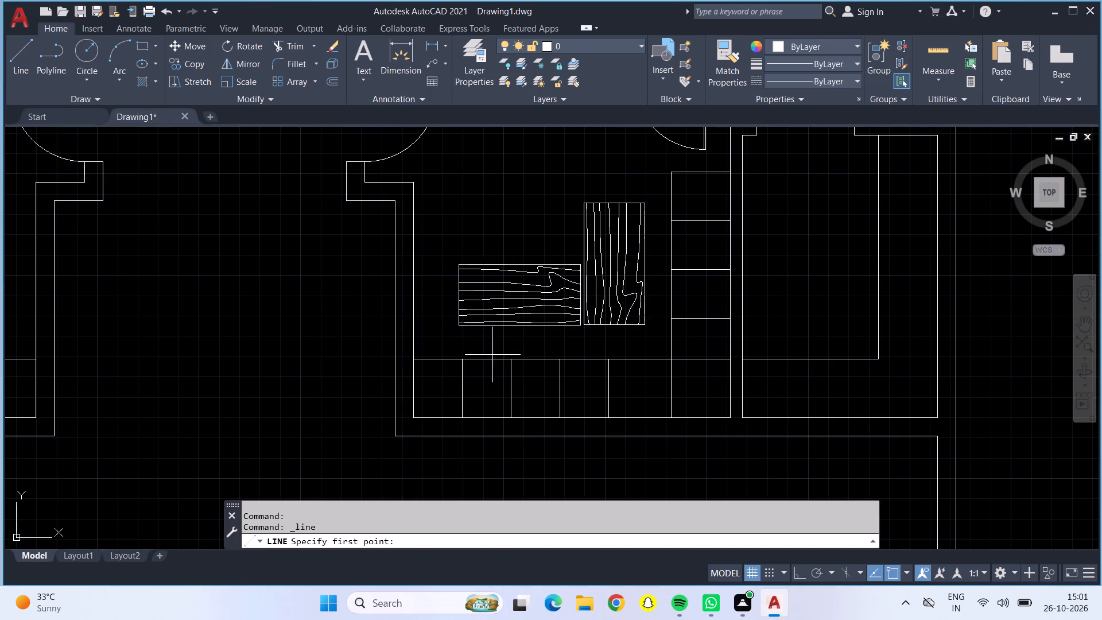
scroll(650, 359, up, 2)
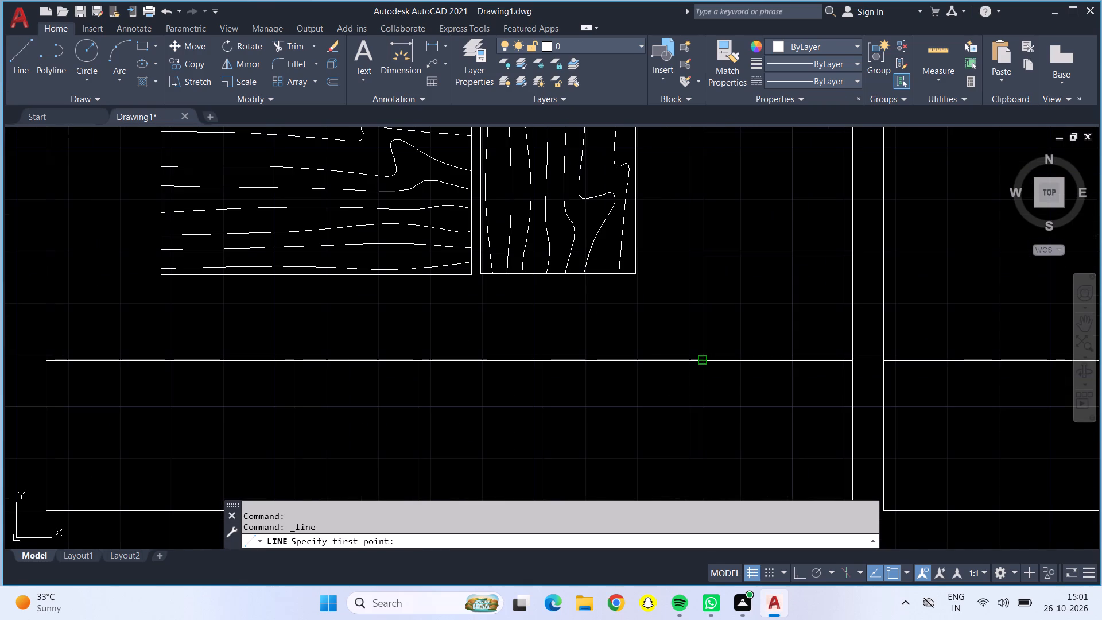
click(705, 363)
middle_drag(778, 463, 631, 320)
scroll(632, 320, up, 1)
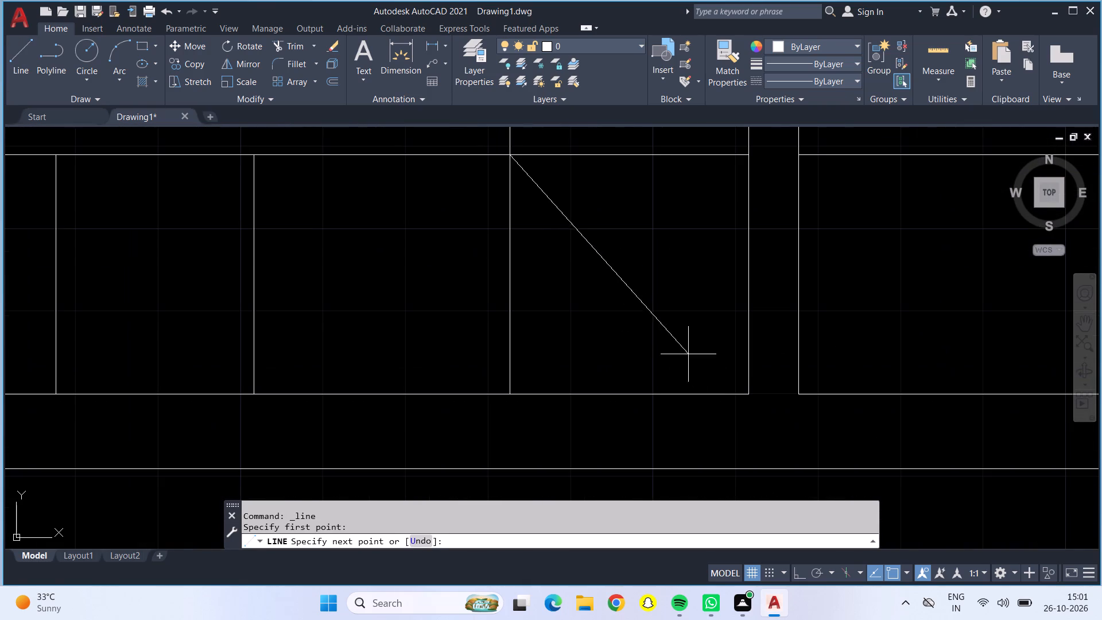
click(748, 393)
scroll(646, 374, down, 1)
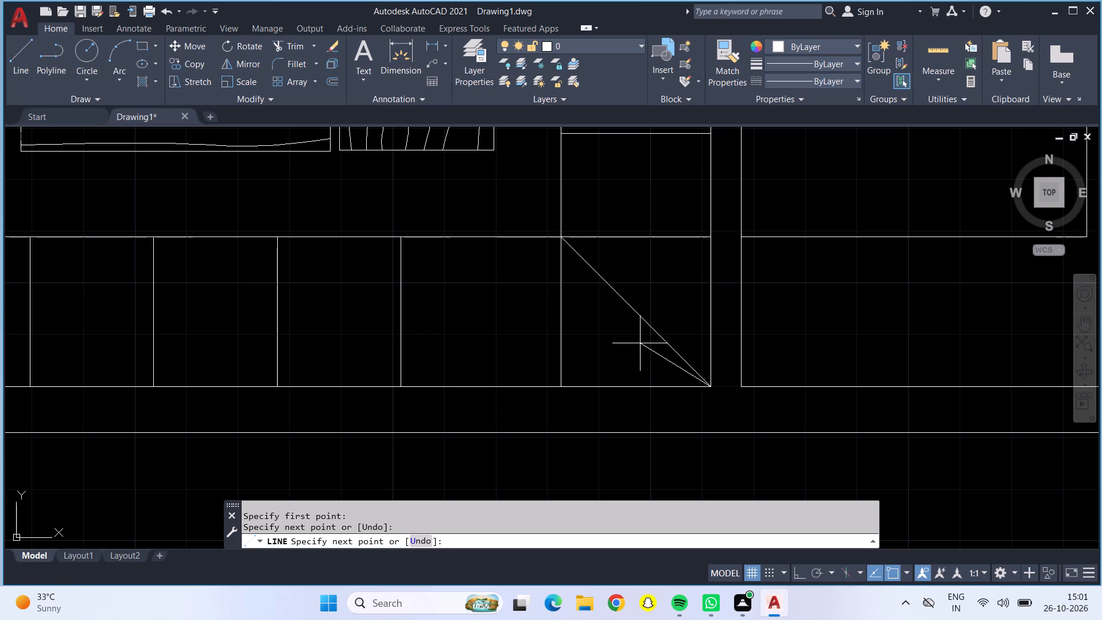
key(Escape)
Offset the right unit's room wall lines behind both legs of the divided strip 3" inward.
scroll(625, 313, down, 1)
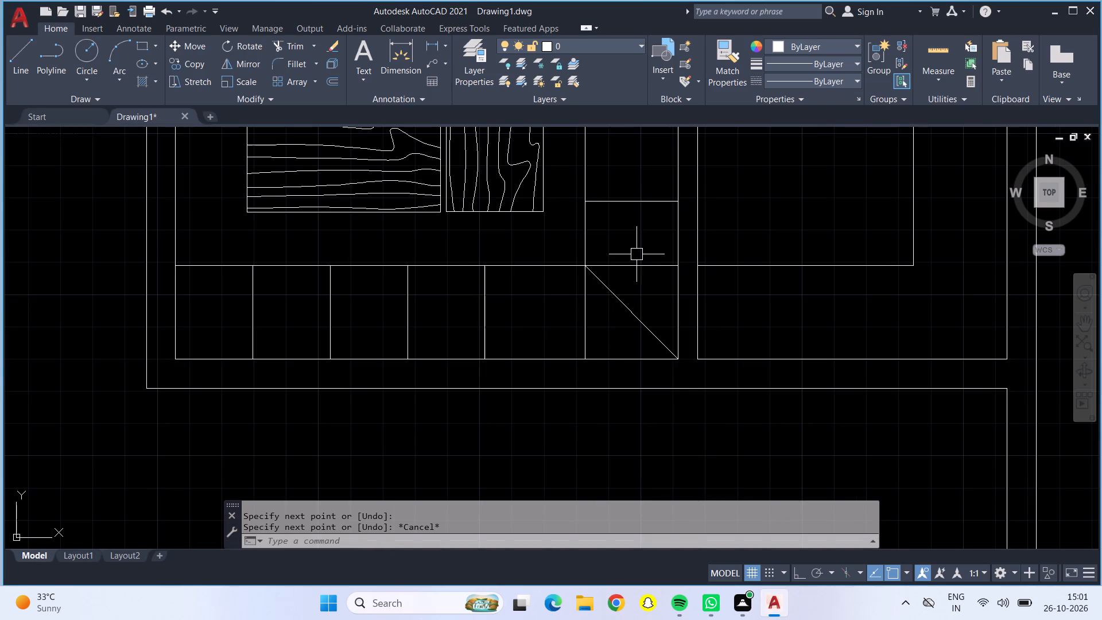
key(o)
key(Return)
key(2)
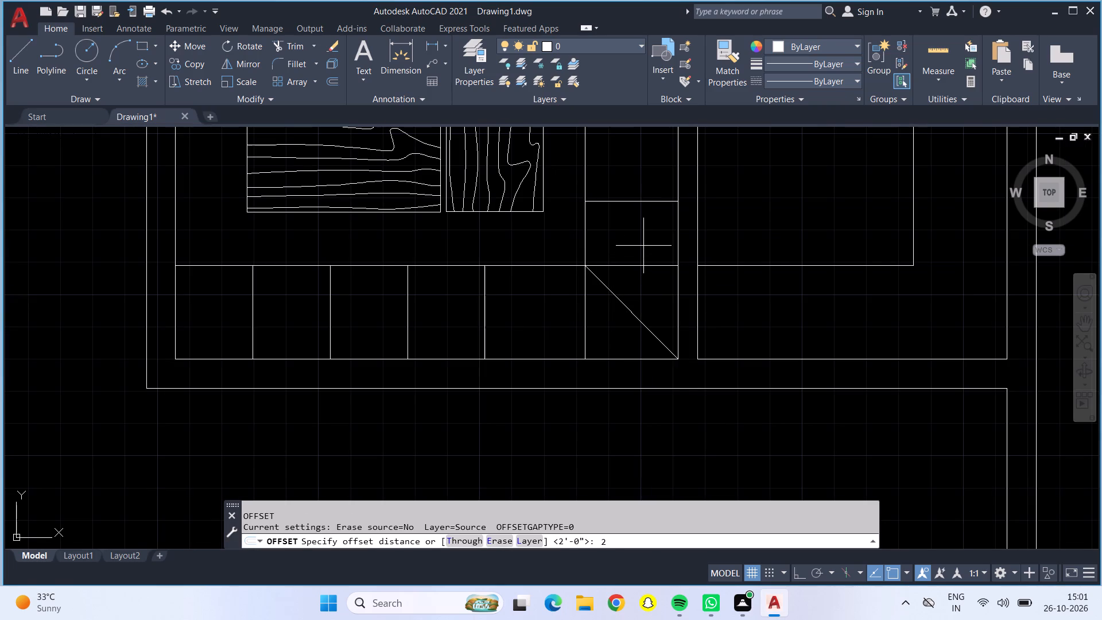
key(BackSpace)
click(643, 246)
key(3)
key(shift+quotedbl)
key(Return)
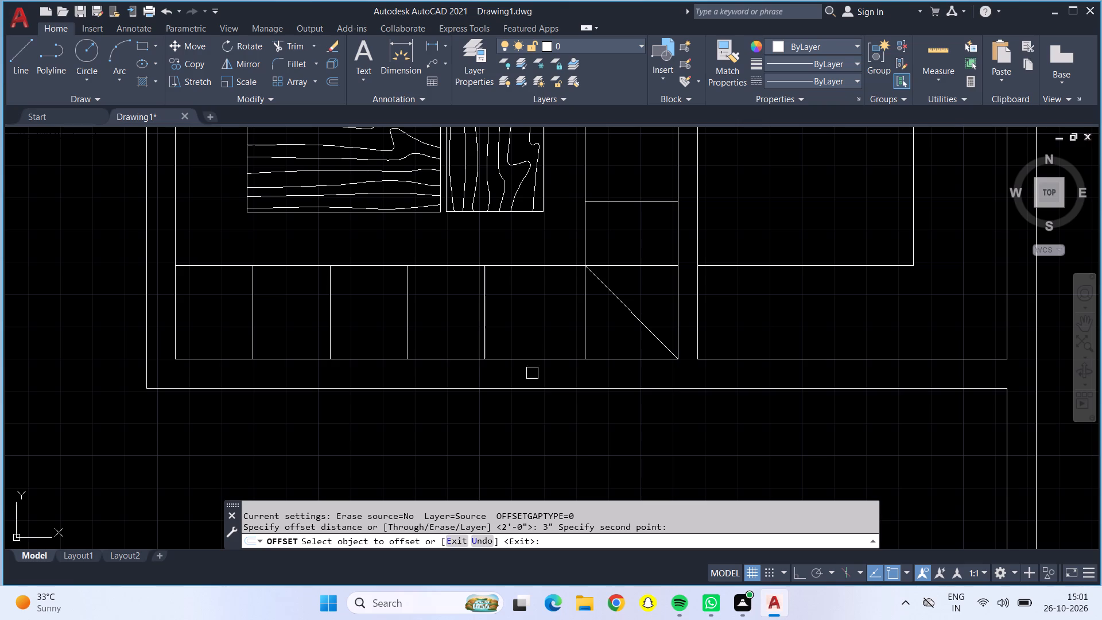
click(532, 361)
click(532, 324)
click(673, 231)
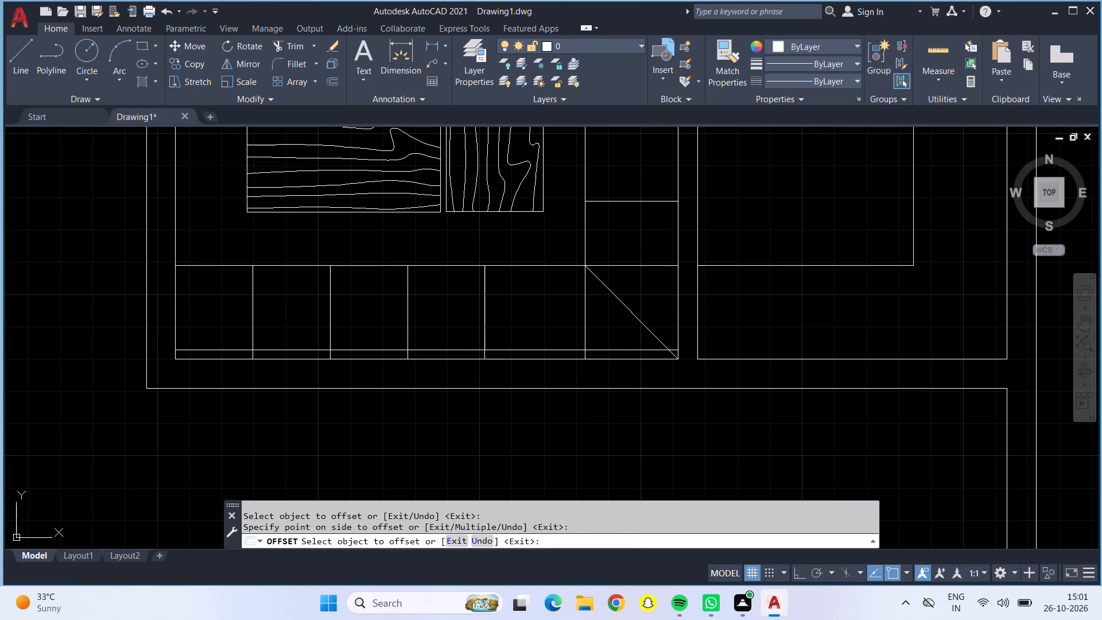
click(654, 229)
scroll(654, 230, down, 1)
middle_drag(647, 227, 620, 344)
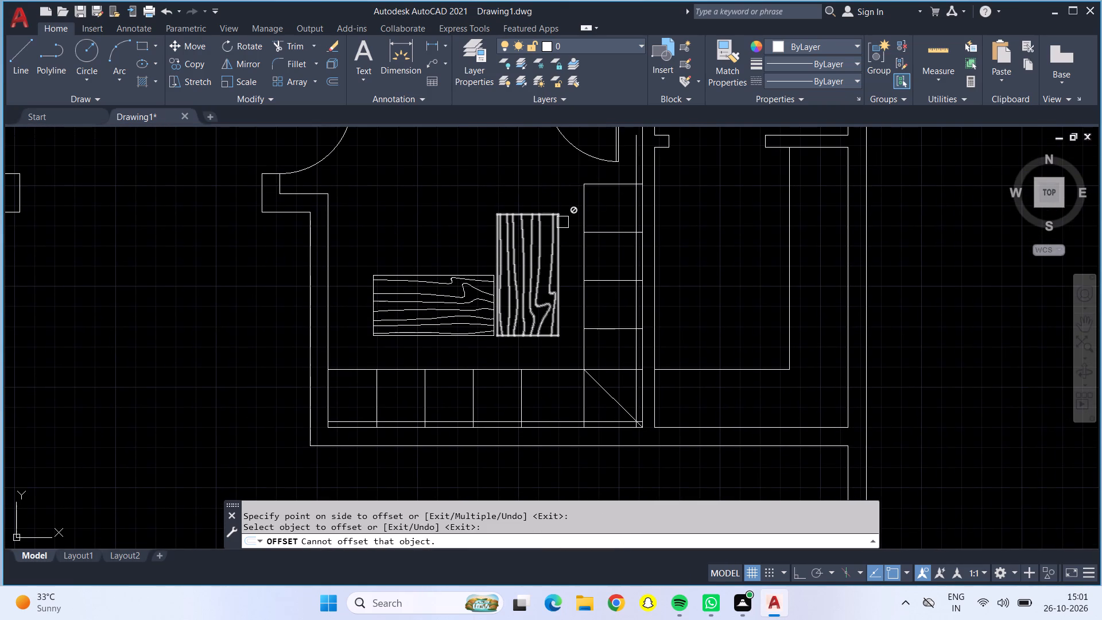
key(Escape)
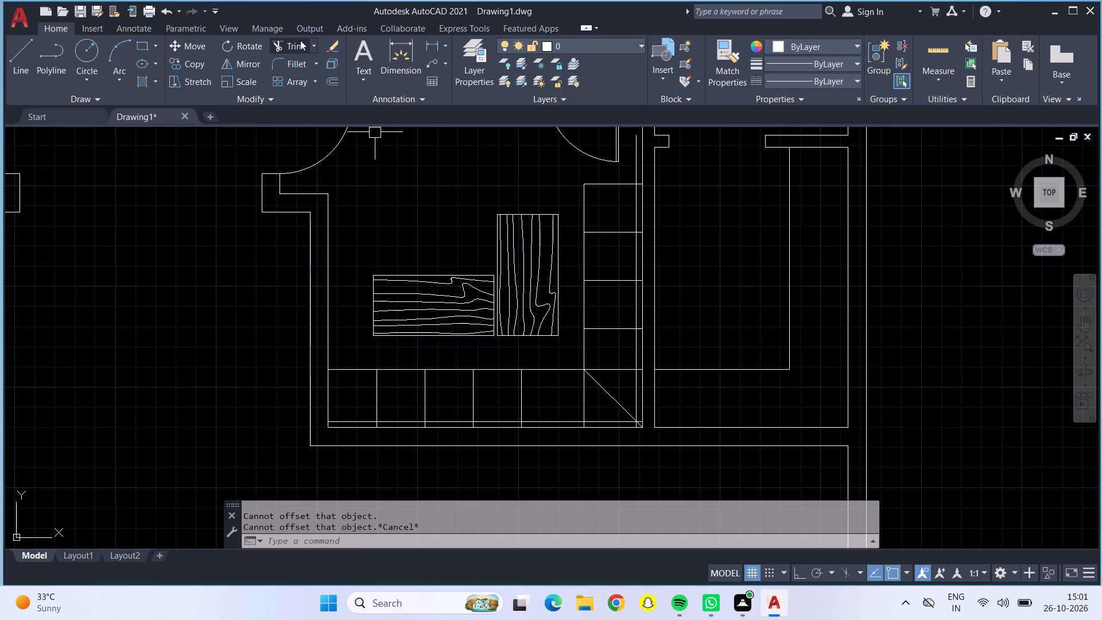
Trim the part of the vertical 3" offset line that extends above the top end of the strip.
click(300, 40)
click(633, 162)
scroll(620, 165, down, 1)
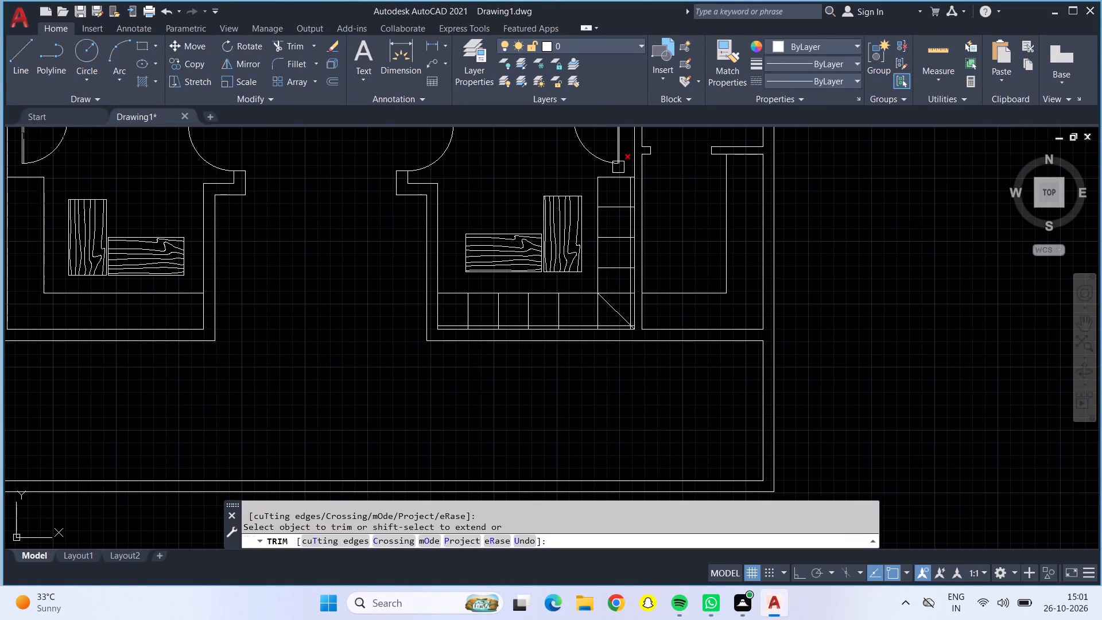
middle_drag(663, 189, 518, 168)
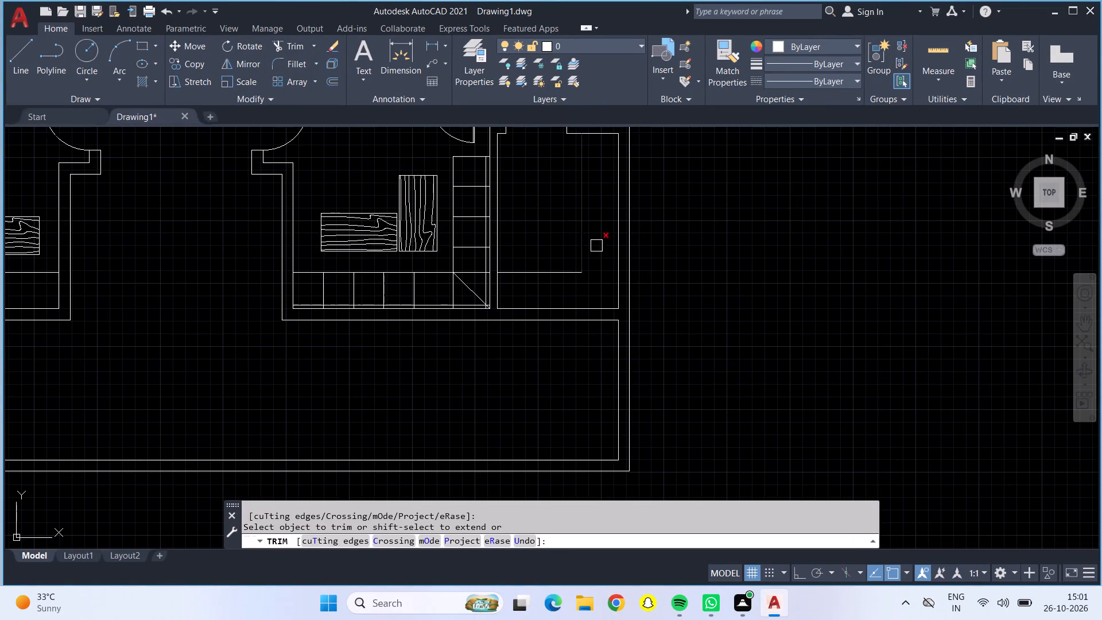
scroll(597, 244, up, 1)
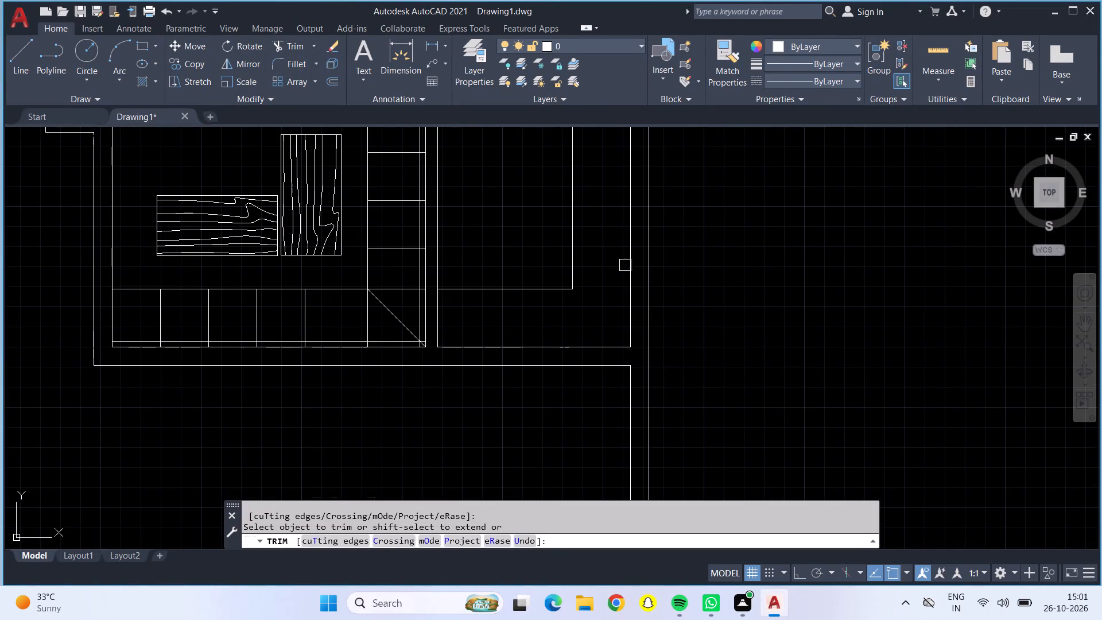
key(Escape)
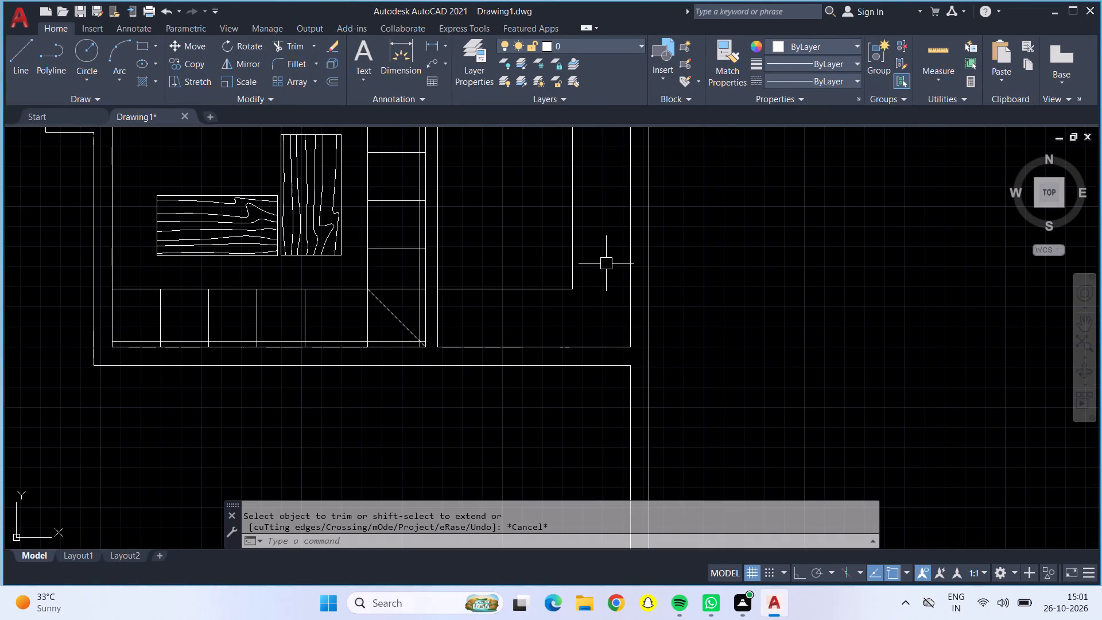
In the left unit's wooden-table room, offset the right wall line 2' leftward successively to make five vertical divisions.
key(o)
key(Return)
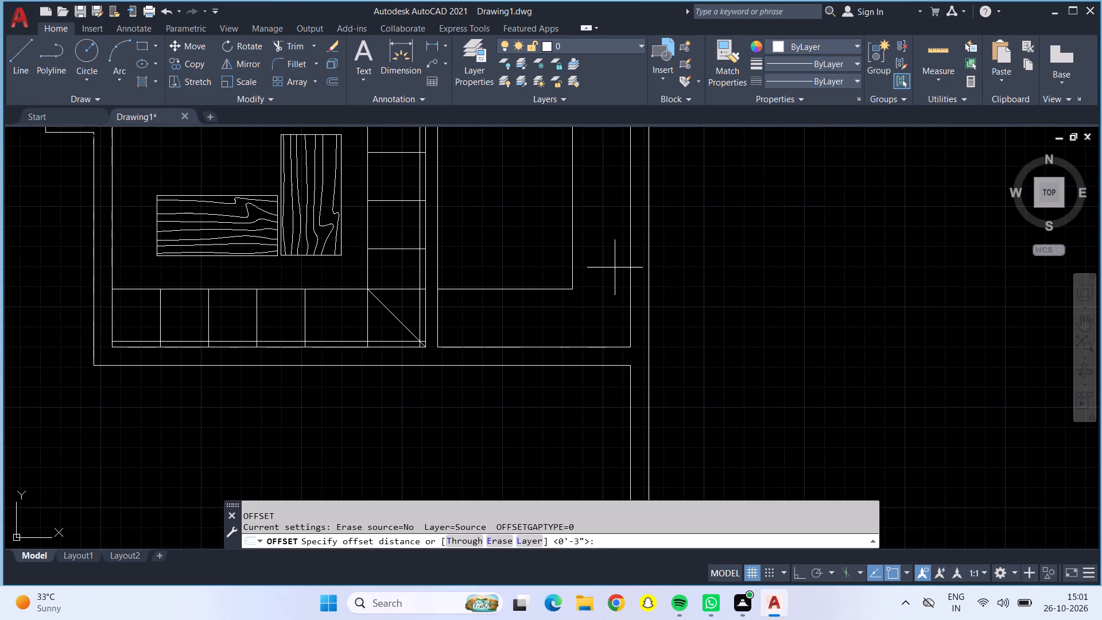
text(3')
key(BackSpace)
key(BackSpace)
key(2)
key(apostrophe)
key(Return)
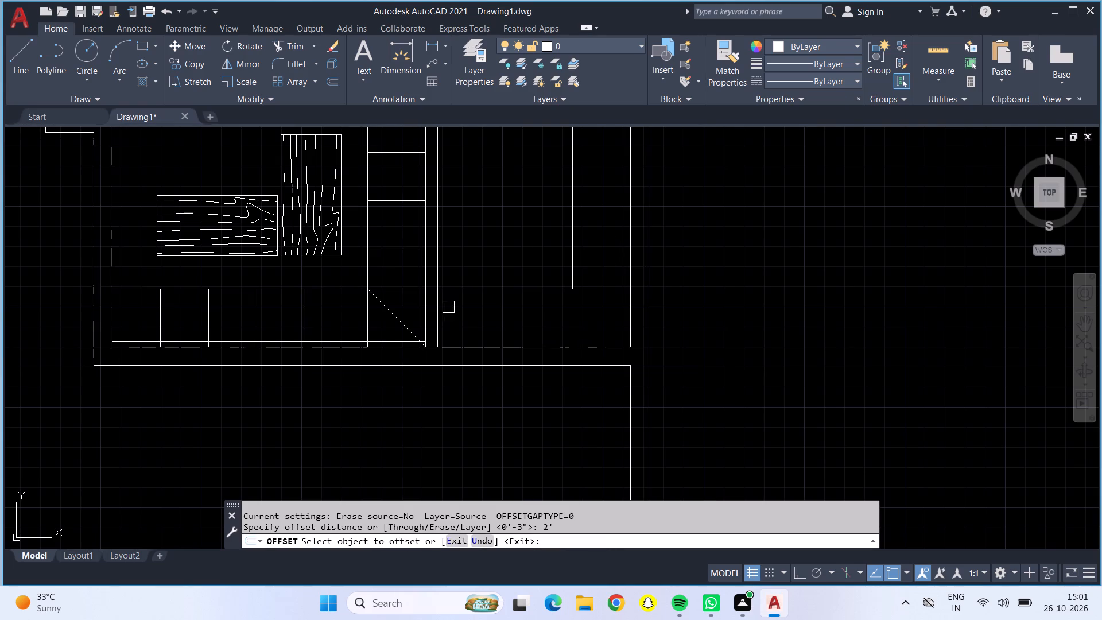
scroll(444, 309, down, 1)
scroll(495, 329, down, 1)
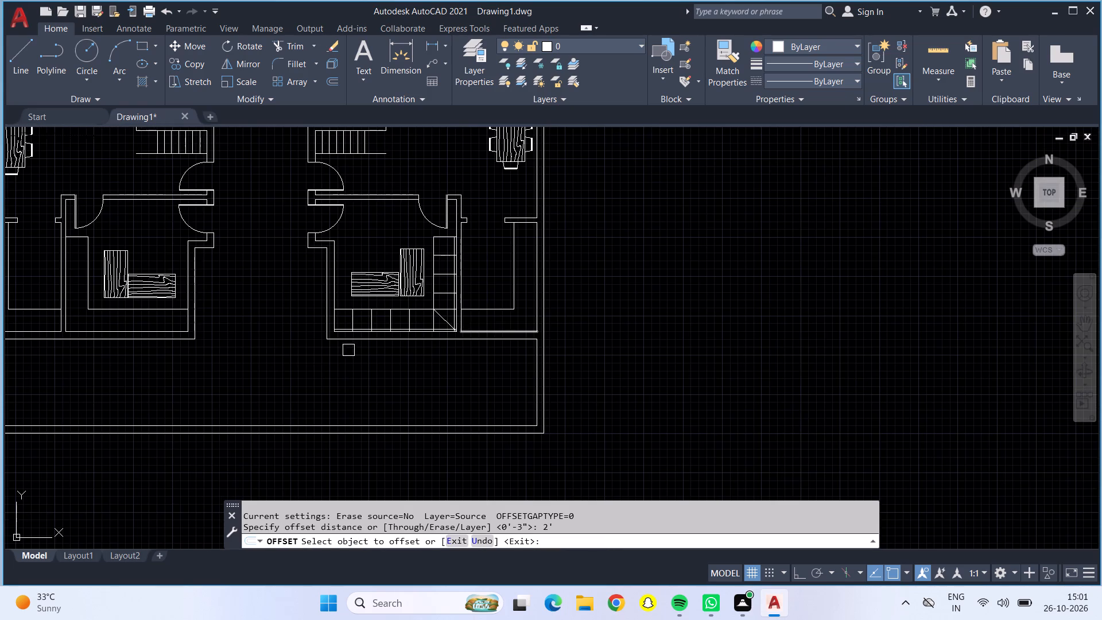
middle_drag(281, 348, 724, 348)
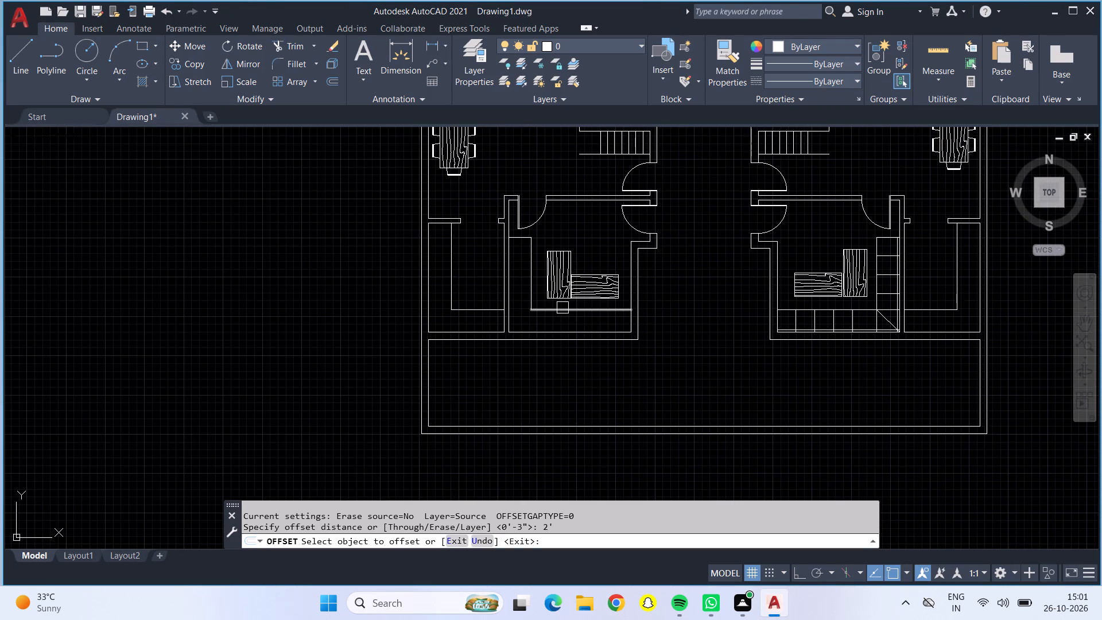
scroll(562, 308, up, 1)
scroll(562, 308, down, 1)
scroll(580, 316, up, 2)
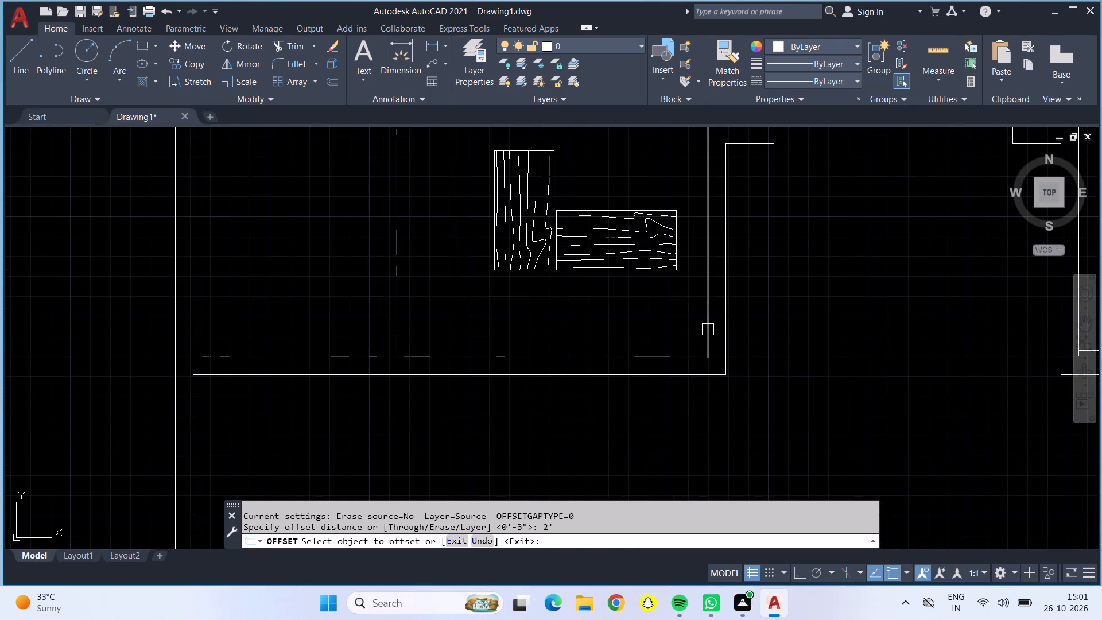
drag(708, 330, 702, 327)
click(615, 323)
click(657, 319)
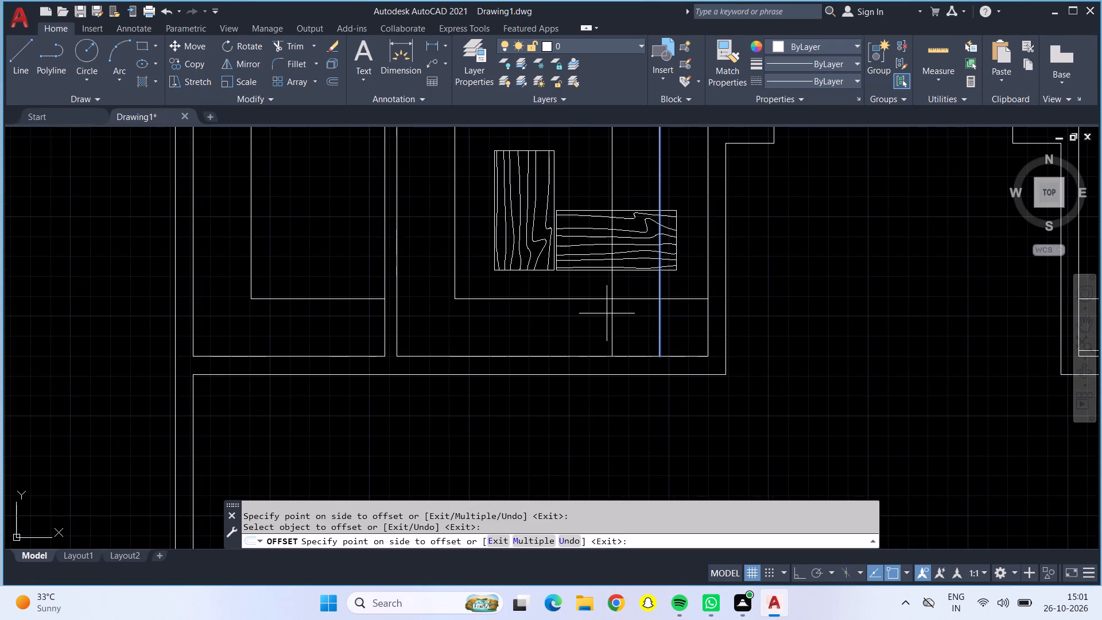
click(605, 313)
click(614, 317)
click(506, 303)
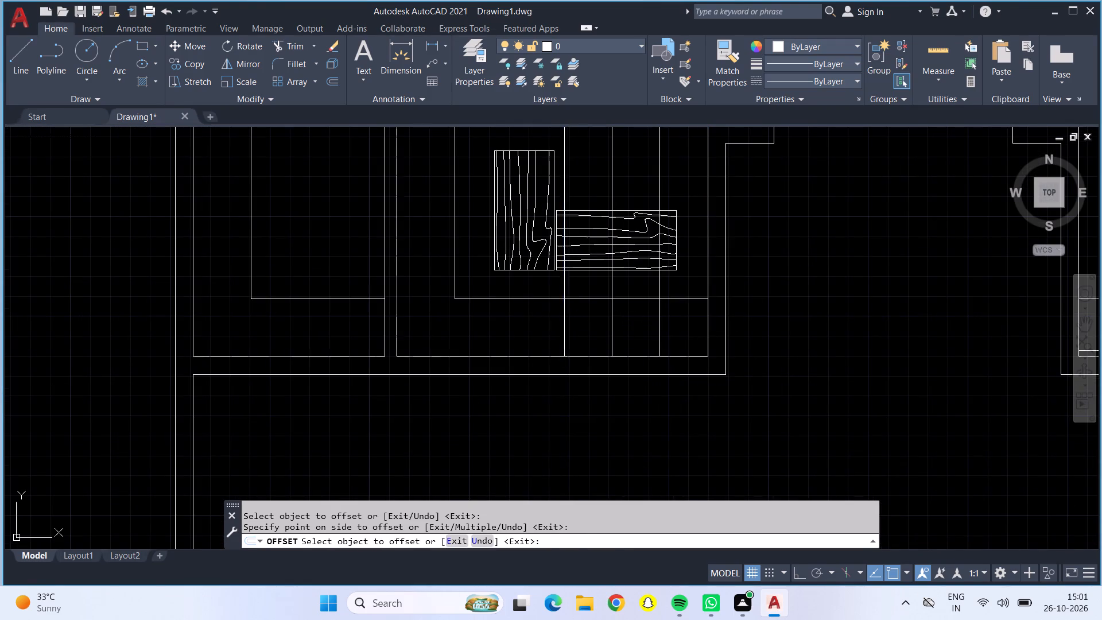
click(561, 335)
click(512, 324)
click(517, 321)
click(426, 328)
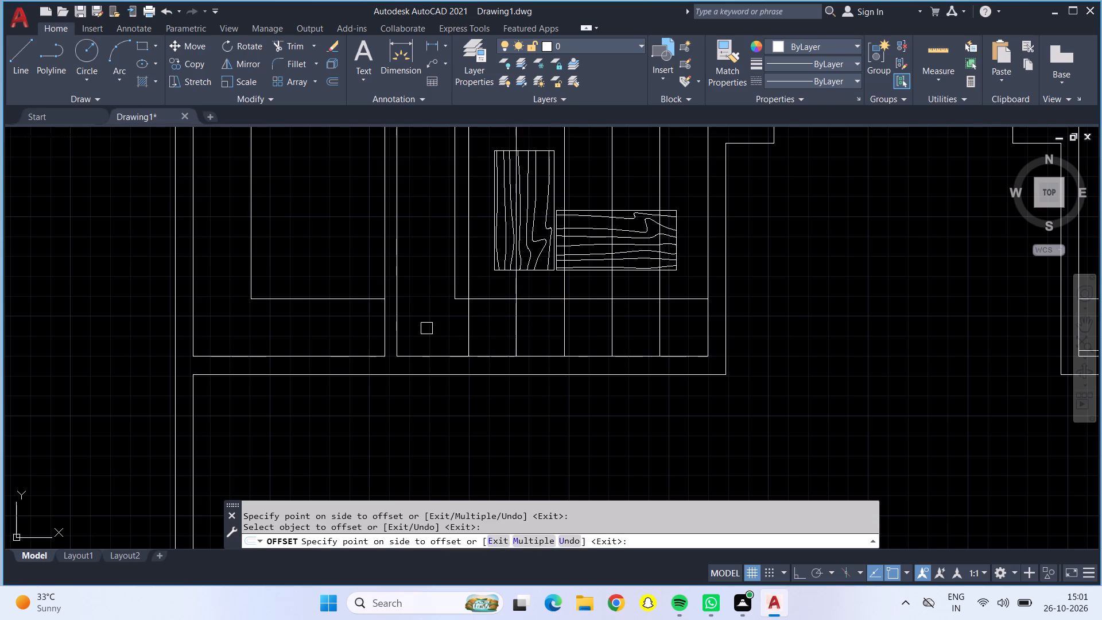
Offset the top edge of the left unit's vertical strip leg downward four times at 2' spacing.
middle_drag(425, 277, 433, 421)
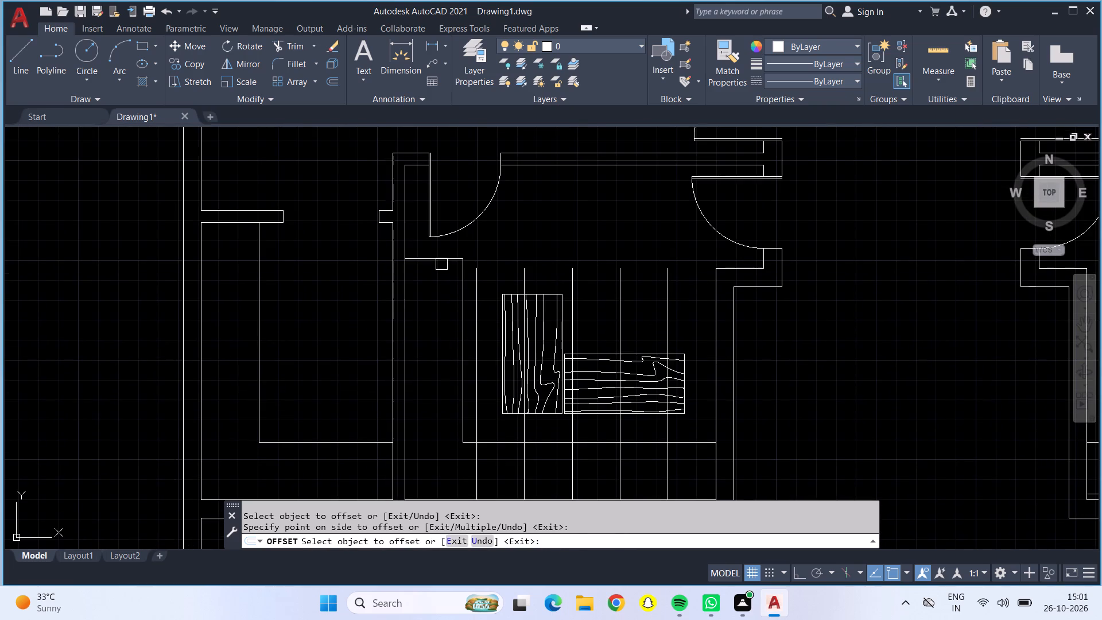
click(441, 264)
drag(441, 292, 441, 301)
drag(443, 306, 443, 315)
click(443, 355)
click(441, 352)
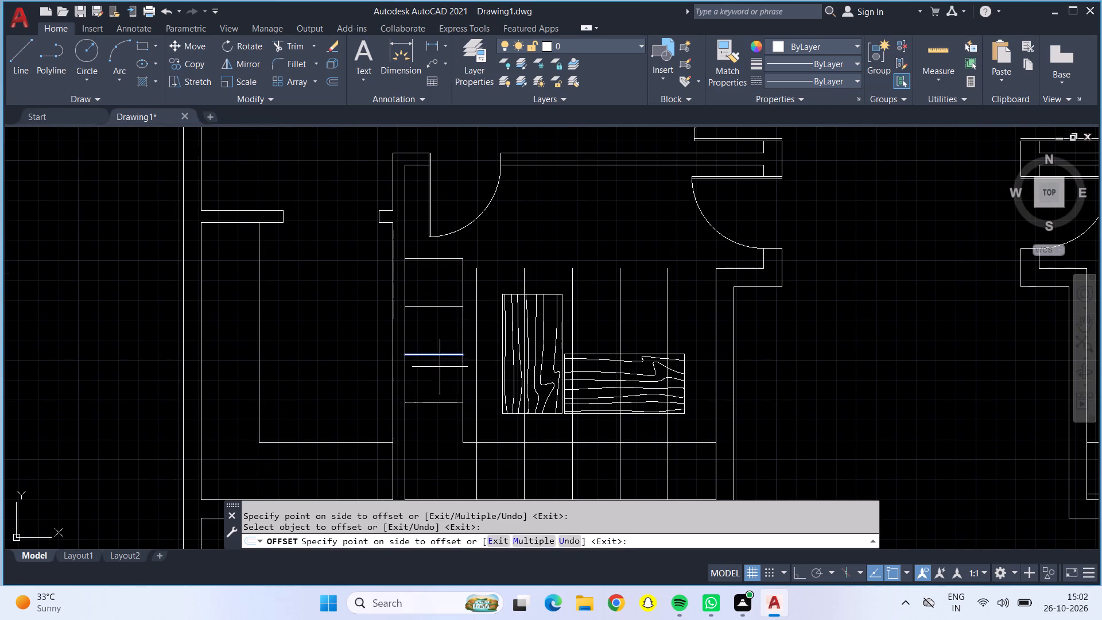
click(440, 400)
drag(440, 402, 440, 411)
click(443, 503)
middle_drag(443, 469, 429, 390)
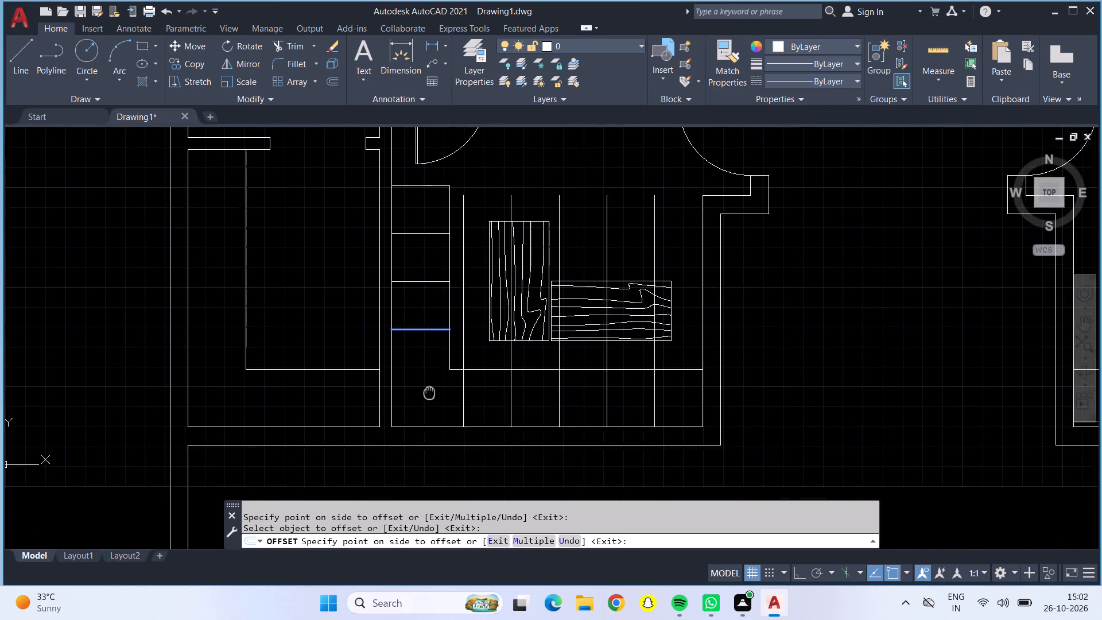
middle_drag(429, 390, 429, 387)
click(435, 389)
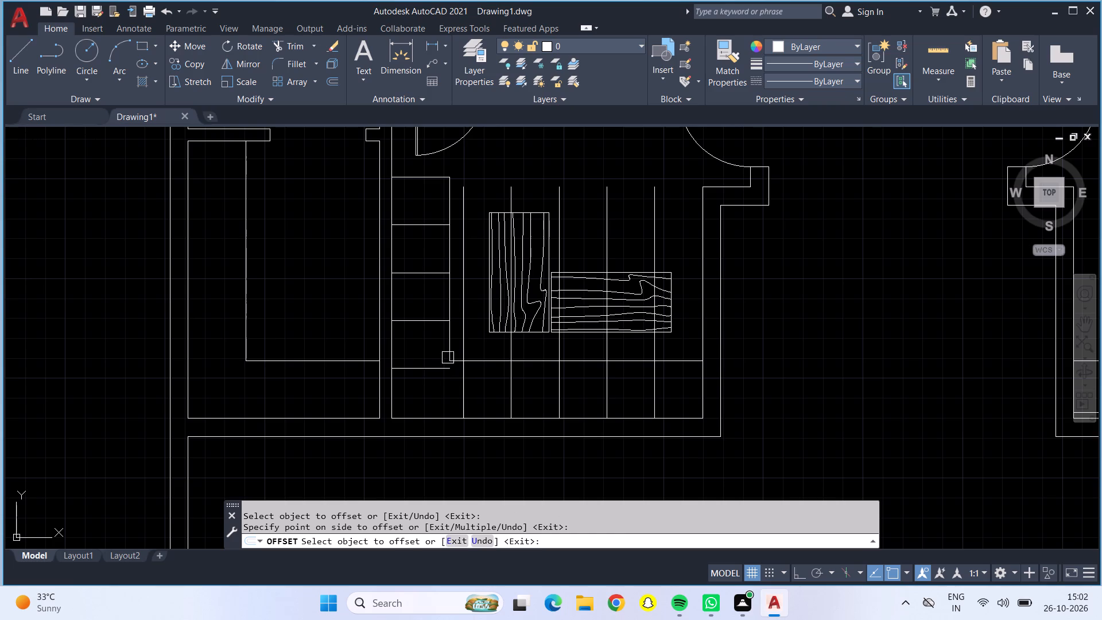
key(Escape)
Draw the left unit's corner cell edges from the strip's inner corner, horizontally to the side wall and vertically to the bottom wall.
click(9, 49)
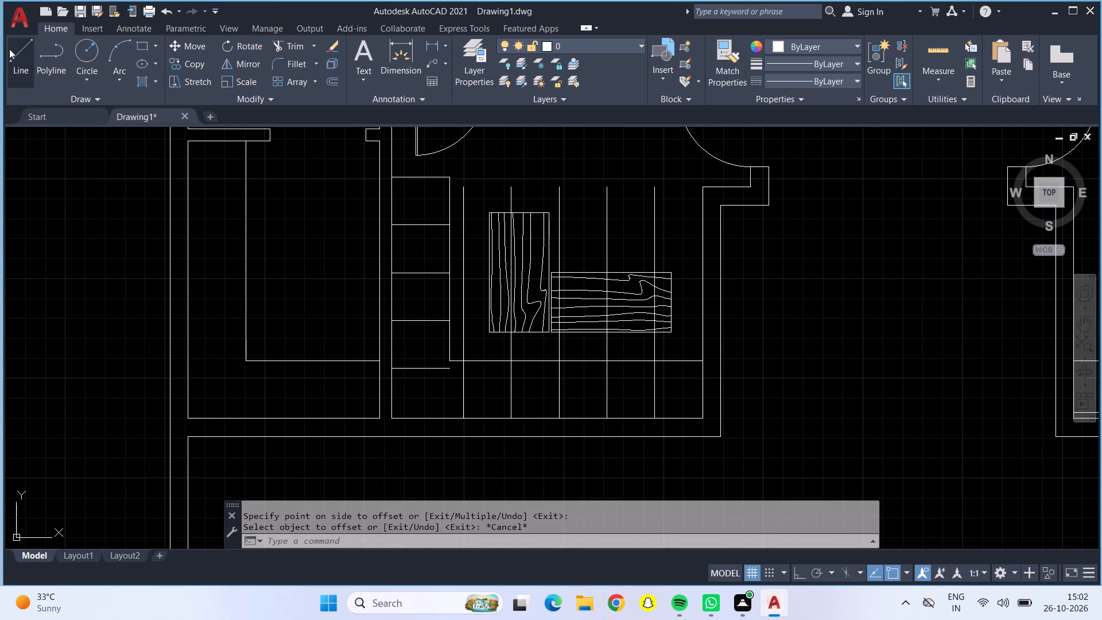
scroll(443, 348, up, 3)
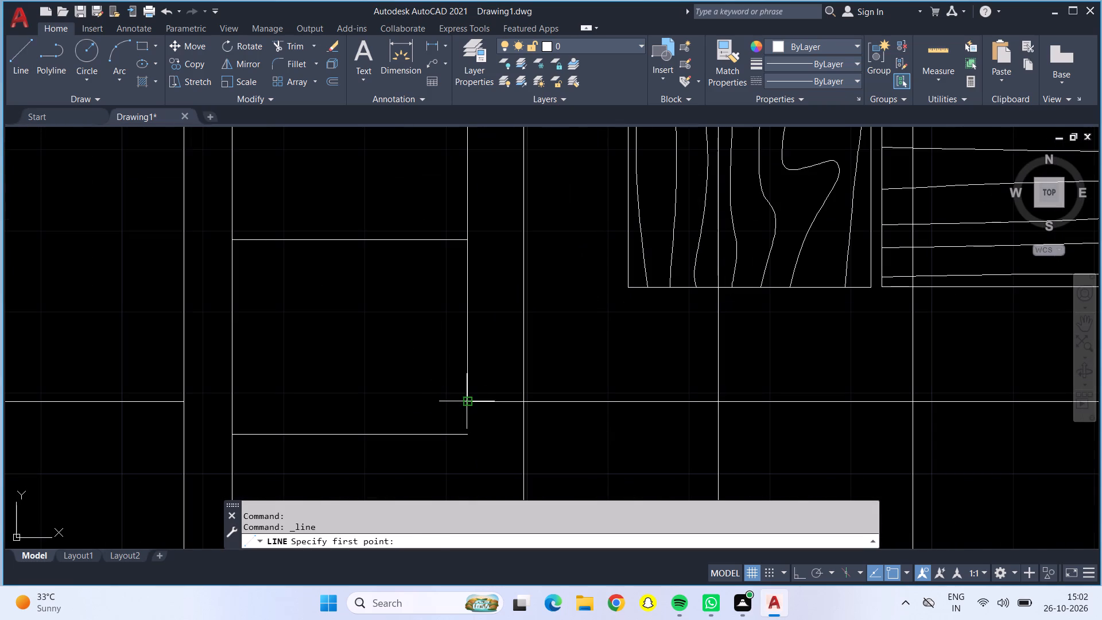
drag(467, 401, 452, 397)
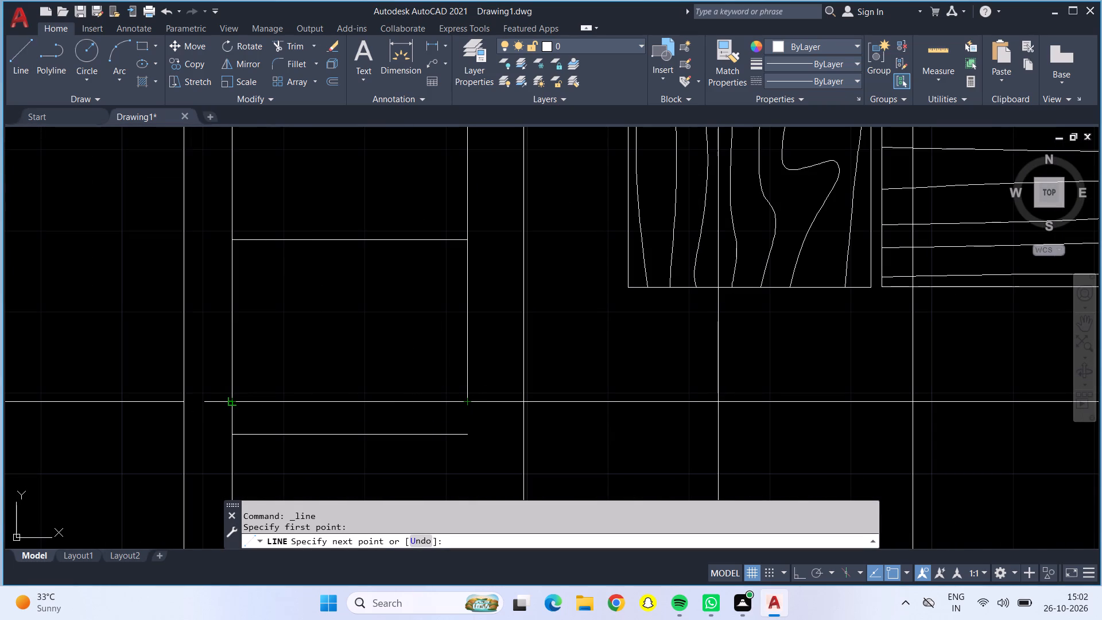
click(235, 403)
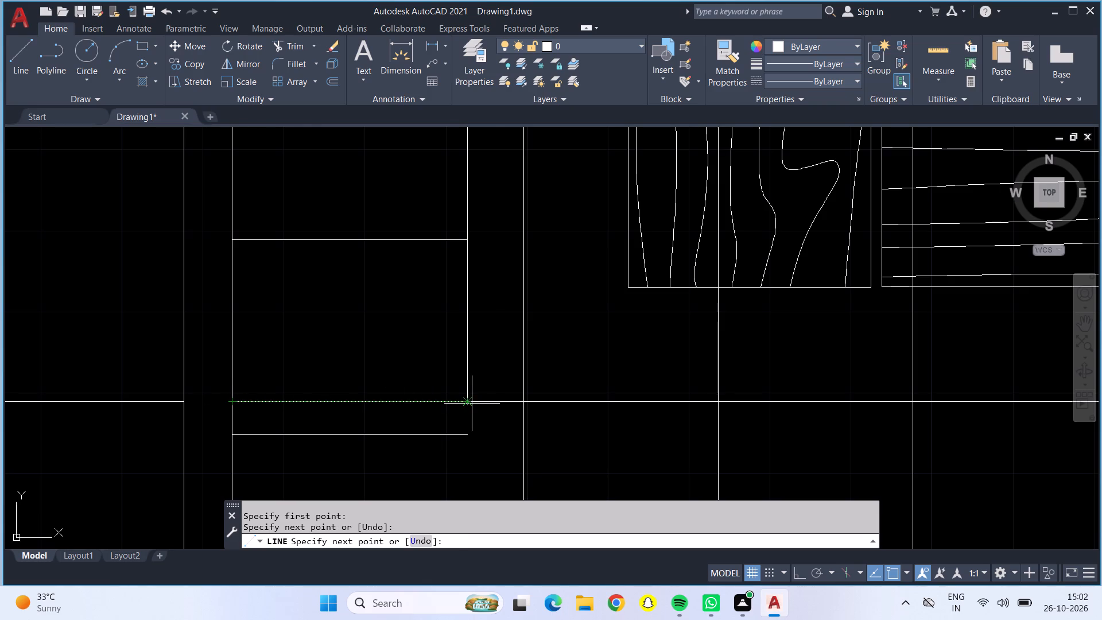
click(473, 404)
scroll(460, 449, down, 1)
middle_drag(460, 449, 387, 164)
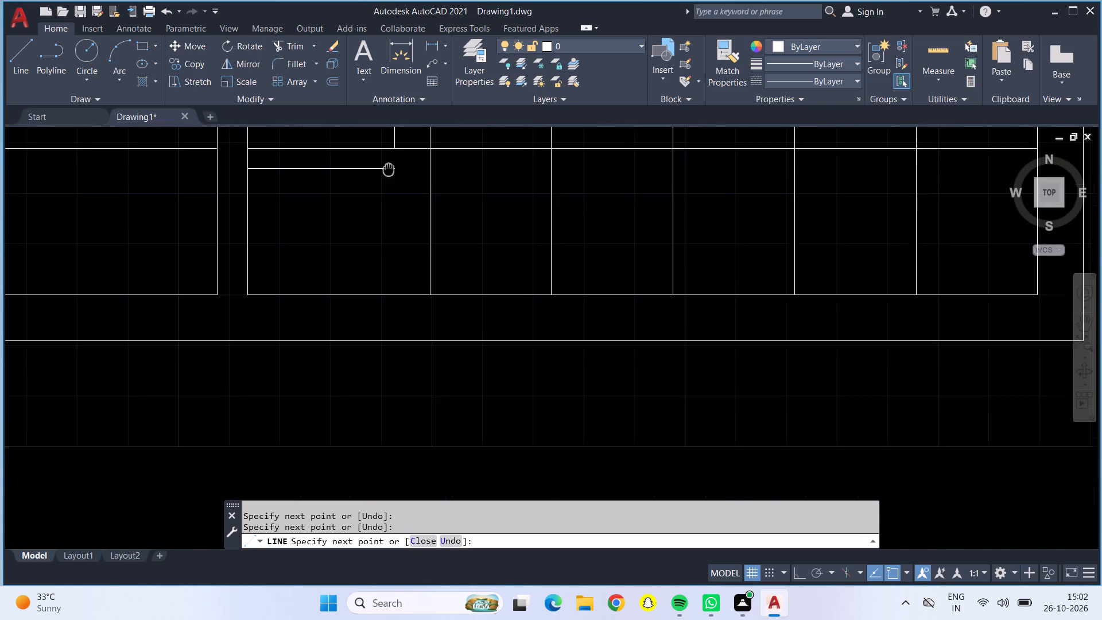
middle_drag(387, 164, 387, 161)
click(390, 277)
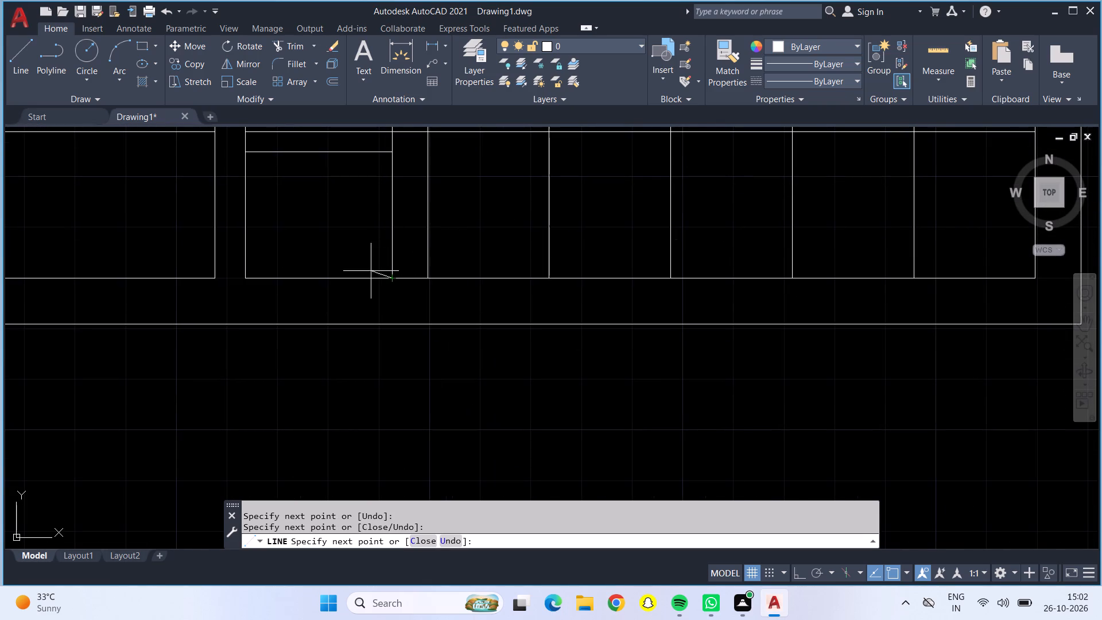
key(Escape)
scroll(366, 257, down, 1)
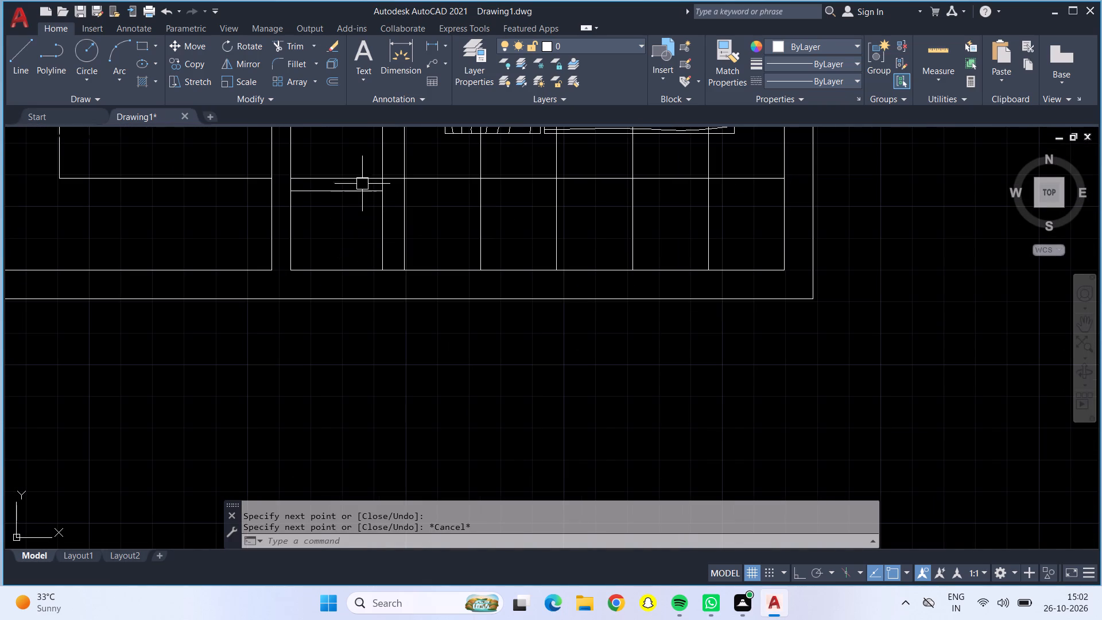
Trim the surplus division lines beside the left unit's corner cell and the vertical divisions between the bottom strip and the wooden tables.
middle_drag(360, 198, 390, 307)
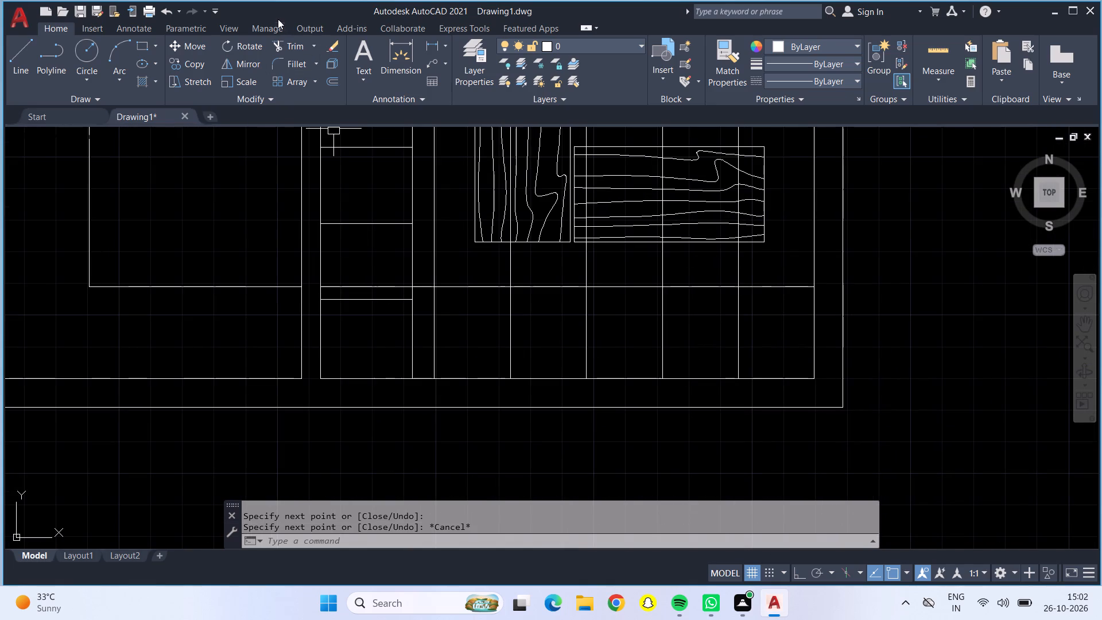
click(284, 46)
click(361, 300)
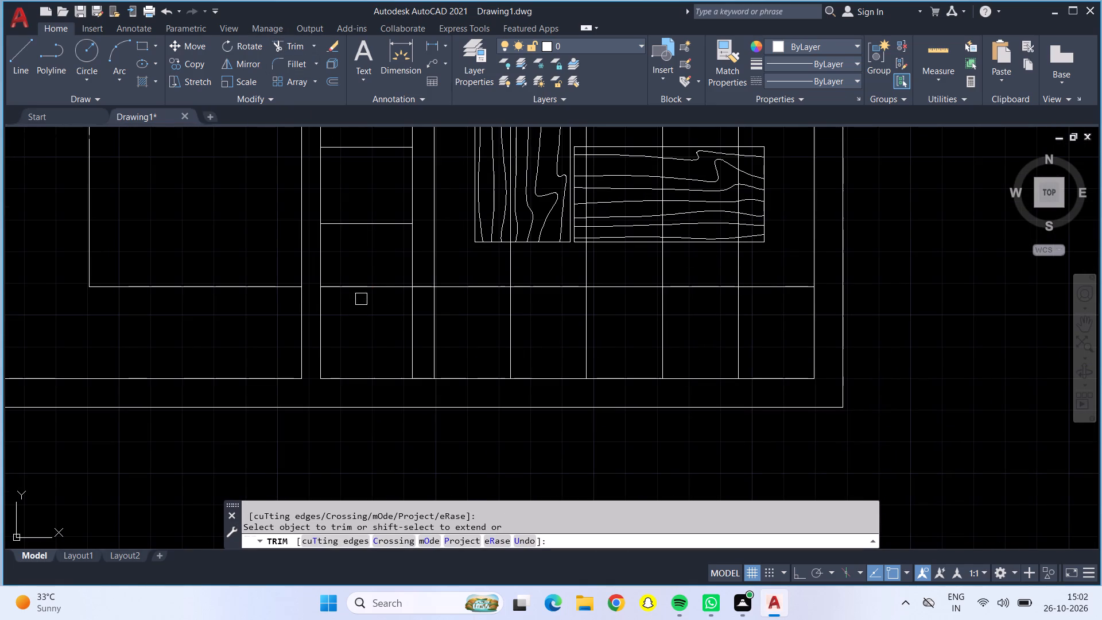
click(433, 323)
click(428, 265)
click(759, 271)
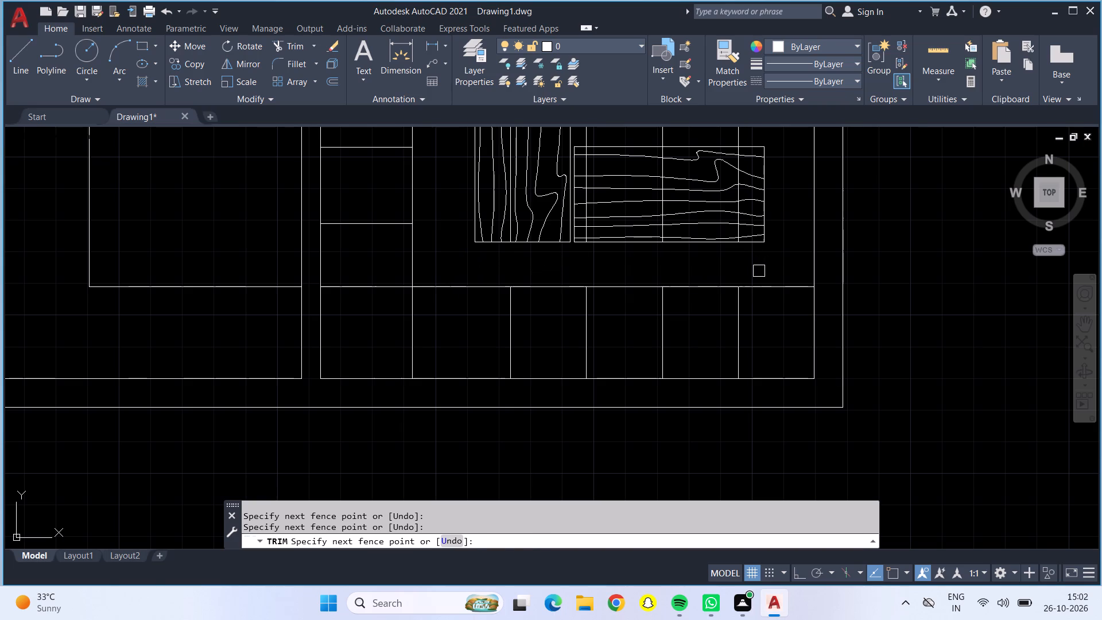
middle_drag(758, 268, 730, 433)
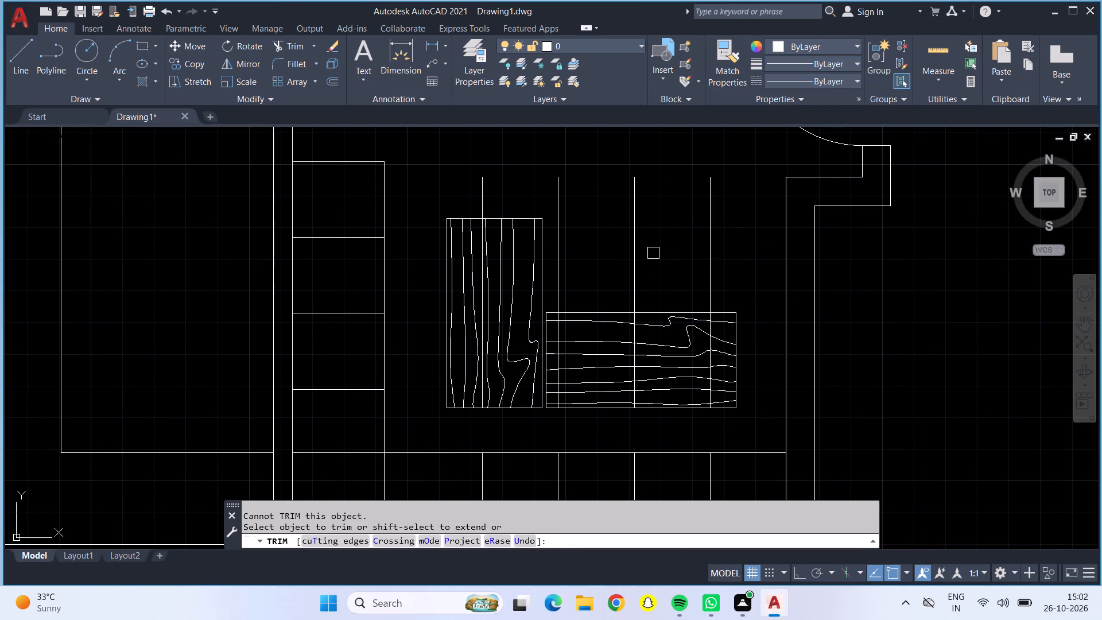
key(Escape)
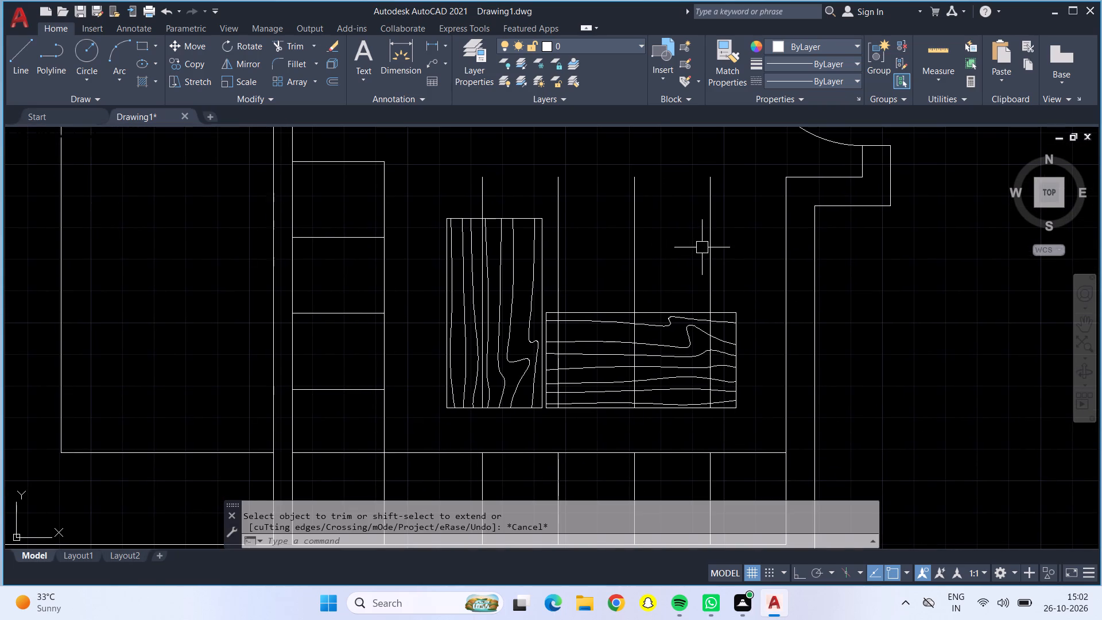
Delete the four leftover vertical division segments crossing the left unit's wooden tables.
click(711, 252)
click(638, 223)
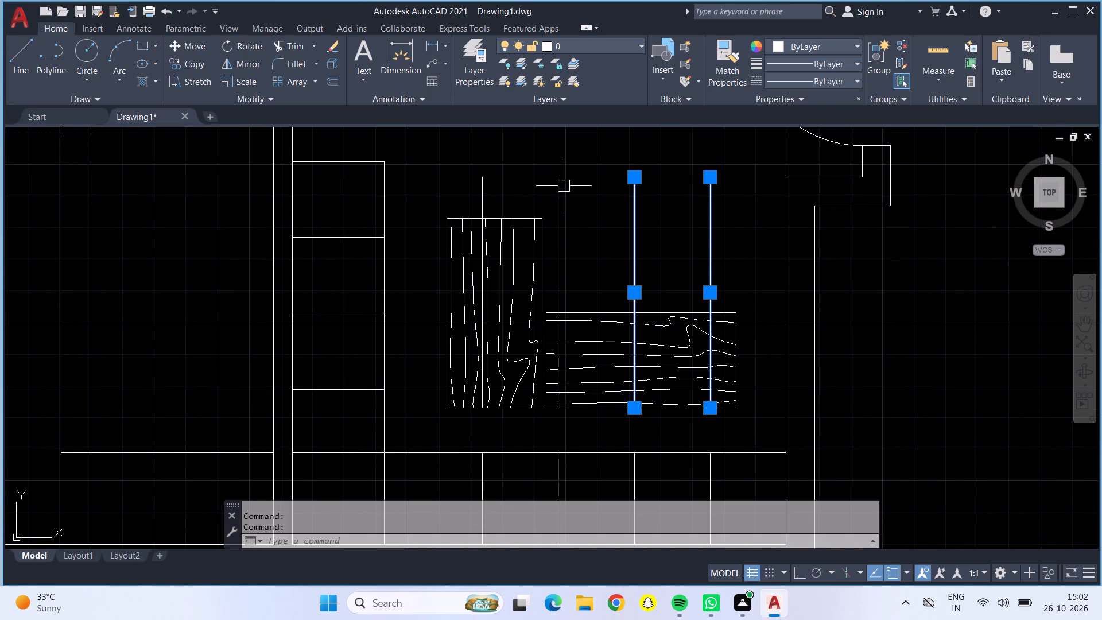
click(559, 185)
click(487, 187)
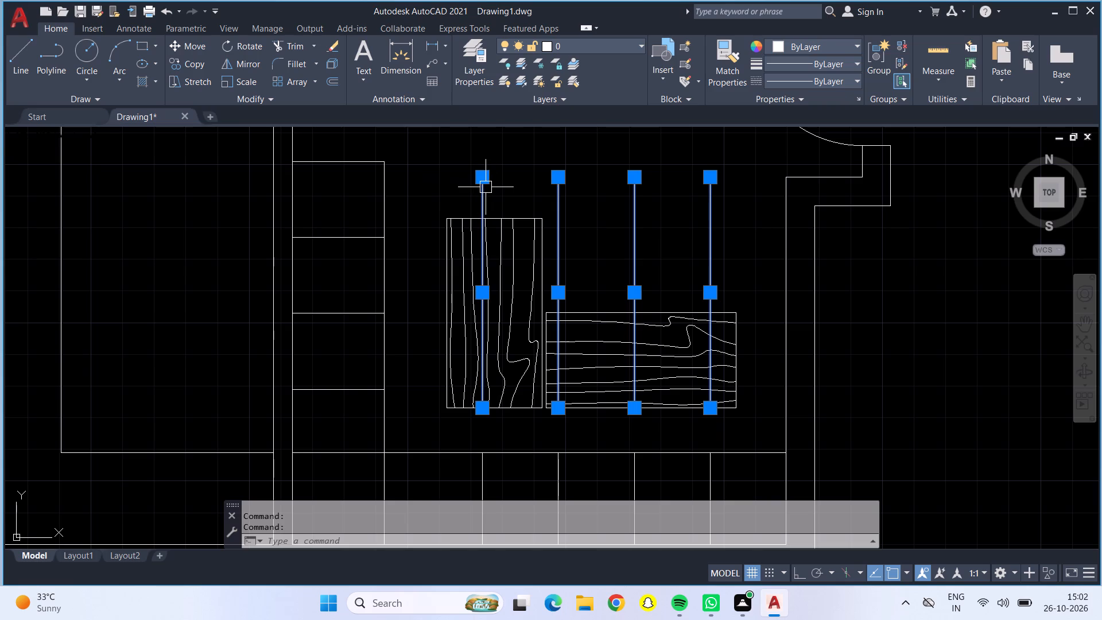
key(Delete)
Draw a diagonal line across the left unit's corner cell from the strip's inner corner to the wall corner.
scroll(487, 193, down, 2)
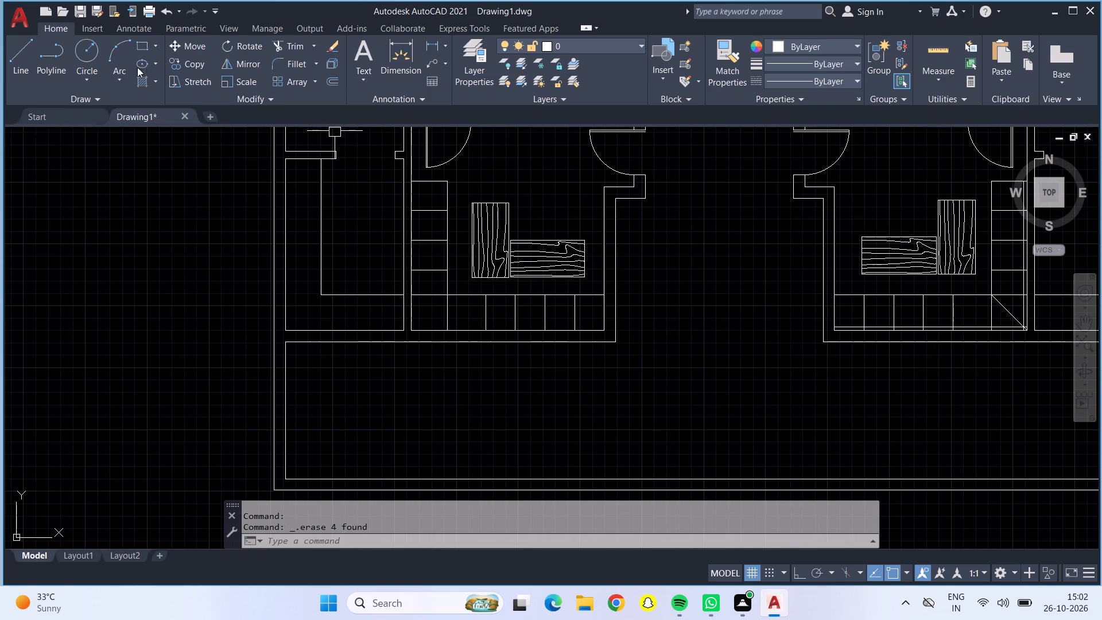
click(28, 50)
scroll(416, 311, up, 3)
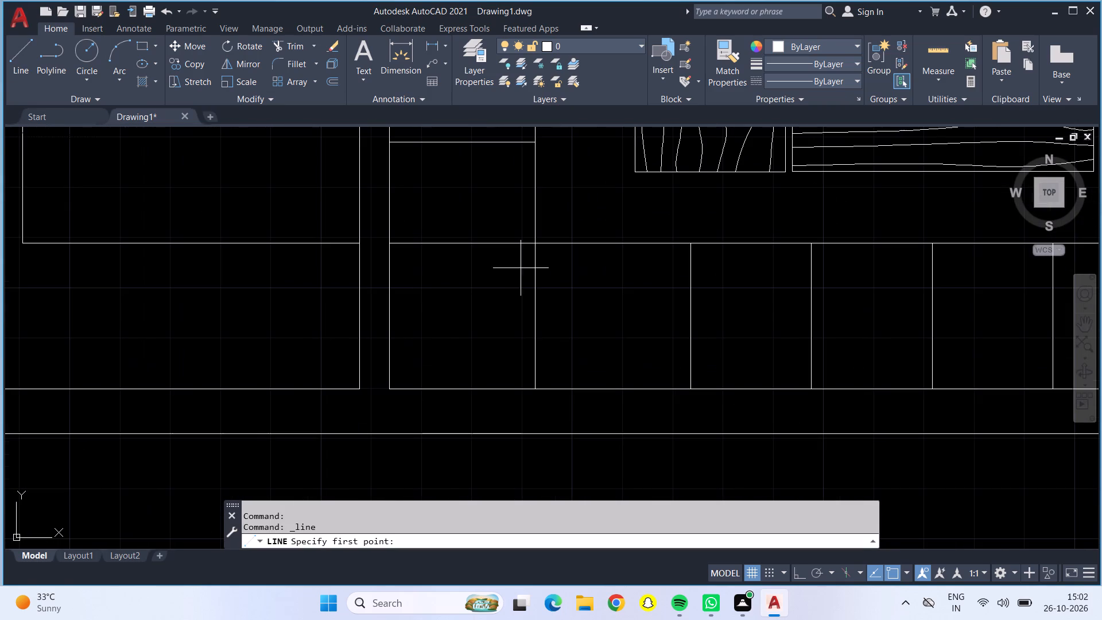
click(537, 240)
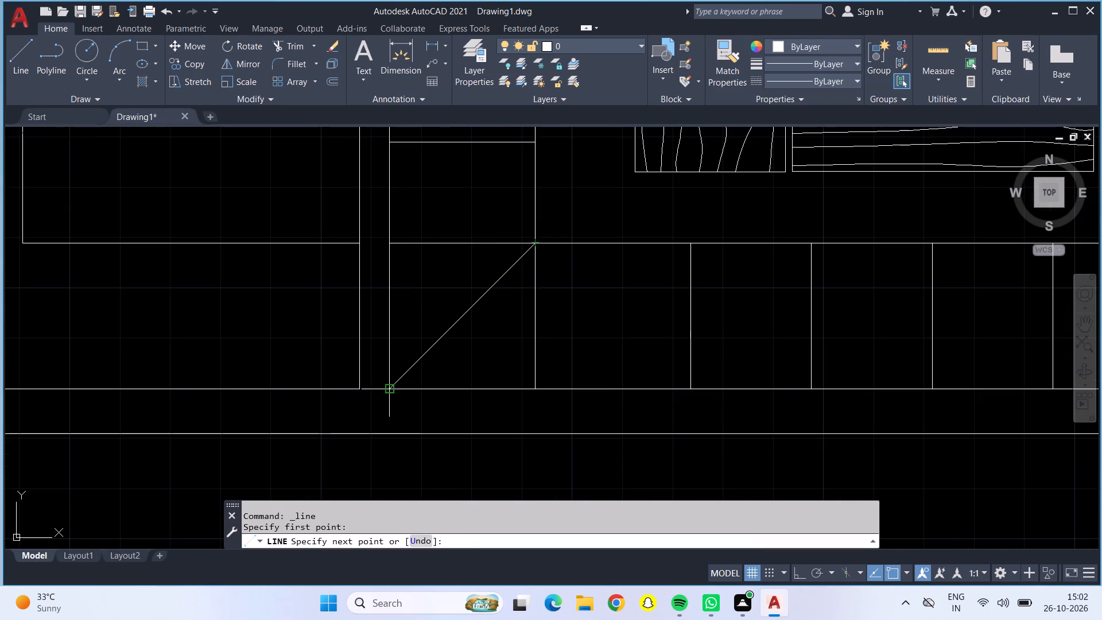
click(389, 386)
key(Escape)
Offset the left unit strip's bottom and side wall lines 3" inward into the strip.
scroll(458, 297, down, 2)
scroll(694, 284, down, 1)
middle_drag(798, 261, 681, 328)
key(o)
key(Return)
key(3)
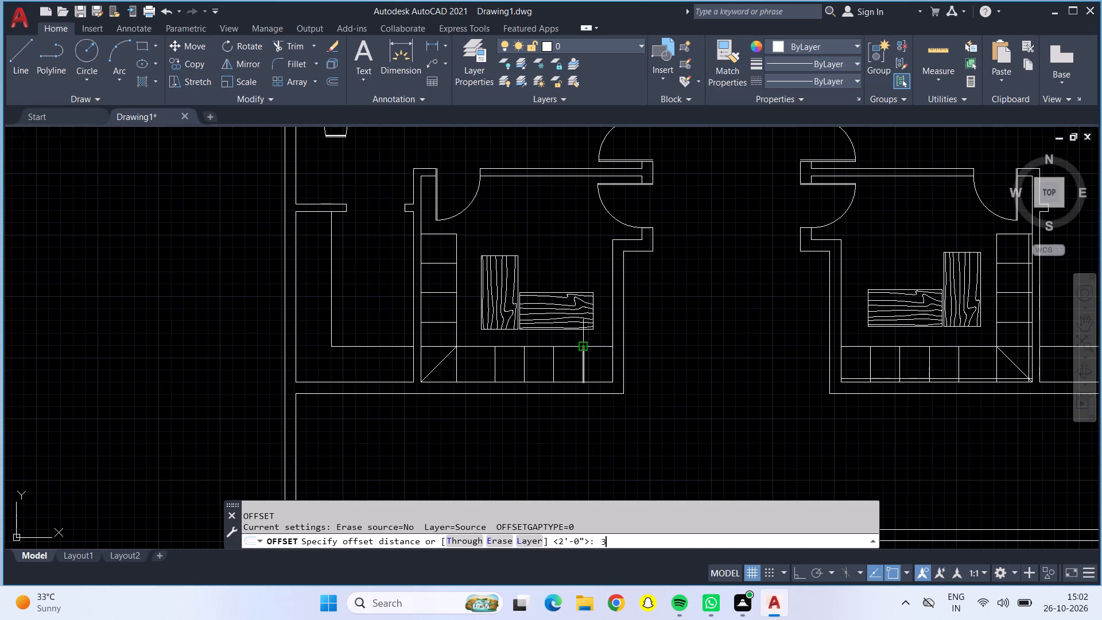
key(shift+quotedbl)
key(Return)
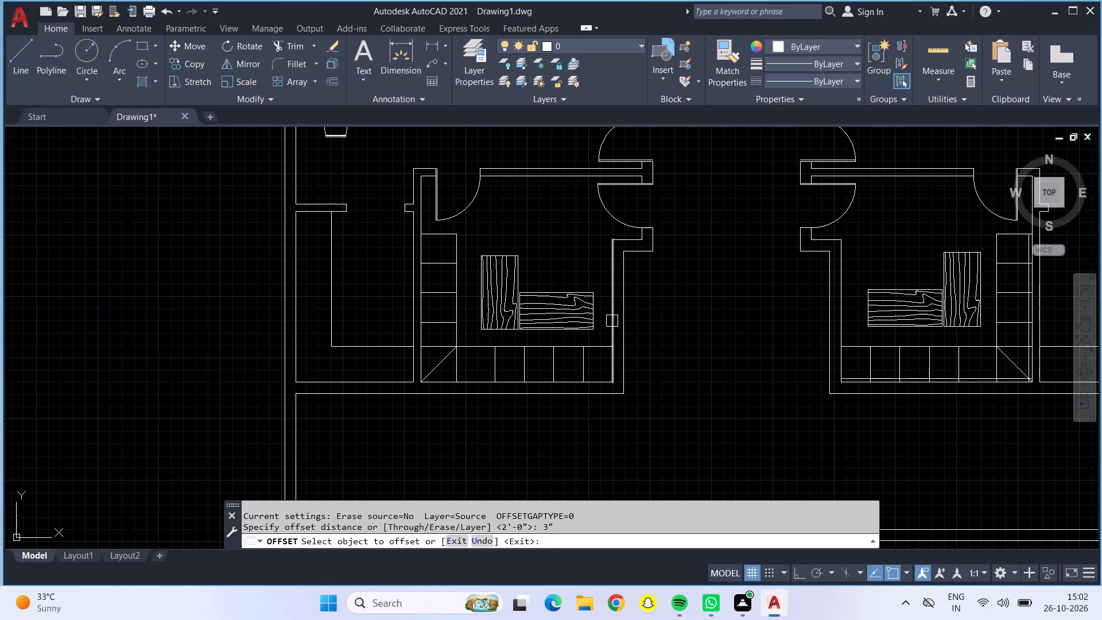
scroll(553, 375, up, 2)
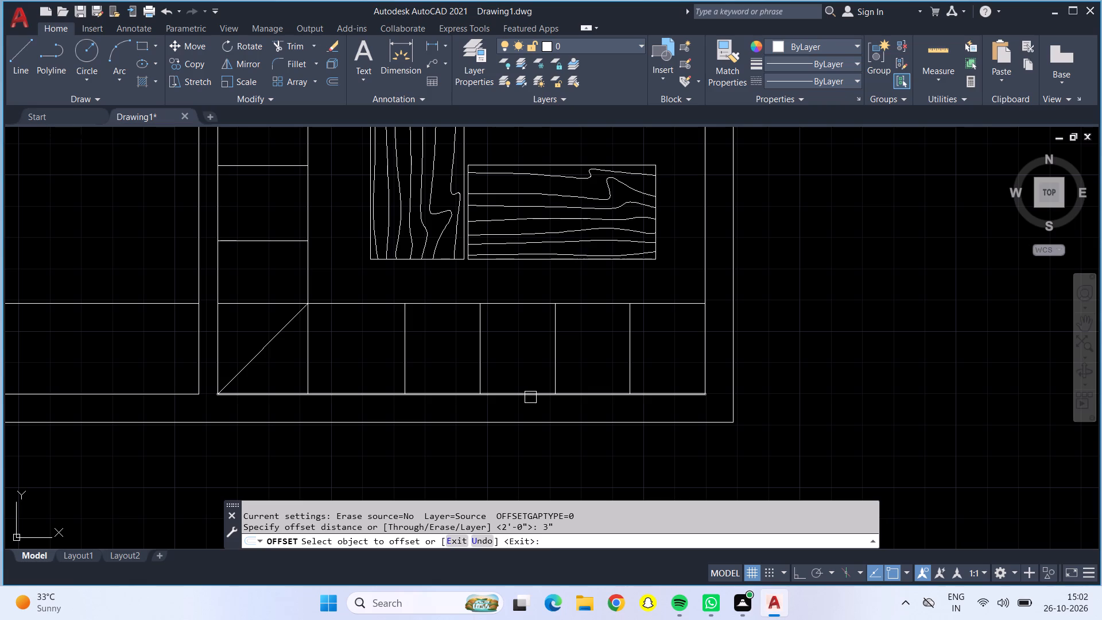
click(530, 397)
click(527, 374)
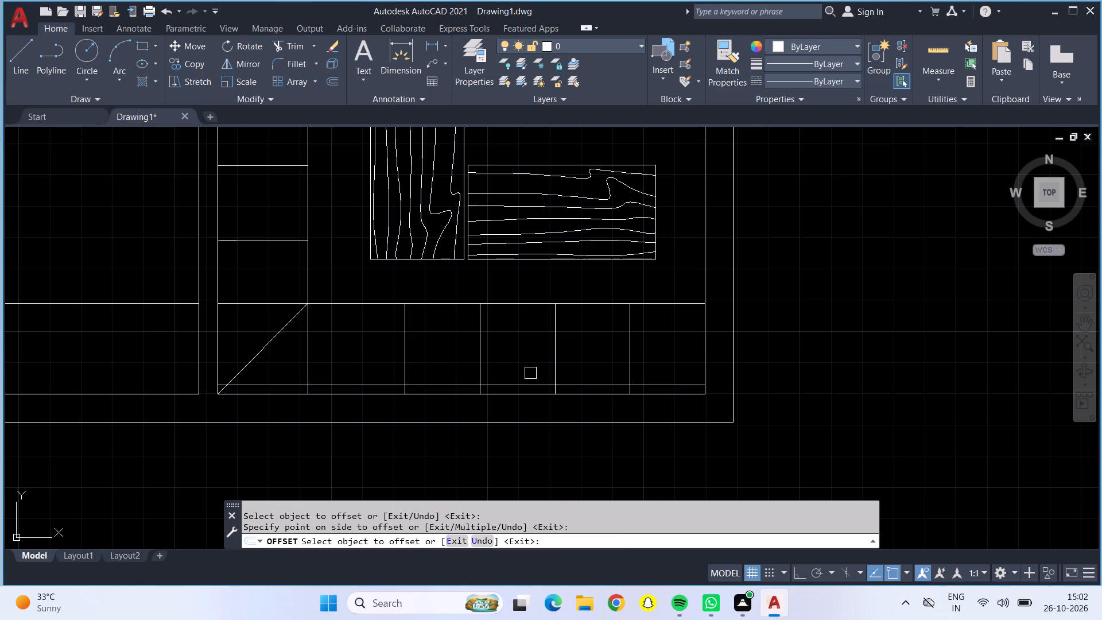
click(217, 211)
click(277, 211)
scroll(279, 209, down, 1)
middle_drag(275, 206, 274, 210)
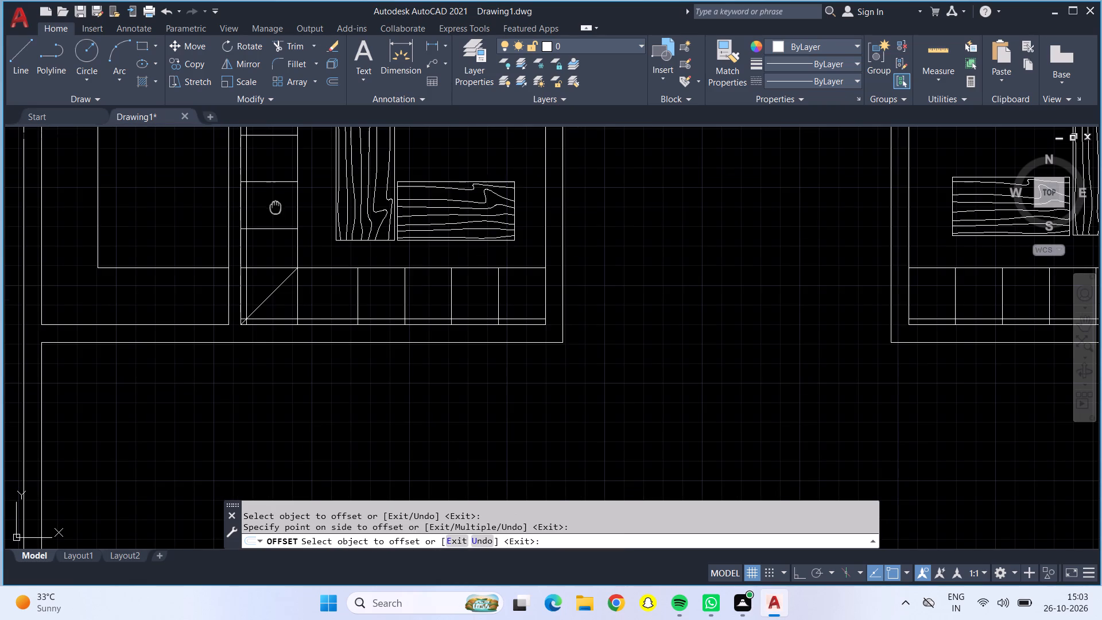
middle_drag(274, 210, 281, 339)
key(Escape)
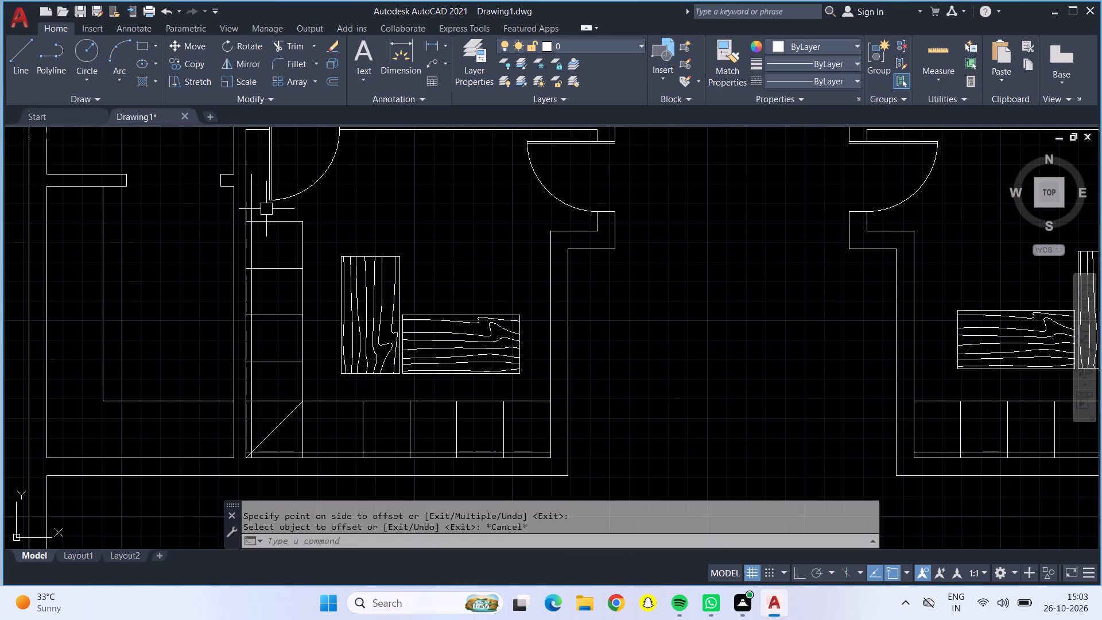
Trim the left unit's vertical 3" offset line above the strip, and the offset lines and diagonal beyond their shared corner intersection.
click(298, 38)
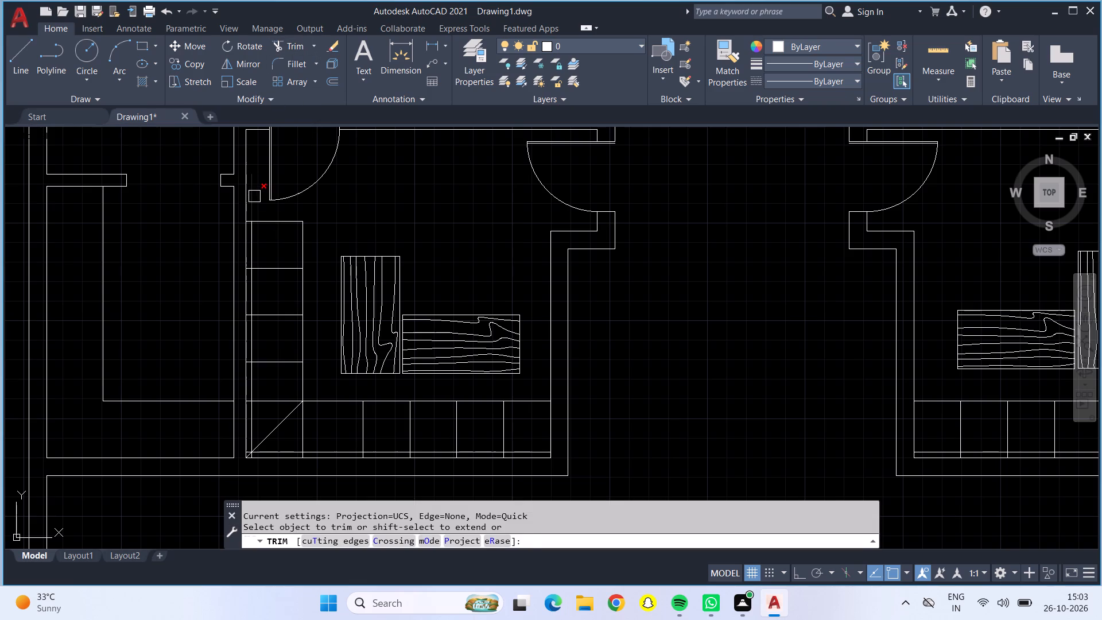
click(254, 196)
scroll(248, 455, up, 5)
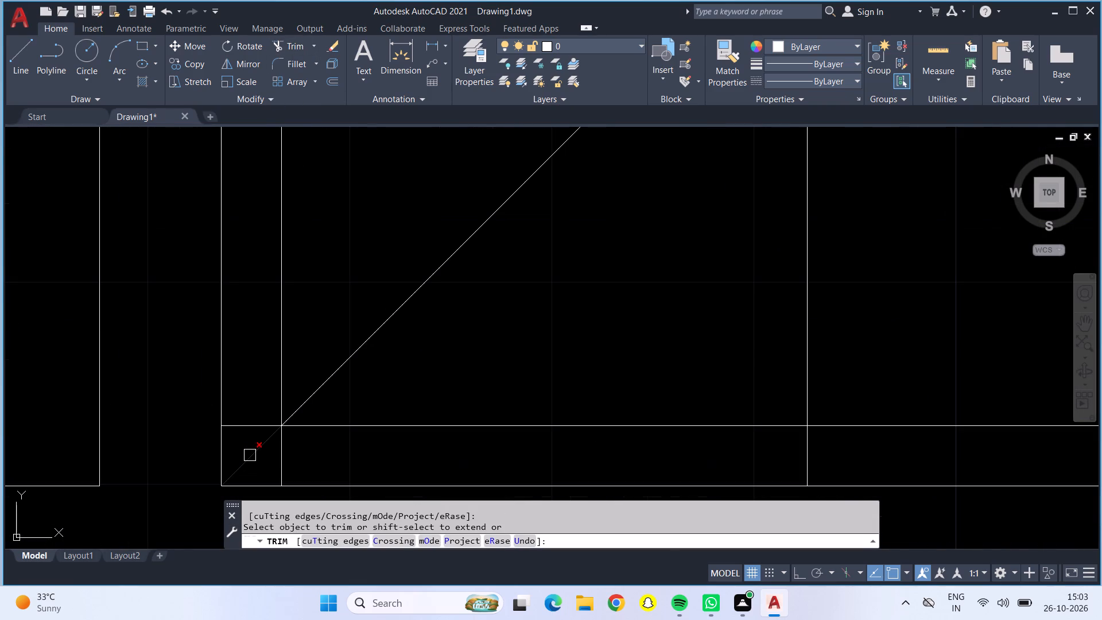
click(257, 422)
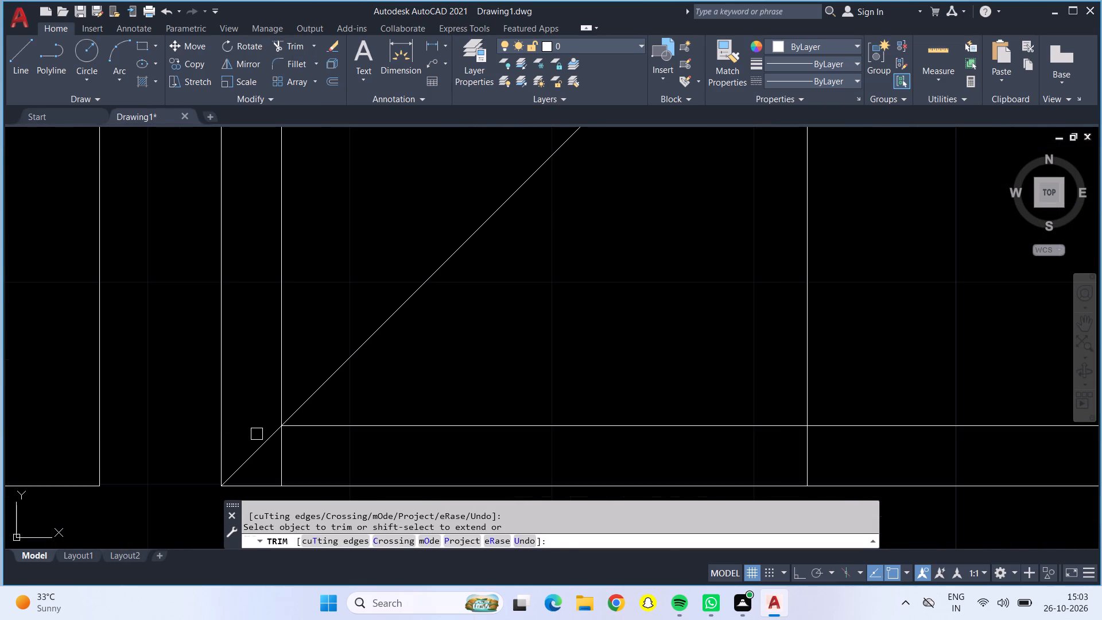
click(260, 441)
click(281, 453)
scroll(280, 453, down, 3)
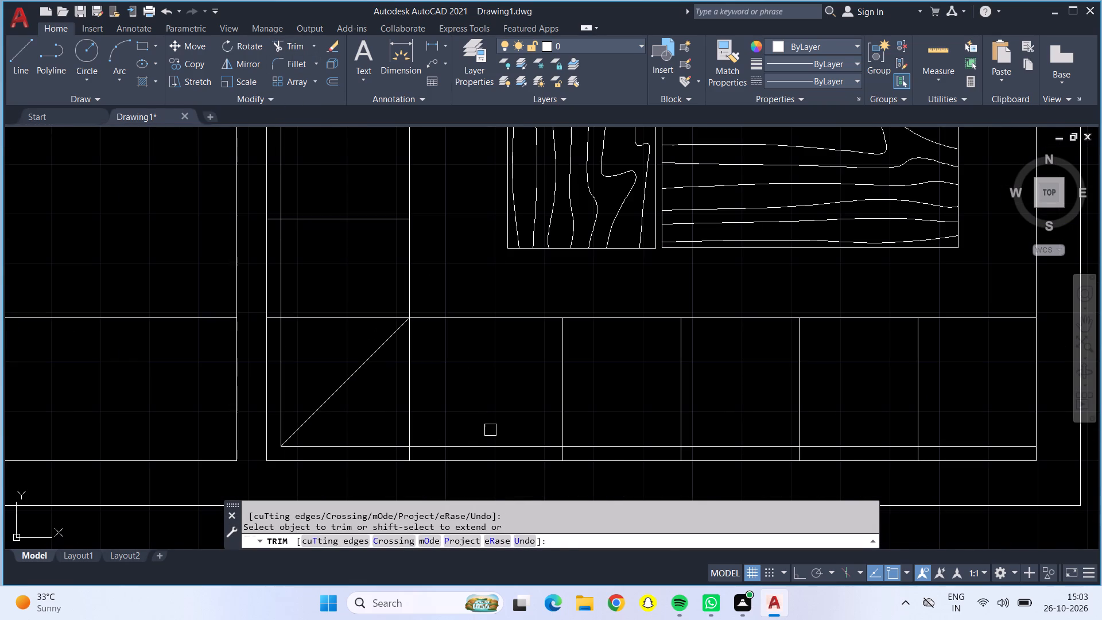
Trim the overlapping ends of the 3" offset lines and the diagonal at the right unit's strip corner.
middle_drag(490, 417, 173, 285)
scroll(195, 286, down, 2)
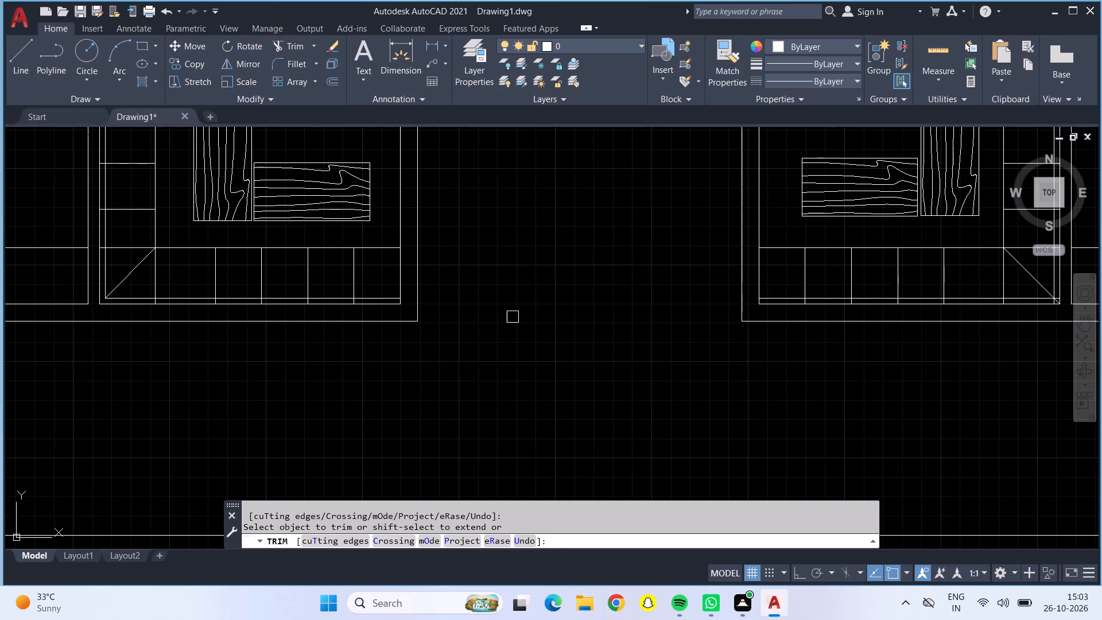
middle_drag(580, 316, 139, 404)
scroll(612, 387, up, 2)
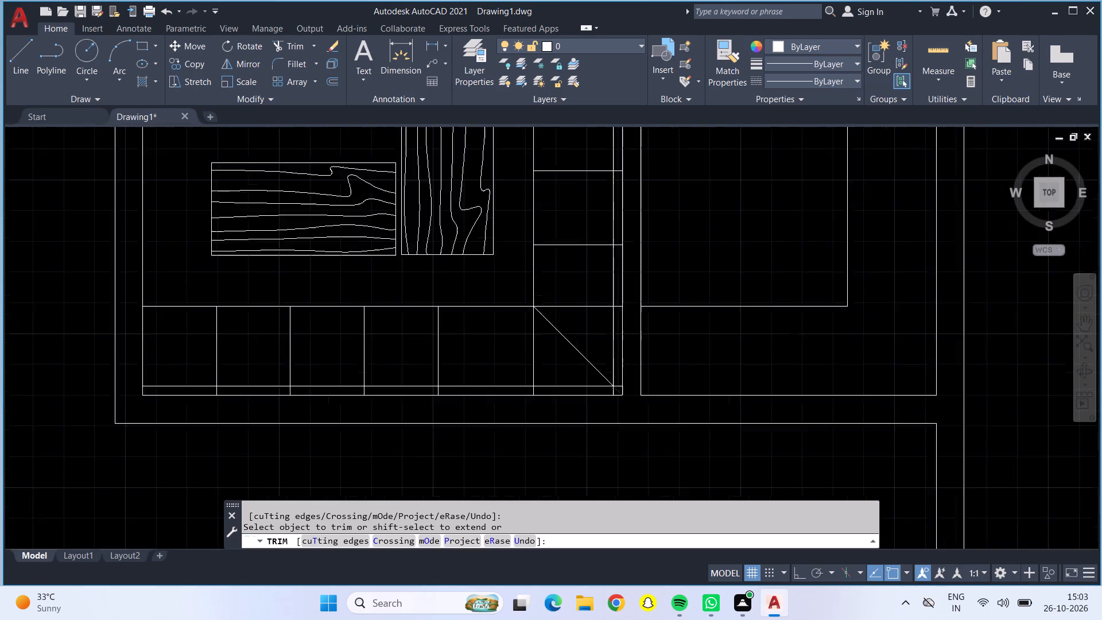
scroll(612, 387, up, 3)
click(654, 381)
click(600, 418)
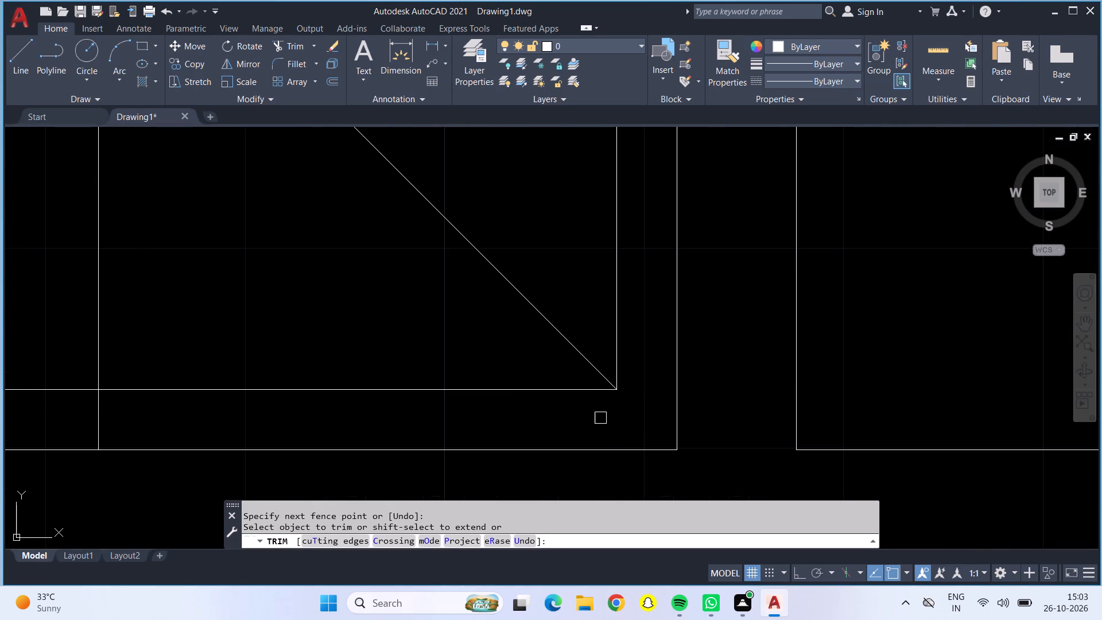
scroll(600, 418, down, 2)
scroll(523, 312, down, 1)
scroll(383, 301, down, 1)
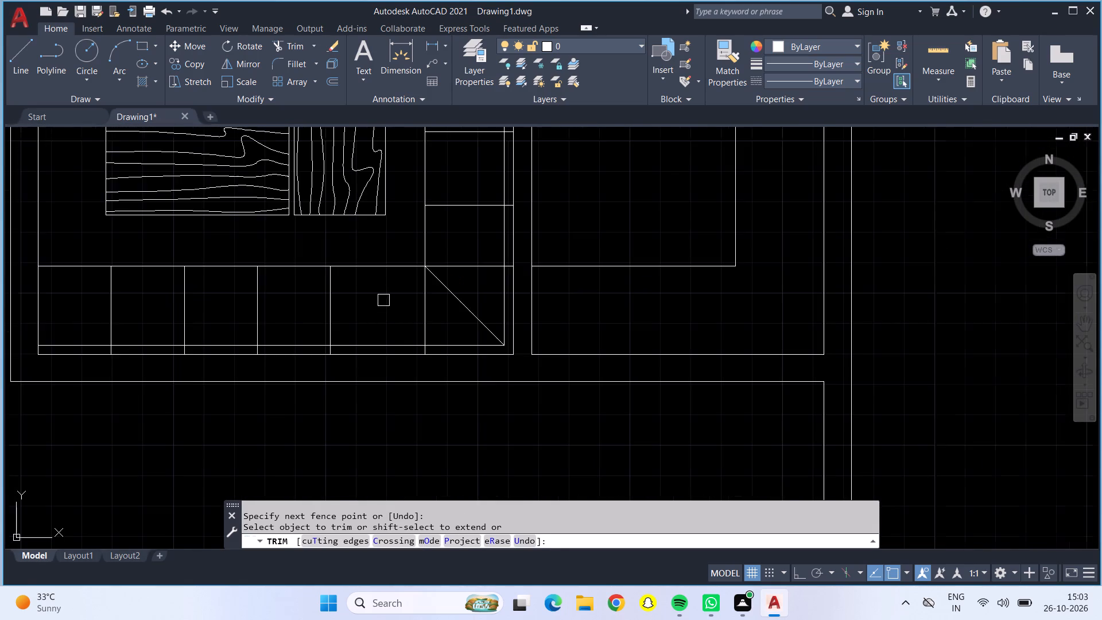
middle_drag(382, 301, 478, 435)
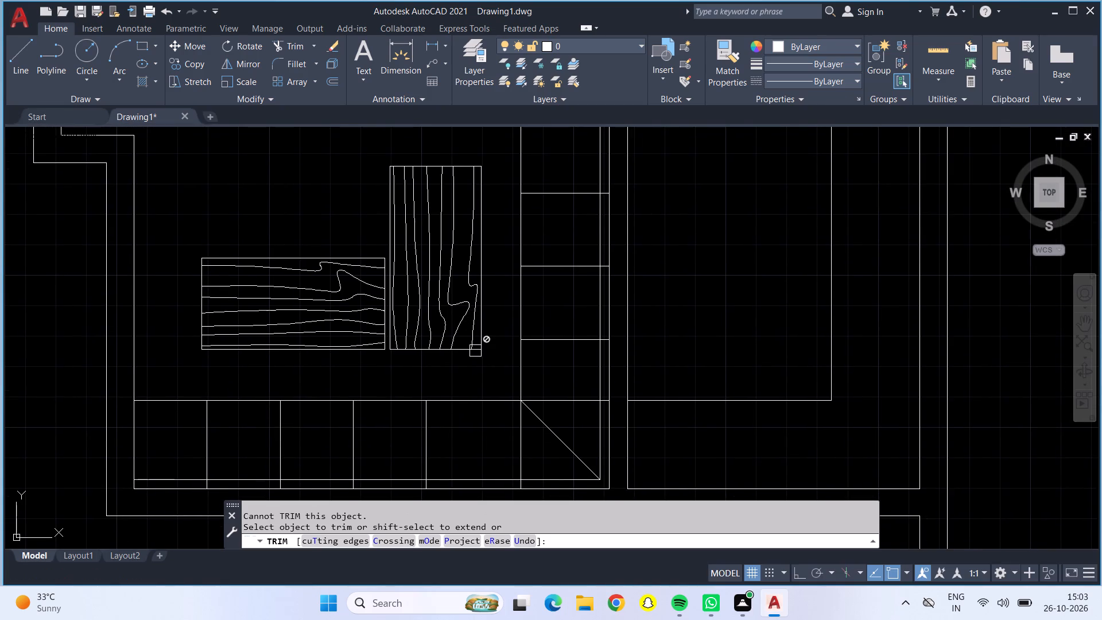
scroll(479, 352, down, 1)
key(Escape)
Examine the whole two-unit plan, its unfurnished kitchen counters and the spare appliance symbols beside it.
scroll(486, 359, down, 1)
middle_drag(486, 359, 524, 397)
scroll(476, 335, down, 1)
scroll(405, 325, down, 1)
middle_drag(374, 331, 439, 408)
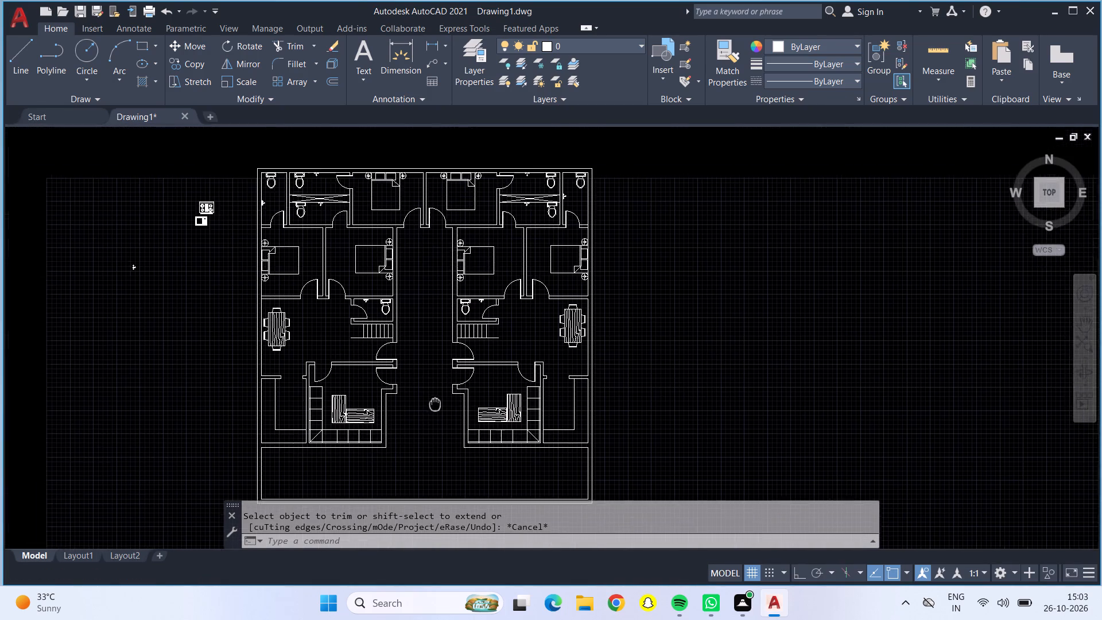
middle_drag(439, 408, 494, 377)
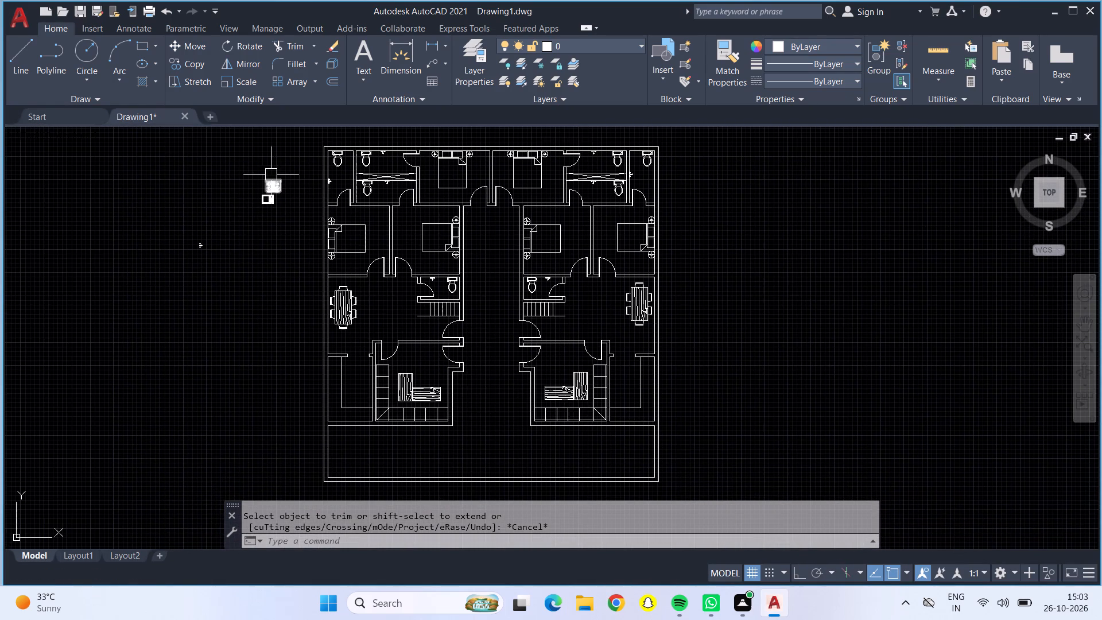
scroll(266, 175, up, 4)
scroll(282, 191, down, 1)
scroll(391, 259, down, 1)
middle_drag(416, 275, 416, 276)
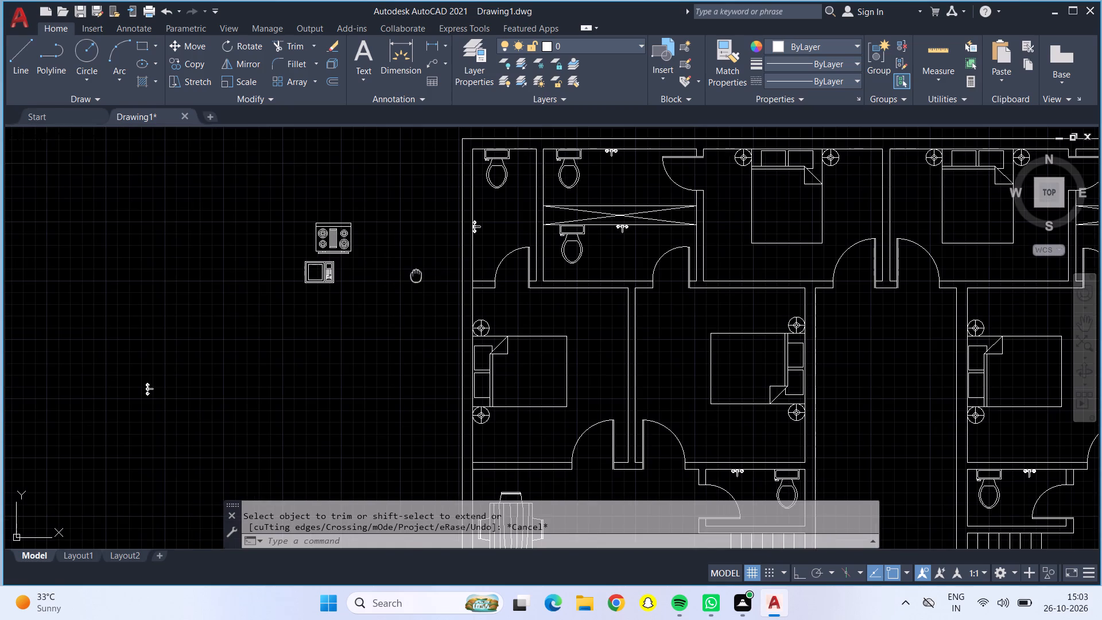
middle_drag(416, 276, 364, 57)
scroll(363, 76, down, 1)
scroll(366, 185, down, 1)
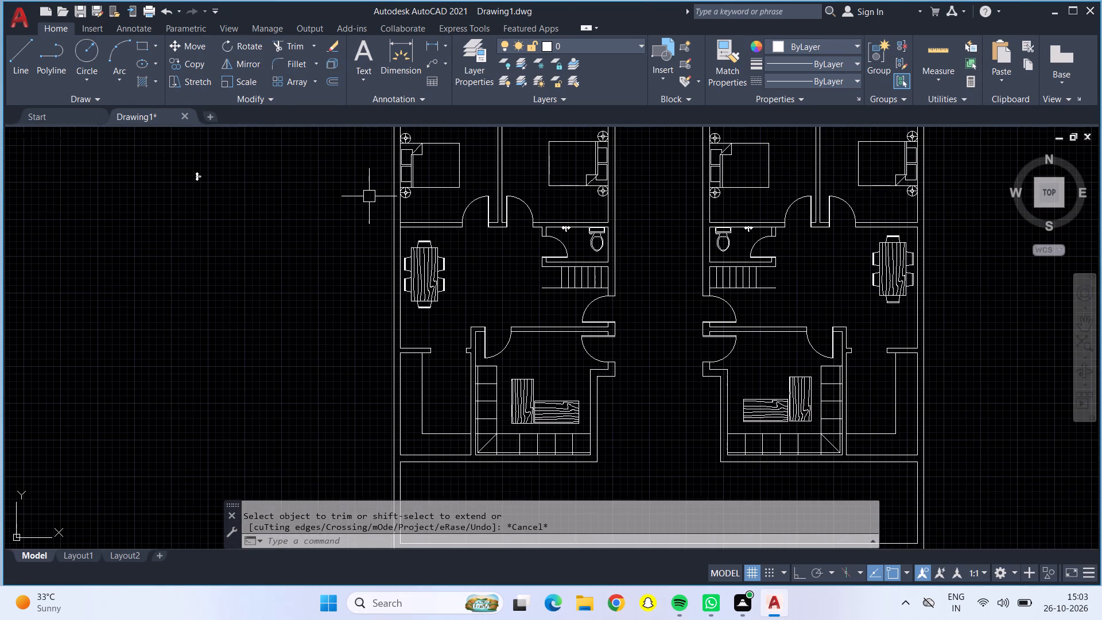
middle_drag(369, 196, 363, 155)
middle_drag(300, 133, 310, 185)
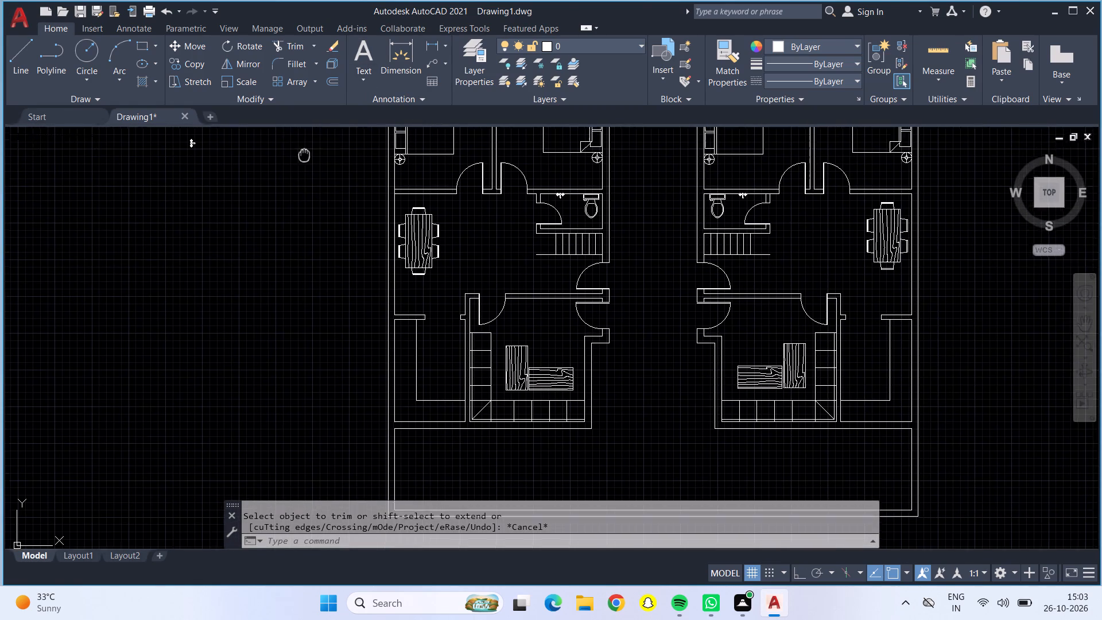
middle_drag(310, 185, 325, 320)
Rotate the spare stove symbol 90° counterclockwise about its lower corner so its front handle faces right.
scroll(330, 224, up, 4)
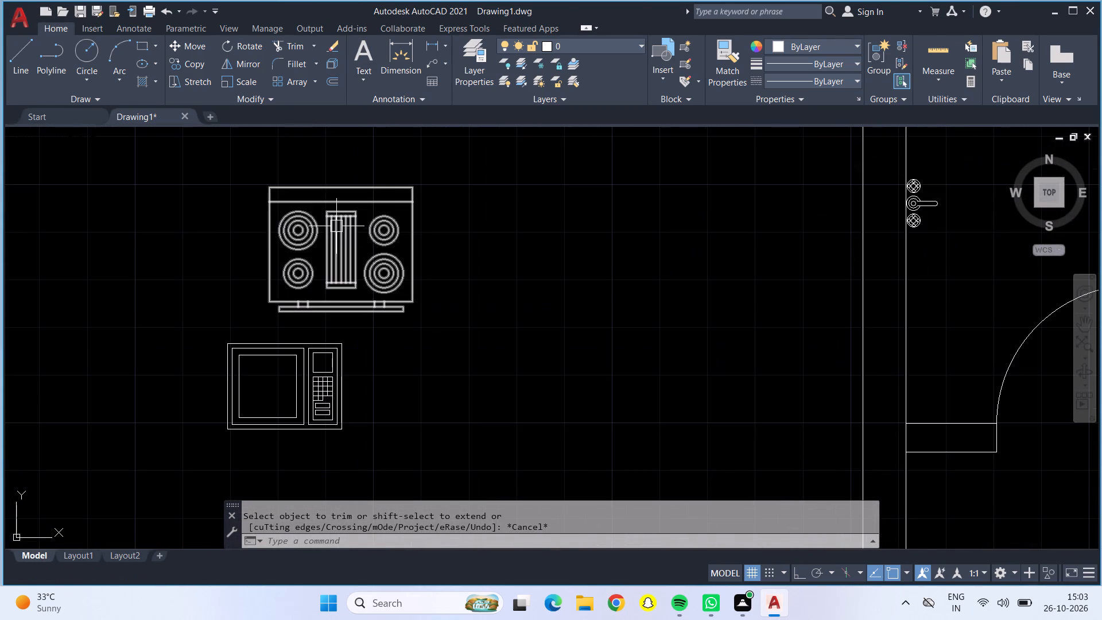
click(336, 226)
click(241, 41)
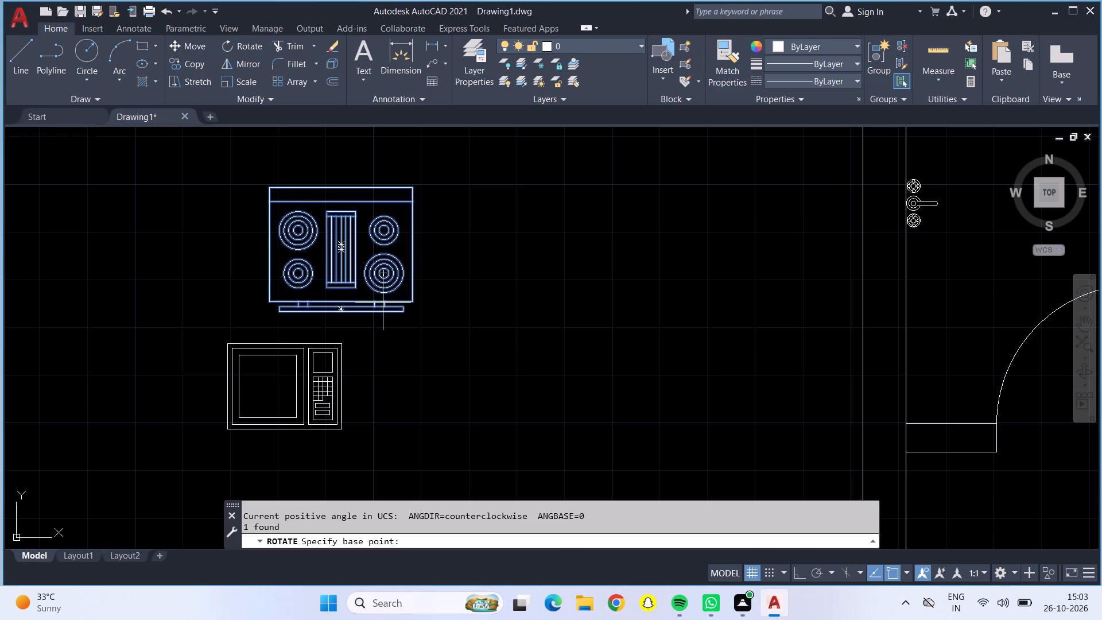
click(413, 300)
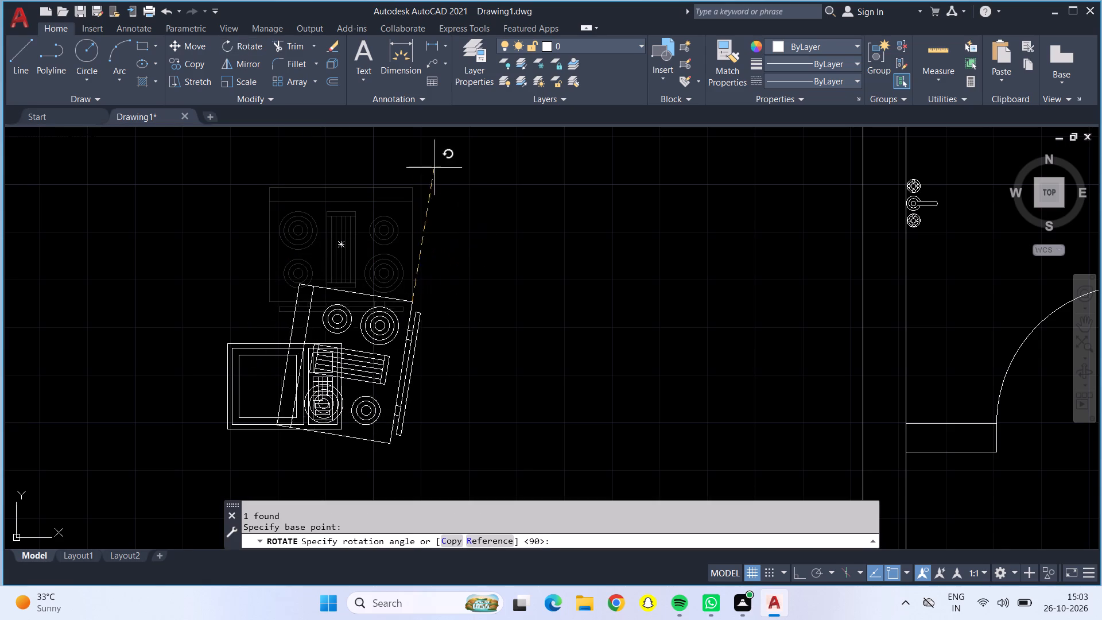
key(F8)
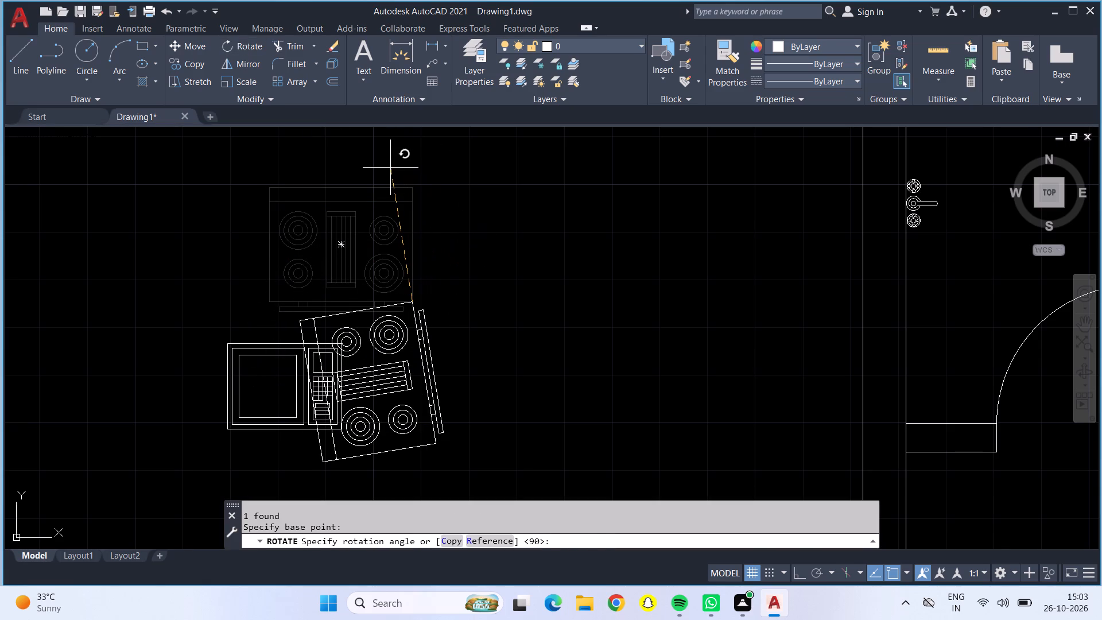
click(405, 211)
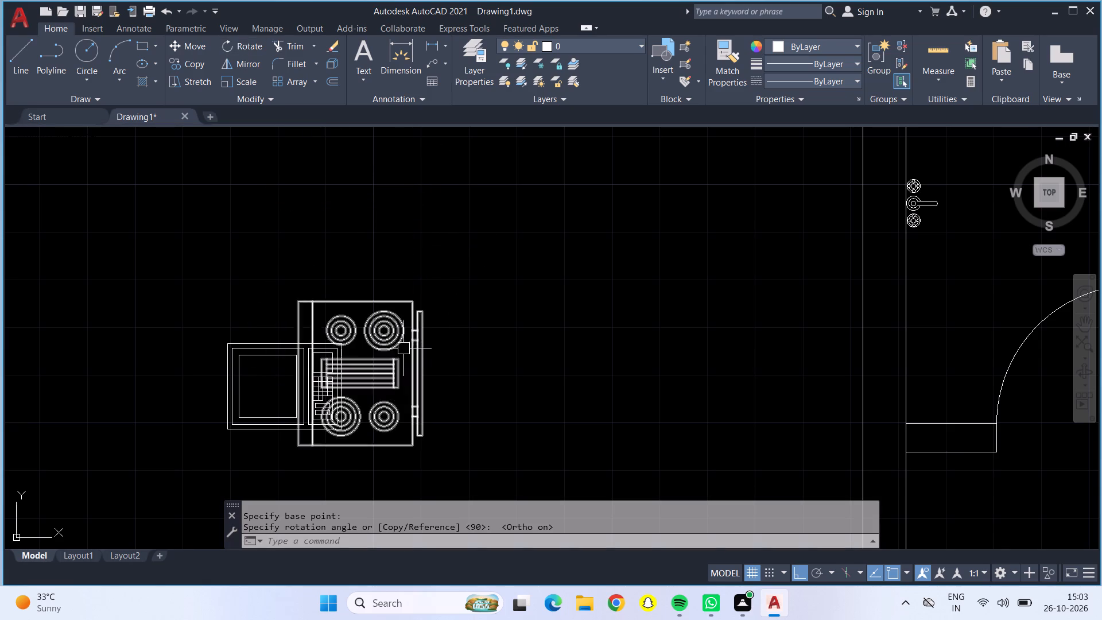
Copy the rotated stove by its handle-side midpoint onto the left unit's vertical kitchen counter, against the outer wall.
click(403, 349)
click(184, 66)
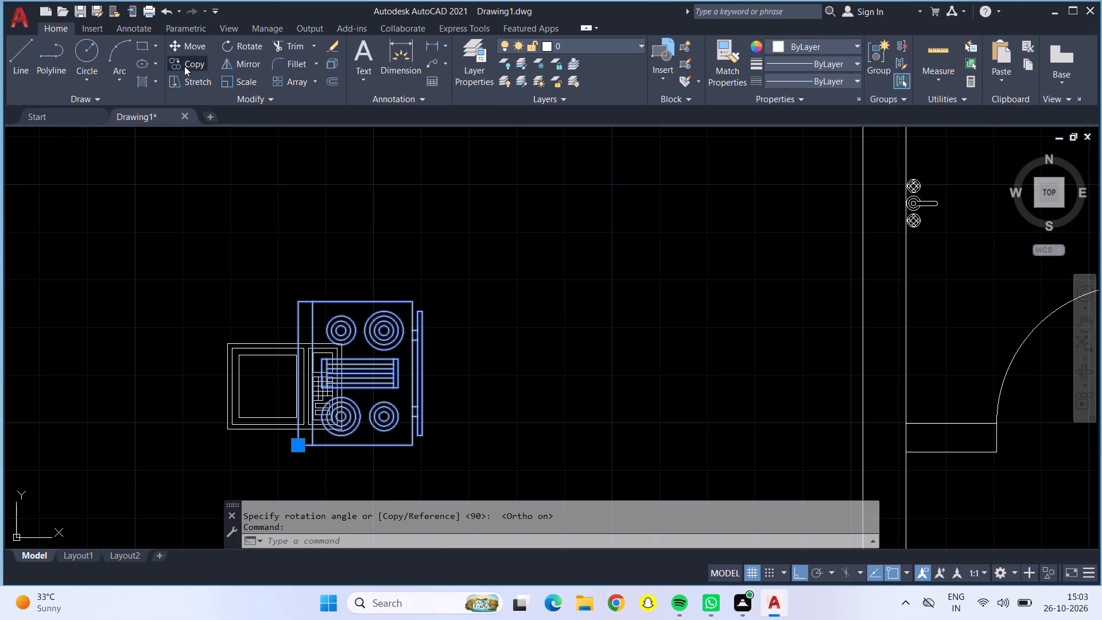
click(421, 372)
scroll(436, 380, down, 4)
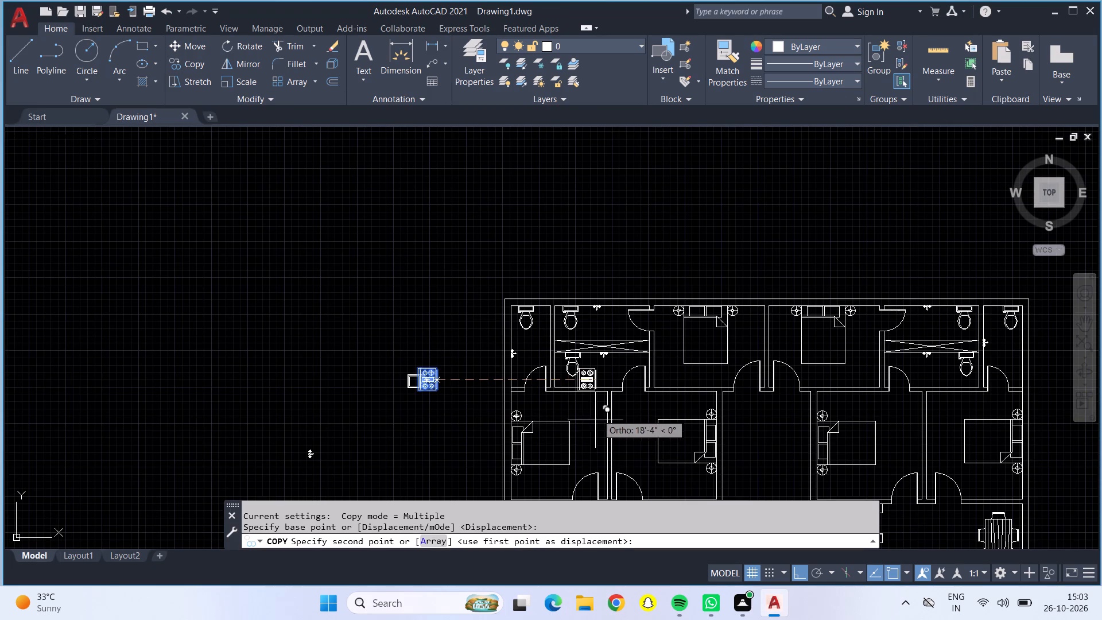
key(F8)
scroll(610, 443, down, 1)
middle_drag(591, 439, 573, 261)
scroll(534, 425, up, 3)
scroll(576, 393, up, 2)
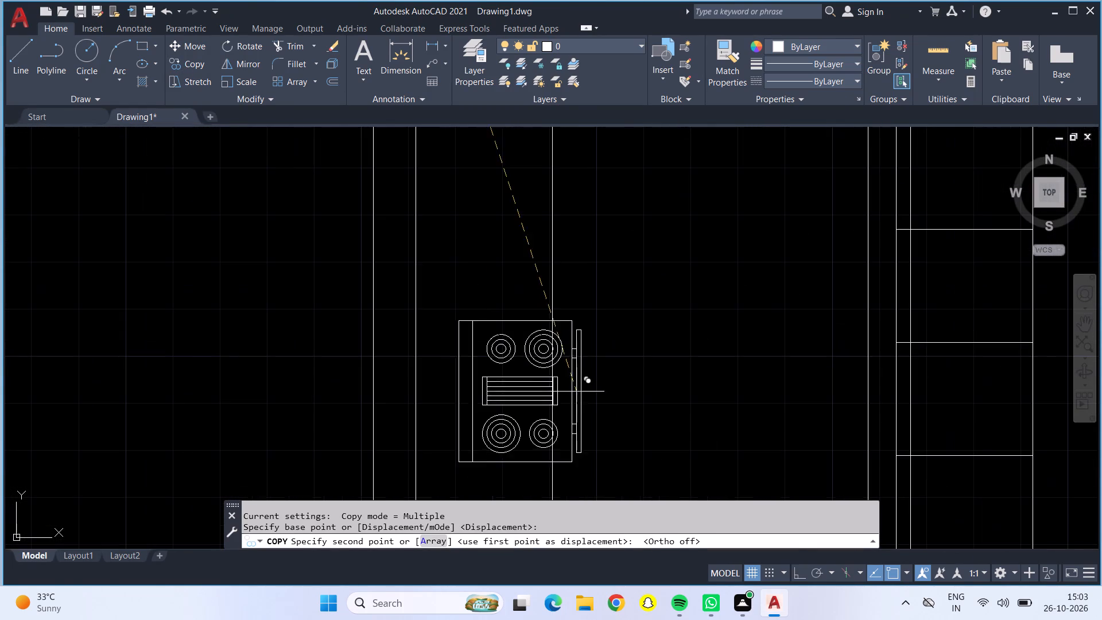
click(540, 319)
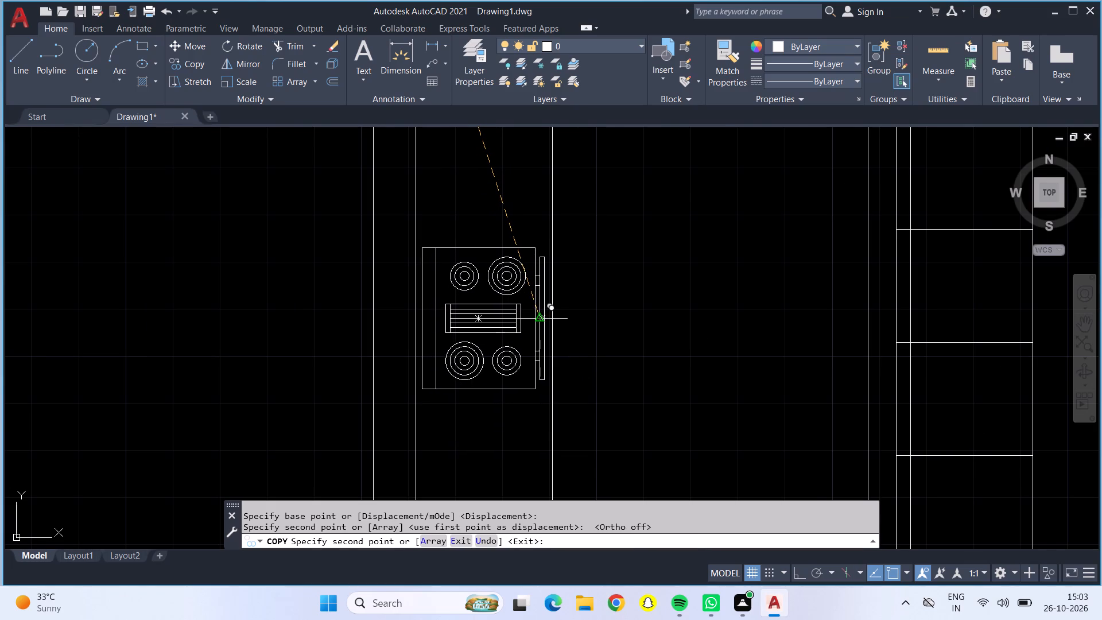
Place another copy of the stove on the right unit's vertical kitchen counter and end the copying.
scroll(540, 320, down, 1)
scroll(635, 374, down, 2)
scroll(809, 410, down, 1)
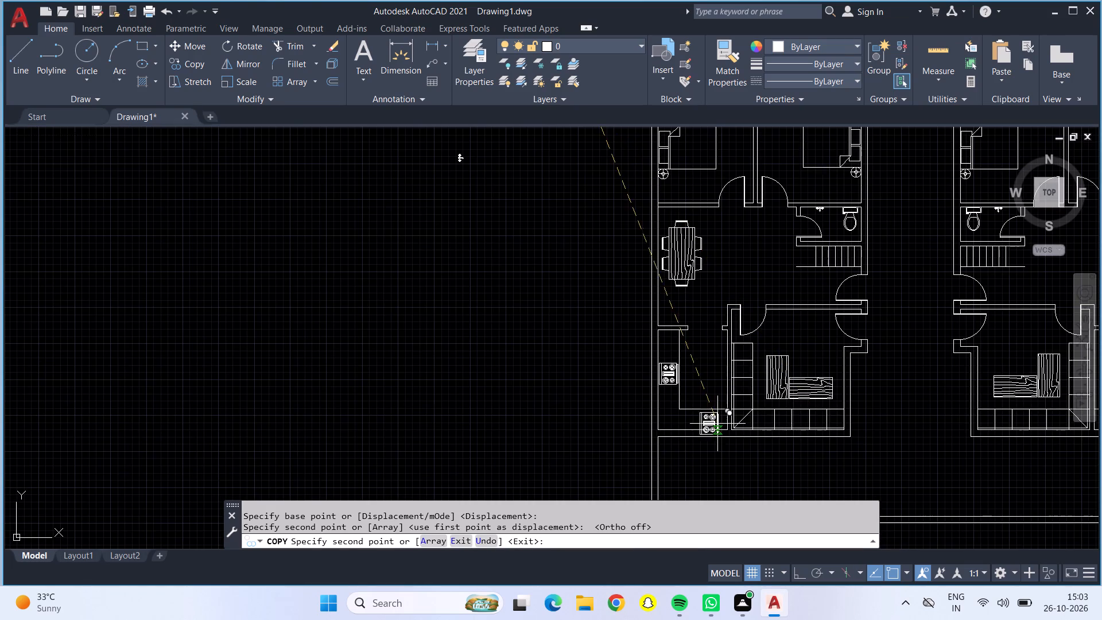
middle_drag(880, 400, 441, 396)
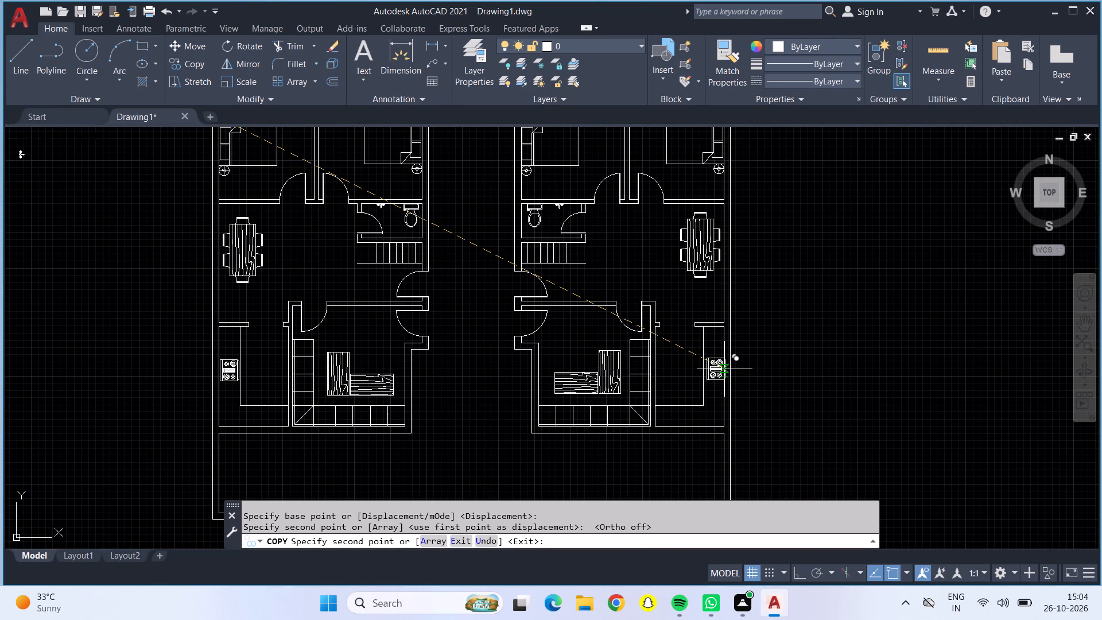
scroll(722, 381, up, 4)
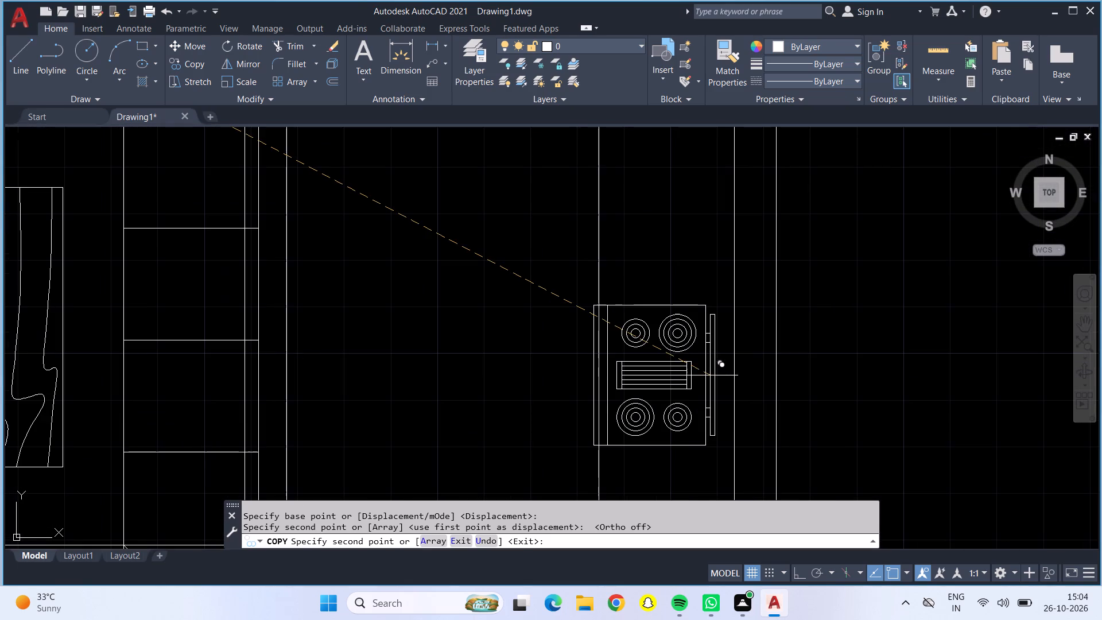
click(721, 379)
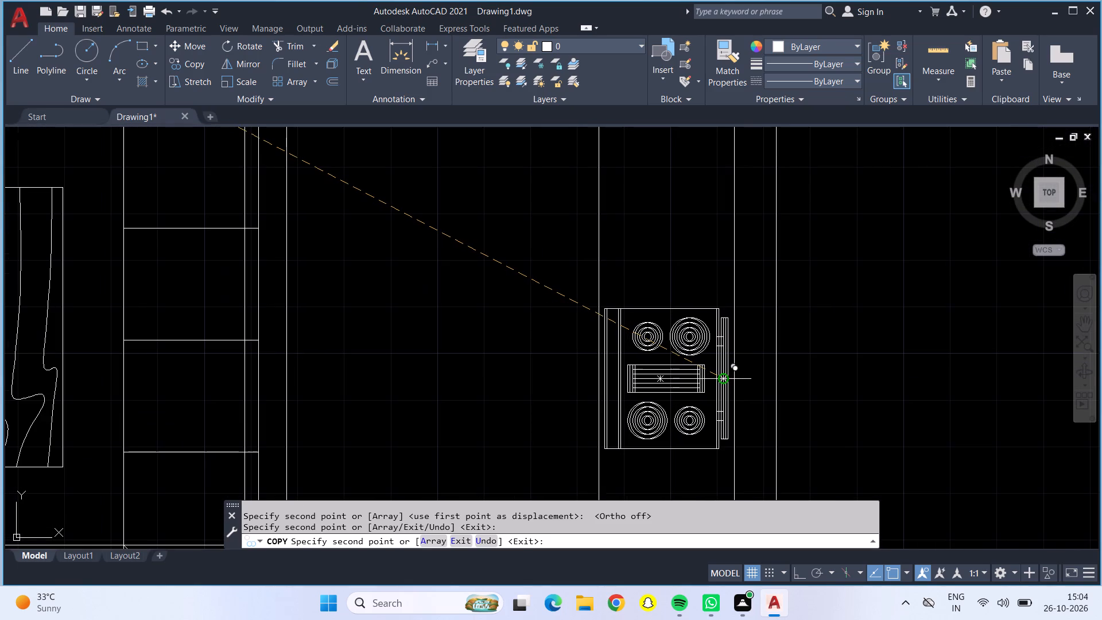
key(Escape)
Copy the spare microwave symbol by its lower-left corner onto the left unit's bottom kitchen counter.
scroll(708, 364, down, 1)
scroll(631, 357, down, 2)
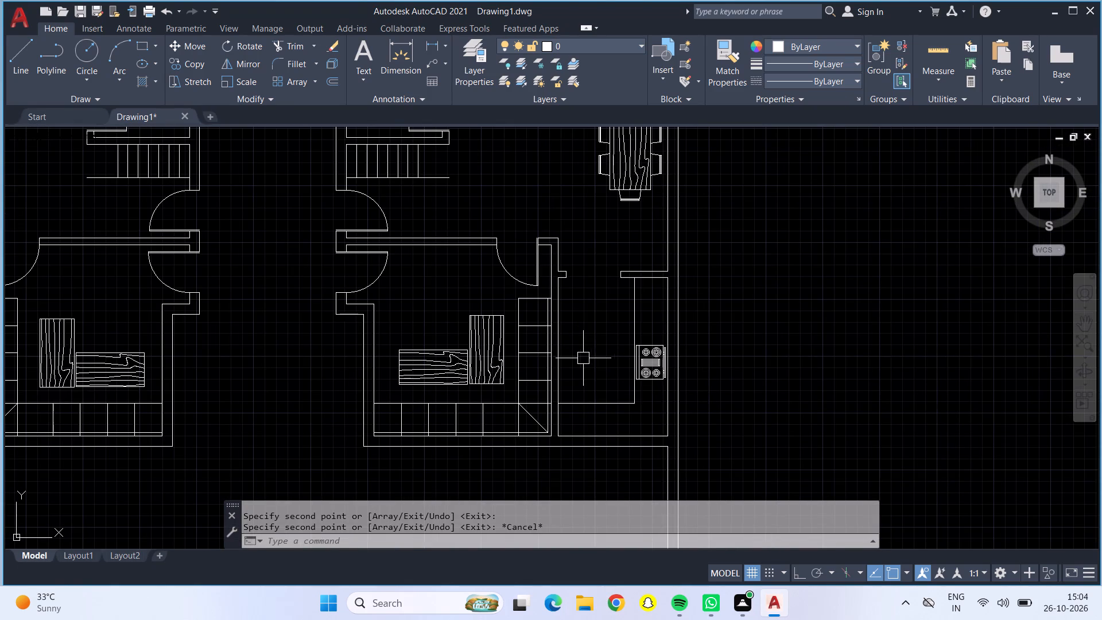
middle_drag(590, 357, 671, 356)
scroll(632, 352, down, 1)
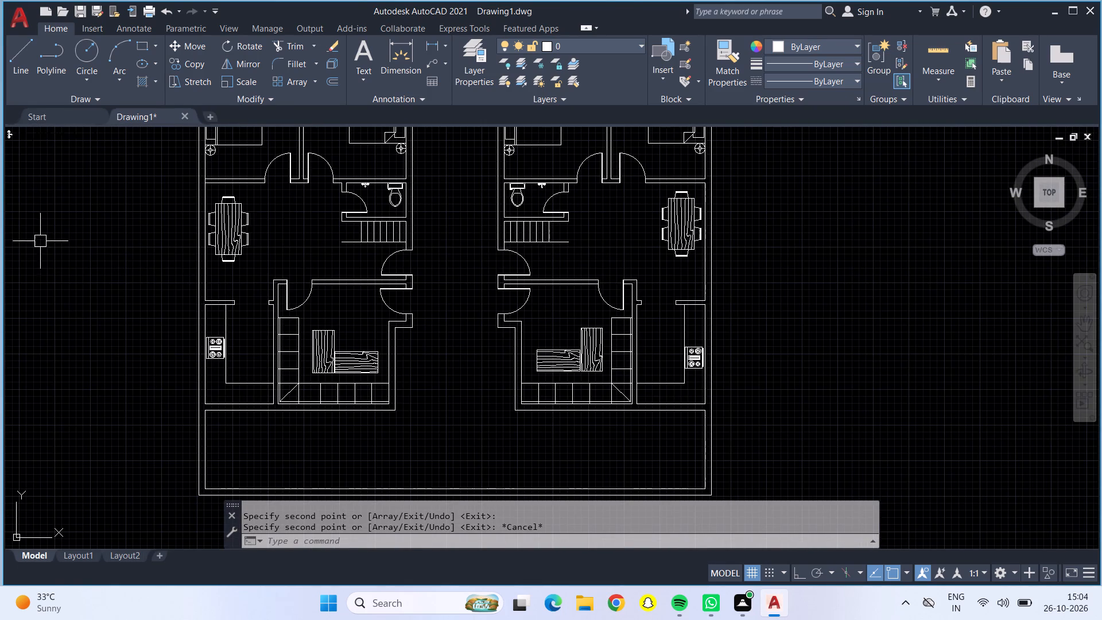
middle_drag(40, 239, 145, 458)
click(205, 285)
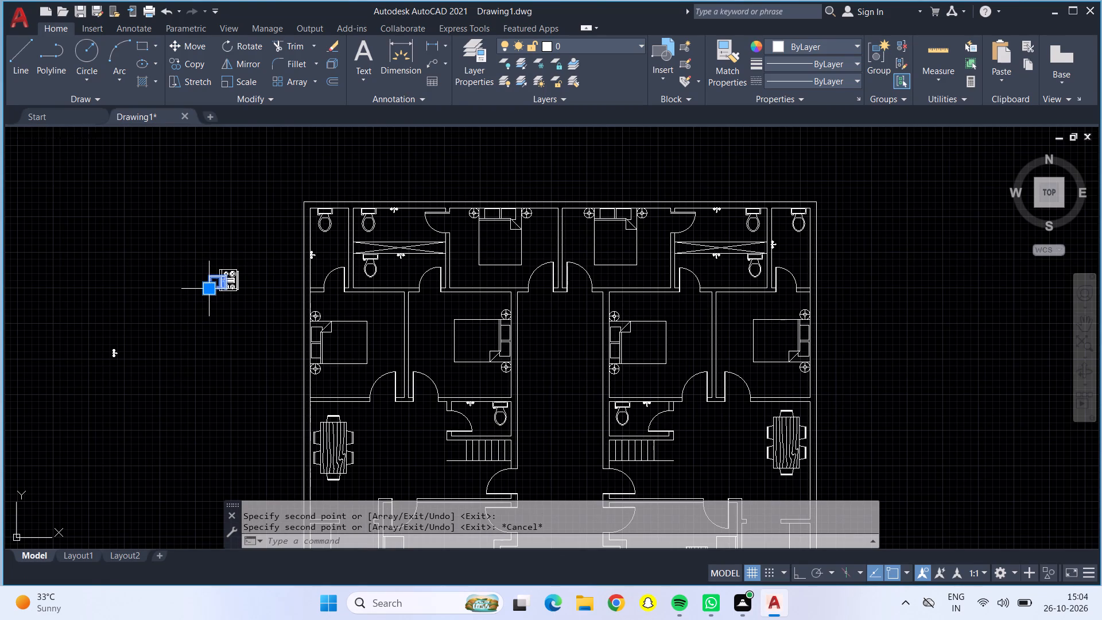
click(191, 61)
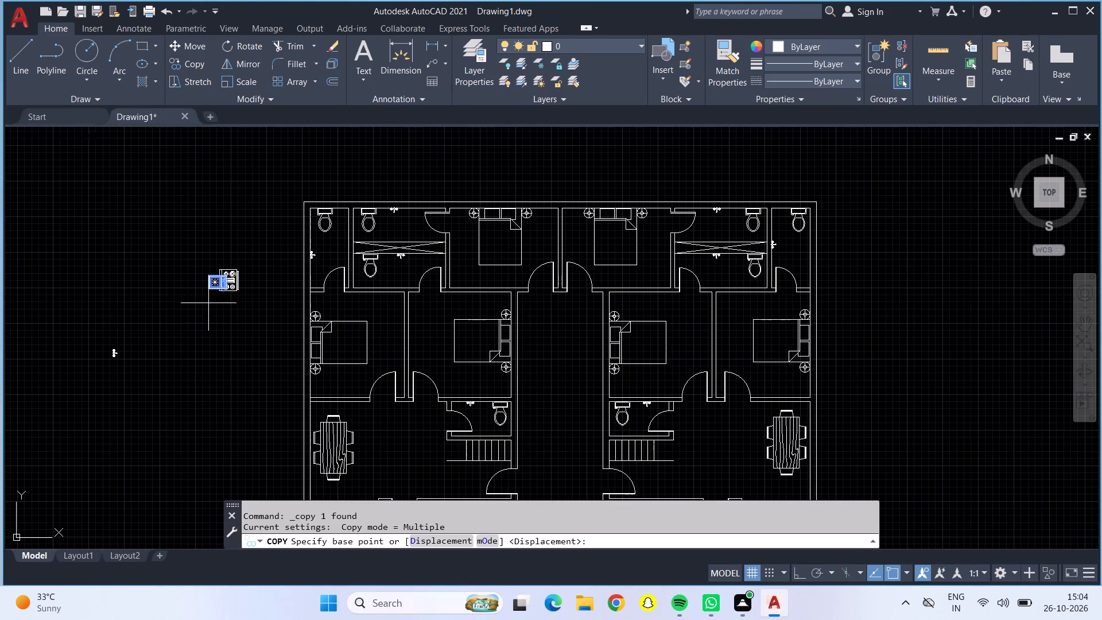
click(209, 291)
scroll(239, 351, down, 3)
scroll(246, 411, up, 4)
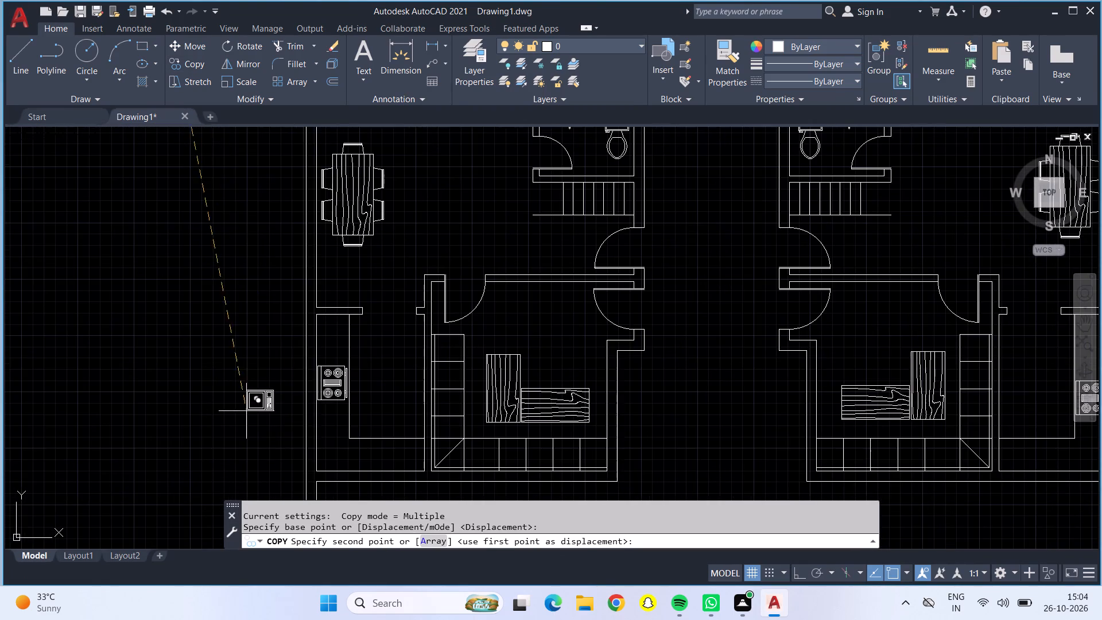
scroll(343, 457, up, 2)
click(356, 483)
Place another copy of the microwave on the right unit's bottom kitchen counter and end the copying.
scroll(367, 484, down, 1)
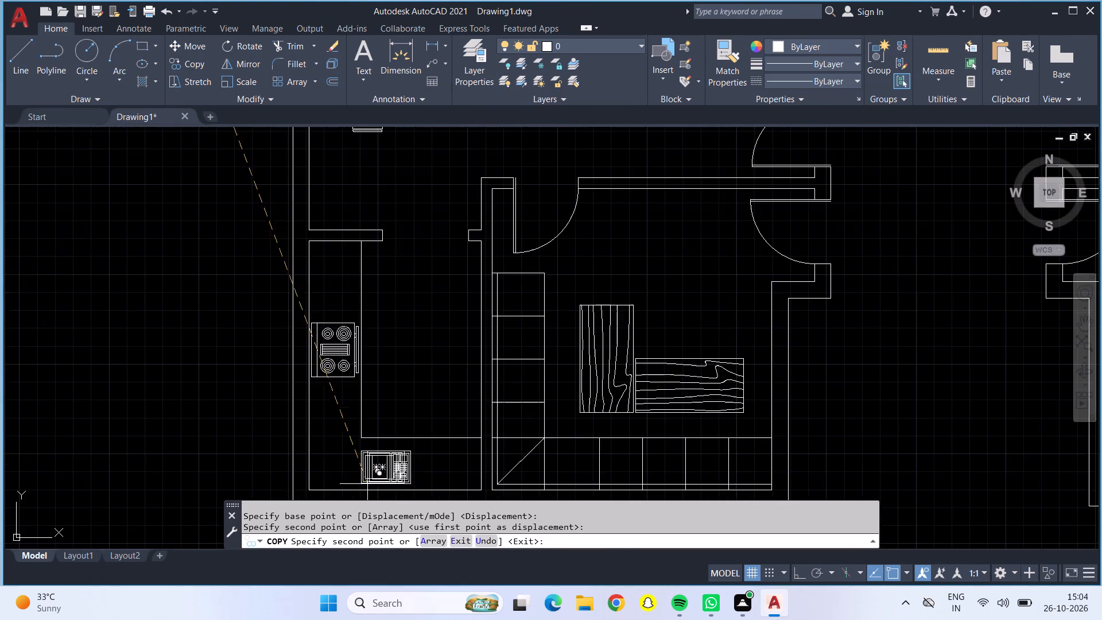
scroll(561, 495, down, 2)
middle_drag(686, 474, 223, 432)
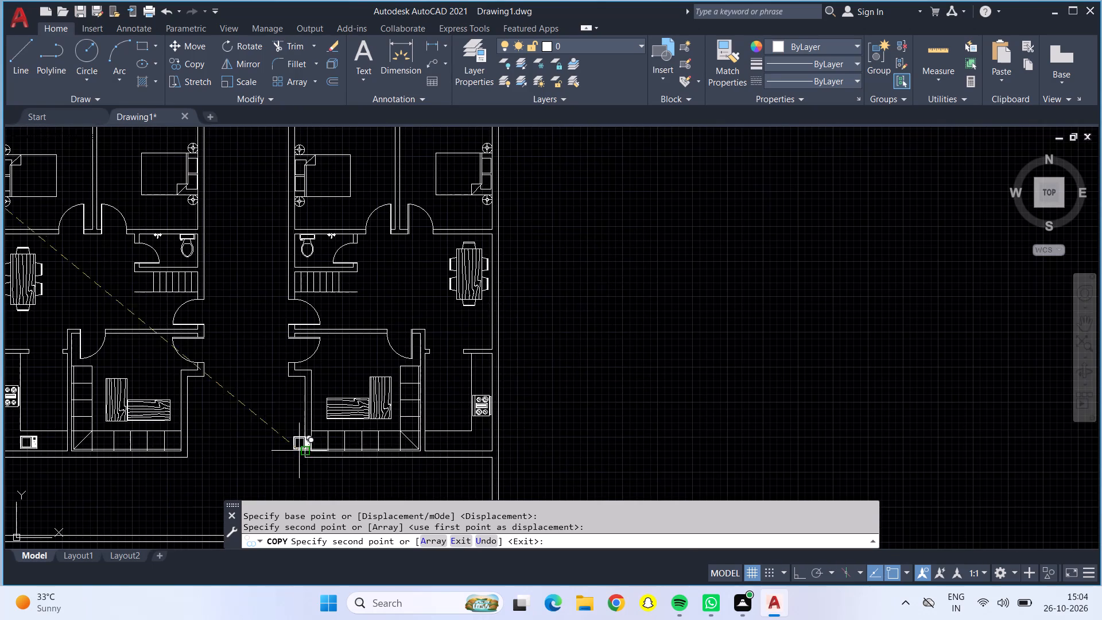
scroll(453, 447, up, 4)
click(444, 452)
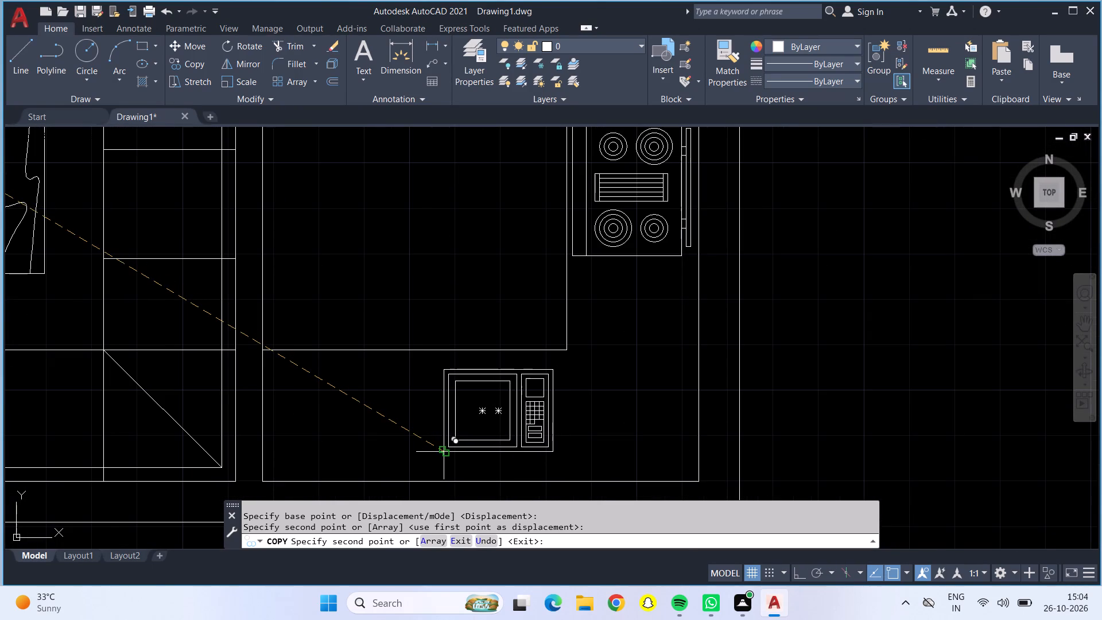
scroll(441, 449, down, 1)
key(Escape)
Rotate the right unit's stove 180° with Ortho on so its handle faces into the kitchen.
click(560, 300)
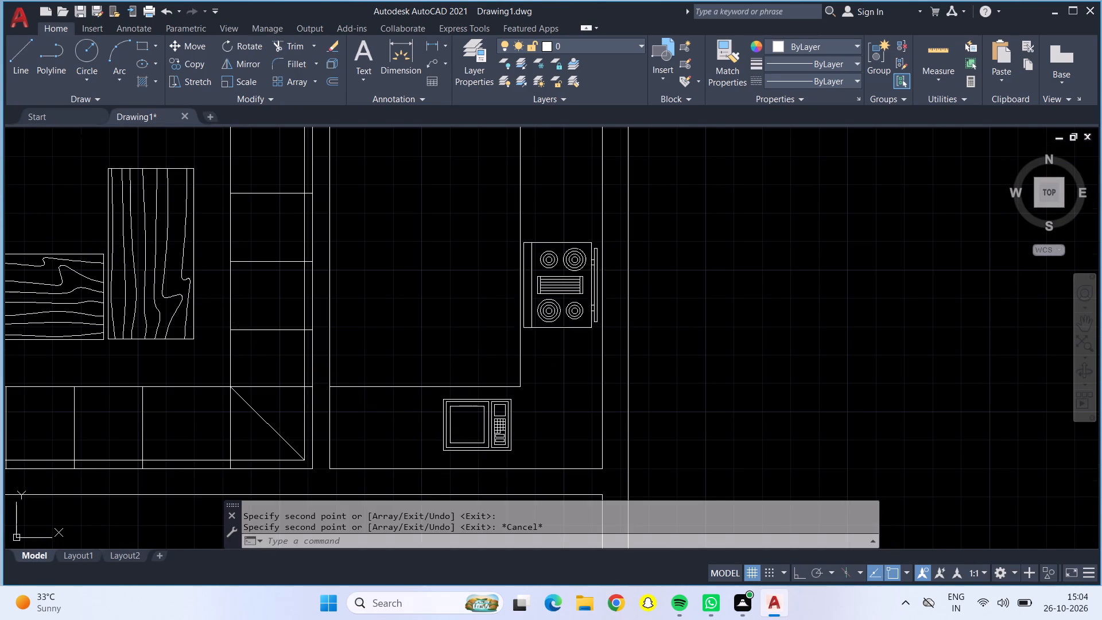
key(F8)
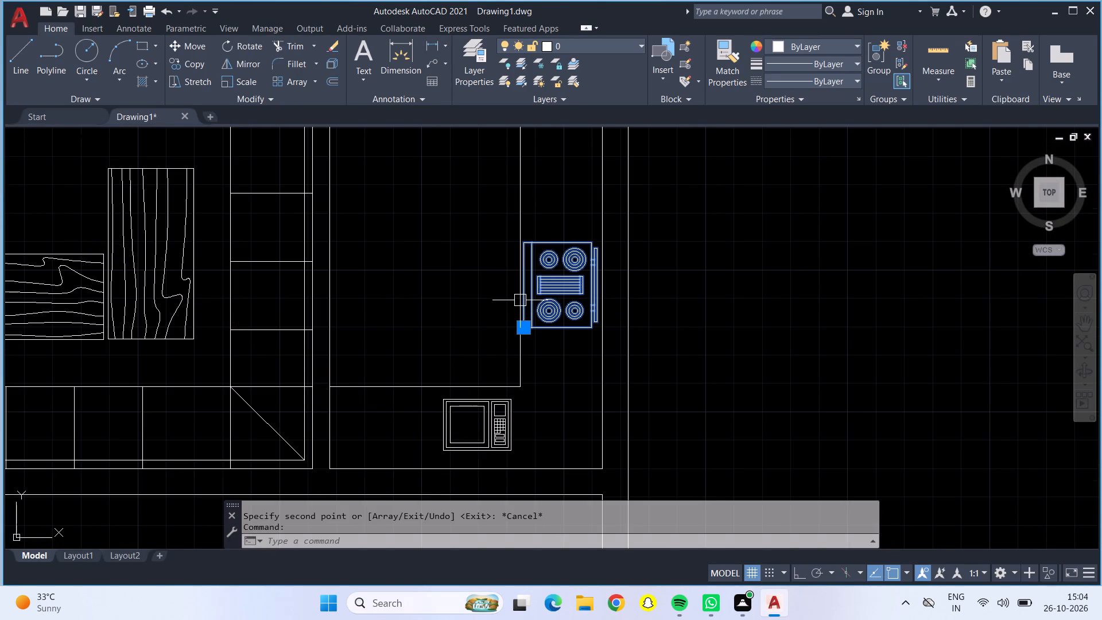
click(223, 48)
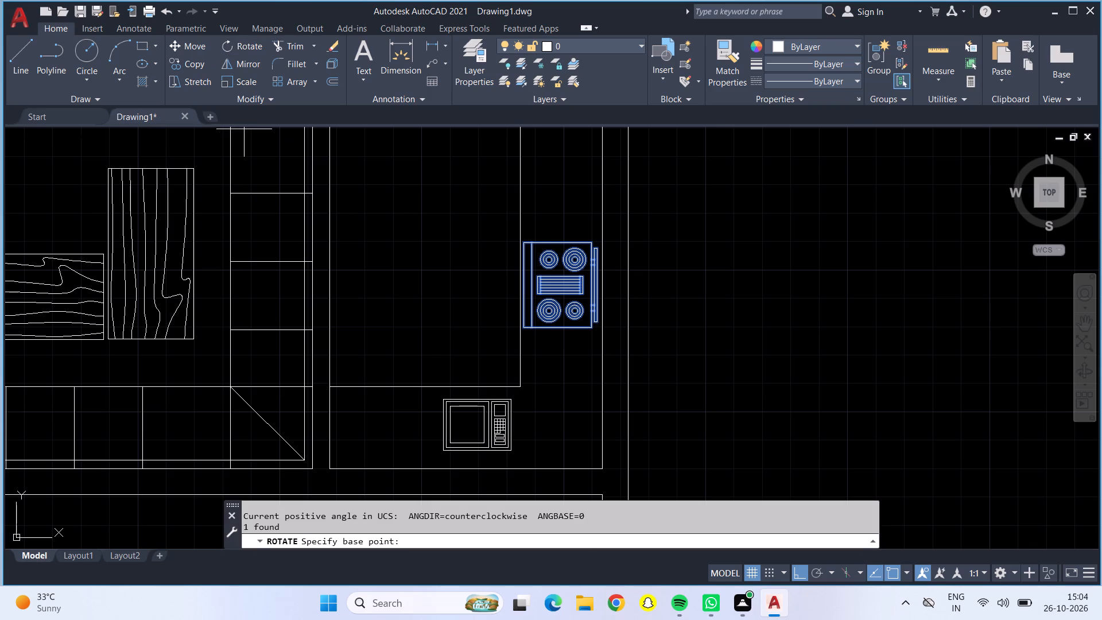
click(538, 327)
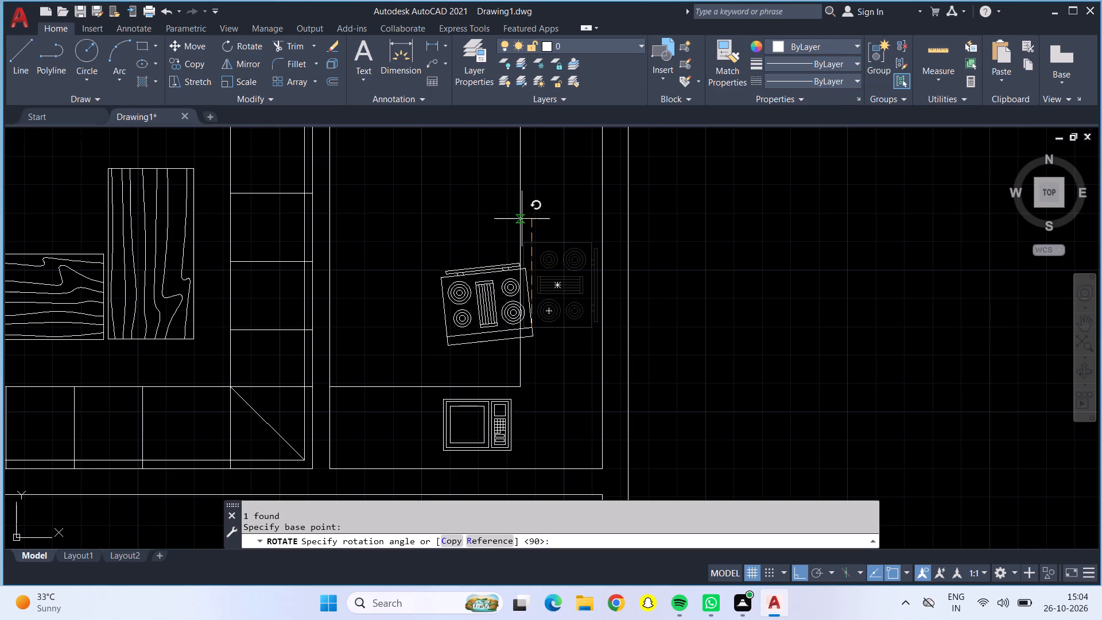
click(397, 230)
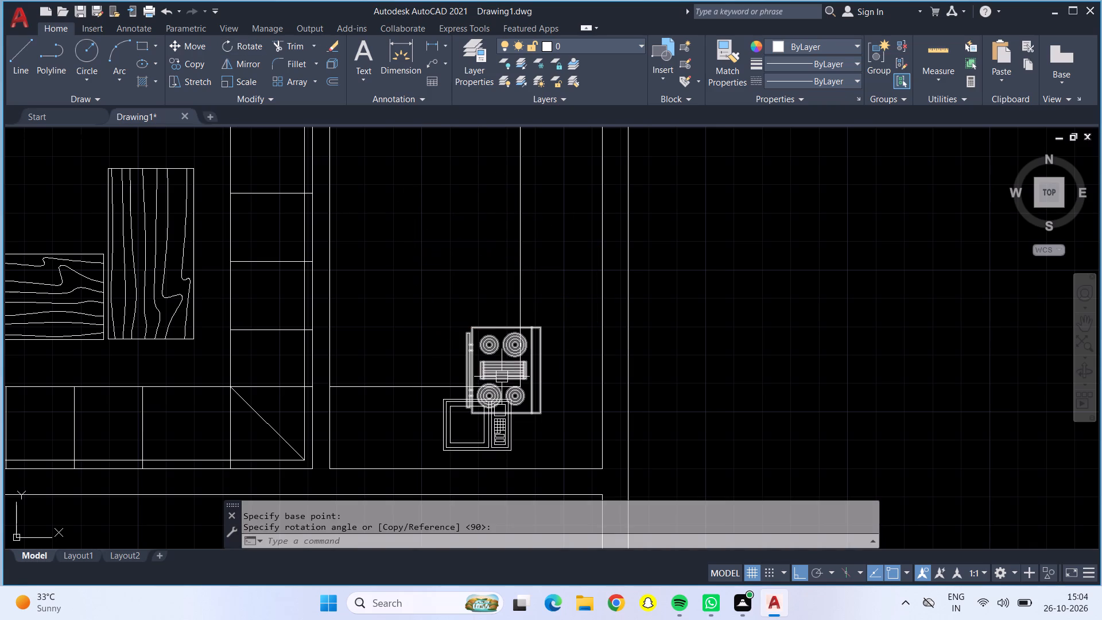
Move the right unit's stove by its back edge onto the vertical counter, flush against the outer wall.
click(502, 376)
click(192, 48)
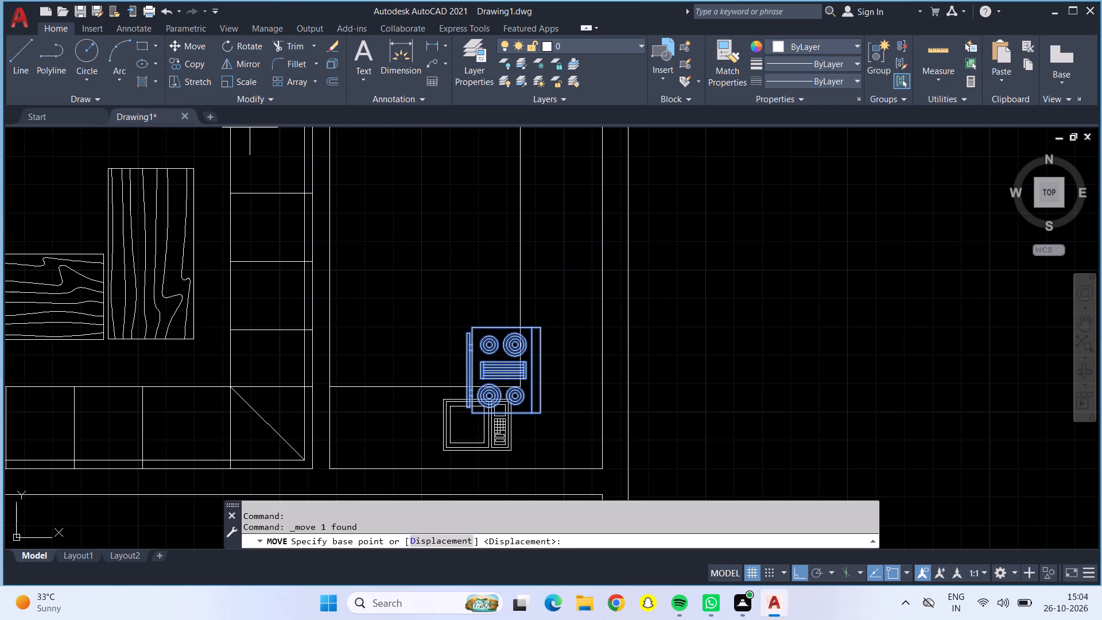
click(540, 368)
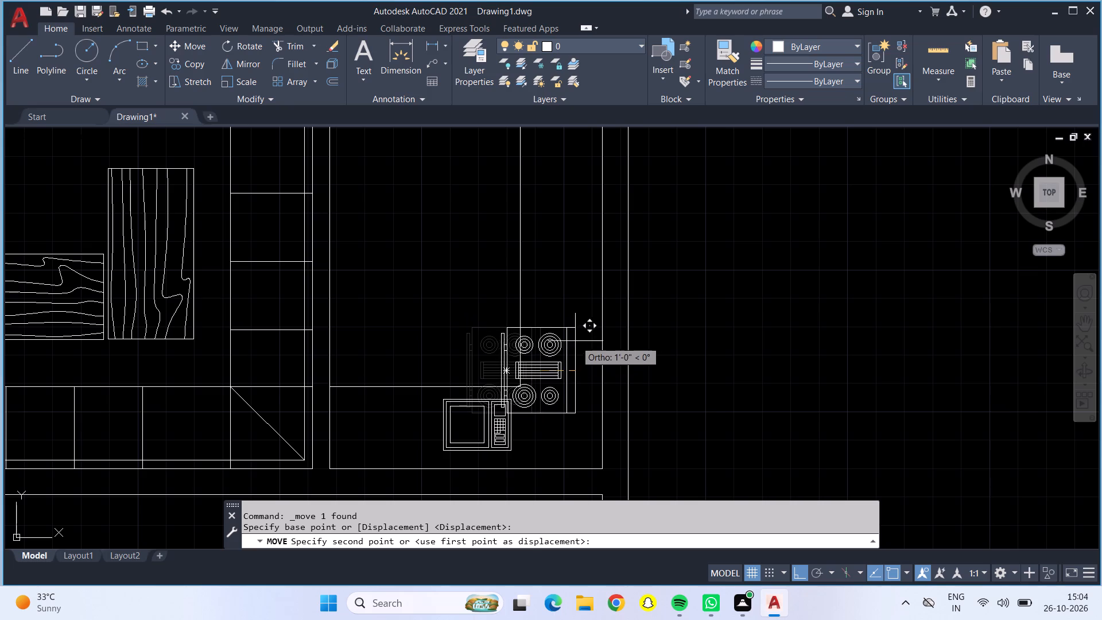
click(597, 324)
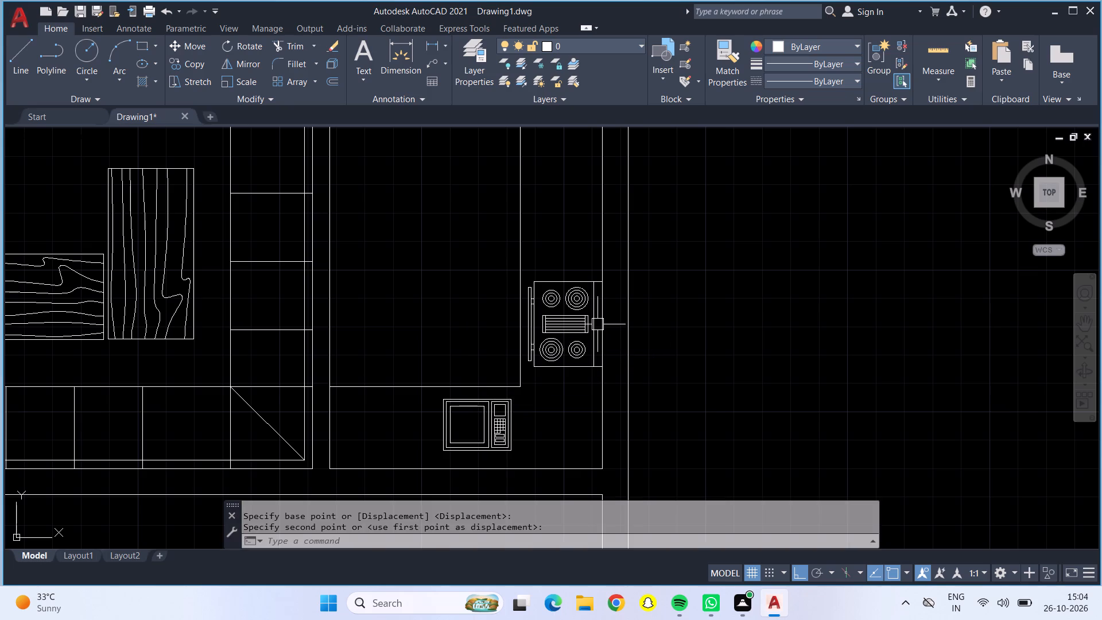
scroll(518, 315, down, 3)
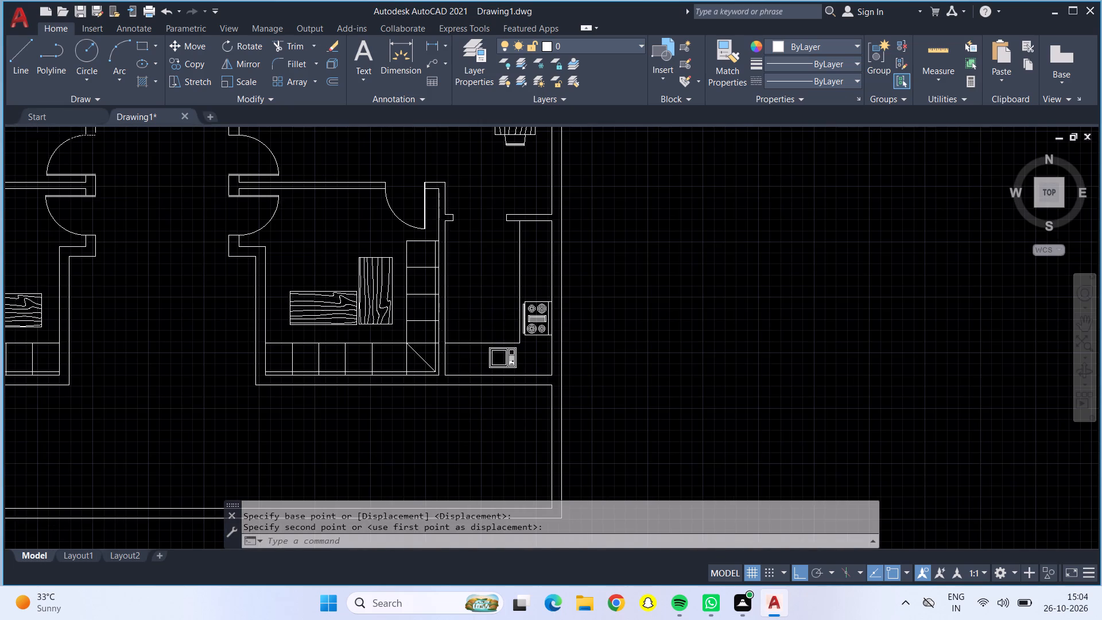
scroll(311, 312, down, 1)
middle_drag(302, 310, 460, 414)
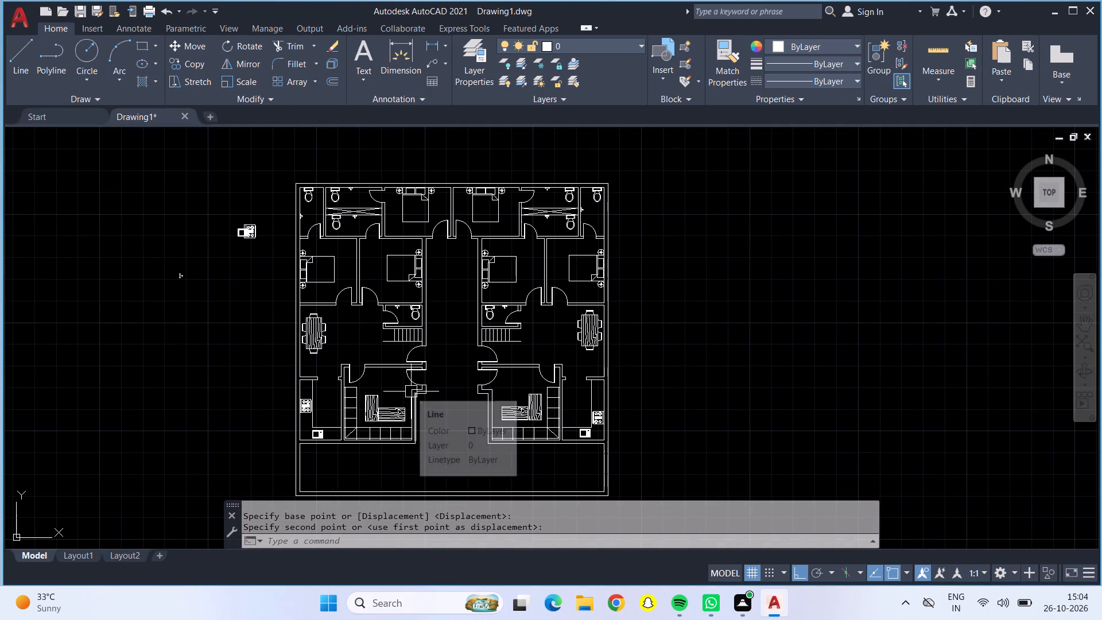
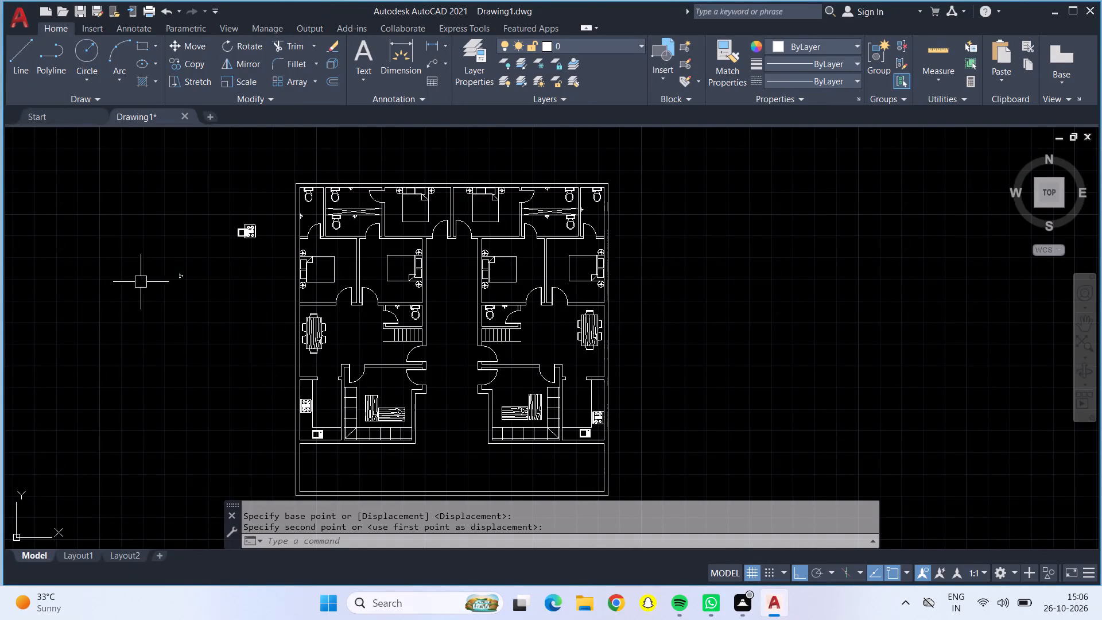
Delete the spare tap, microwave and stove symbols lying outside the floor plan, west of the left unit.
click(174, 272)
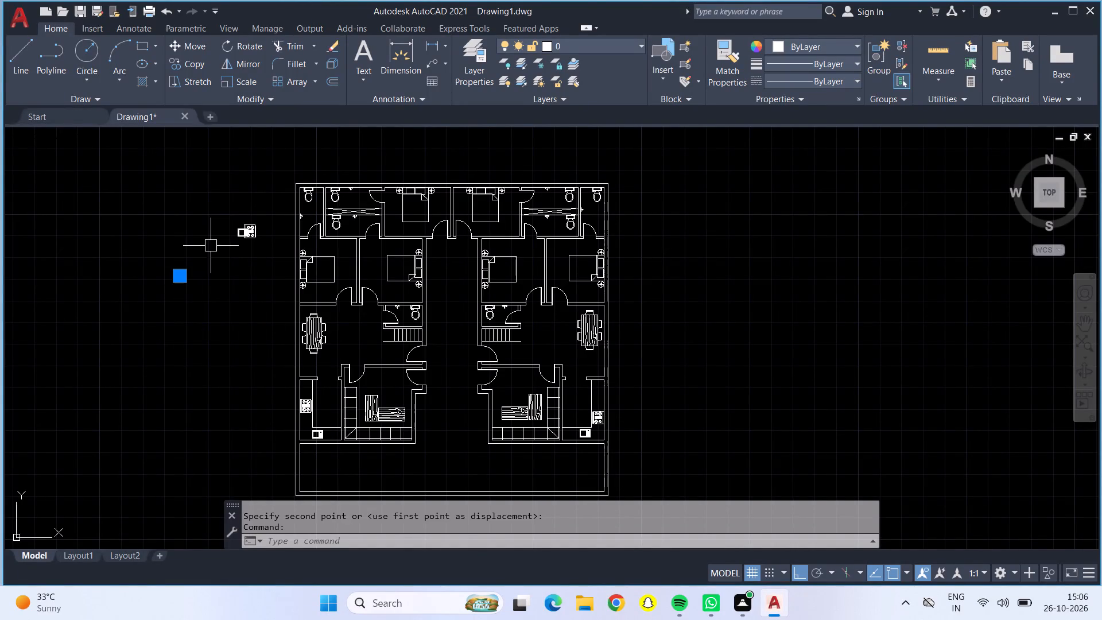
click(243, 234)
click(254, 226)
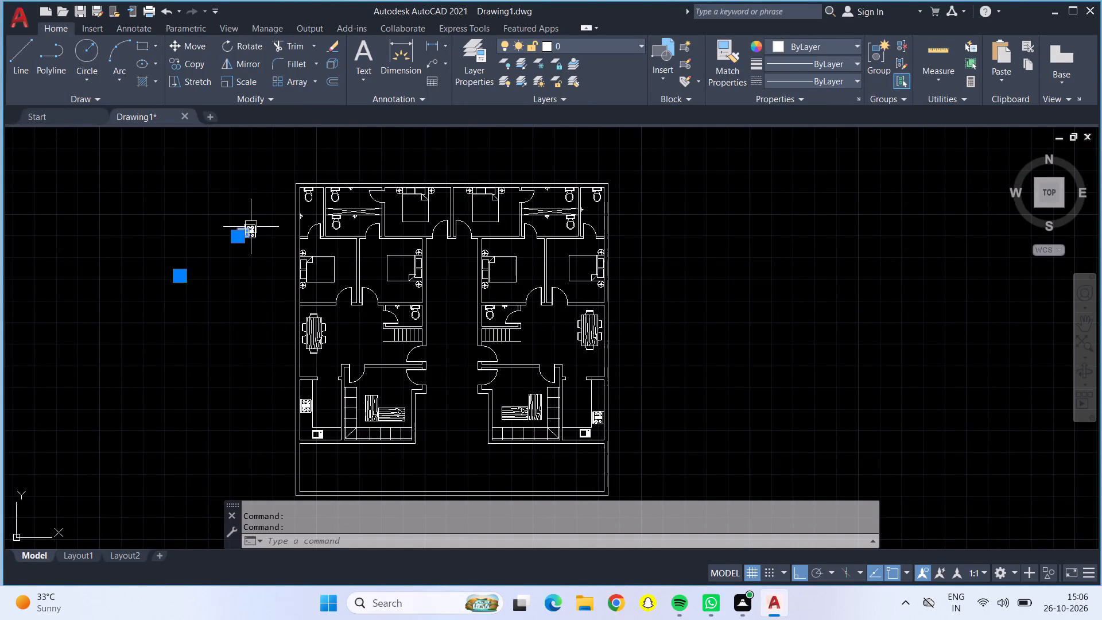
key(Delete)
click(251, 227)
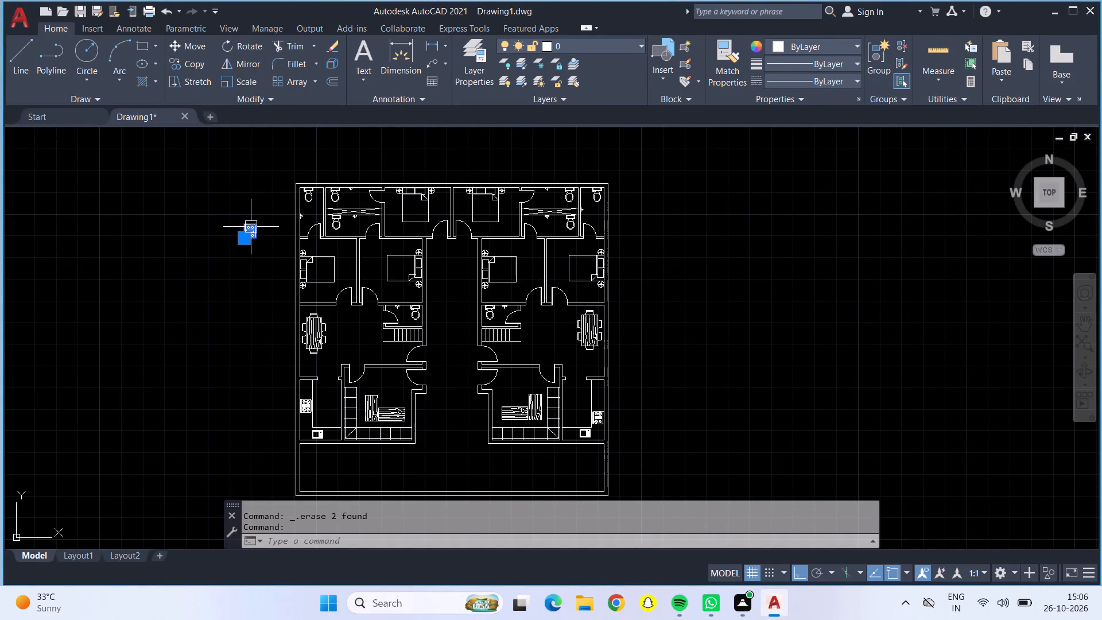
key(Delete)
Draw an upright window outline 4' long and 9" wide with lines in the empty space east of the plan.
scroll(251, 227, down, 1)
middle_drag(373, 281, 375, 281)
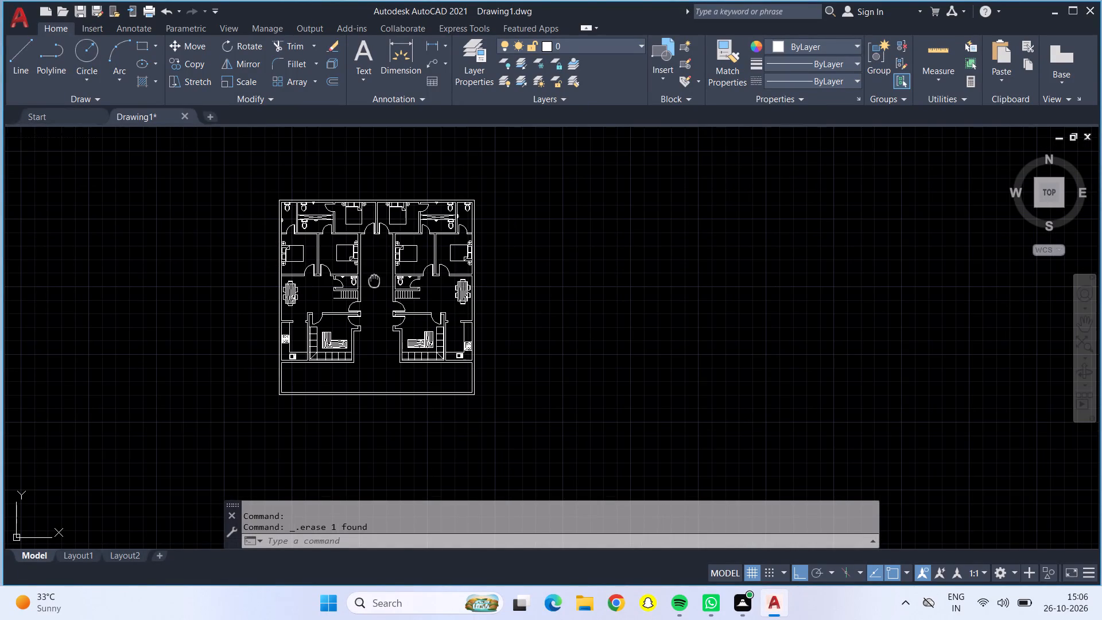
middle_drag(375, 281, 437, 328)
scroll(436, 331, up, 2)
middle_drag(432, 334, 469, 350)
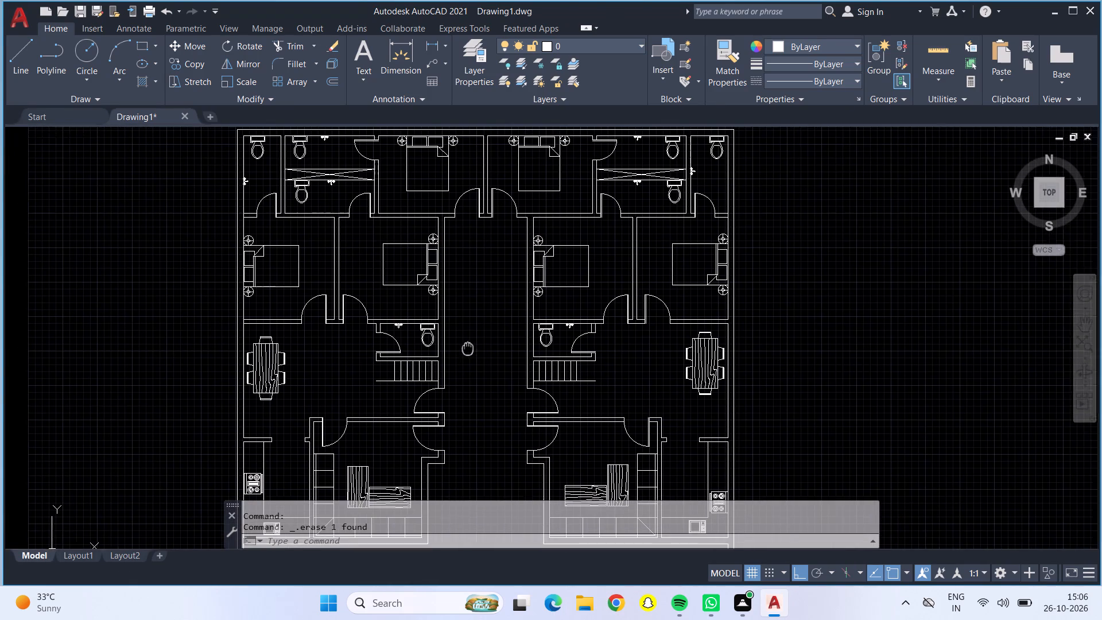
middle_drag(469, 350, 469, 350)
key(Escape)
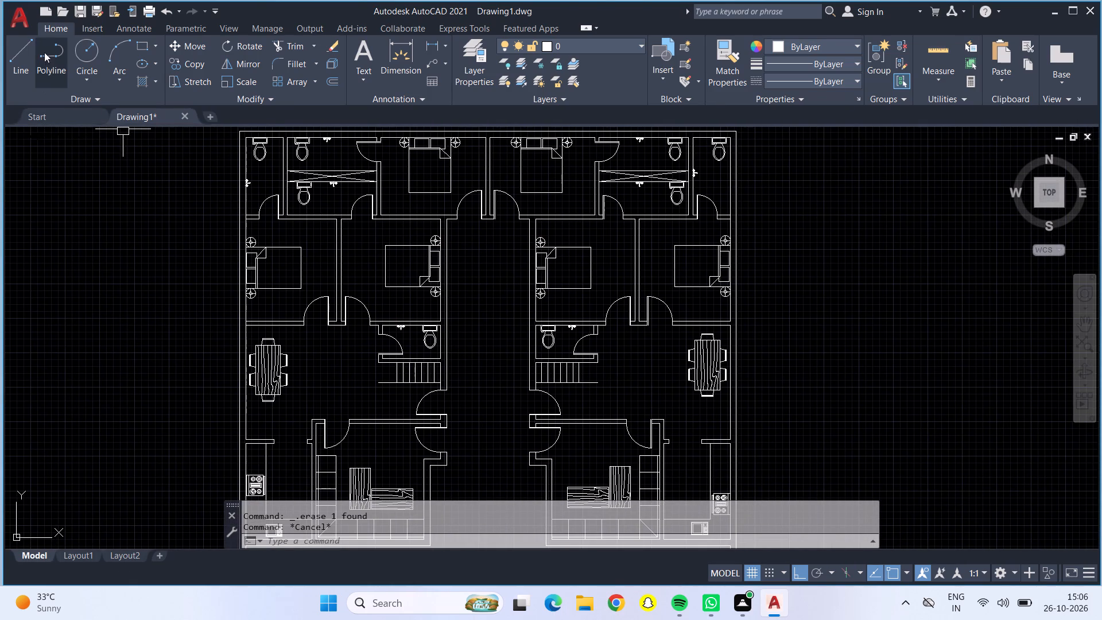
click(20, 52)
scroll(848, 272, down, 1)
middle_drag(832, 272, 770, 275)
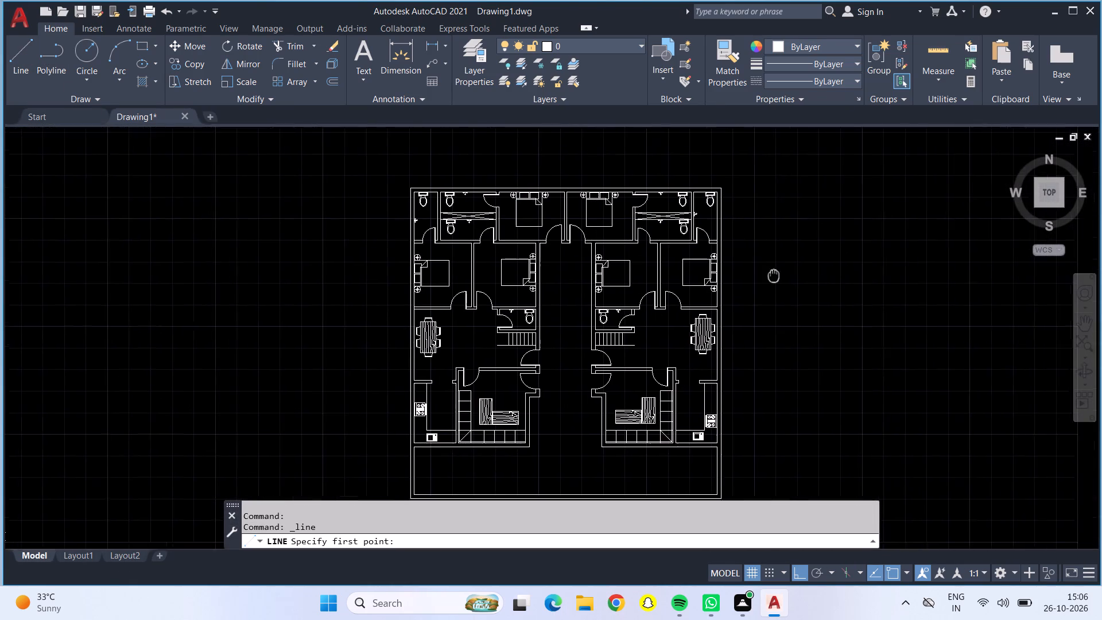
middle_drag(770, 275, 682, 254)
click(686, 225)
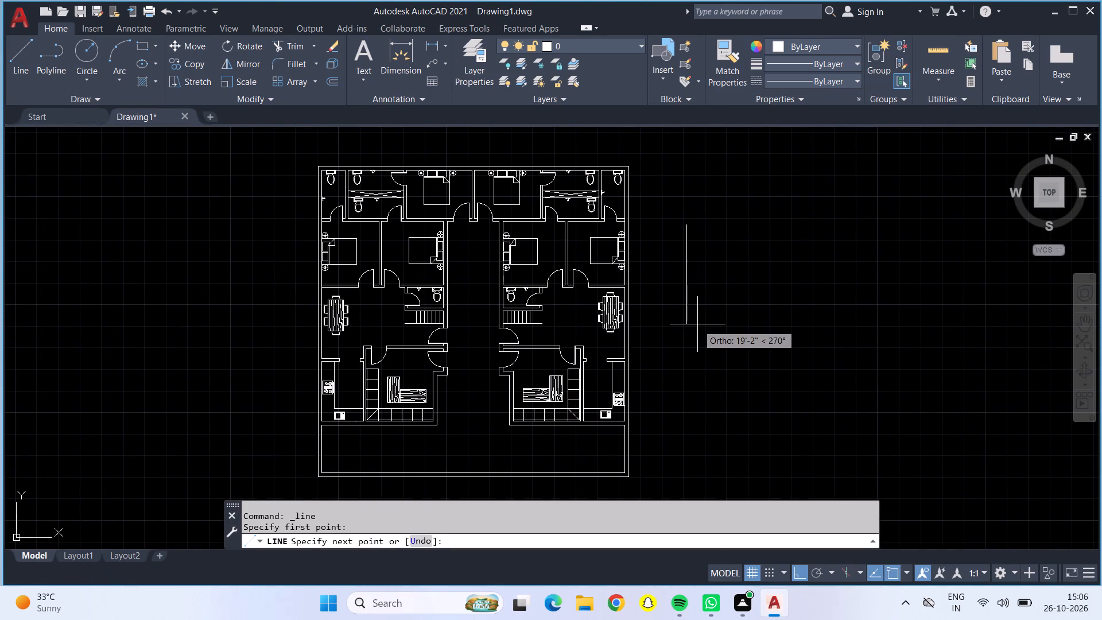
text(4')
key(Return)
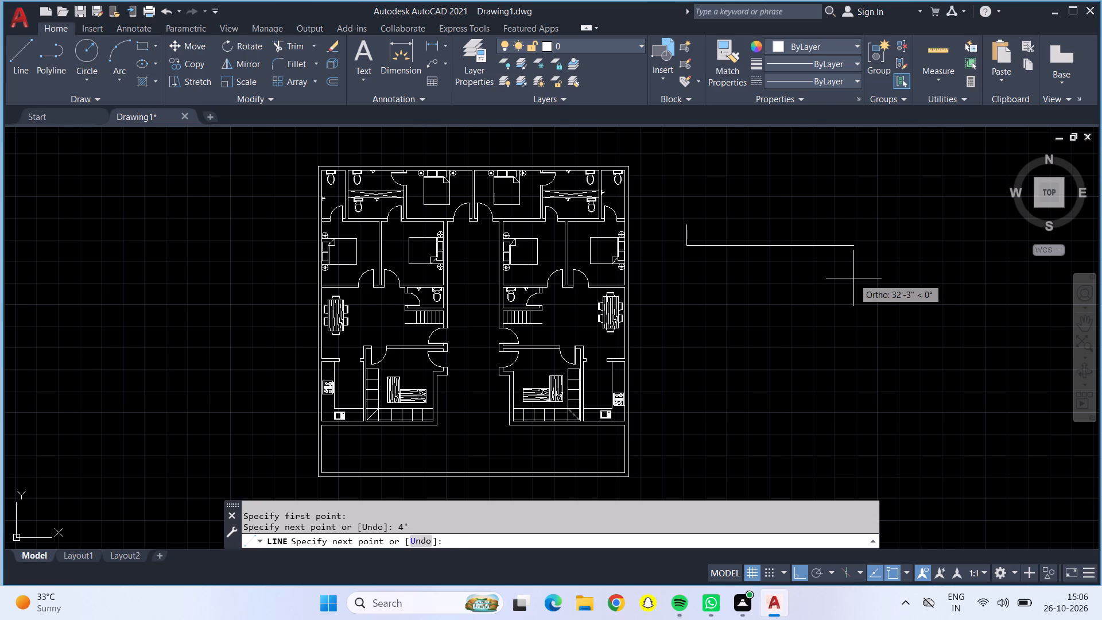
text(9")
key(Return)
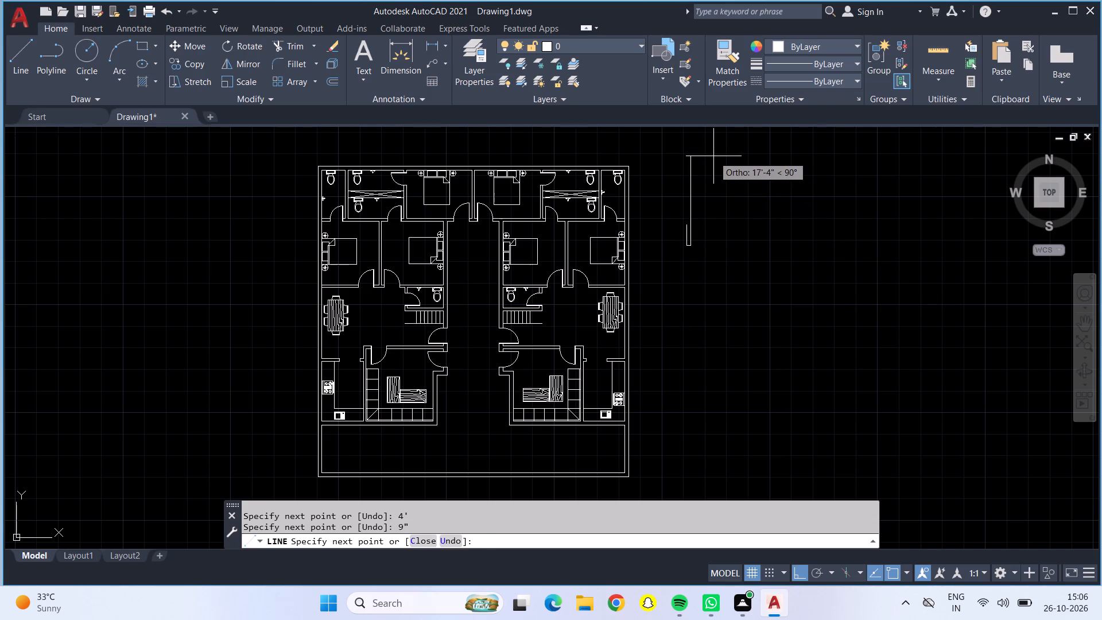
text(4')
key(Return)
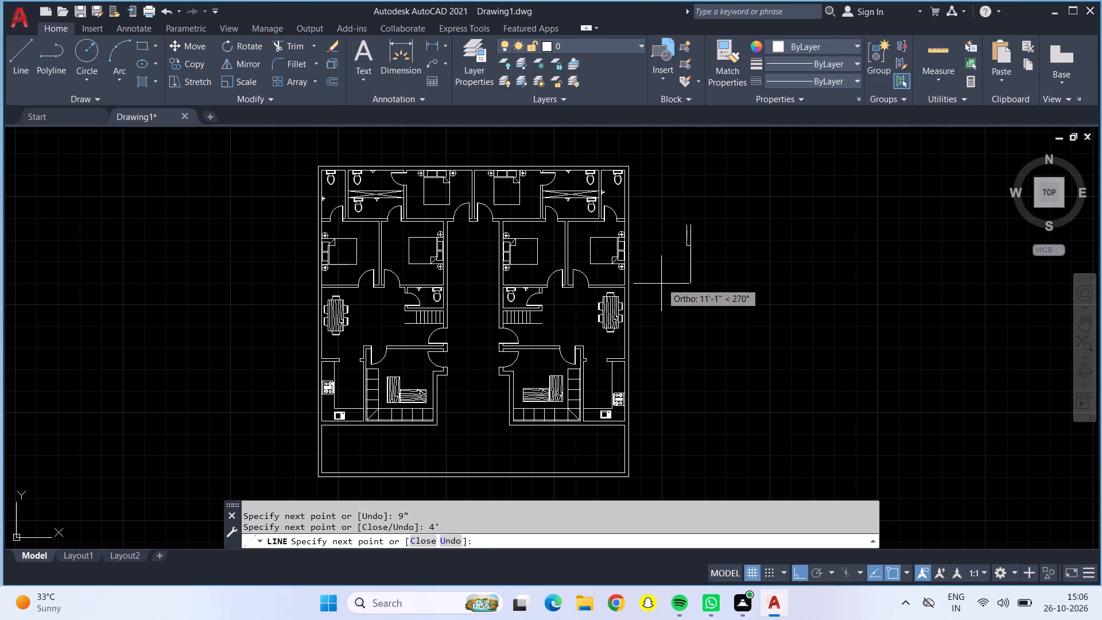
text(9")
key(Return)
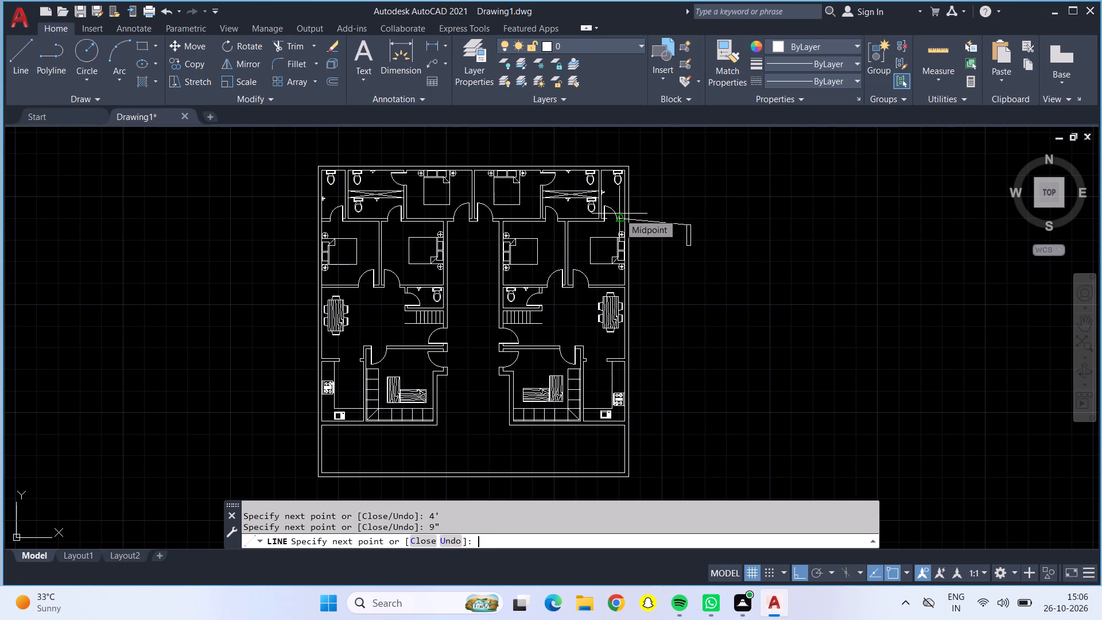
scroll(684, 226, up, 3)
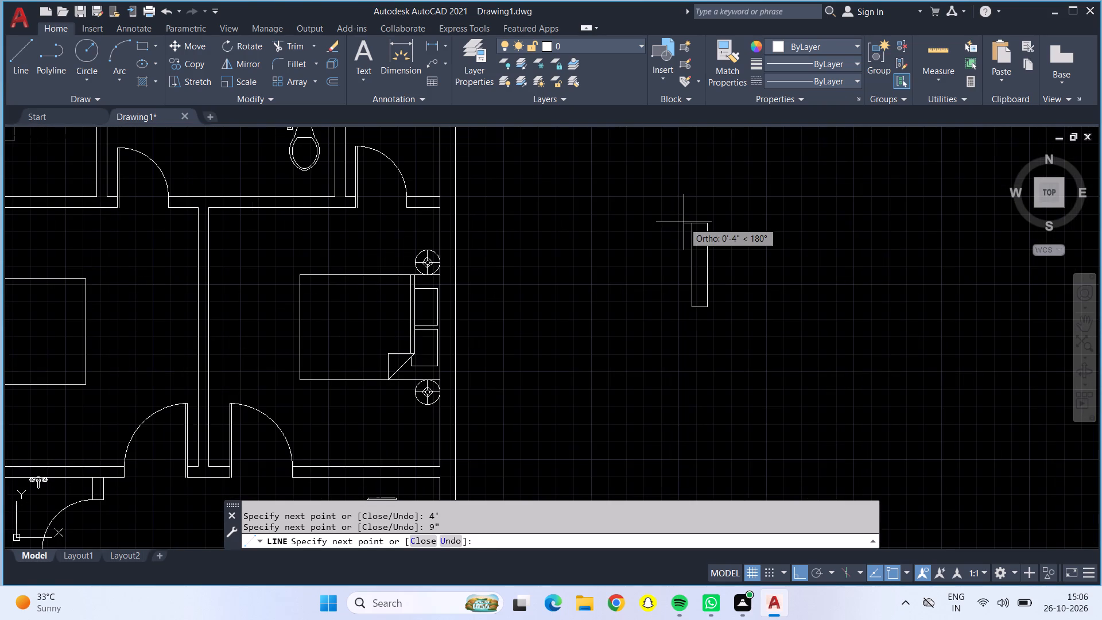
click(689, 223)
key(Escape)
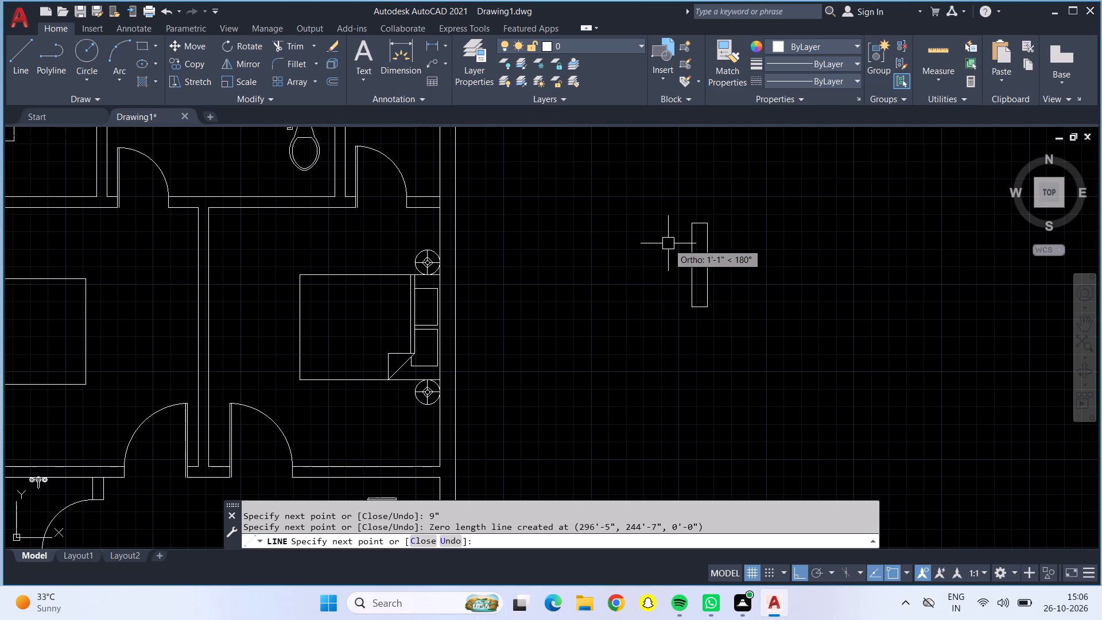
Offset both long sides of the window outline 3" inward to form the glazing lines.
key(o)
key(Return)
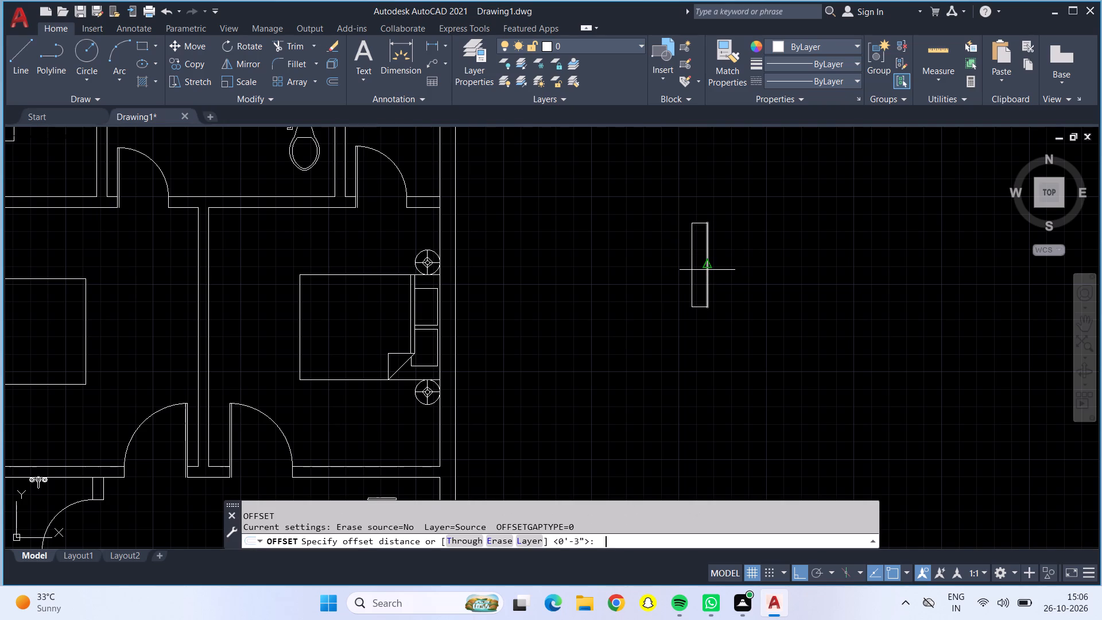
key(3)
key(shift+quotedbl)
key(Return)
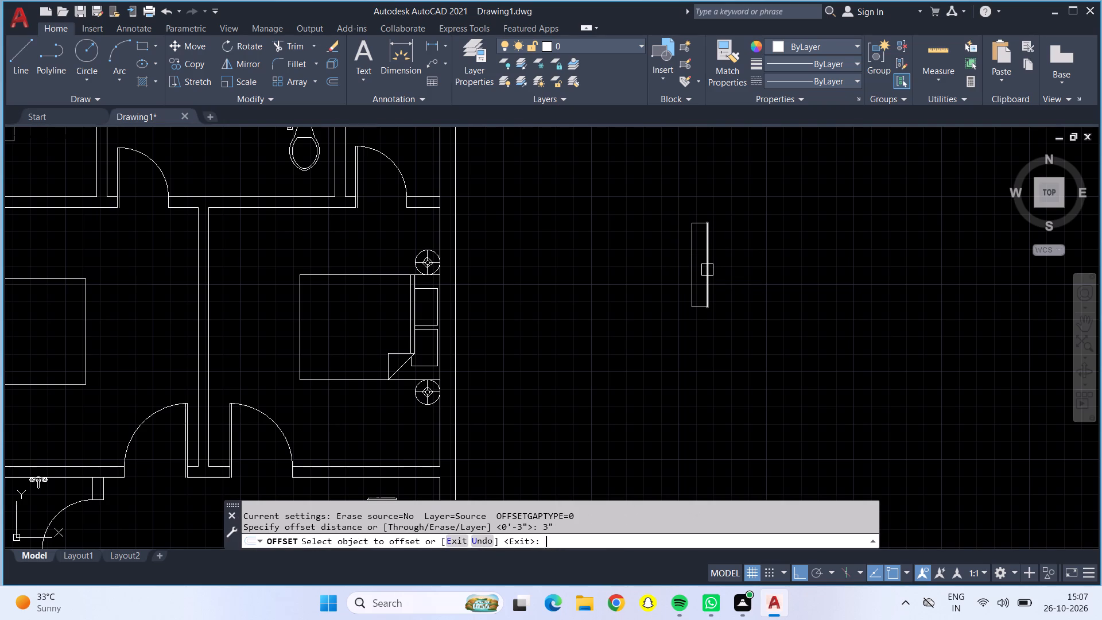
click(693, 263)
click(696, 268)
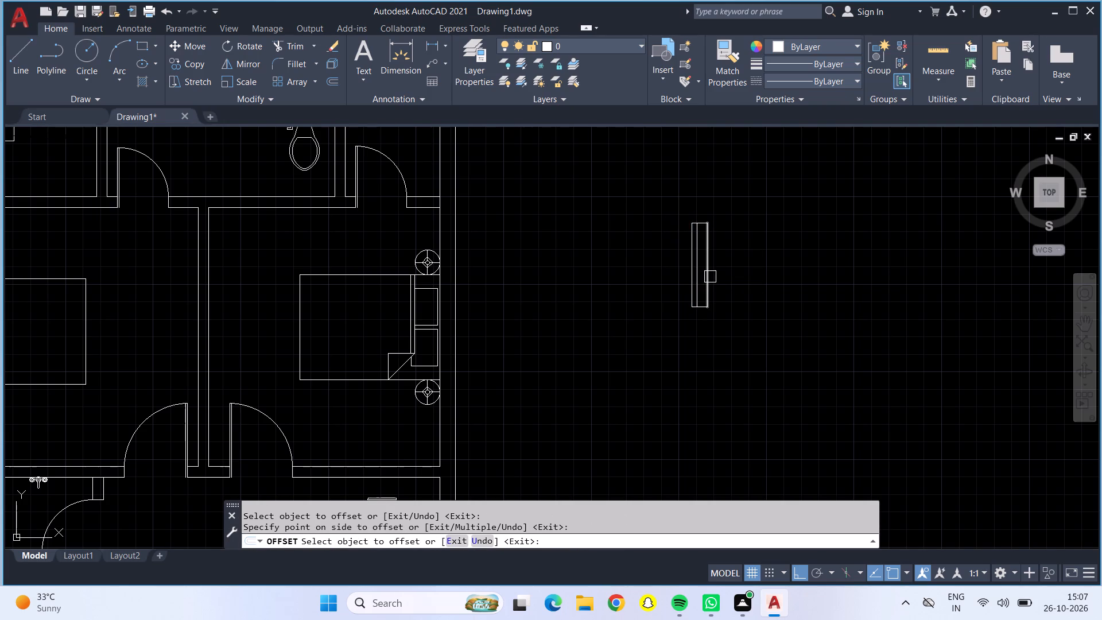
click(710, 277)
click(695, 271)
key(Escape)
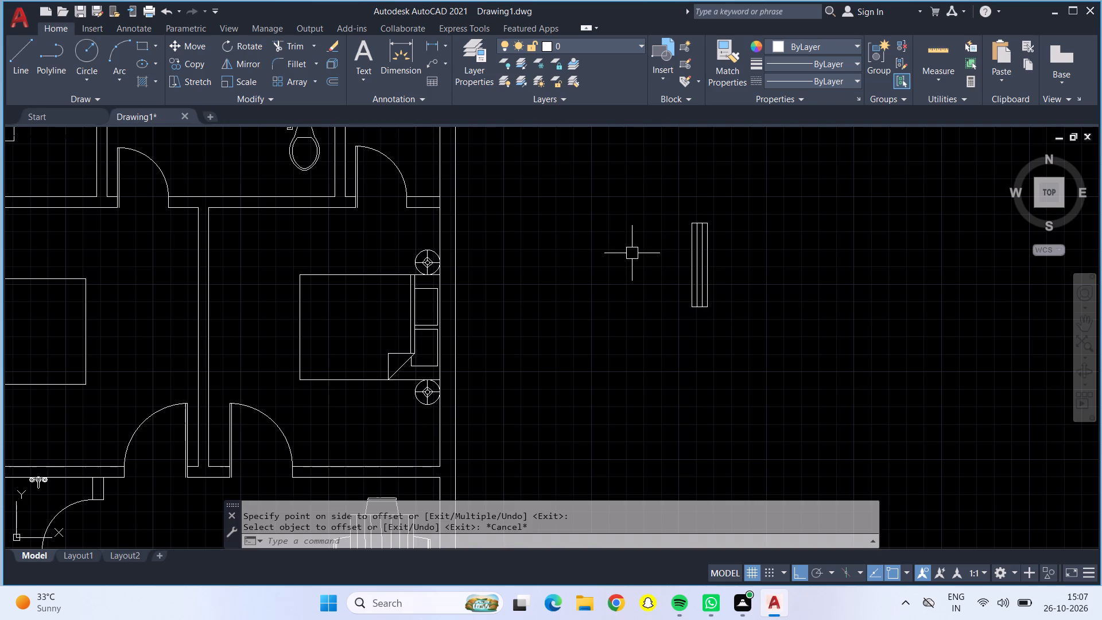
Copy the whole window by its west side's midpoint into the right unit's outer bedroom wall behind the bed, with Ortho off.
click(683, 208)
click(754, 330)
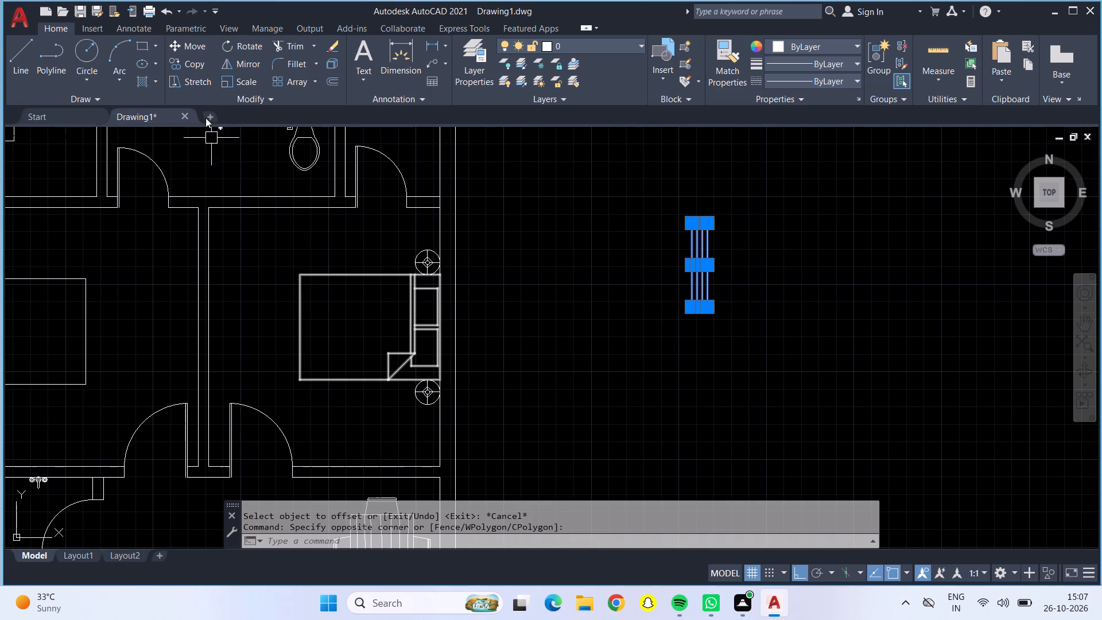
click(199, 65)
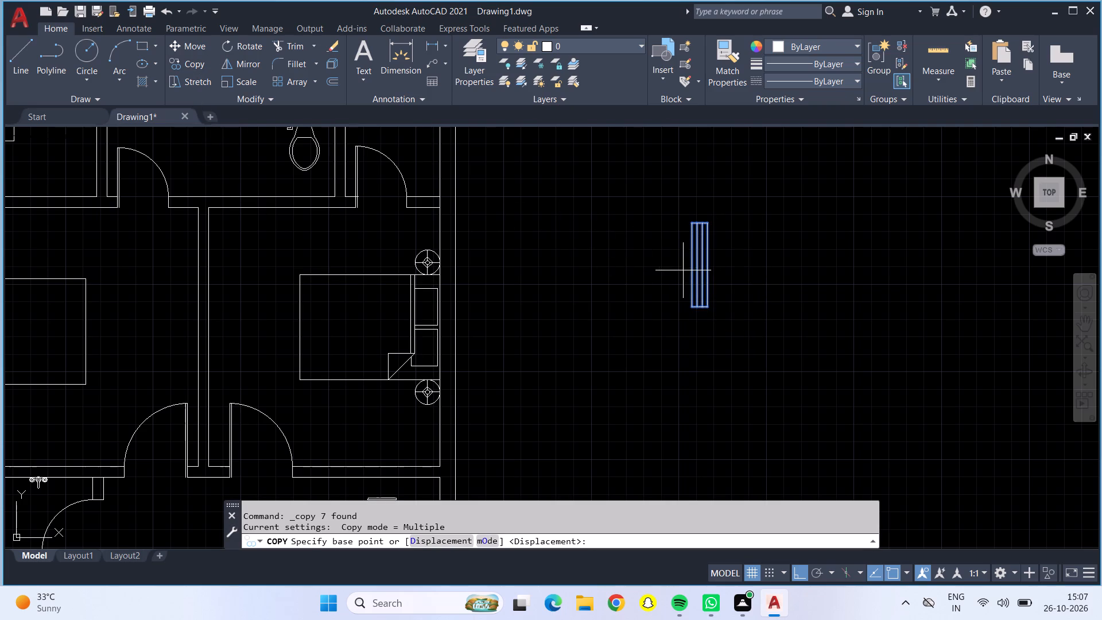
click(688, 267)
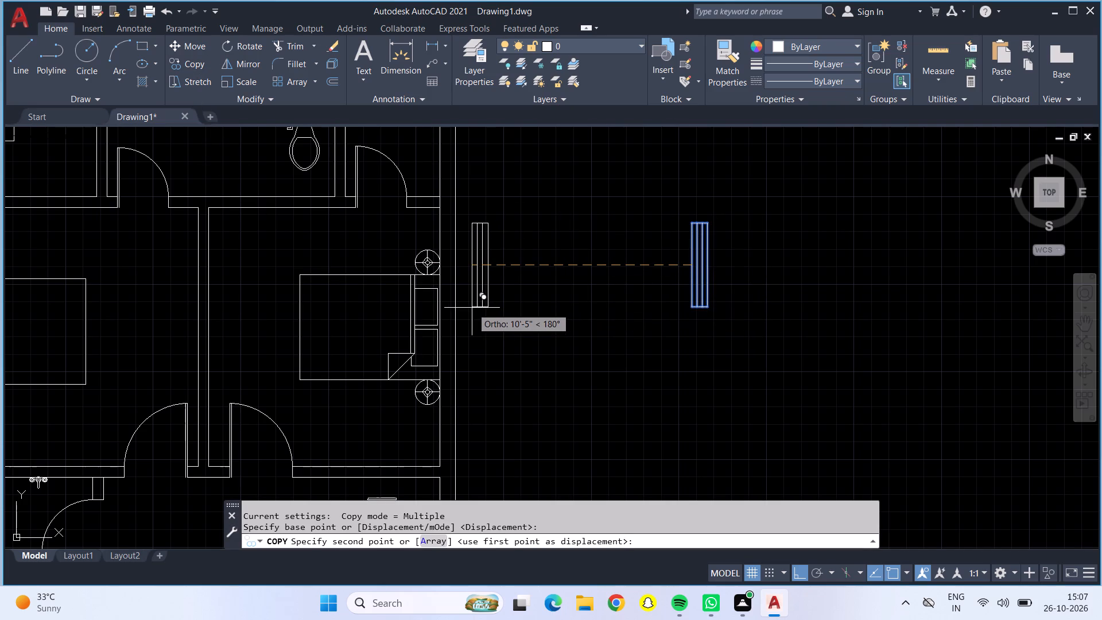
key(F8)
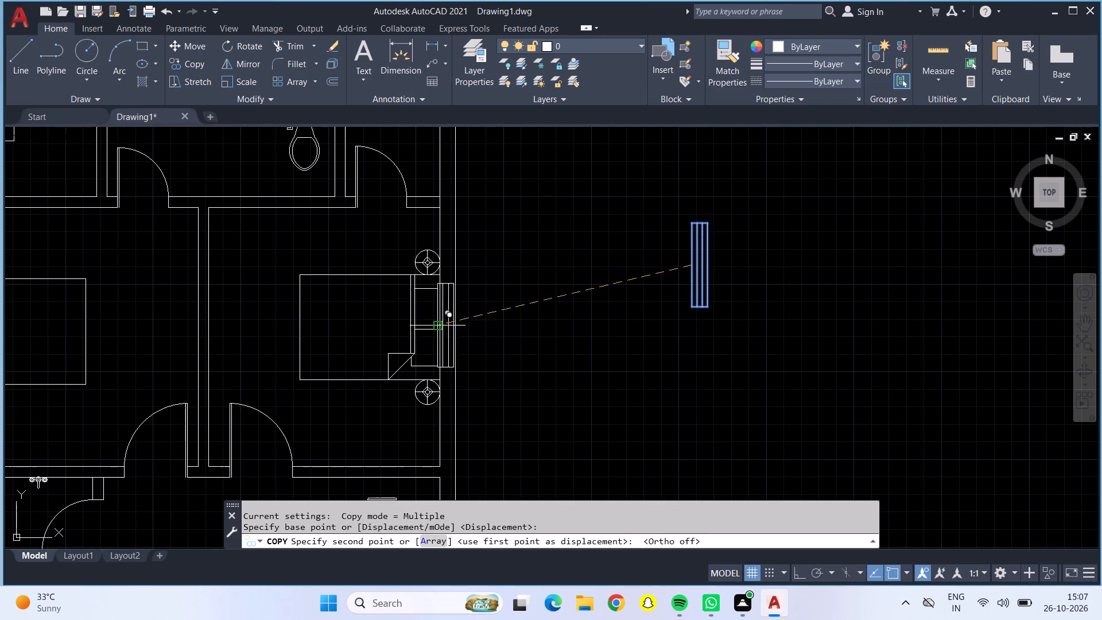
scroll(435, 327, up, 3)
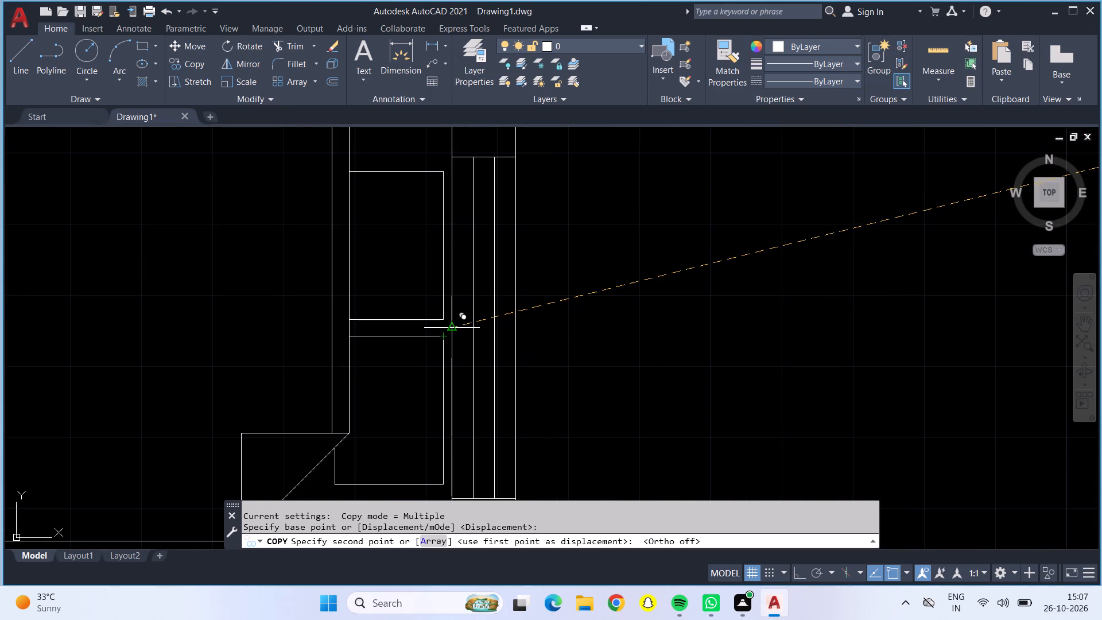
click(454, 330)
Place another window copy in the right unit's inner bedroom wall, behind the bed facing the central passage.
scroll(453, 328, down, 3)
scroll(502, 319, down, 2)
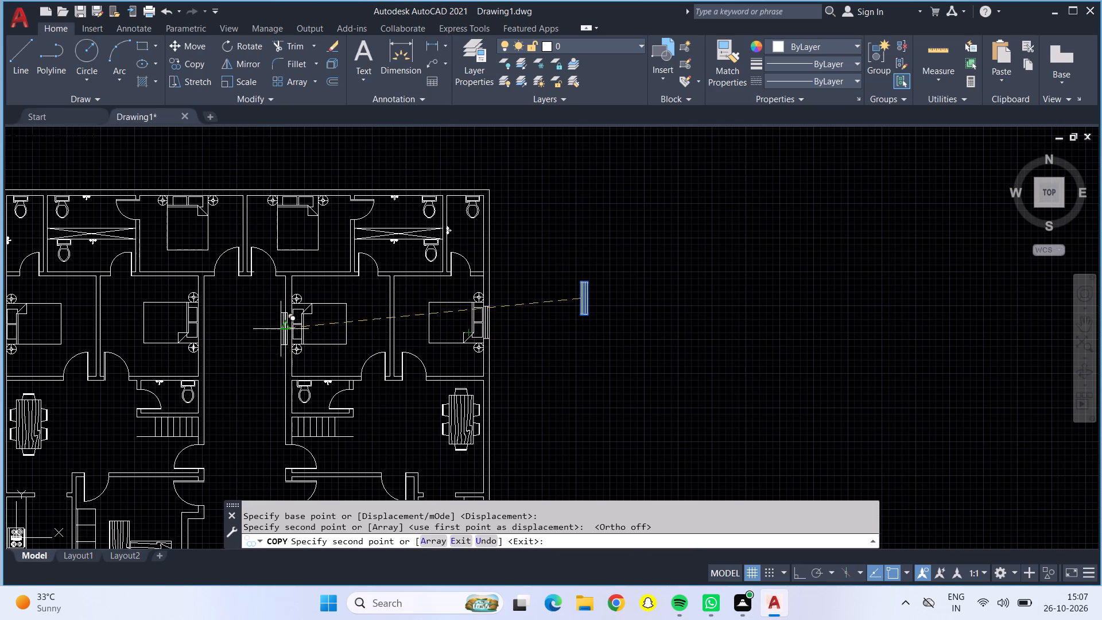
scroll(280, 325, up, 4)
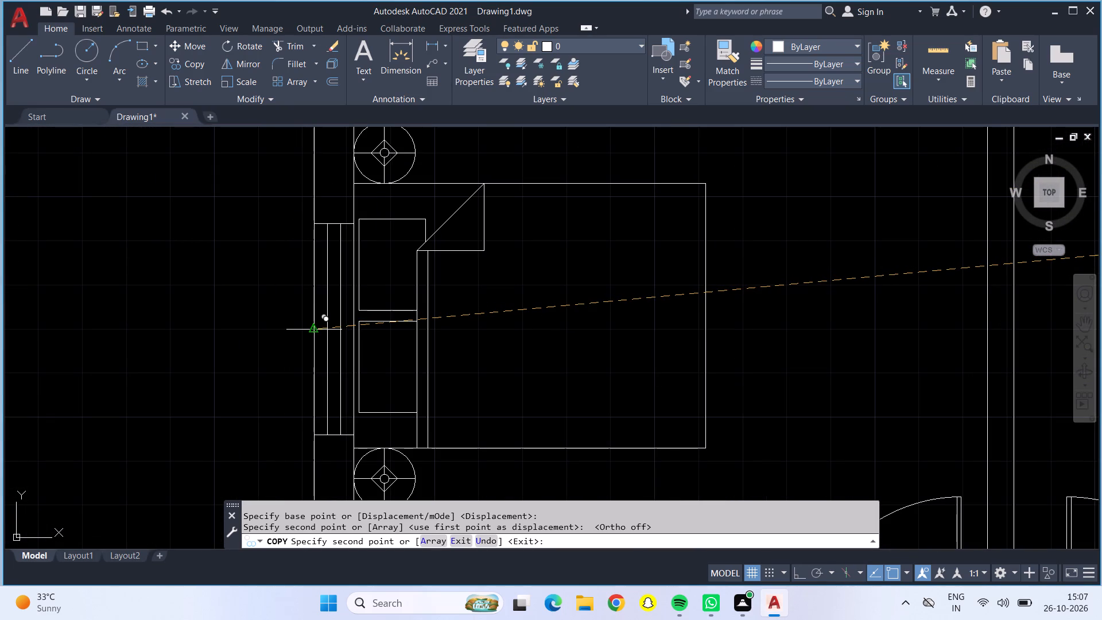
click(316, 330)
Place another window copy in the right unit's outer wall beside the dining table.
scroll(315, 332, down, 2)
scroll(422, 312, down, 1)
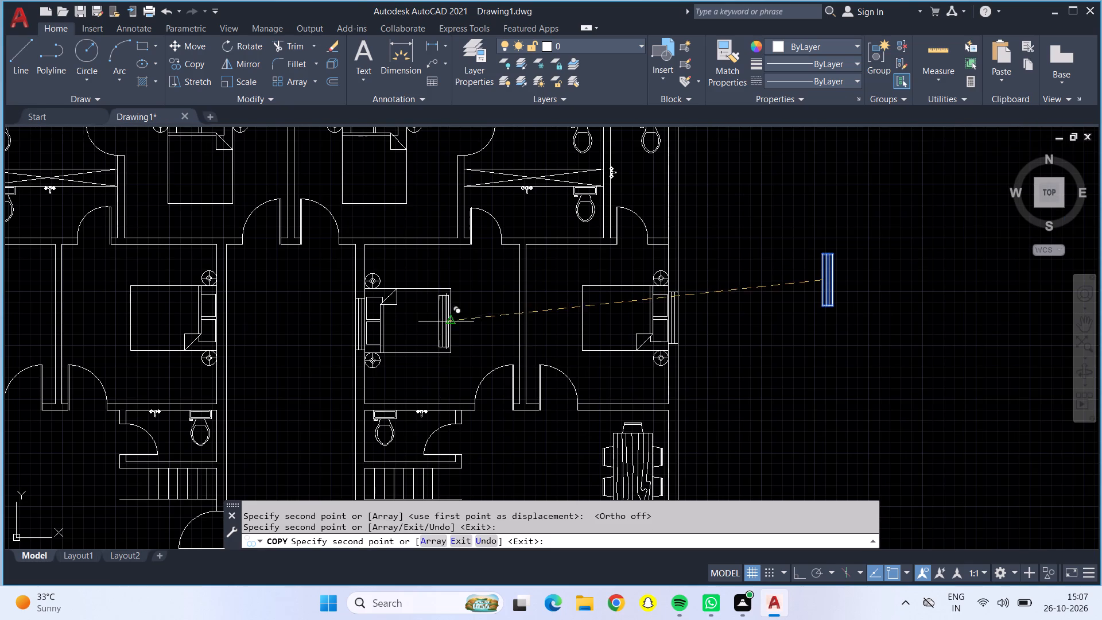
middle_drag(504, 320, 460, 172)
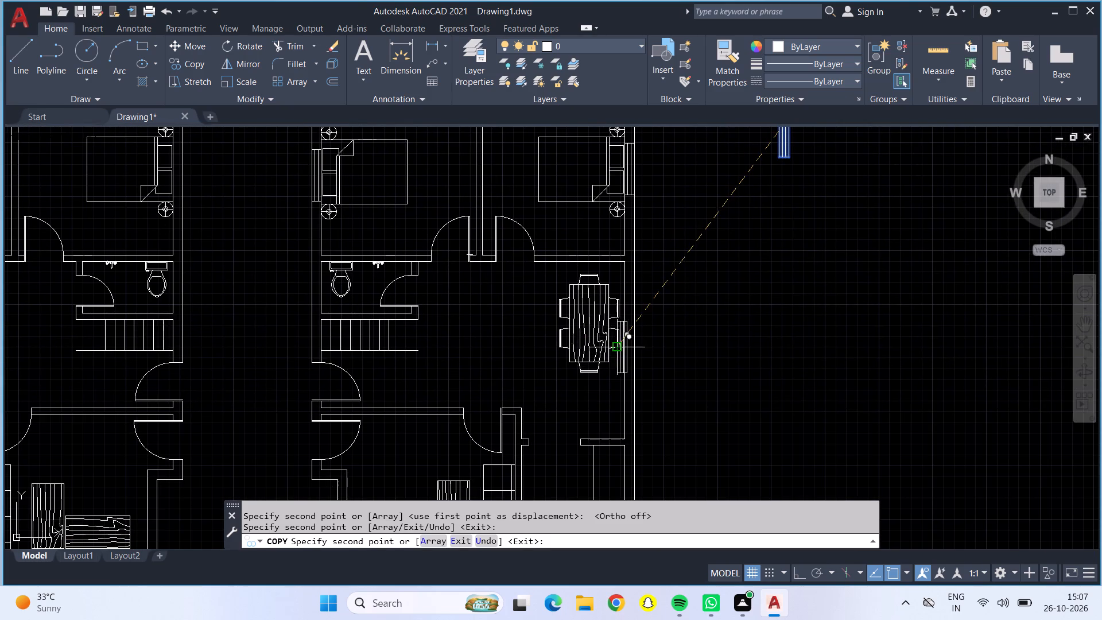
scroll(621, 350, up, 3)
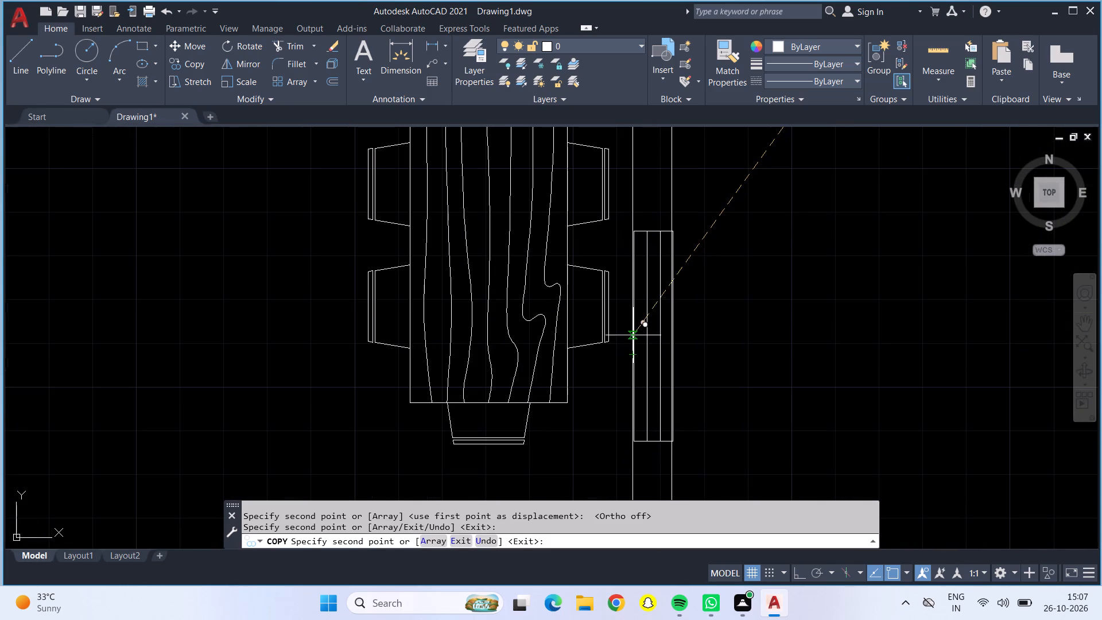
click(634, 336)
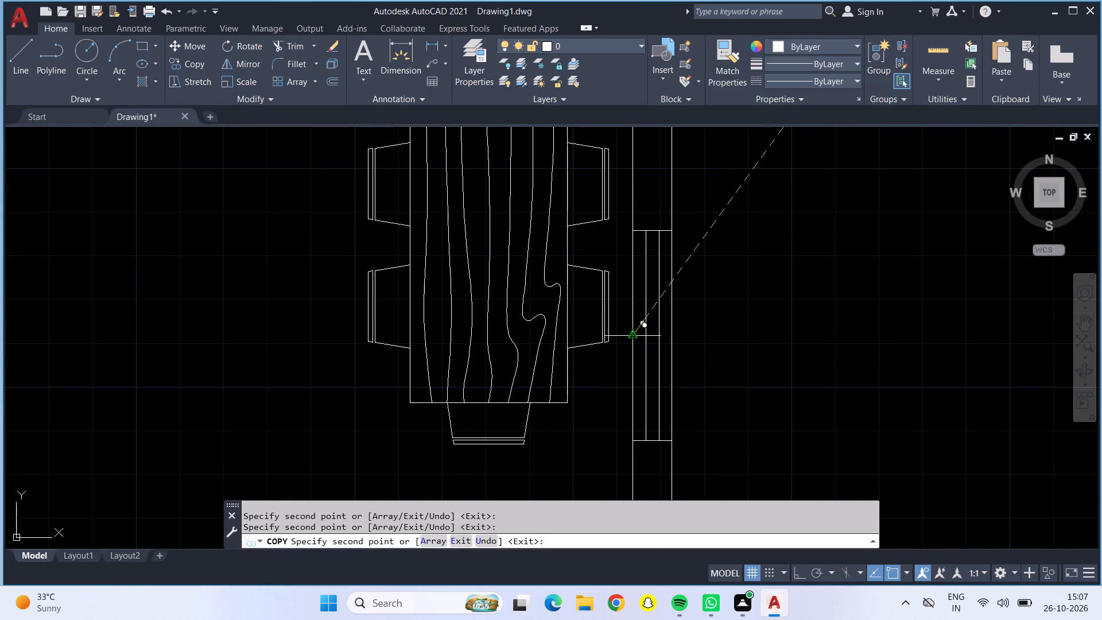
Place another window copy in the left unit's inner bedroom wall, behind the bed facing the central passage.
scroll(624, 338, down, 3)
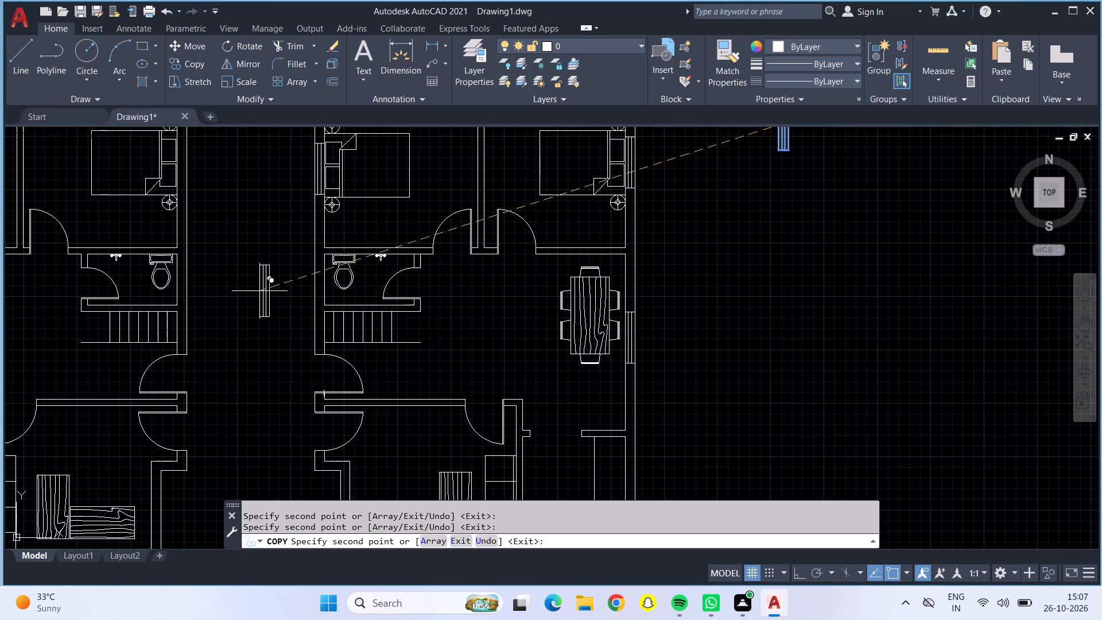
middle_drag(256, 273, 458, 410)
scroll(377, 305, up, 1)
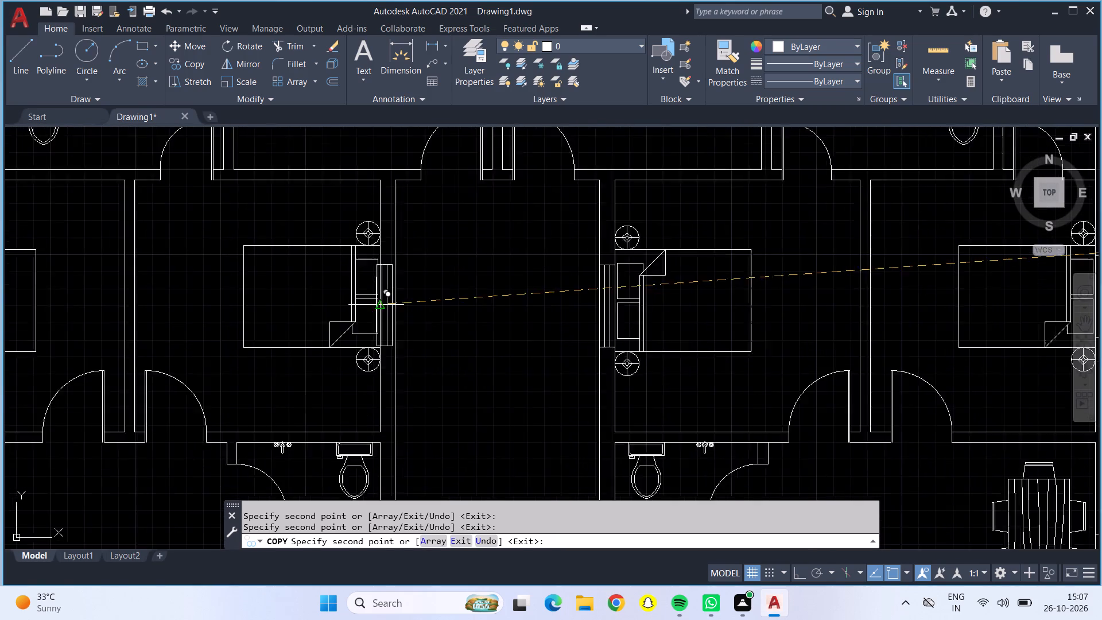
scroll(375, 305, up, 4)
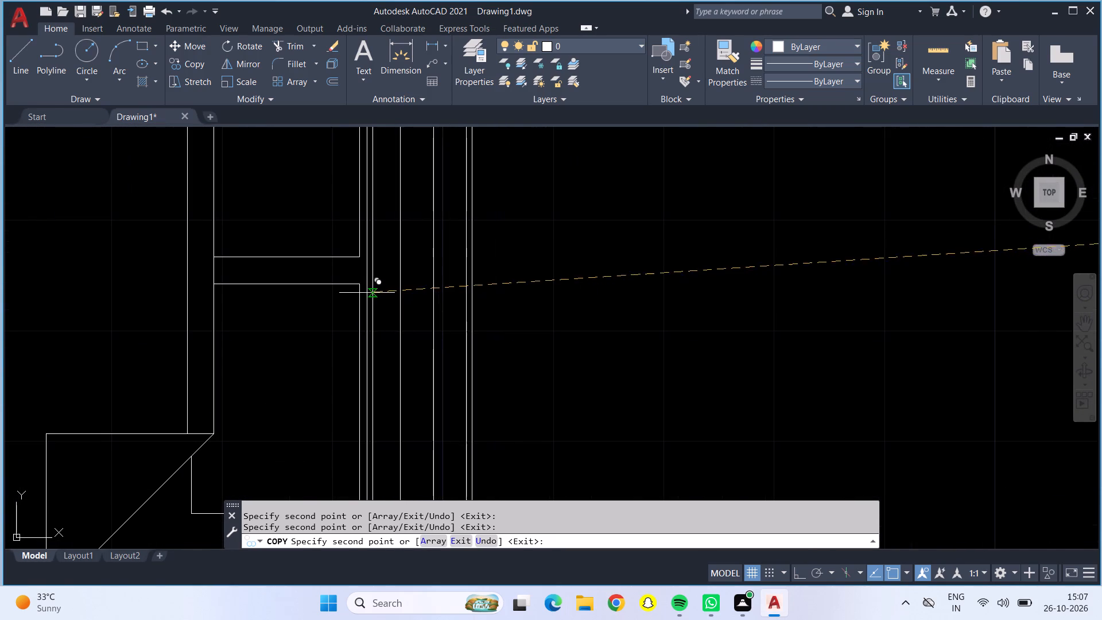
click(372, 290)
Place another window copy in the left unit's outer bedroom wall, behind the bed.
scroll(372, 290, up, 1)
scroll(372, 290, down, 3)
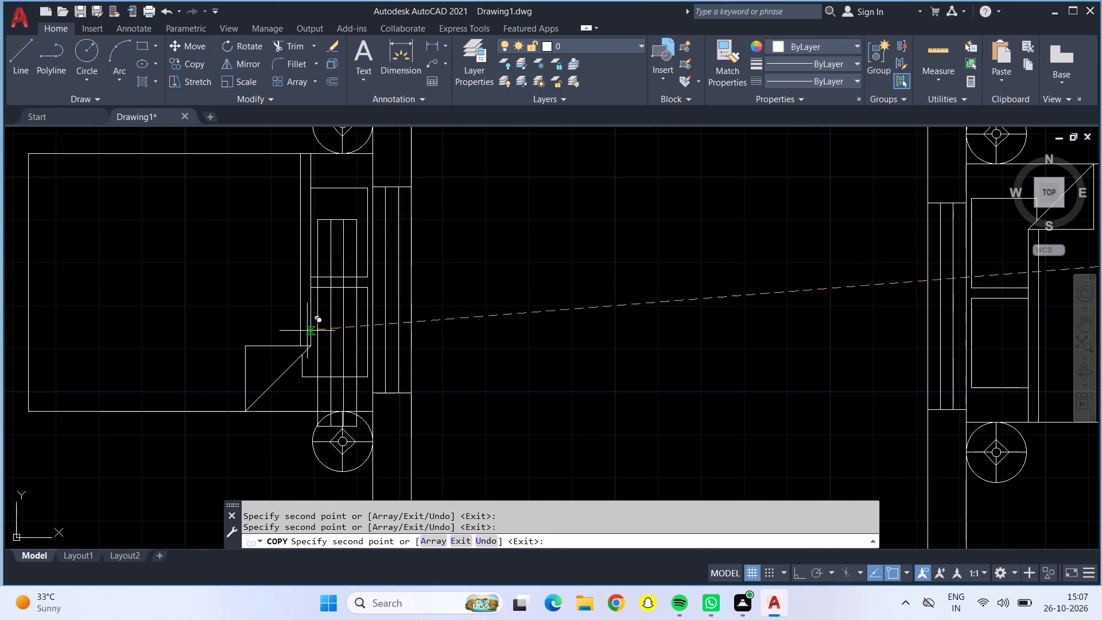
scroll(258, 312, down, 2)
middle_drag(227, 304, 478, 326)
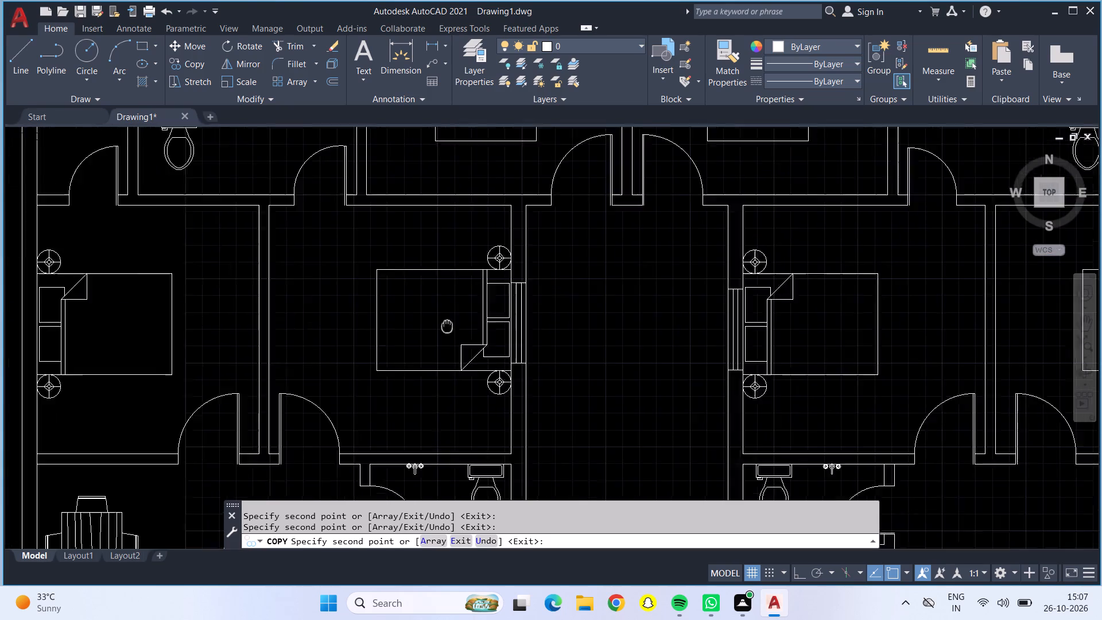
middle_drag(478, 326, 573, 322)
scroll(155, 311, up, 2)
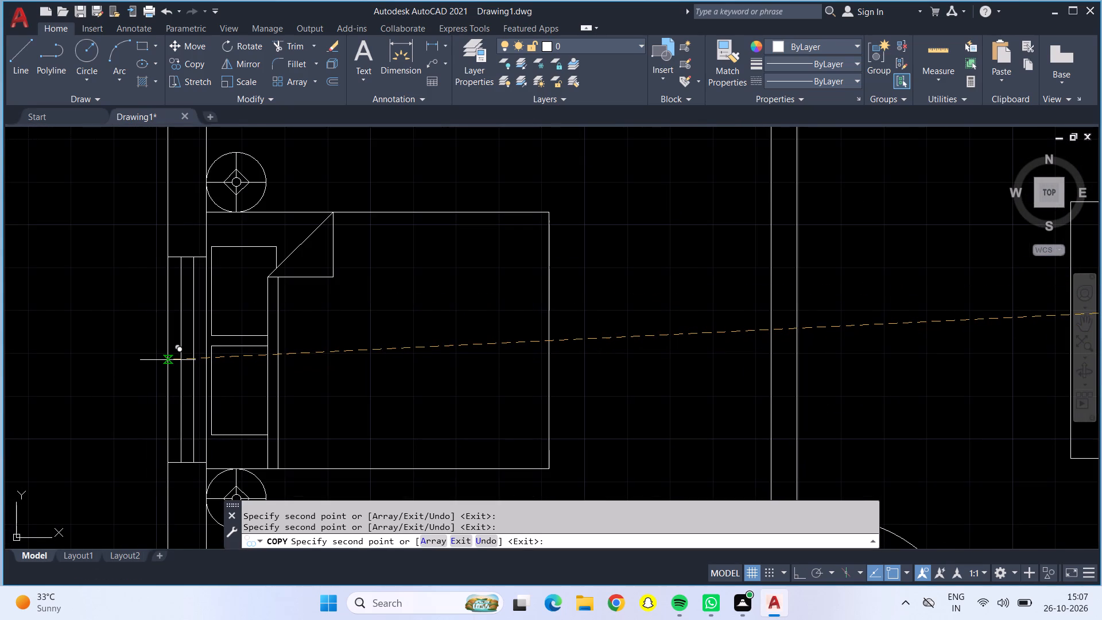
click(168, 356)
Place another window copy in the left unit's outer wall beside the dining table.
scroll(168, 356, down, 3)
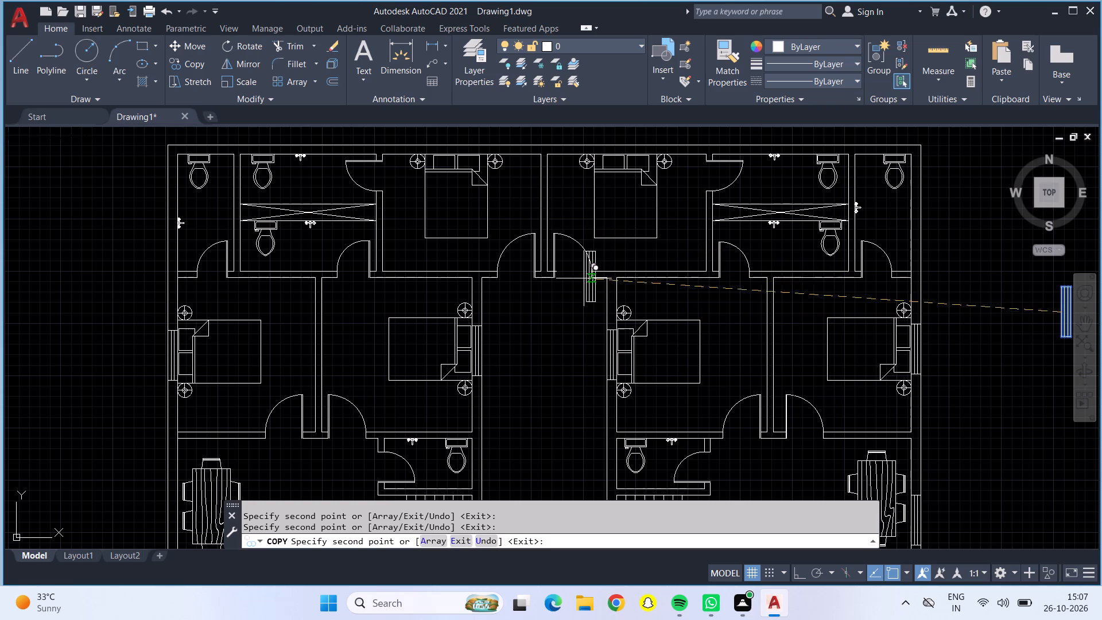
middle_click(525, 393)
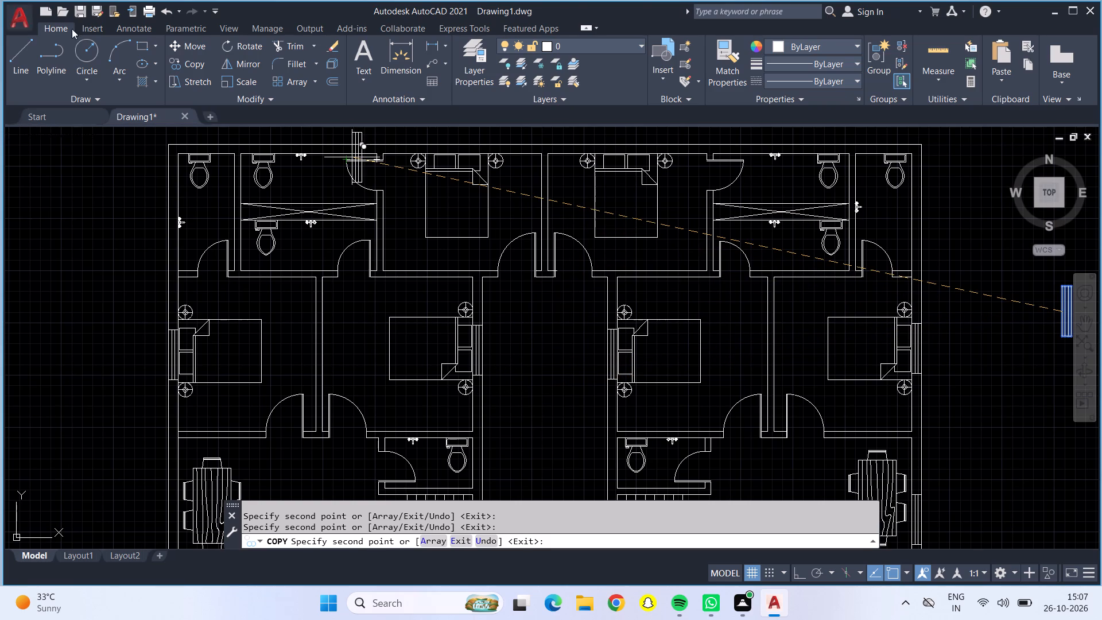
scroll(546, 312, down, 1)
middle_drag(541, 346, 530, 208)
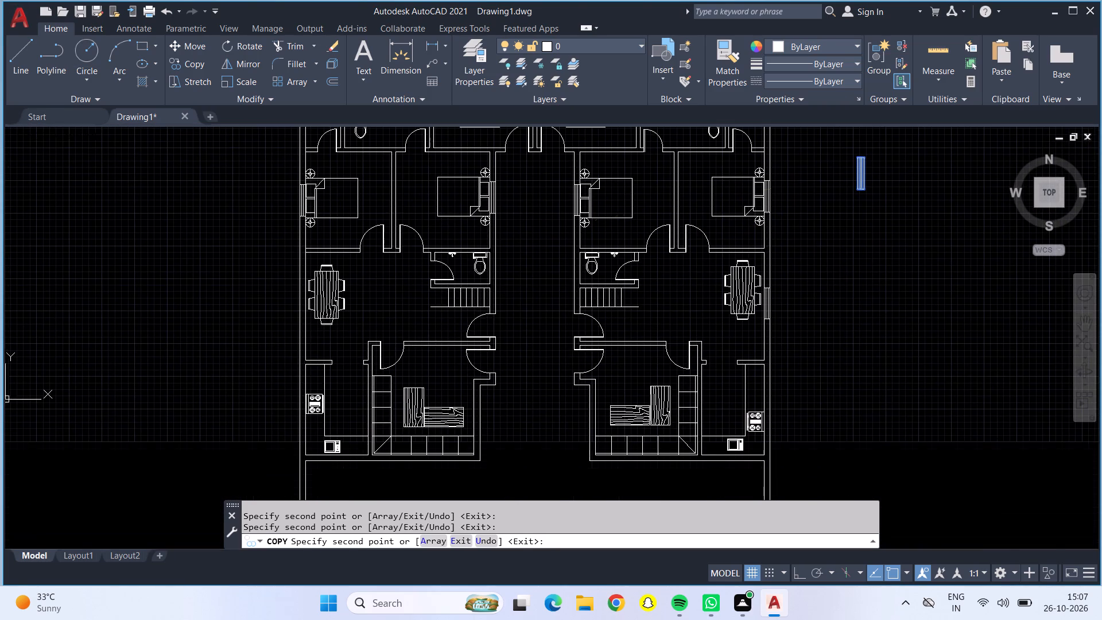
scroll(284, 286, up, 3)
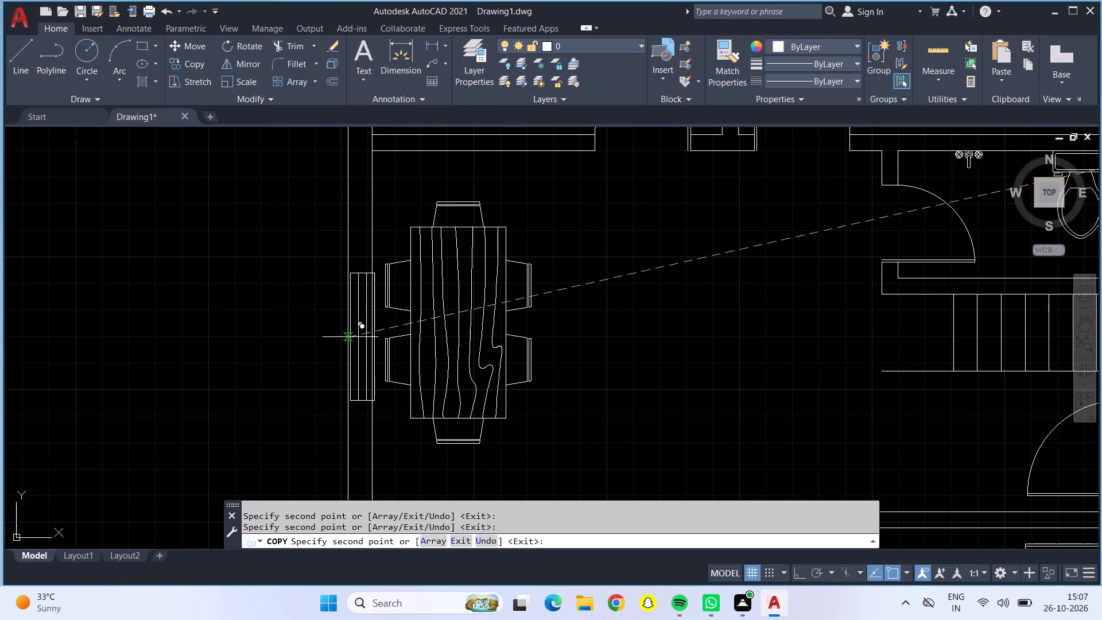
click(348, 336)
Place another window copy in the left unit's outer kitchen wall beside the stove.
scroll(348, 336, down, 3)
middle_drag(386, 361, 390, 353)
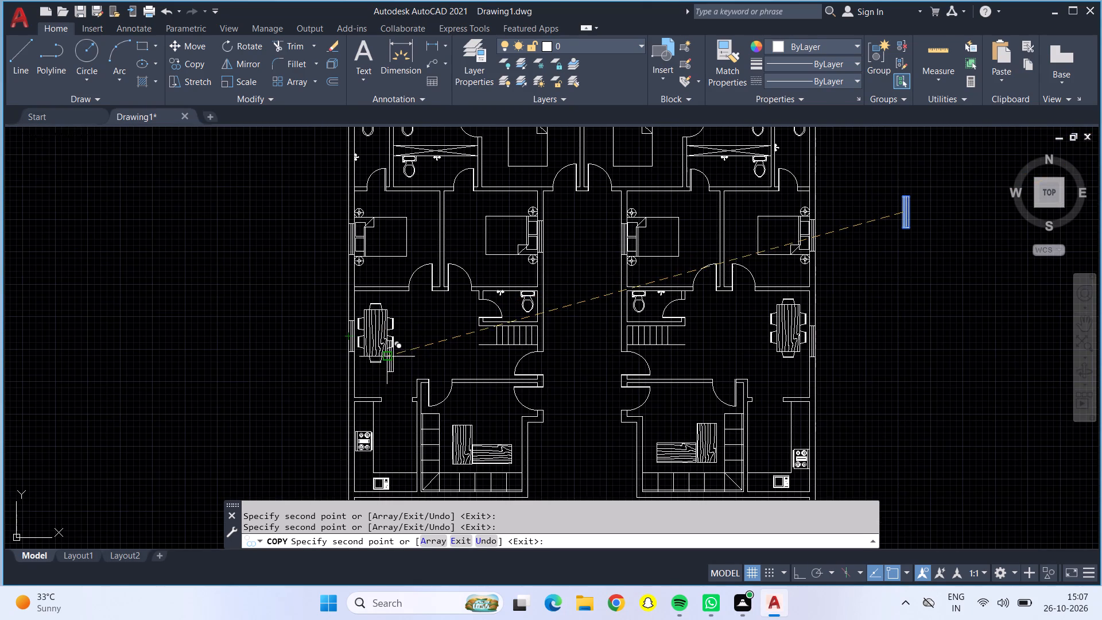
middle_drag(390, 353, 416, 230)
scroll(387, 320, up, 4)
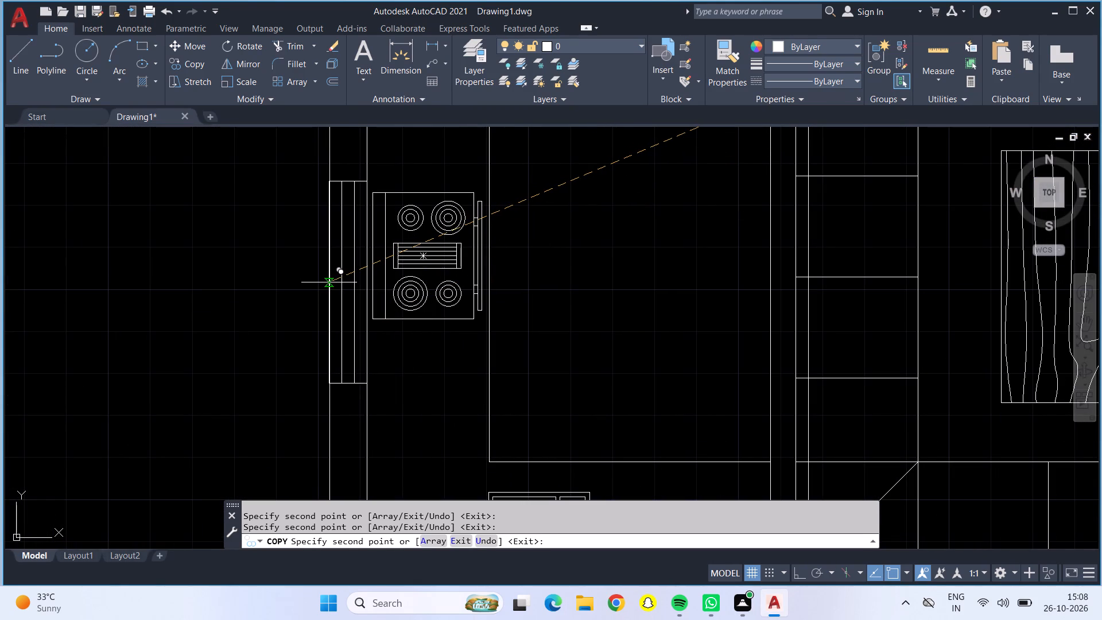
click(329, 282)
Place another window copy in the right unit's outer kitchen wall, beside and slightly above the stove.
scroll(331, 280, down, 3)
scroll(492, 293, down, 1)
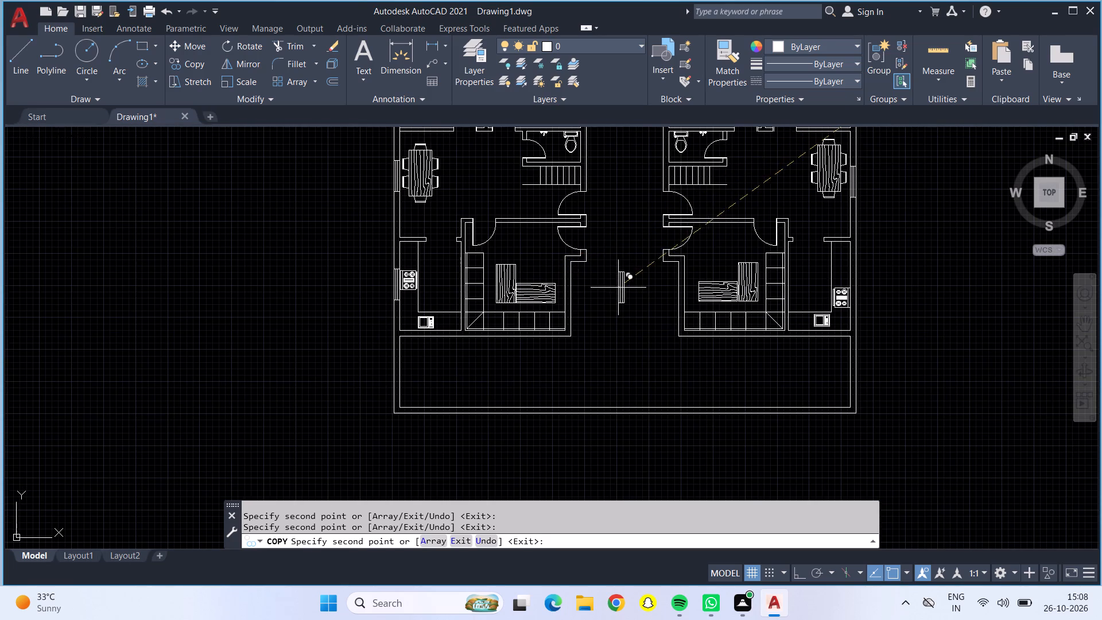
middle_drag(618, 288, 309, 312)
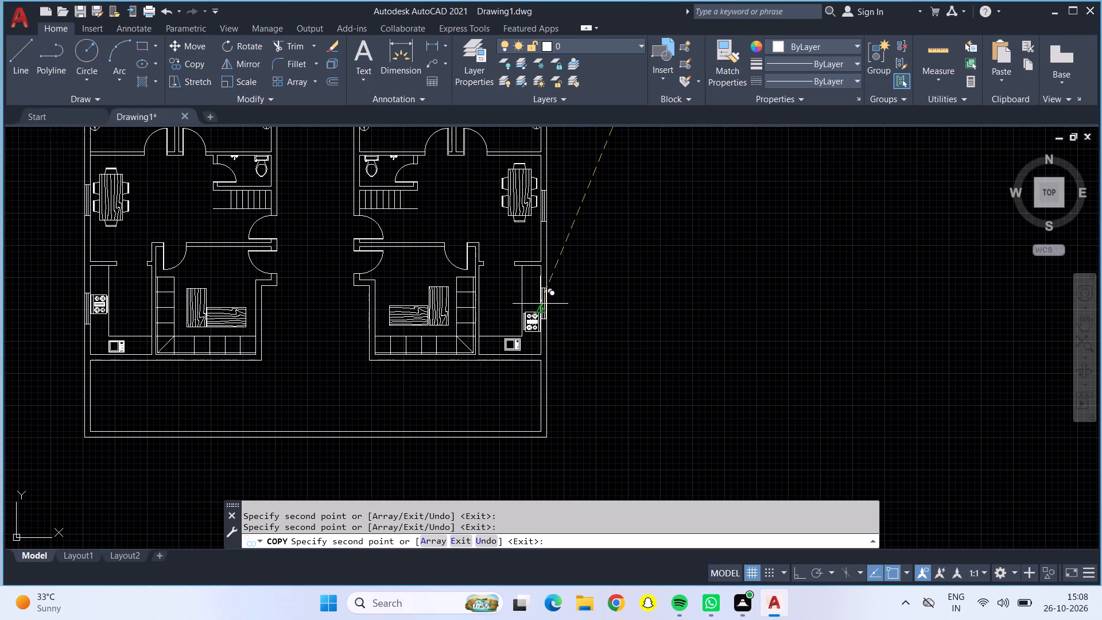
scroll(540, 304, up, 6)
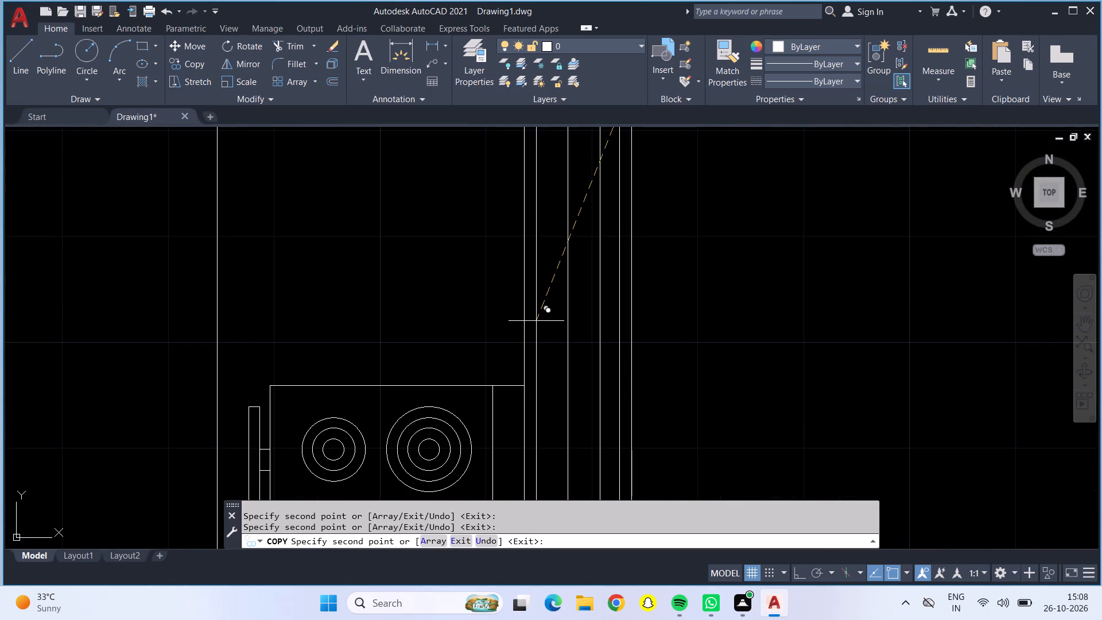
click(528, 321)
Place another window copy in the right unit's living room wall facing the central passage, beside the wood-grained tables.
scroll(525, 319, down, 4)
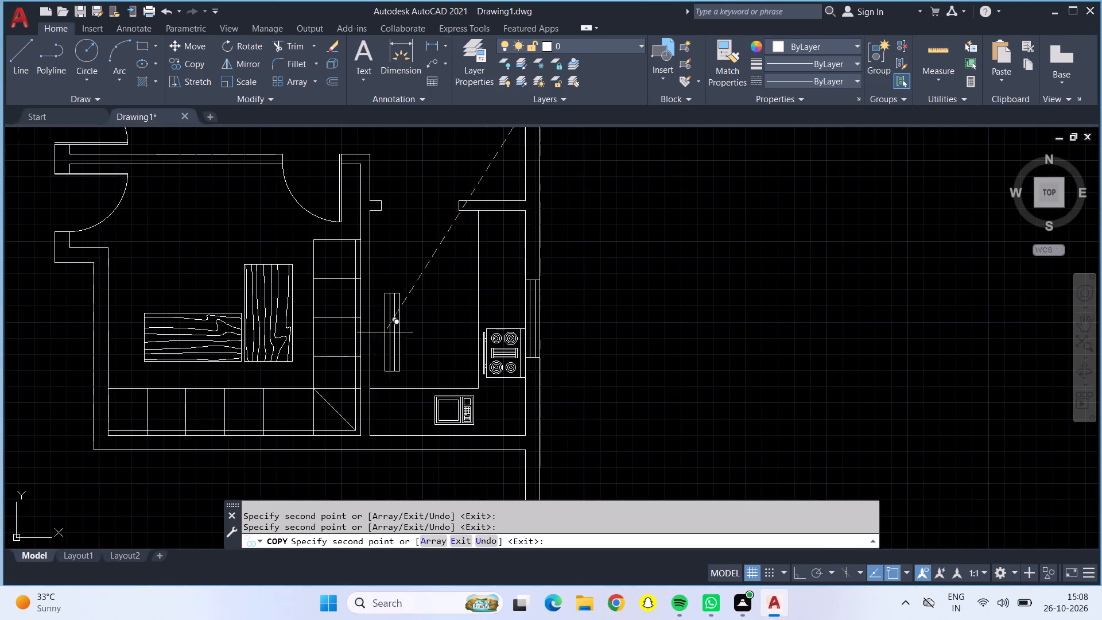
scroll(364, 332, down, 2)
scroll(260, 343, up, 4)
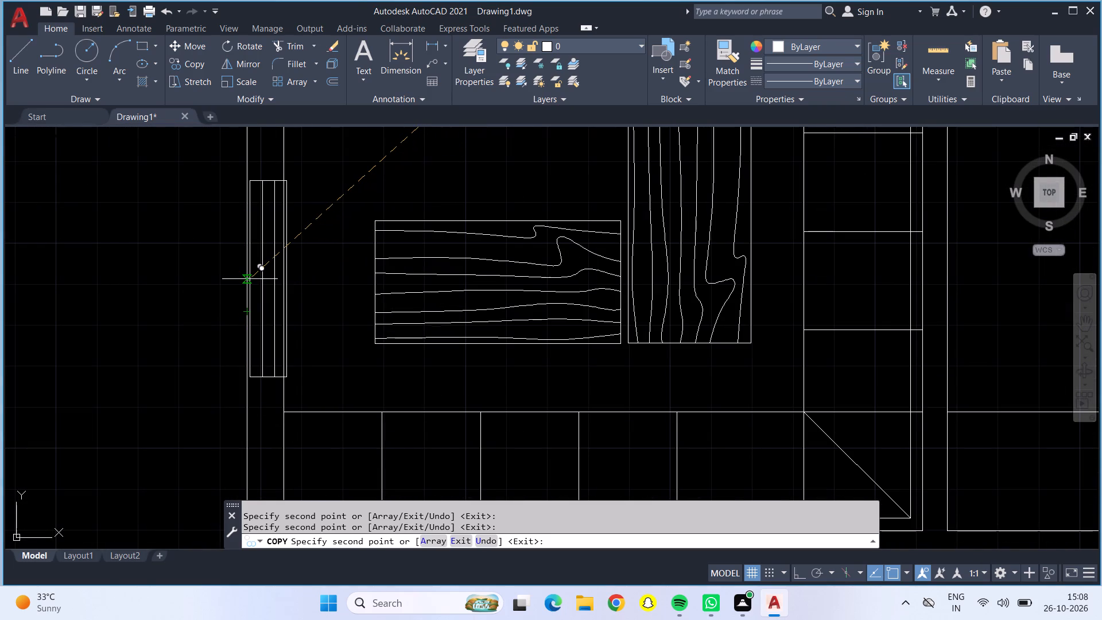
click(248, 279)
Place another window copy in the left unit's living room wall facing the central passage, beside the wood-grained tables.
scroll(248, 279, down, 4)
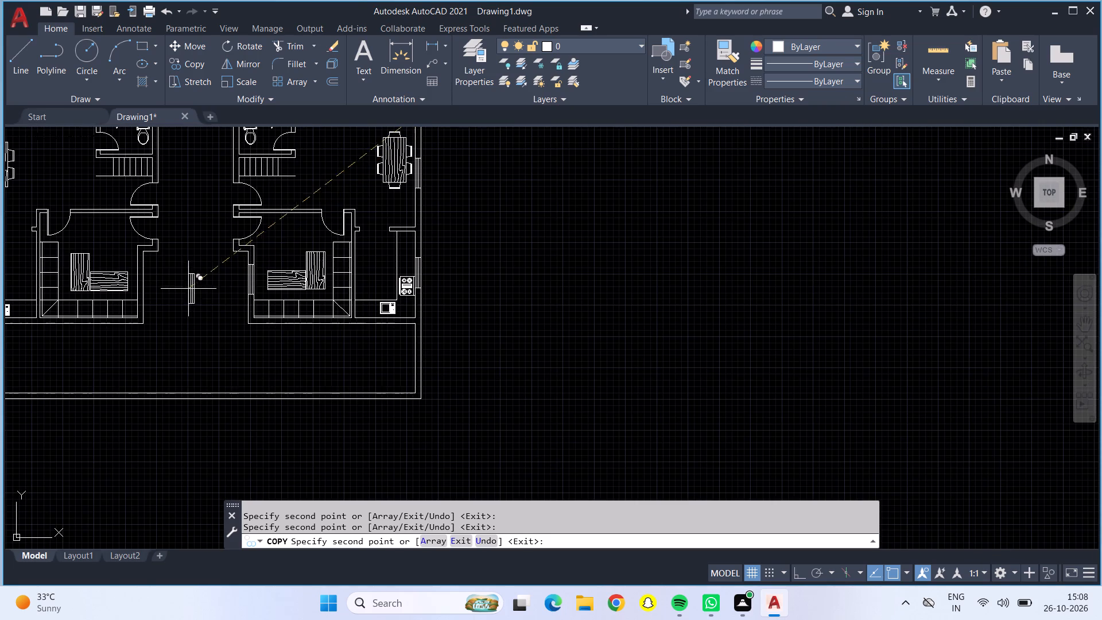
scroll(137, 288, up, 5)
scroll(148, 266, down, 2)
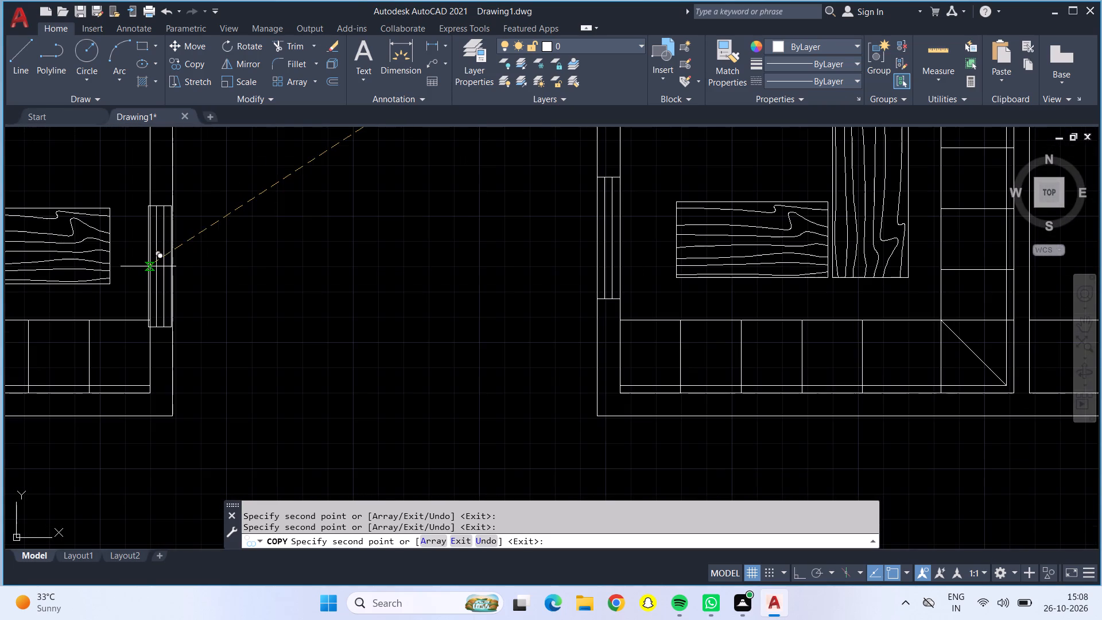
click(150, 231)
Examine the bathrooms, north bedrooms and remaining walls of both units for further window locations, and end the Copy command.
scroll(150, 231, down, 4)
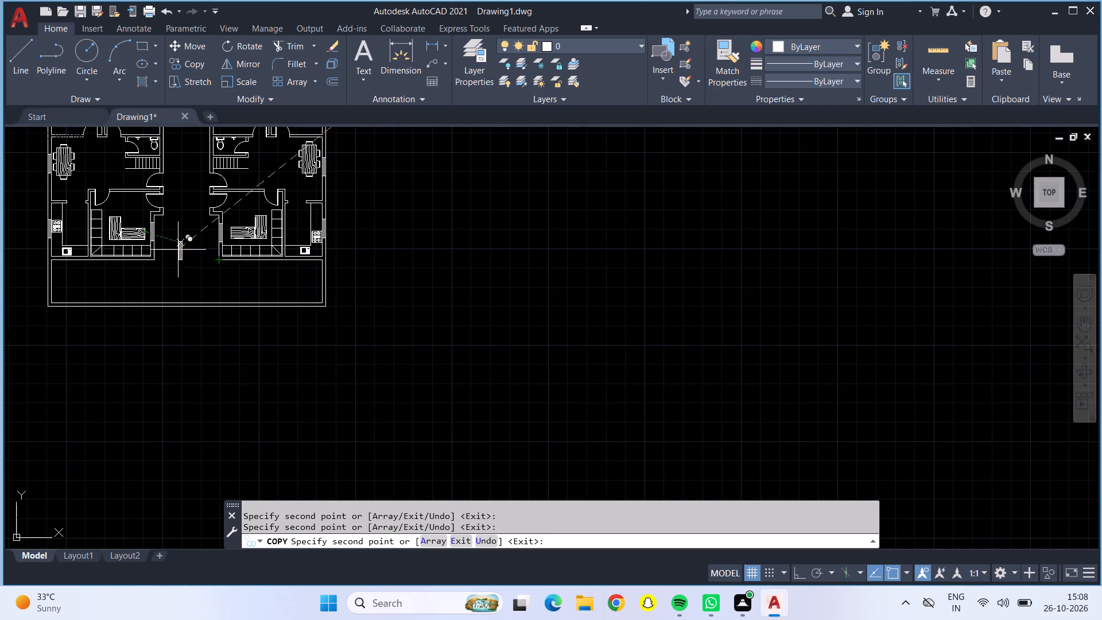
middle_drag(173, 244, 438, 346)
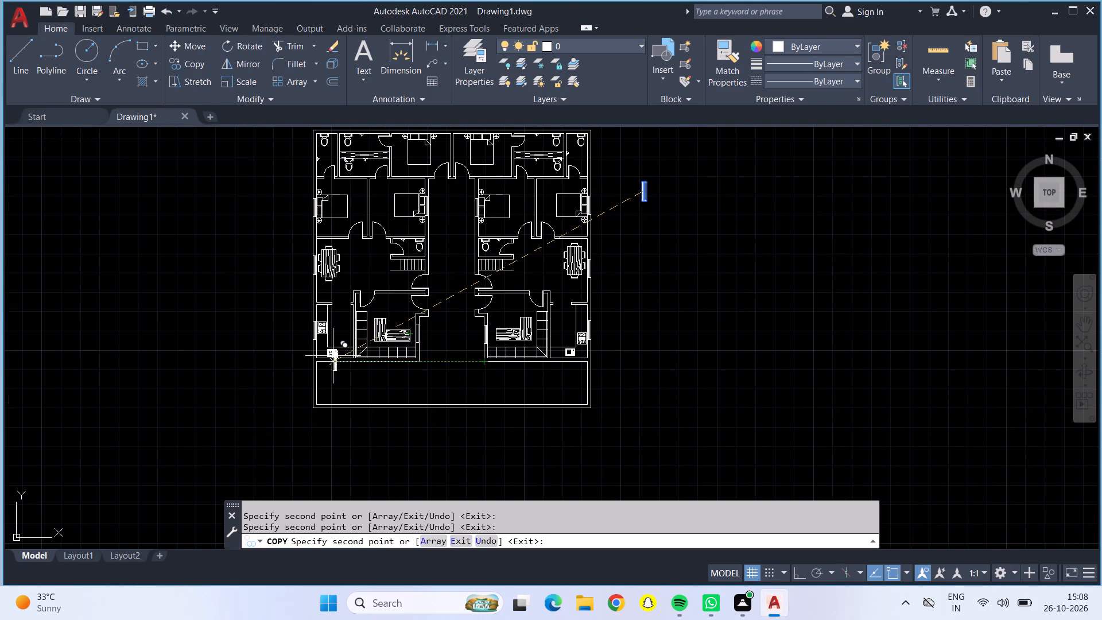
scroll(347, 370, up, 3)
scroll(367, 365, down, 2)
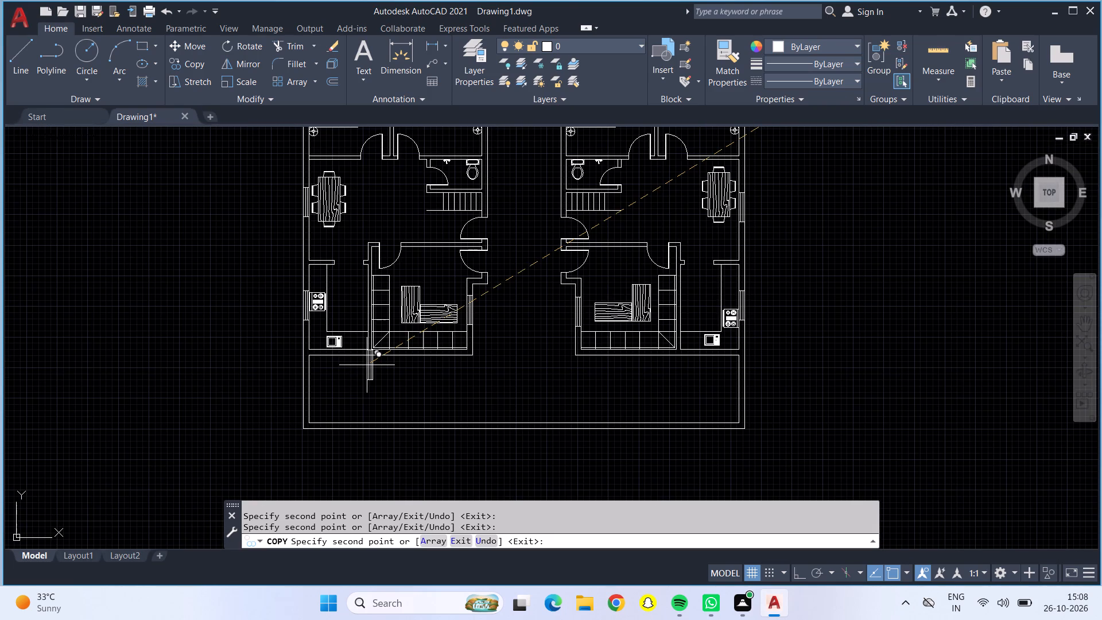
middle_drag(500, 321, 513, 402)
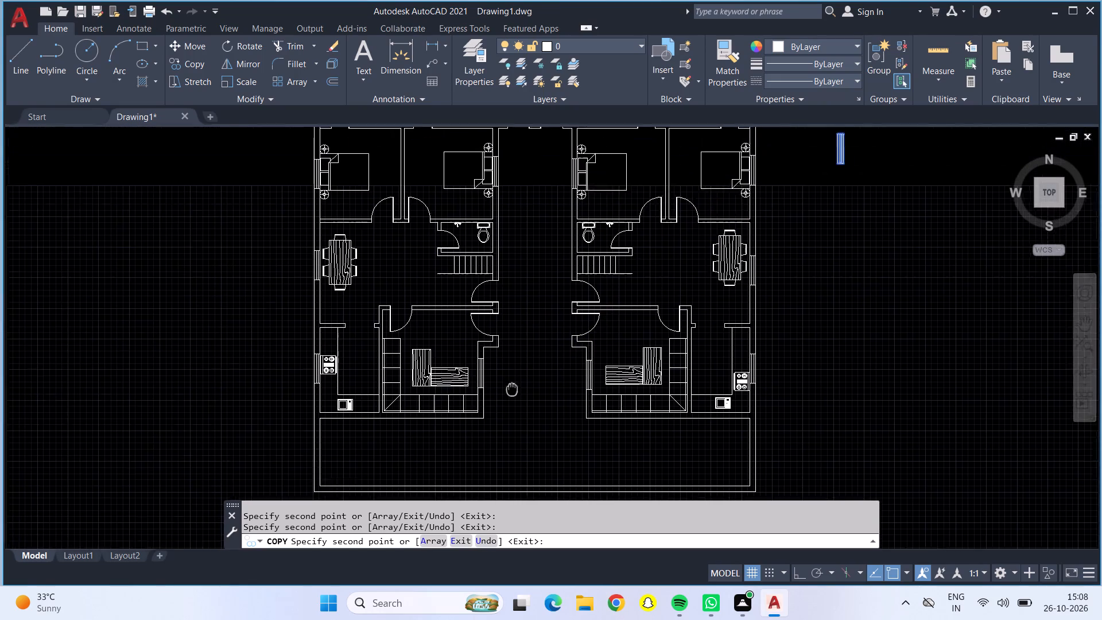
middle_drag(513, 402, 519, 431)
middle_drag(539, 293, 539, 302)
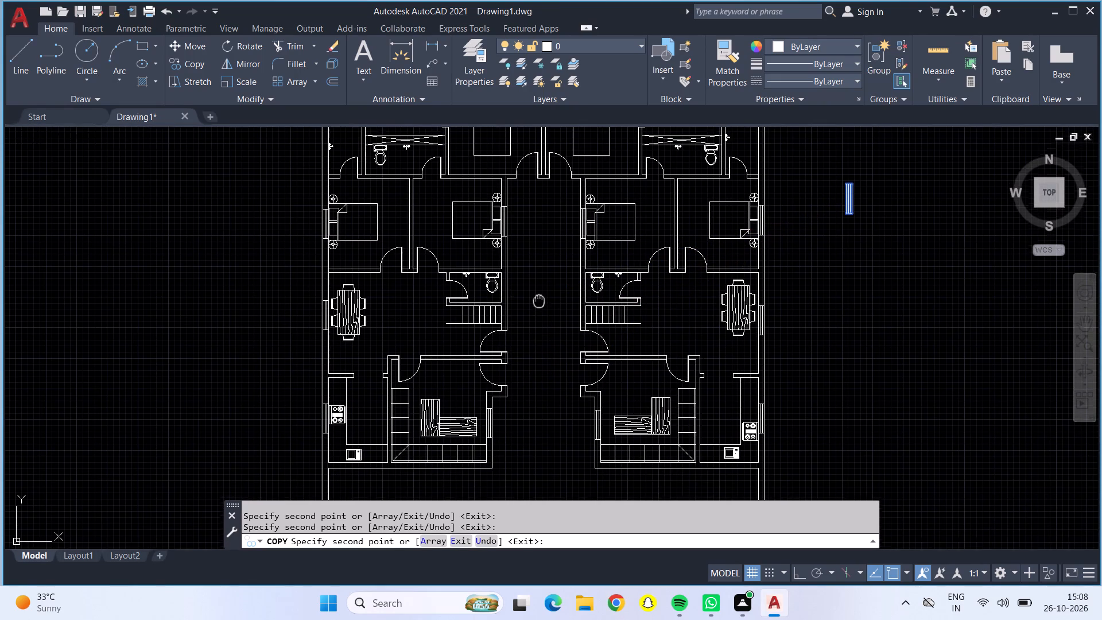
middle_drag(539, 302, 544, 408)
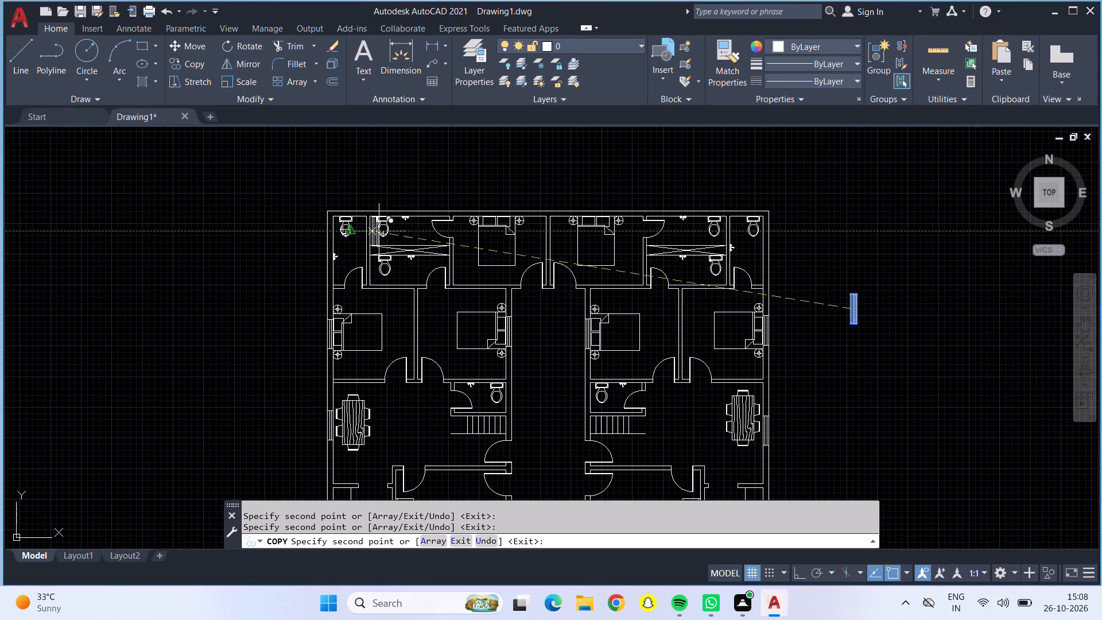
scroll(361, 259, up, 4)
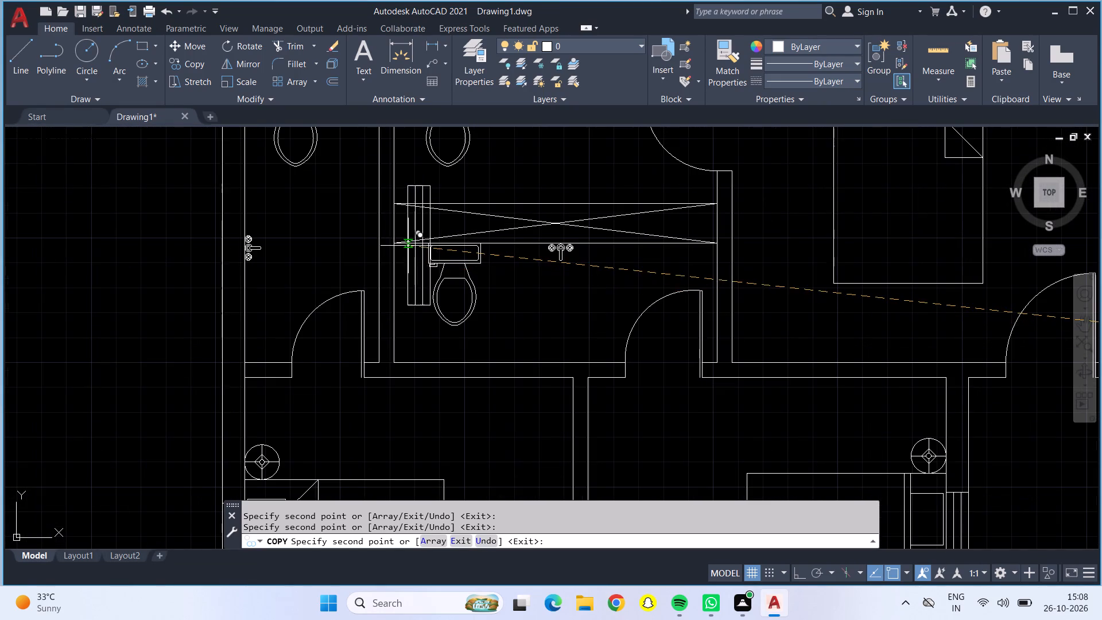
scroll(416, 247, up, 2)
scroll(416, 247, down, 2)
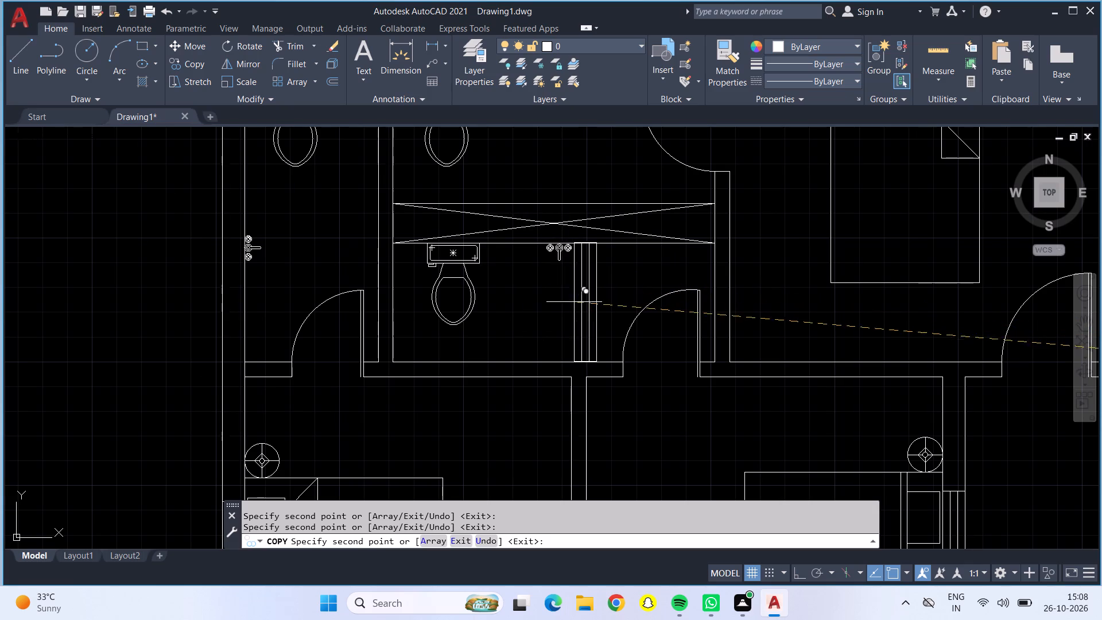
middle_drag(577, 315, 518, 387)
scroll(572, 323, down, 1)
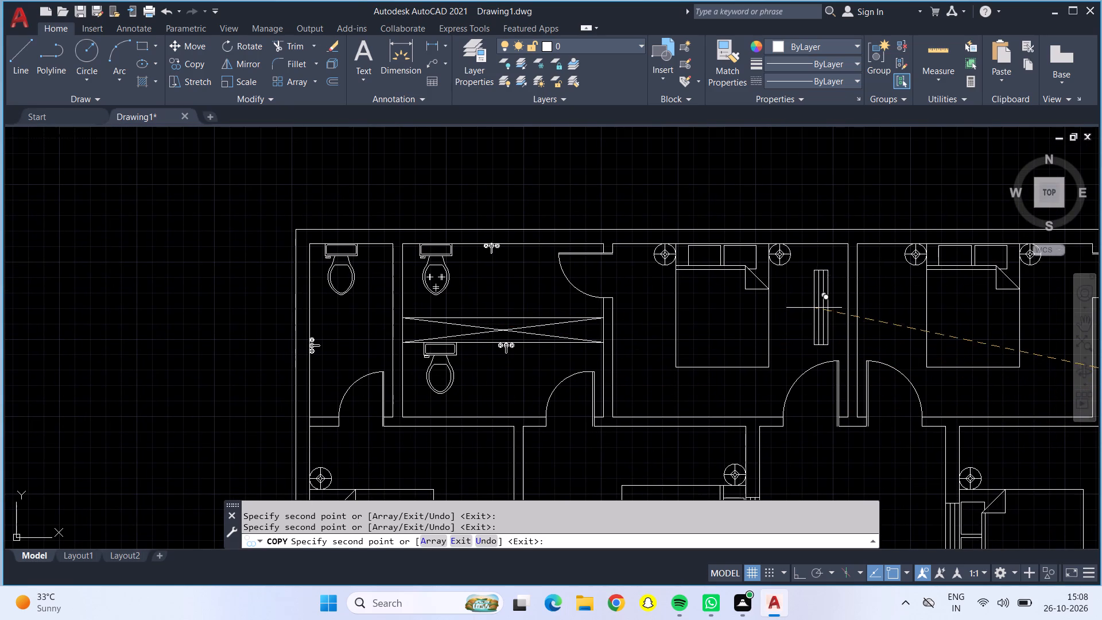
middle_drag(809, 307, 618, 281)
scroll(613, 281, up, 1)
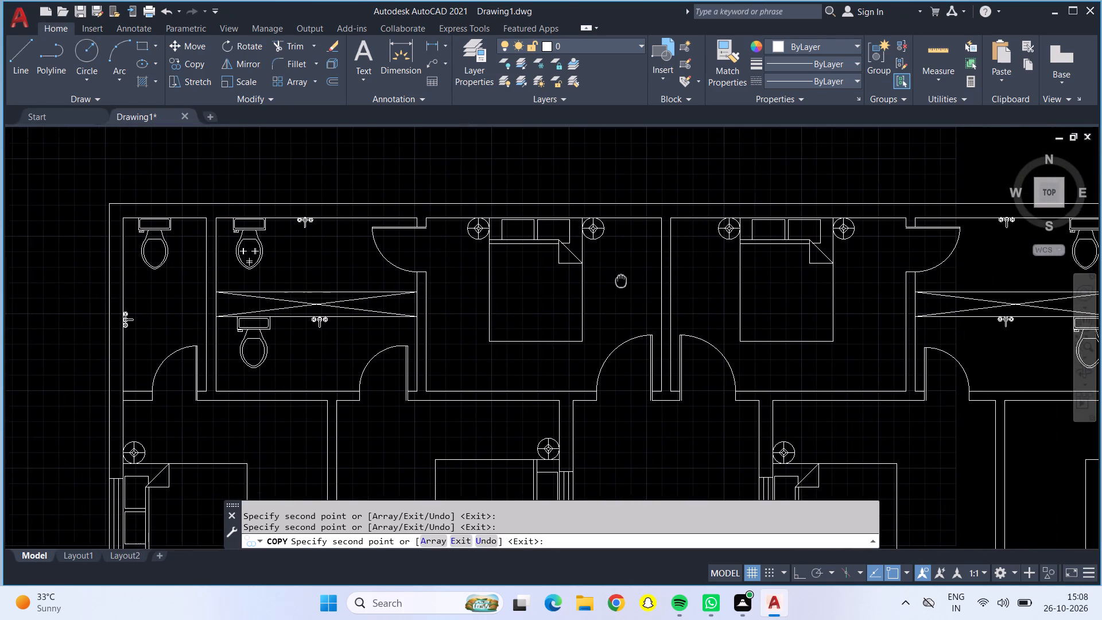
middle_drag(618, 281, 610, 281)
scroll(610, 281, down, 1)
middle_click(696, 293)
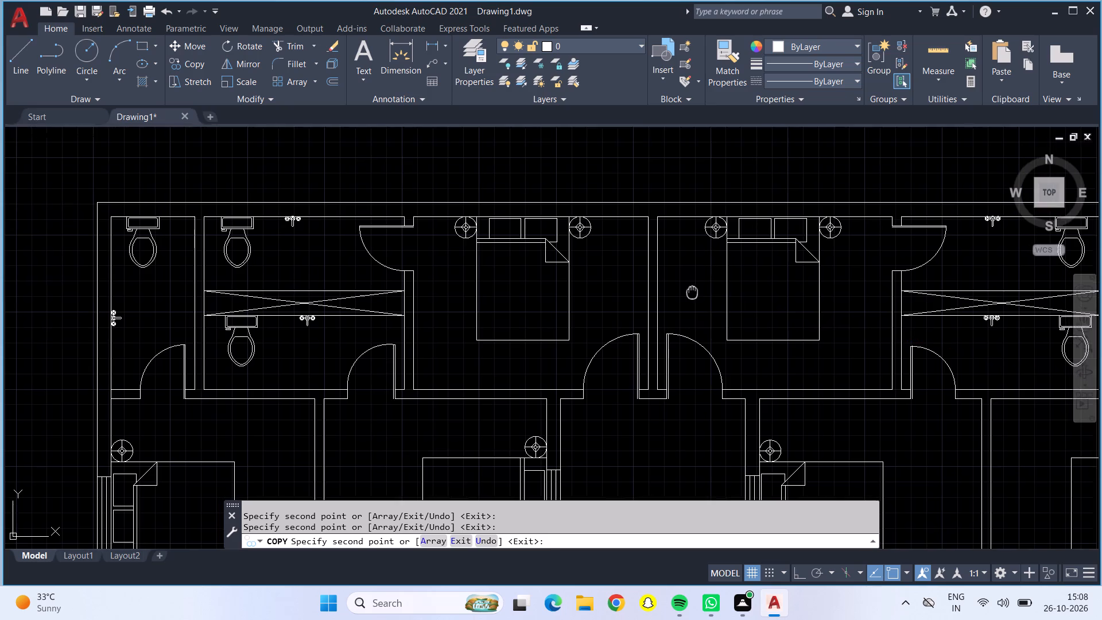
scroll(692, 292, down, 1)
scroll(674, 412, down, 1)
middle_drag(674, 420, 654, 277)
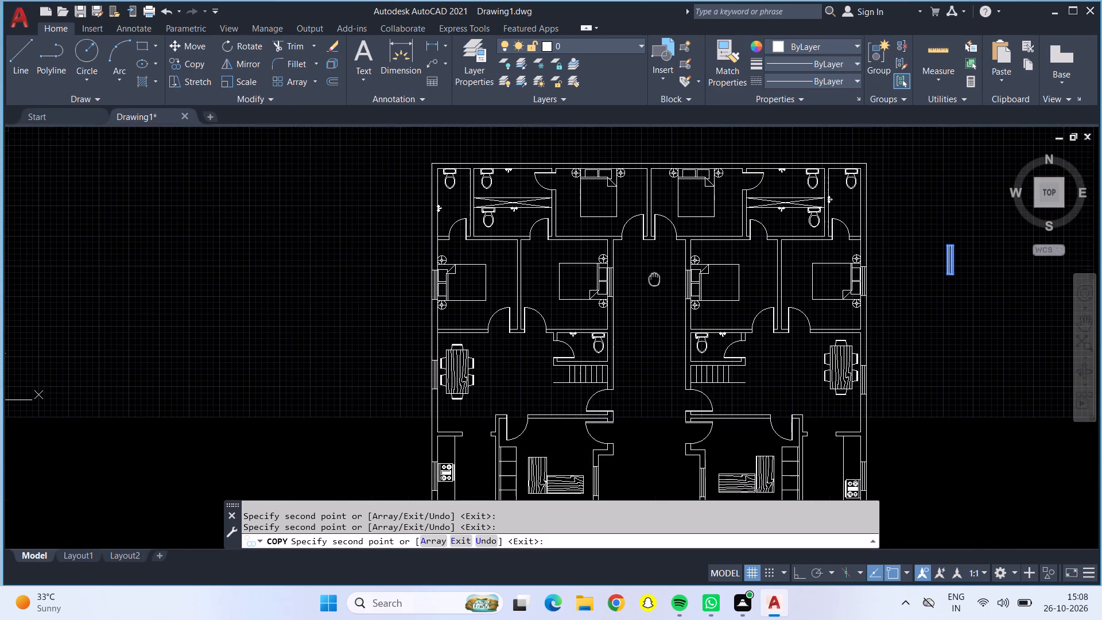
middle_drag(654, 277, 654, 276)
middle_click(654, 272)
middle_drag(662, 361, 657, 307)
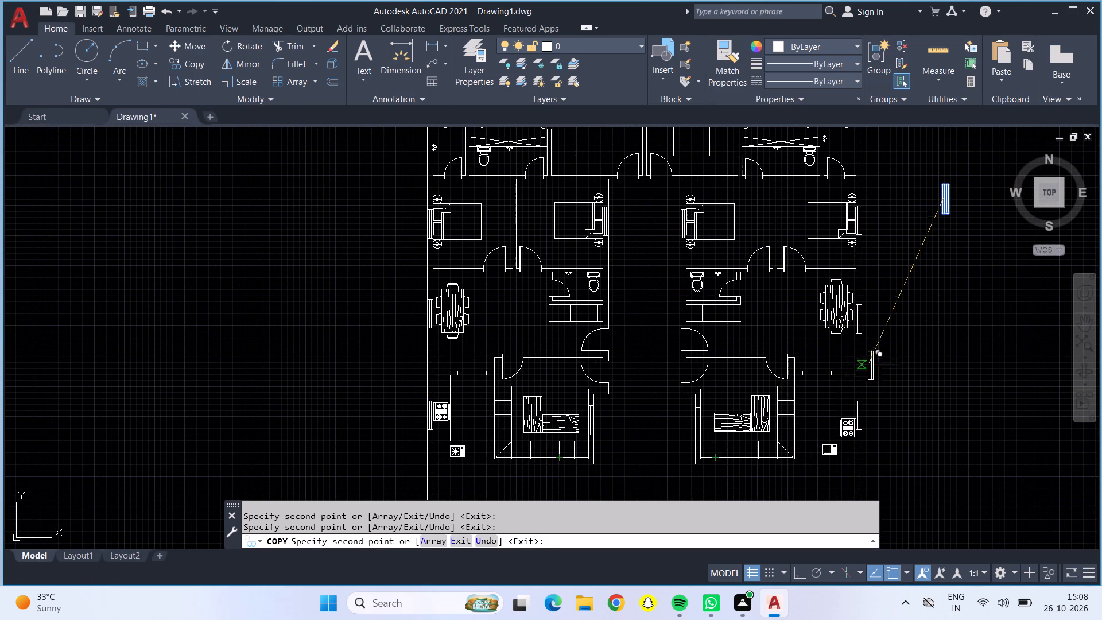
key(Escape)
Rotate the spare window outside the right unit 90° counterclockwise about its south side's midpoint, with Ortho on, so it lies horizontally.
scroll(921, 173, up, 1)
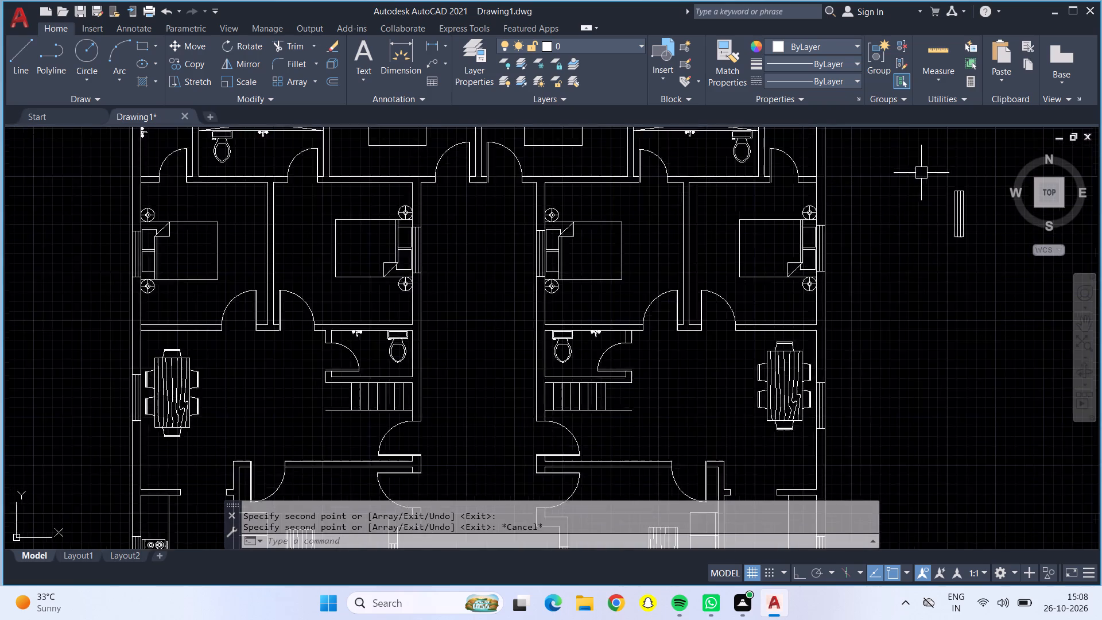
scroll(921, 173, up, 1)
middle_drag(938, 205, 762, 251)
drag(753, 233, 769, 226)
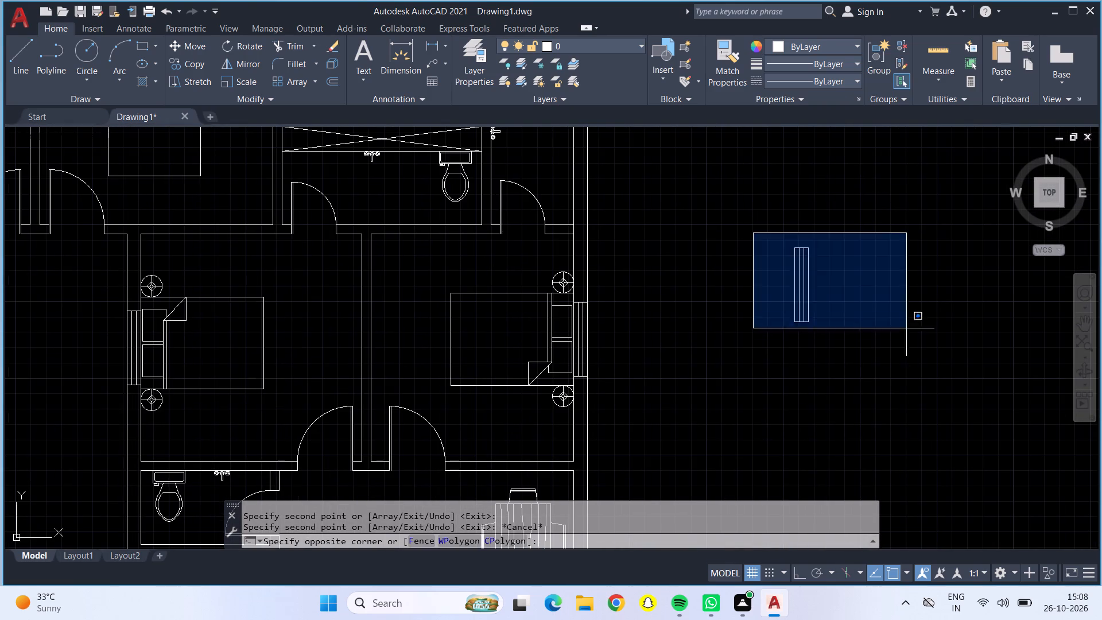
drag(906, 354, 901, 355)
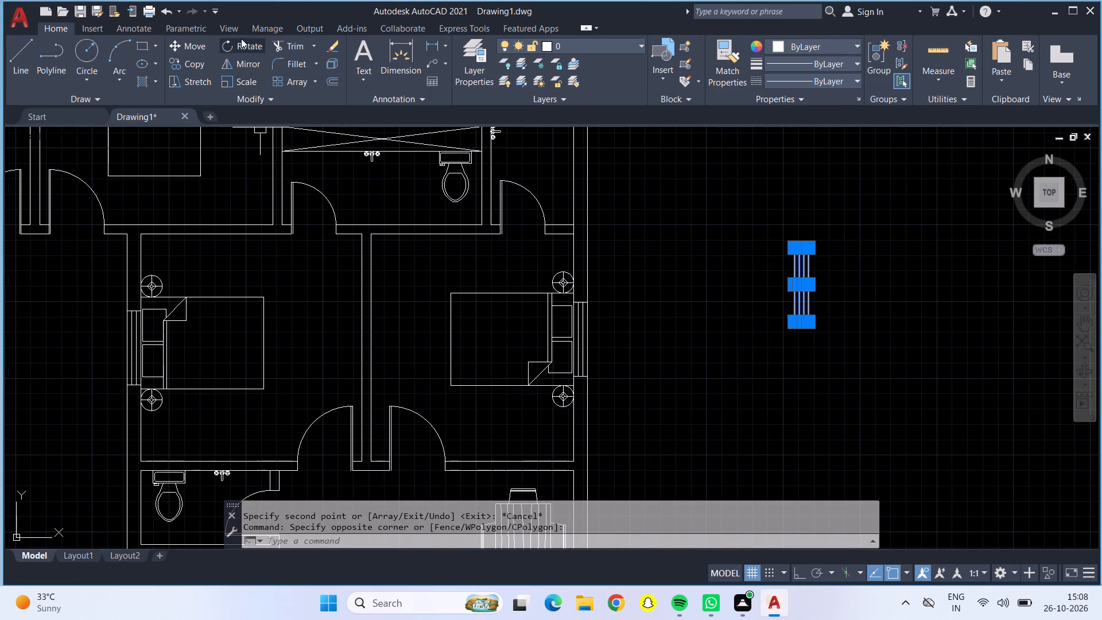
click(241, 38)
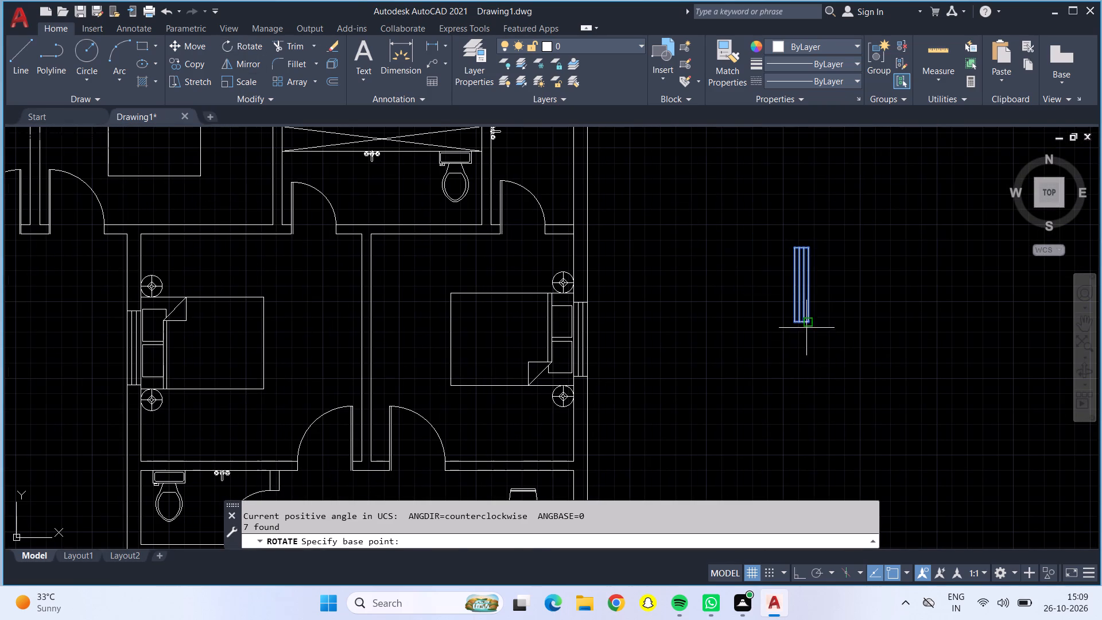
click(800, 324)
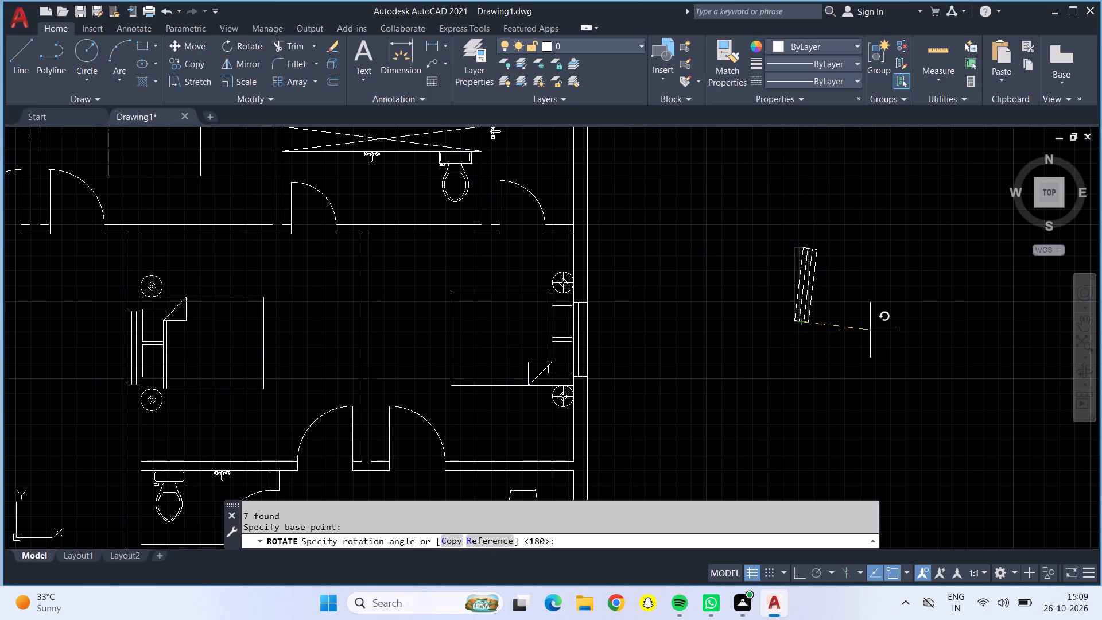
key(F8)
click(777, 272)
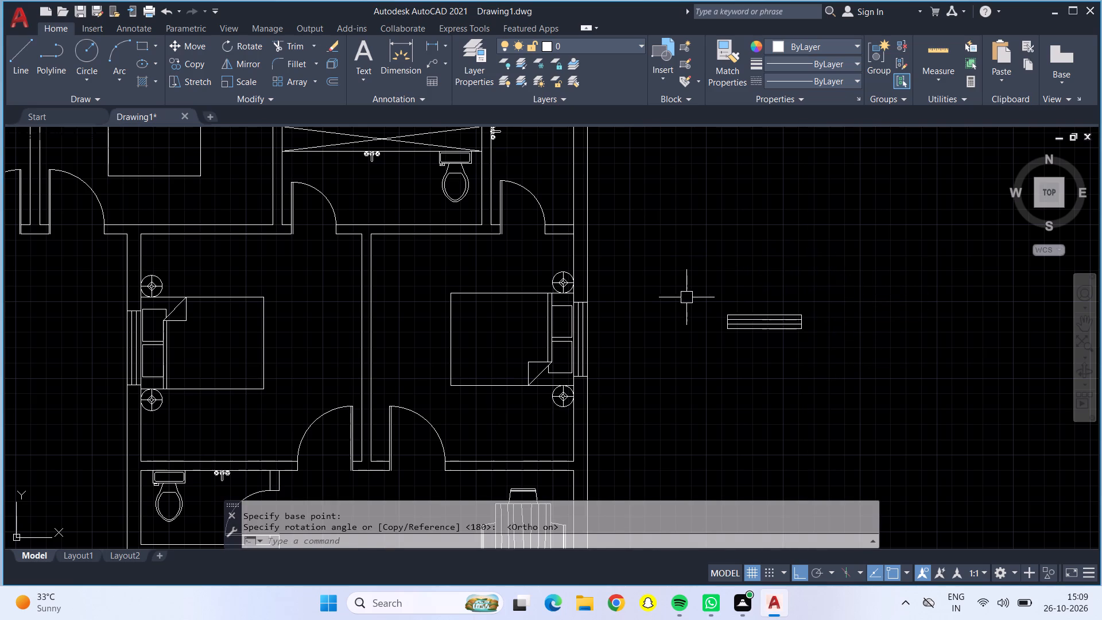
Copy the horizontal spare window from its north side's midpoint, with Ortho off, into the left unit's north bedroom wall behind the bed.
click(680, 298)
drag(830, 359, 820, 356)
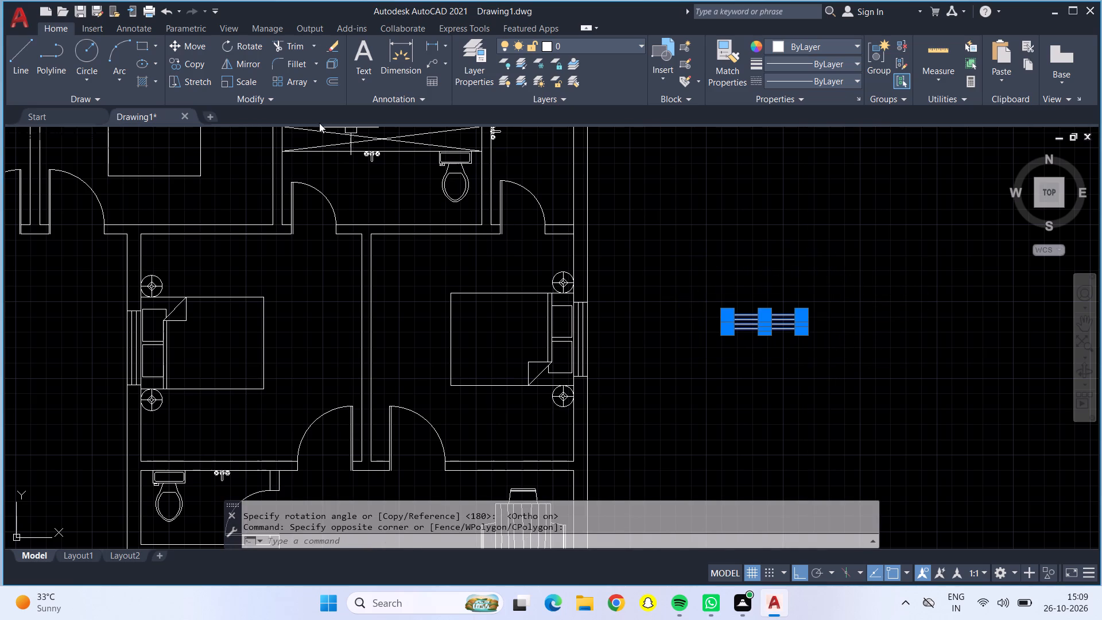
click(200, 63)
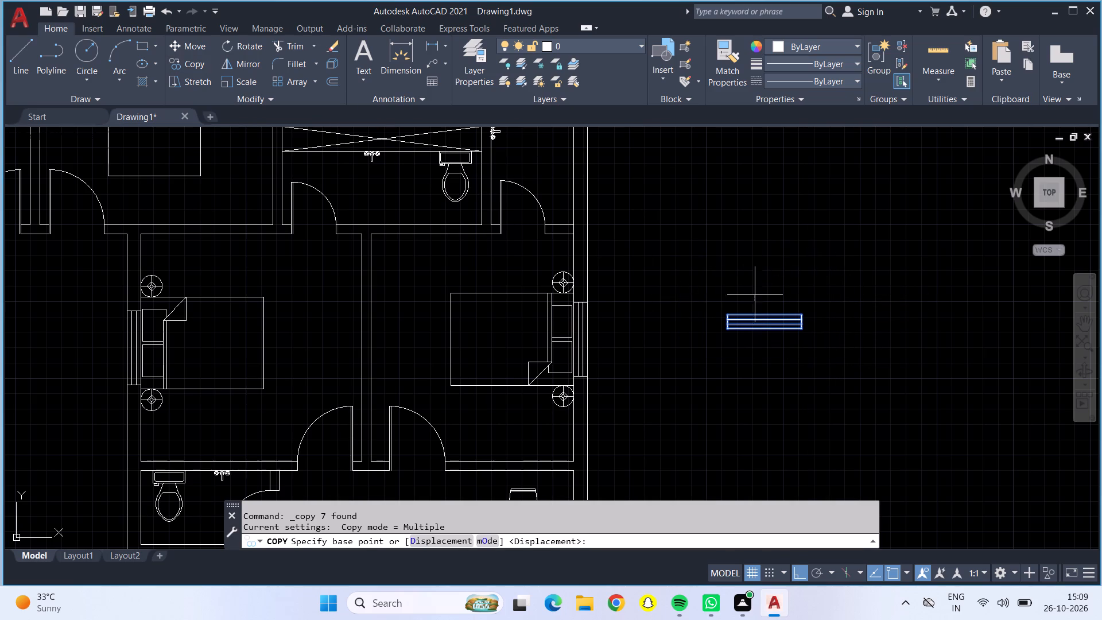
click(770, 309)
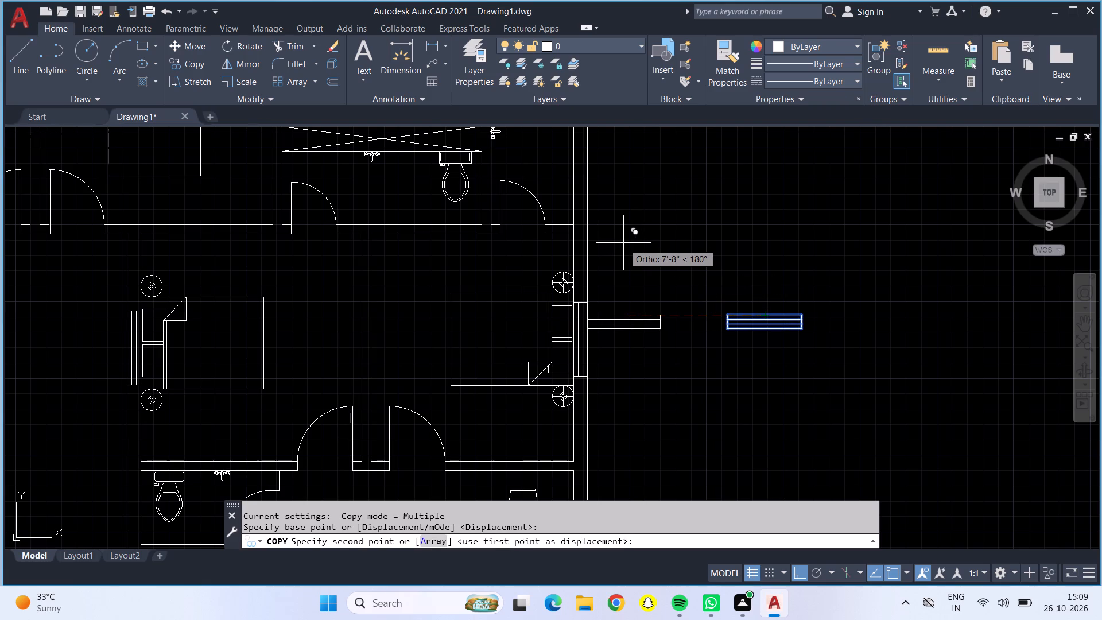
key(F8)
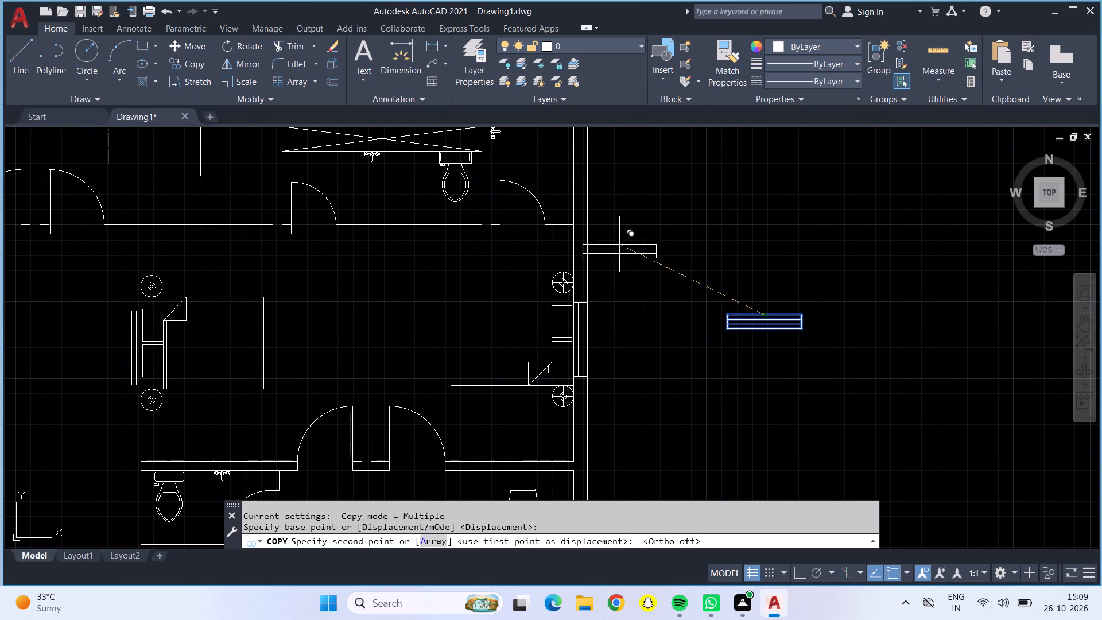
scroll(618, 247, down, 2)
scroll(336, 173, up, 3)
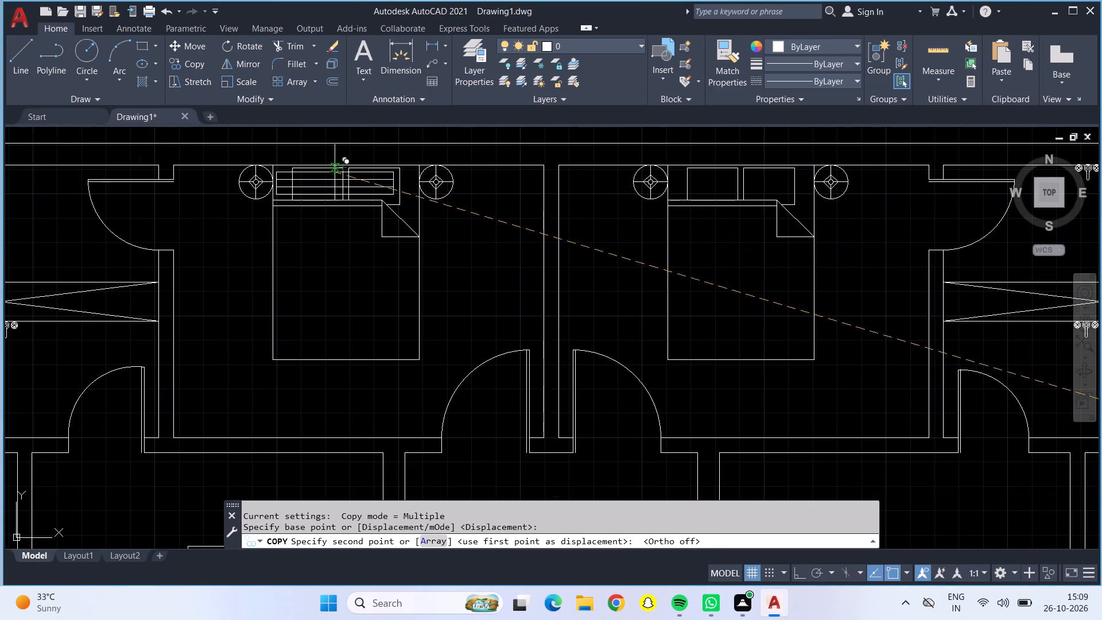
middle_drag(354, 210, 432, 400)
scroll(432, 400, up, 1)
scroll(418, 306, up, 1)
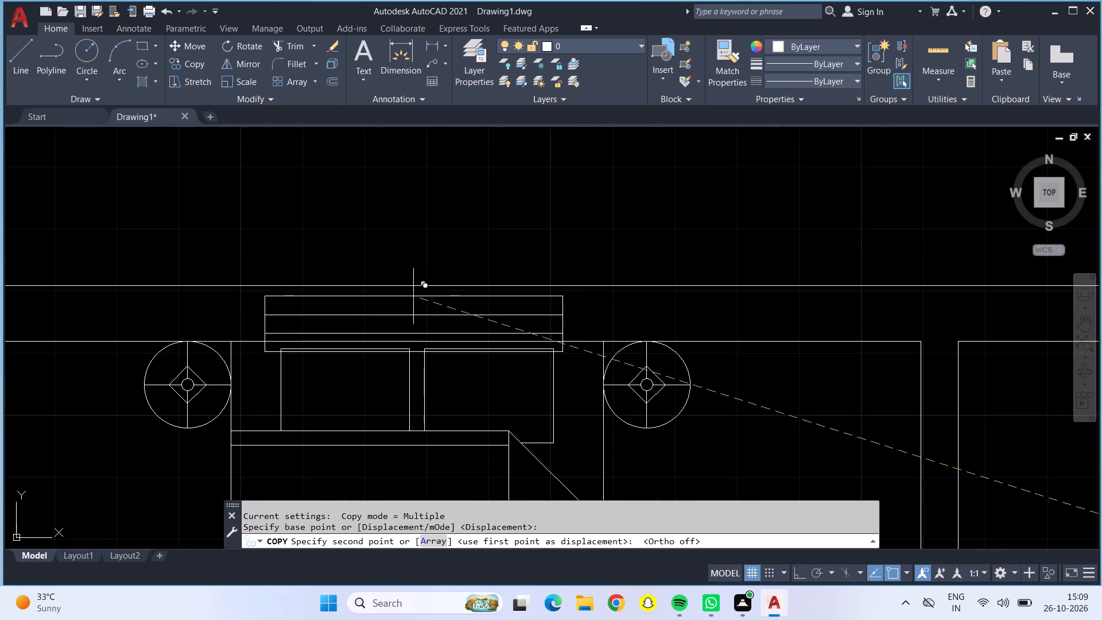
click(416, 282)
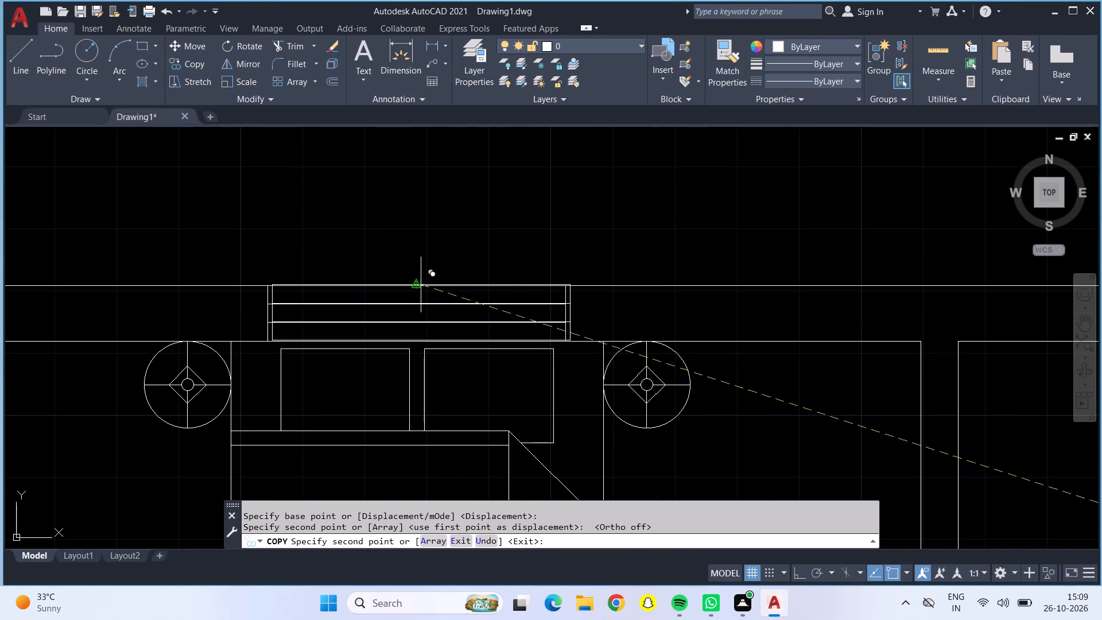
Place another window copy in the right unit's north bedroom wall, centered behind the bed.
scroll(421, 285, down, 1)
scroll(592, 300, down, 2)
scroll(784, 294, up, 3)
click(743, 289)
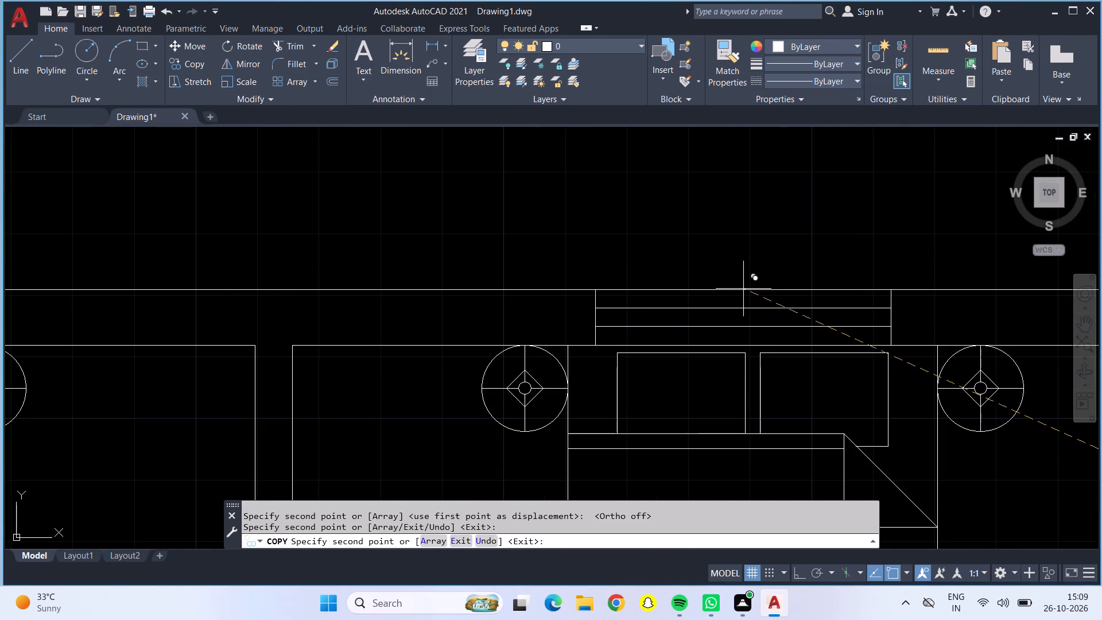
Place another window copy in the right unit's south living room wall, behind the sofa.
scroll(743, 286, down, 3)
scroll(712, 338, down, 1)
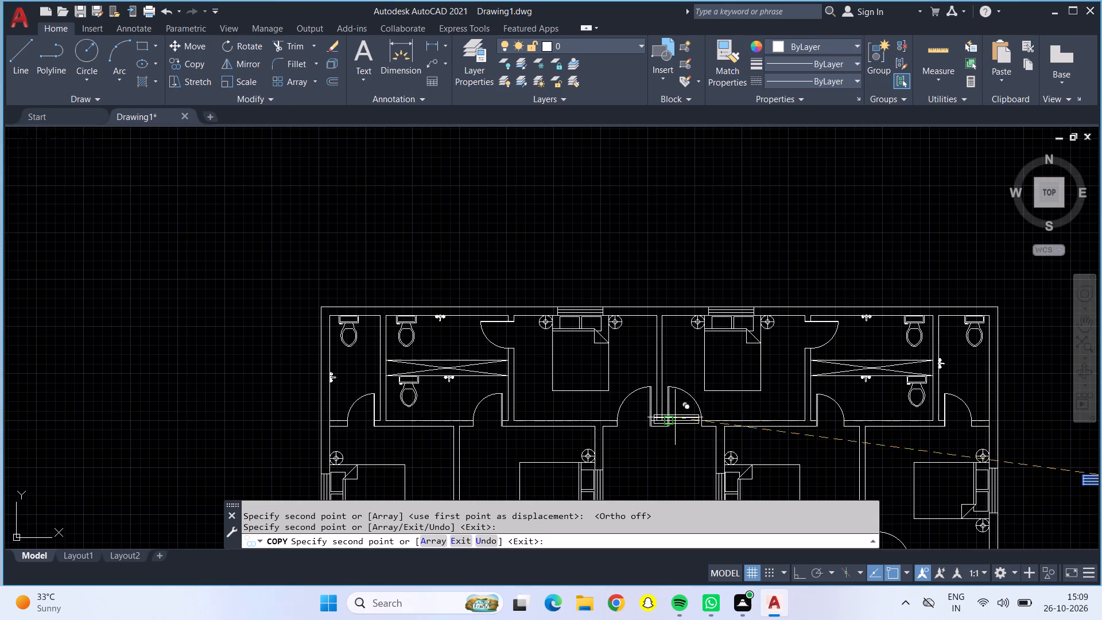
scroll(647, 443, down, 1)
middle_drag(645, 442, 619, 200)
middle_drag(620, 416, 616, 408)
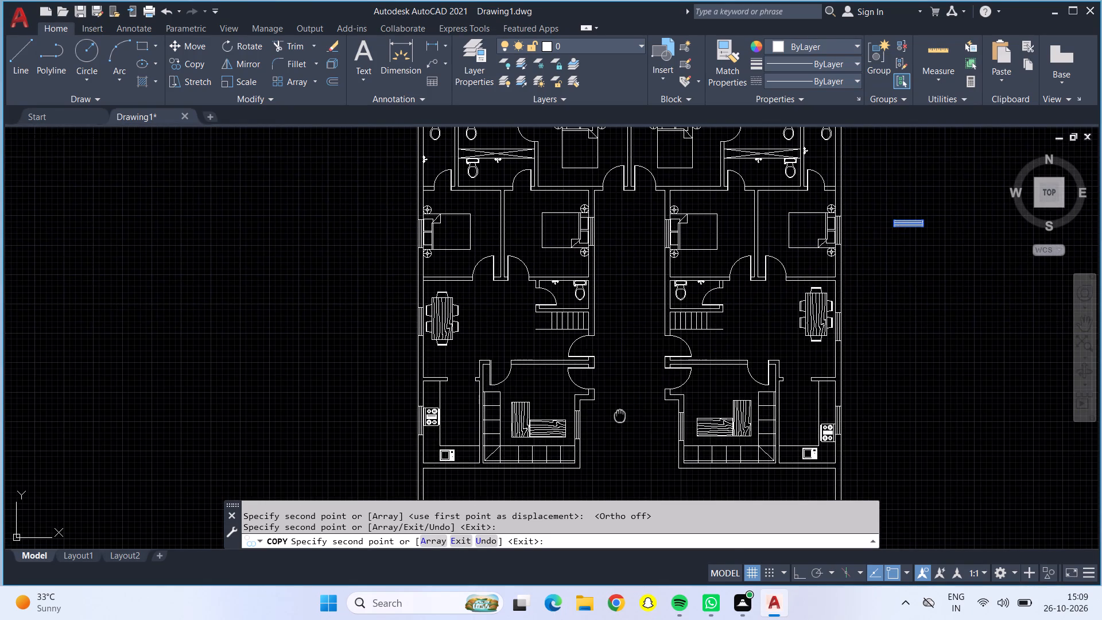
middle_drag(616, 408, 562, 270)
scroll(674, 315, up, 5)
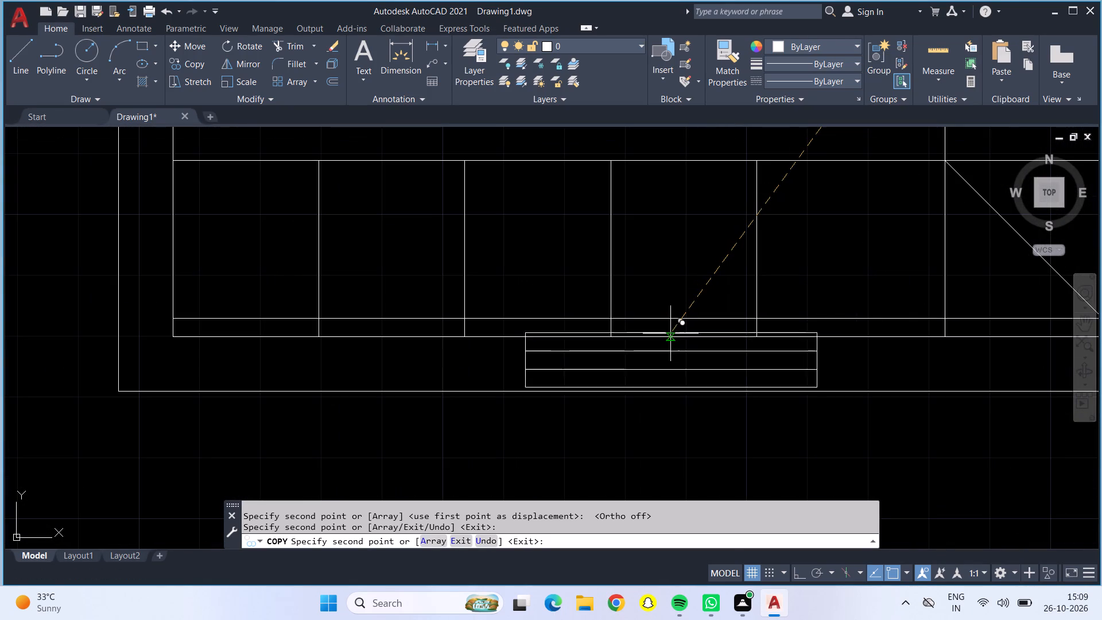
click(669, 336)
Place another window copy in the left unit's south living room wall, behind the sofa.
scroll(669, 336, down, 3)
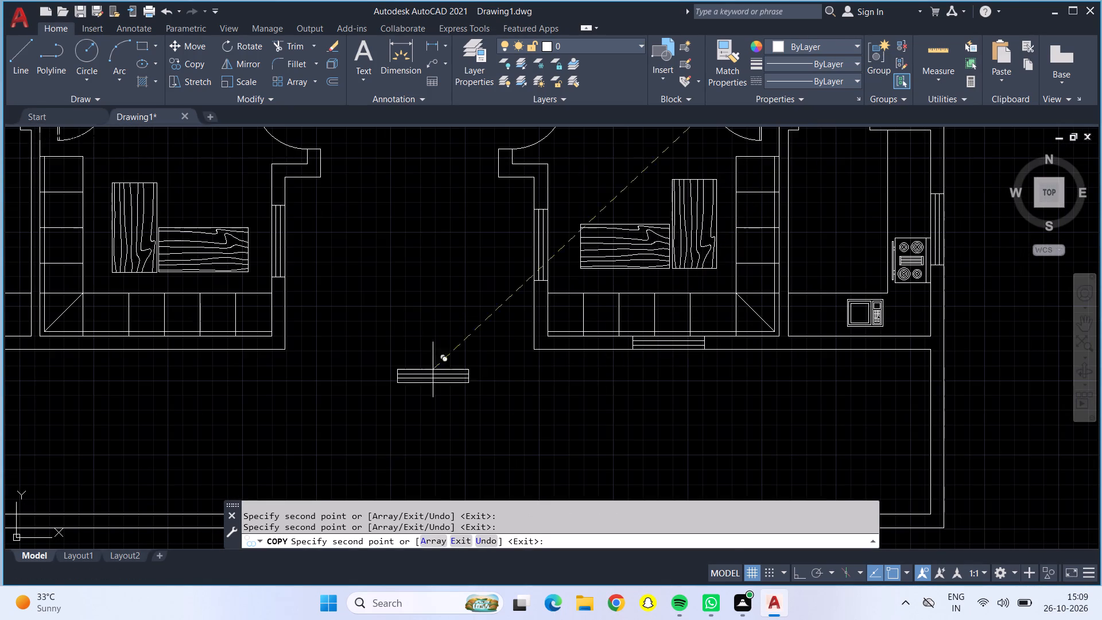
scroll(115, 342, up, 3)
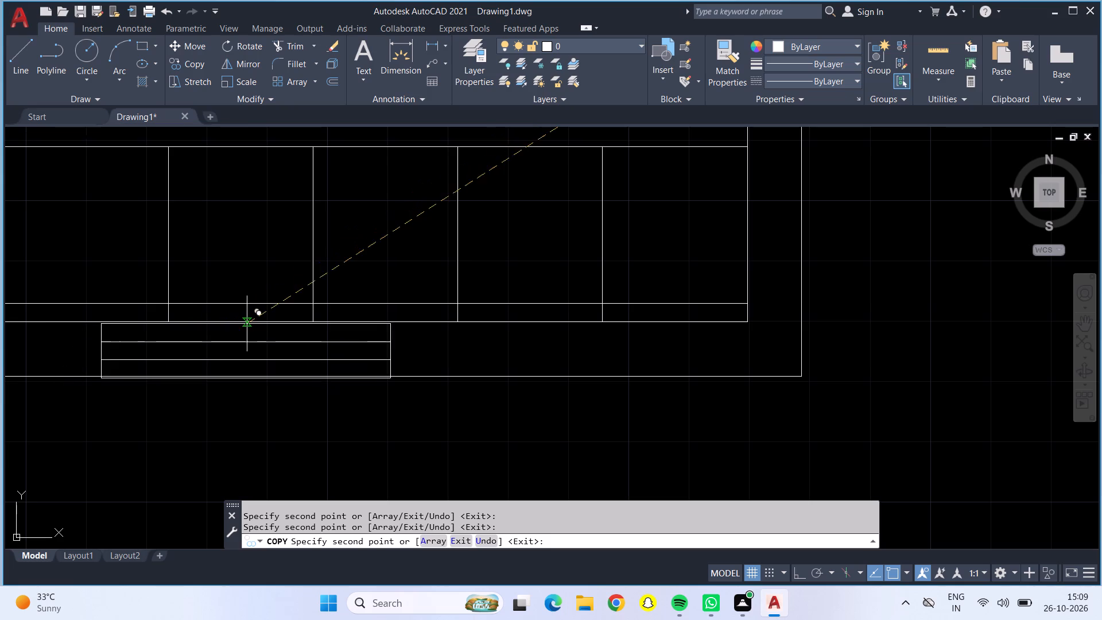
click(262, 324)
Place another window copy in the left unit's south kitchen wall, beside the microwave.
scroll(265, 325, down, 4)
scroll(484, 338, down, 1)
scroll(218, 330, up, 4)
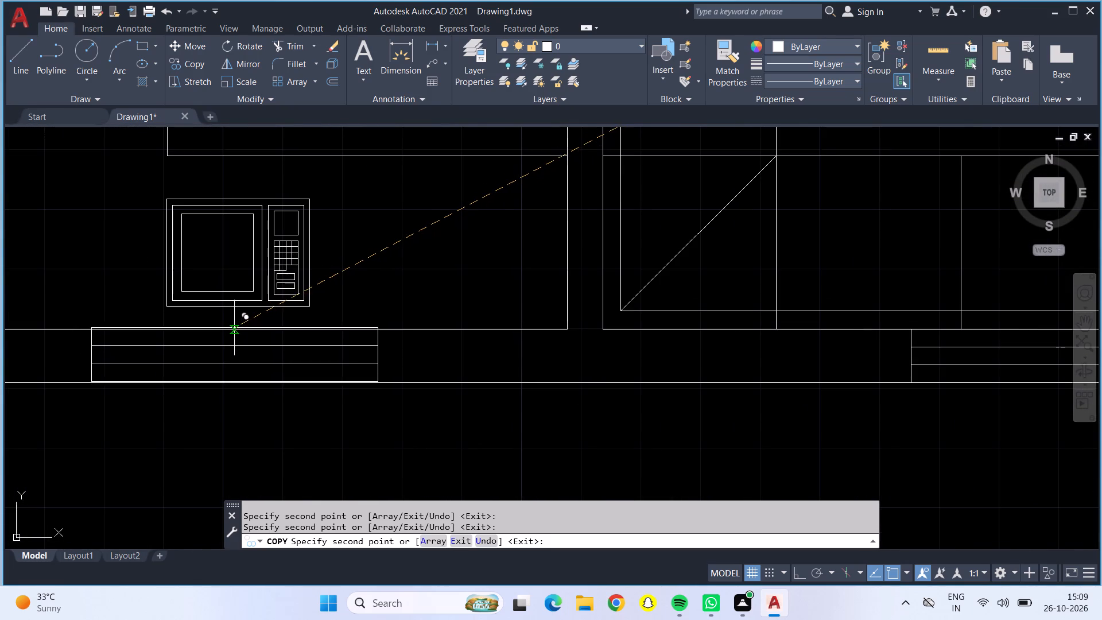
click(234, 327)
Place another window copy in the right unit's south kitchen wall beside the microwave, and end the Copy command.
scroll(342, 335, down, 4)
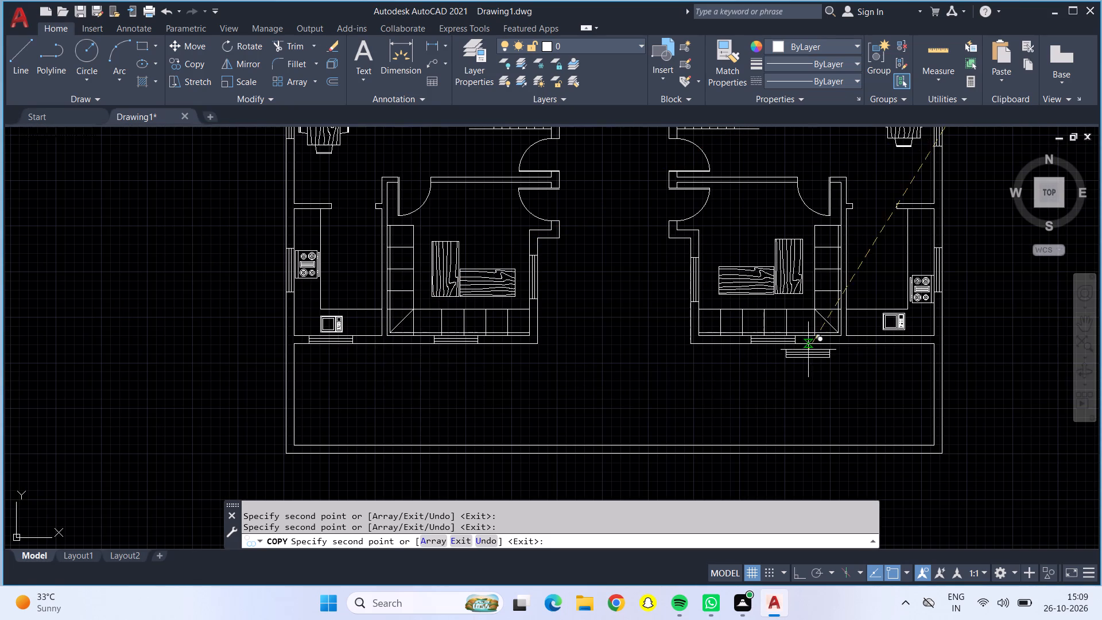
scroll(884, 334, up, 4)
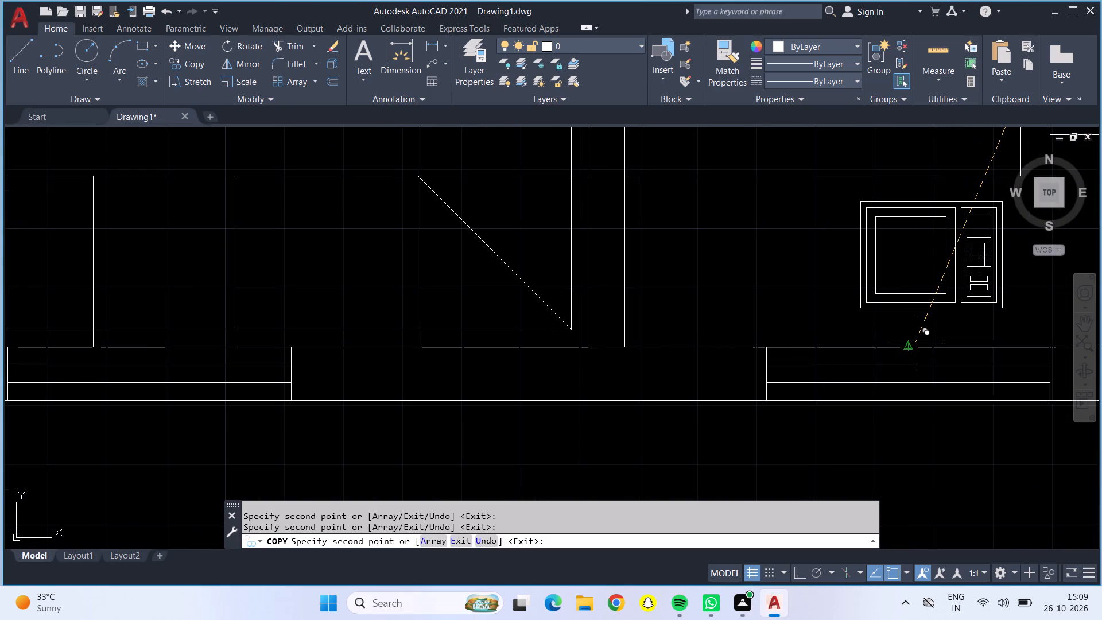
click(915, 348)
scroll(912, 350, down, 5)
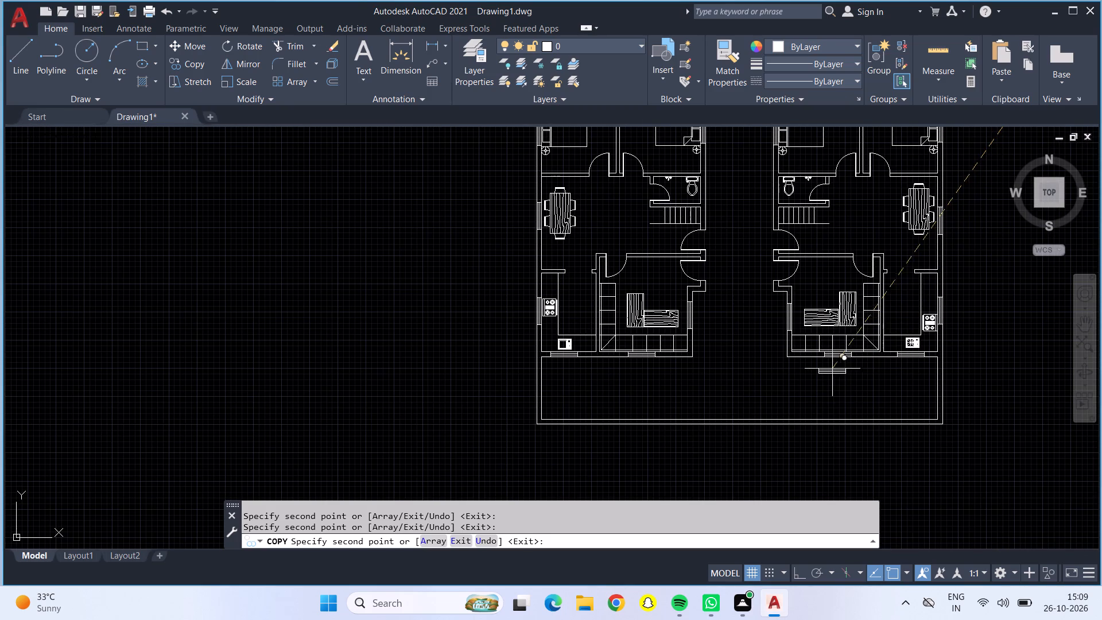
middle_drag(750, 288, 750, 305)
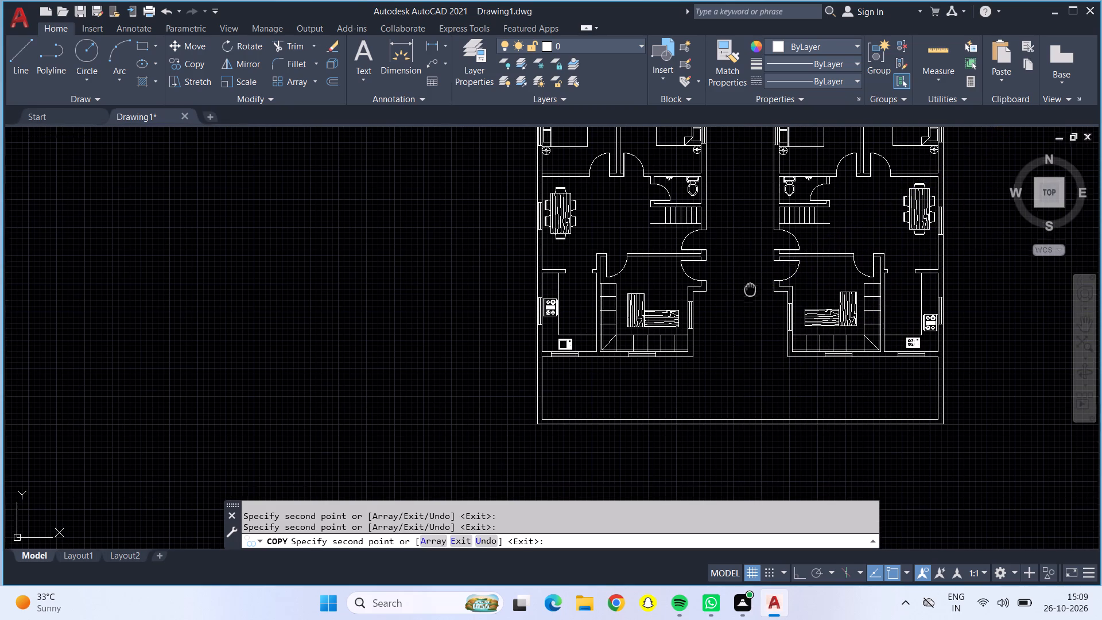
middle_drag(750, 305, 491, 444)
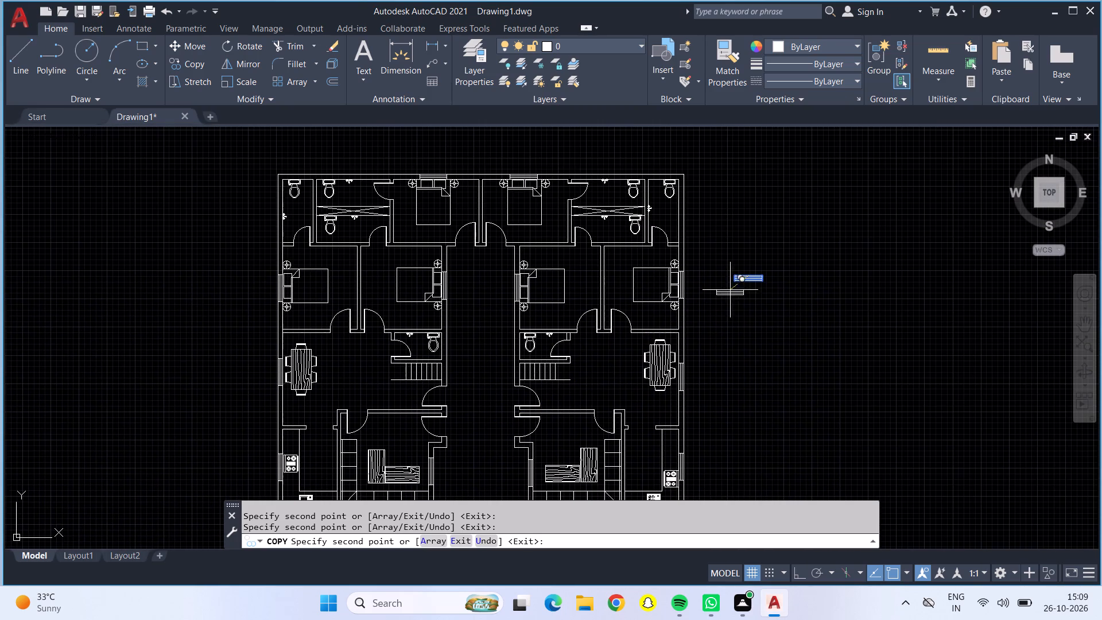
key(Escape)
Offset the west end line of the spare window outside the right unit 2' inward.
scroll(741, 277, up, 4)
key(o)
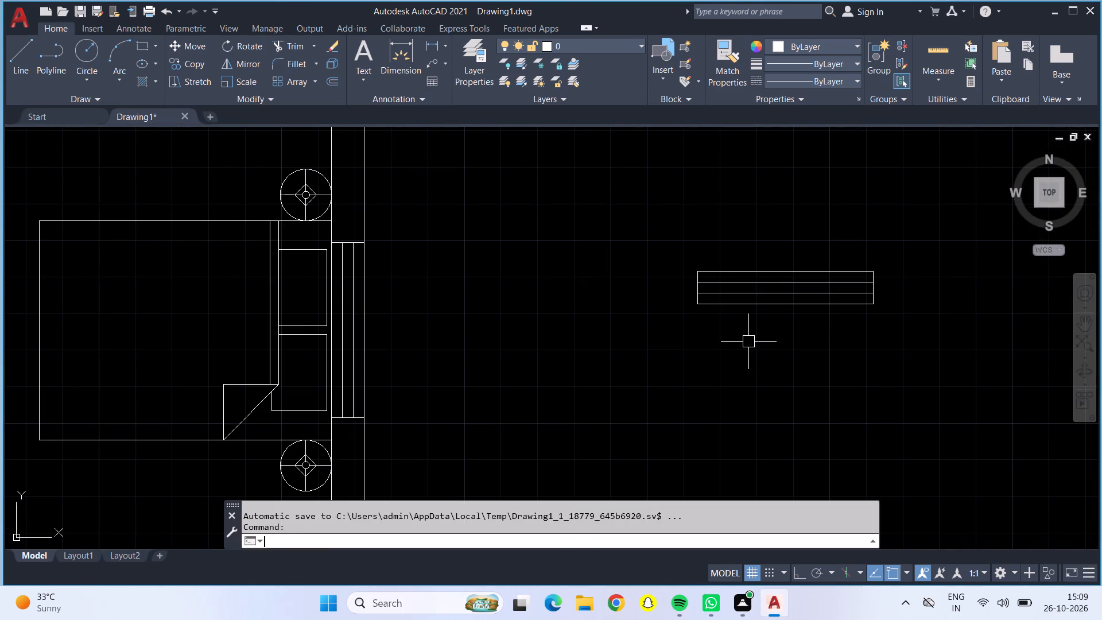
key(Return)
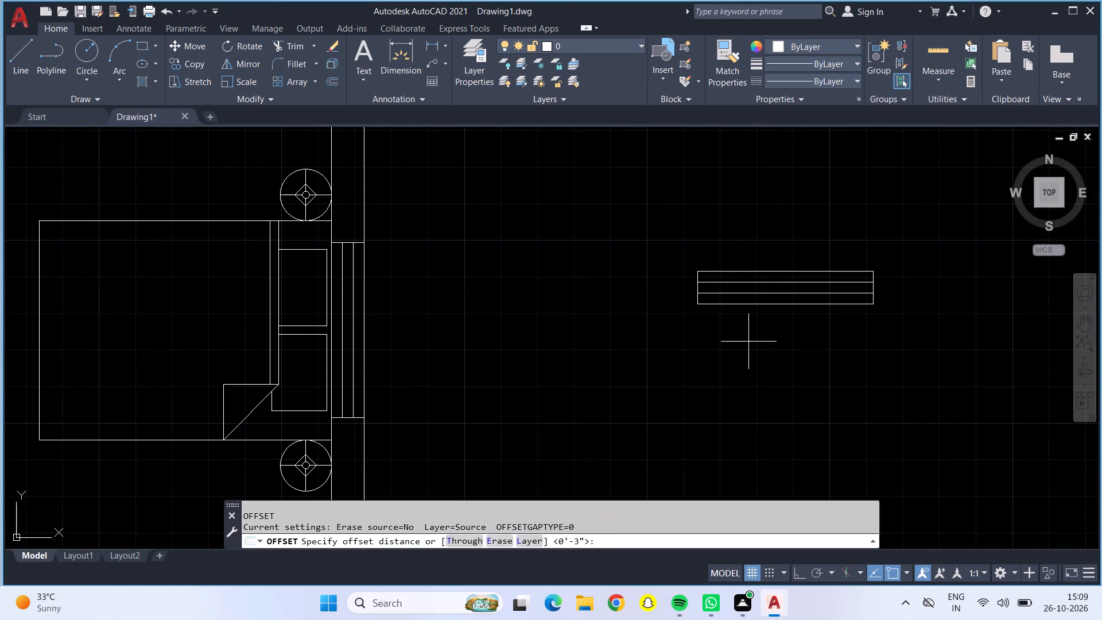
key(2)
key(shift+quotedbl)
key(BackSpace)
key(apostrophe)
key(Return)
scroll(693, 292, up, 2)
click(703, 288)
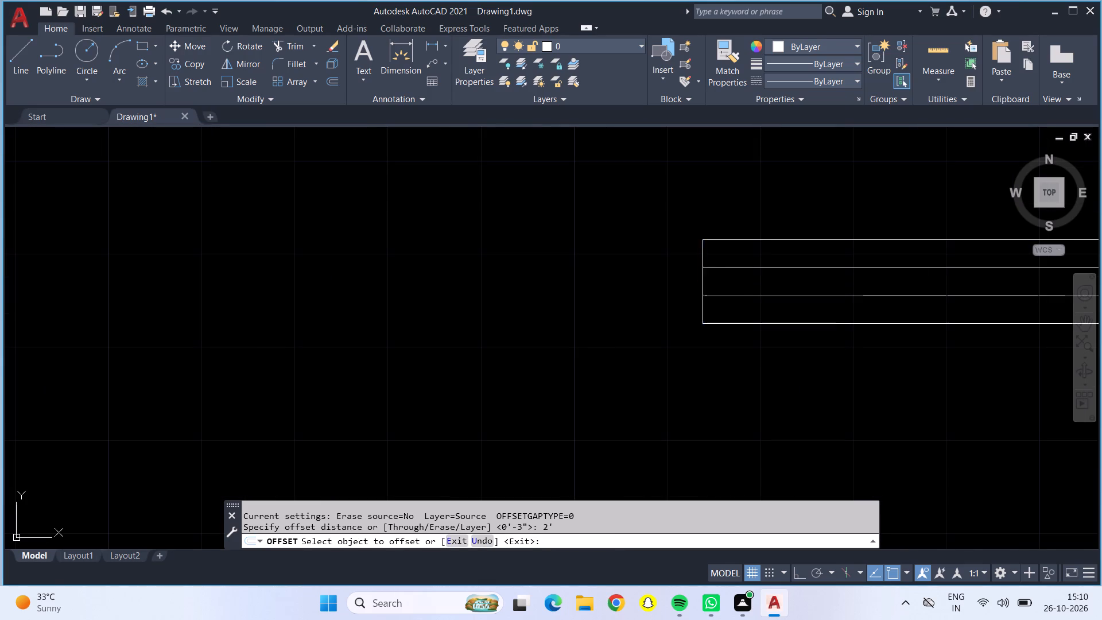
click(787, 273)
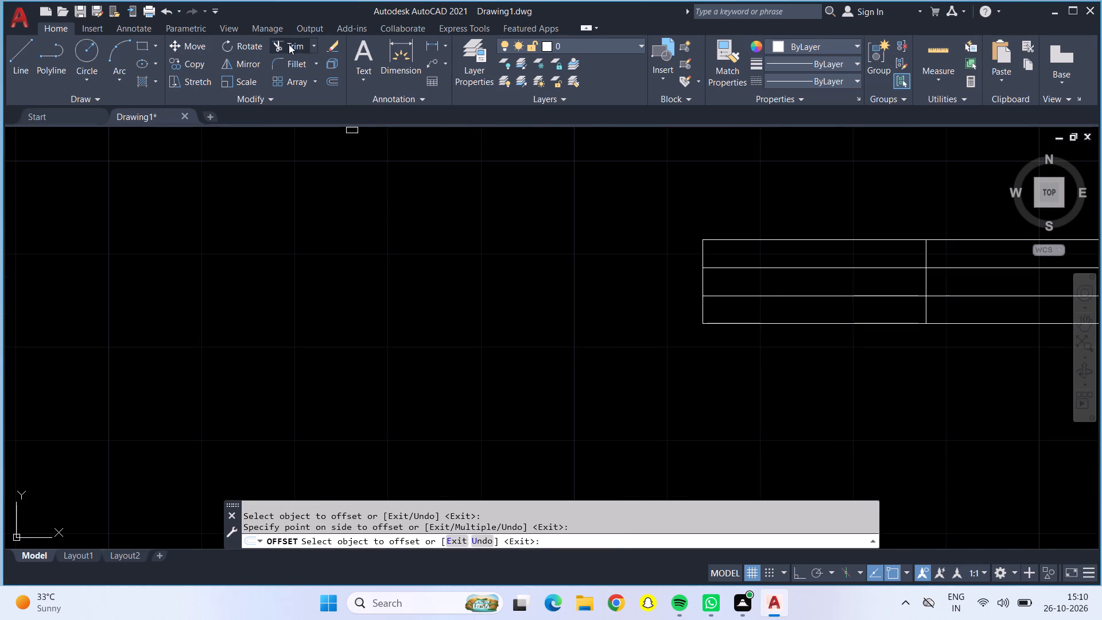
Trim away the spare window's west half up to the offset line, leaving a 2' wide window.
click(289, 44)
drag(766, 194, 651, 272)
scroll(656, 277, down, 2)
key(Escape)
Copy the 2' window from its north side's midpoint into the right unit's north bathroom wall, behind the toilet beside the north bedroom.
click(723, 226)
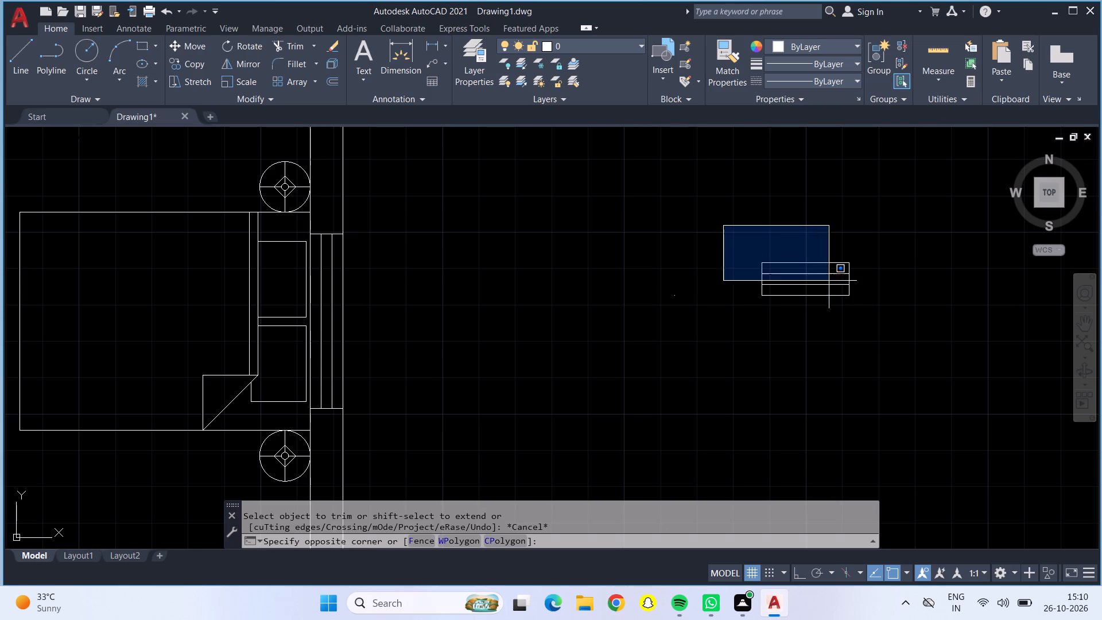
drag(913, 350, 884, 339)
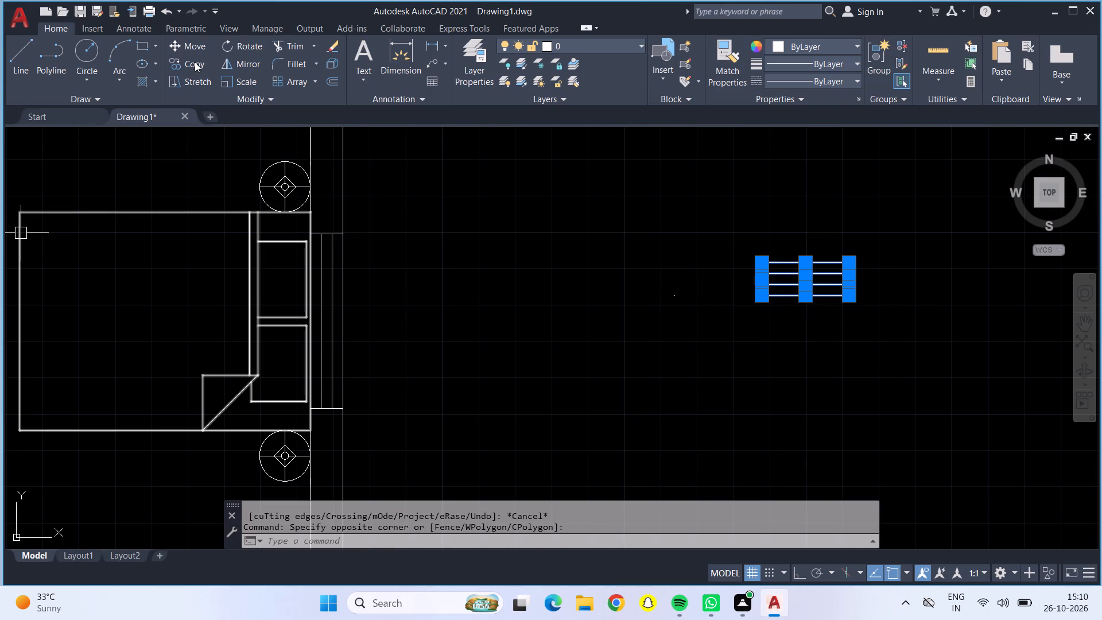
click(195, 62)
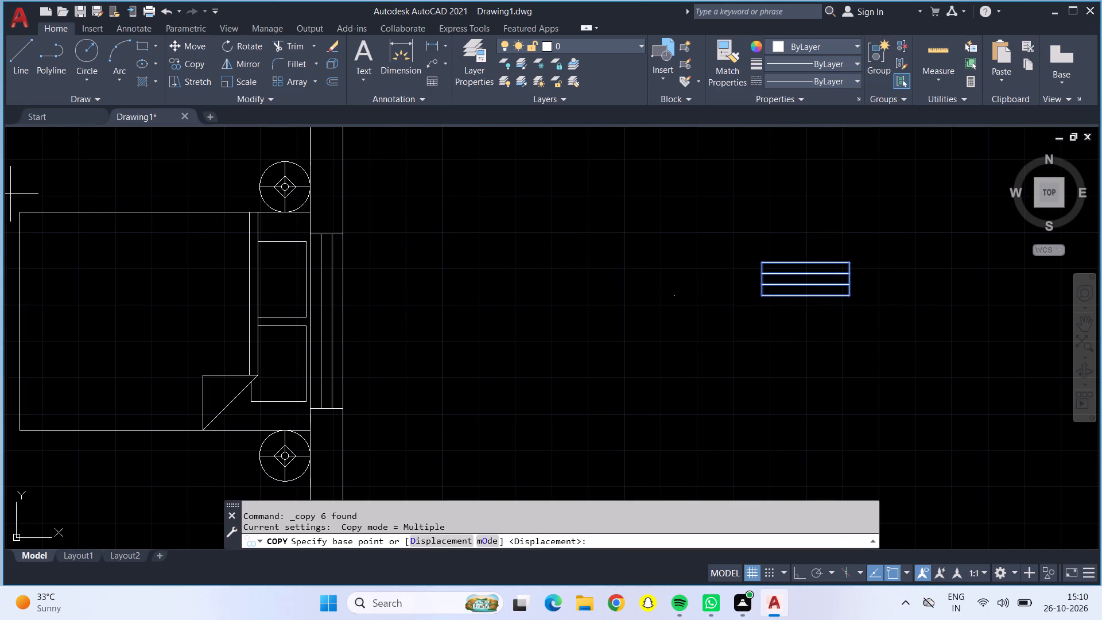
click(802, 259)
scroll(596, 253, down, 4)
scroll(464, 162, up, 3)
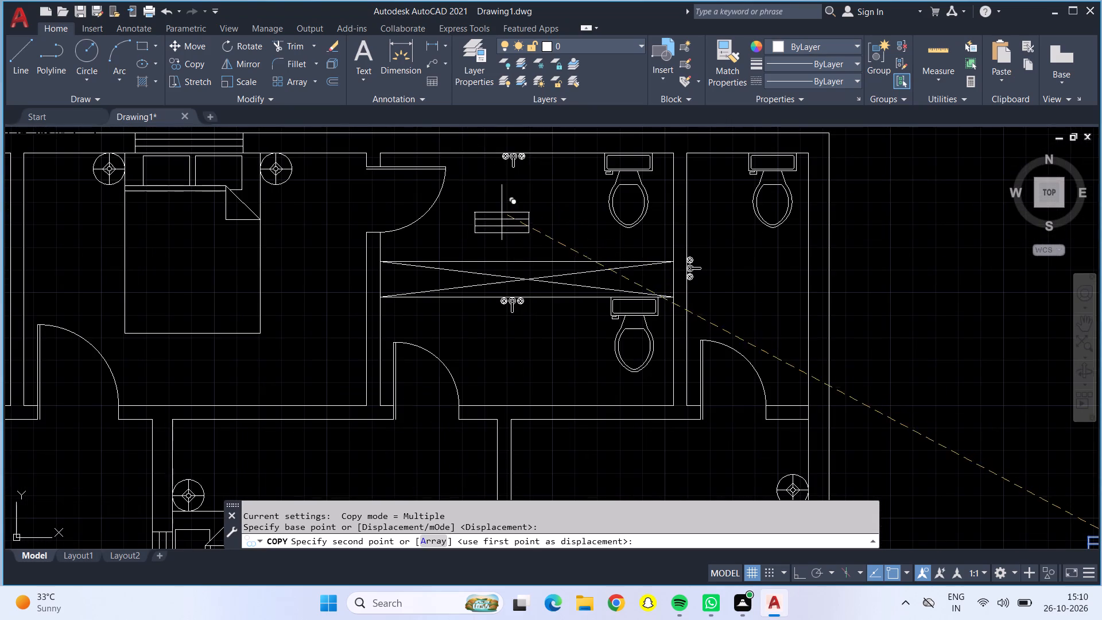
middle_drag(503, 214, 399, 296)
scroll(521, 207, up, 2)
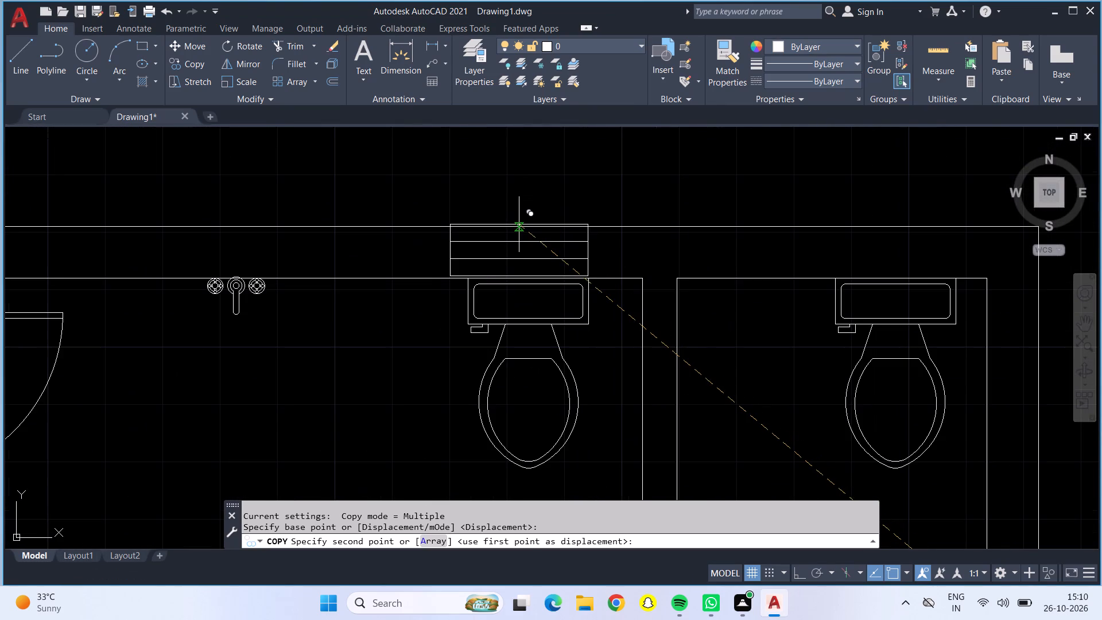
click(529, 226)
Place another 2' window copy behind the toilet of the right unit's middle bathroom, against the crossed shaft.
scroll(513, 233, down, 3)
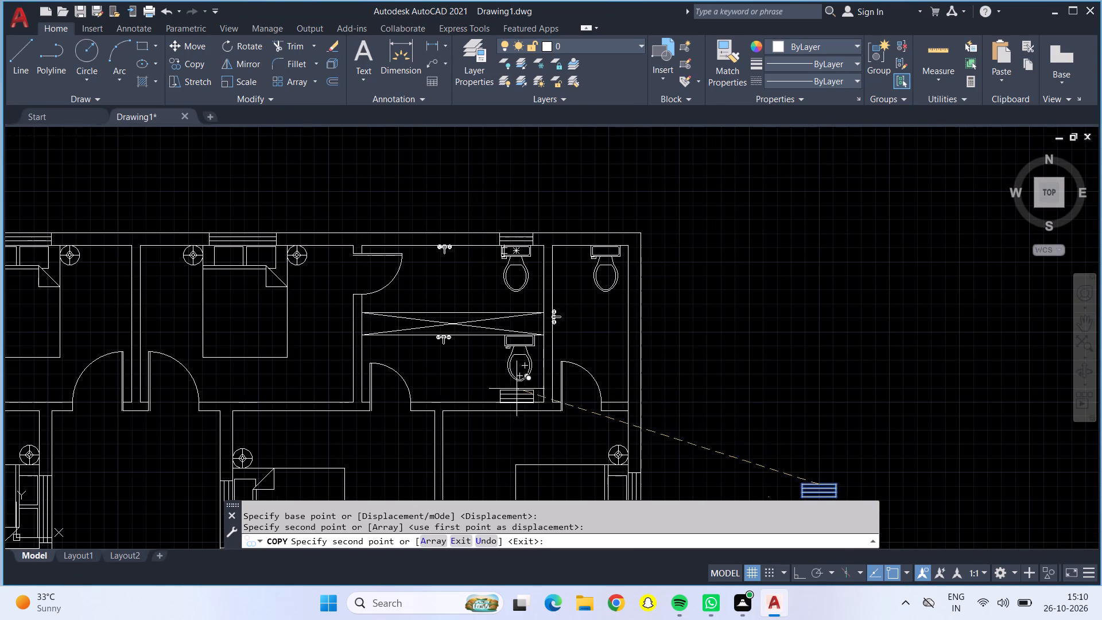
scroll(517, 330, up, 3)
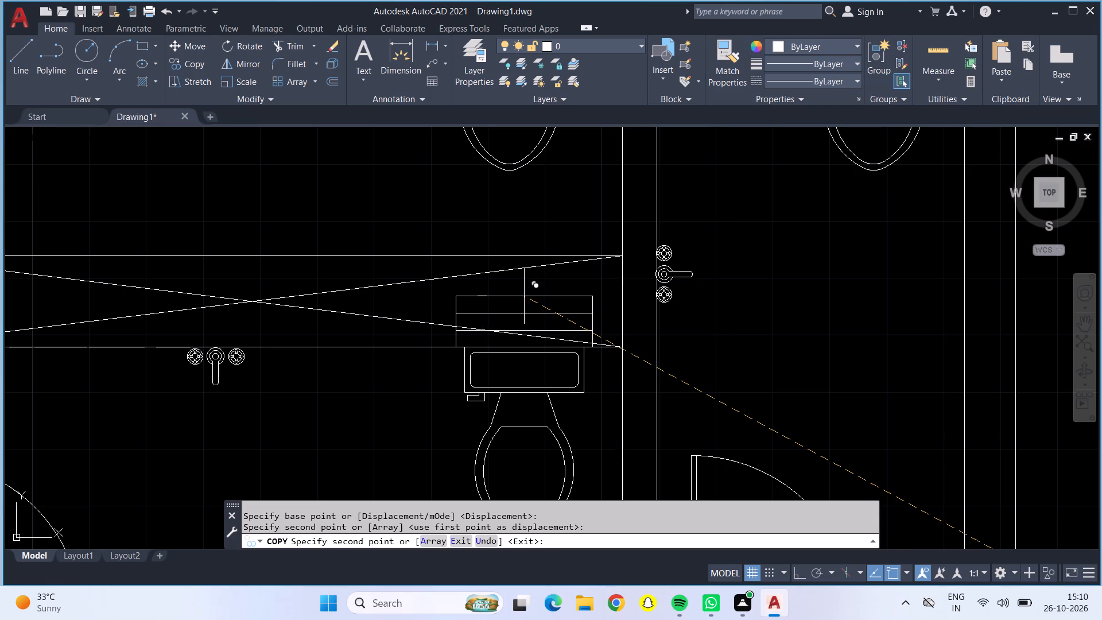
click(524, 296)
scroll(524, 296, down, 1)
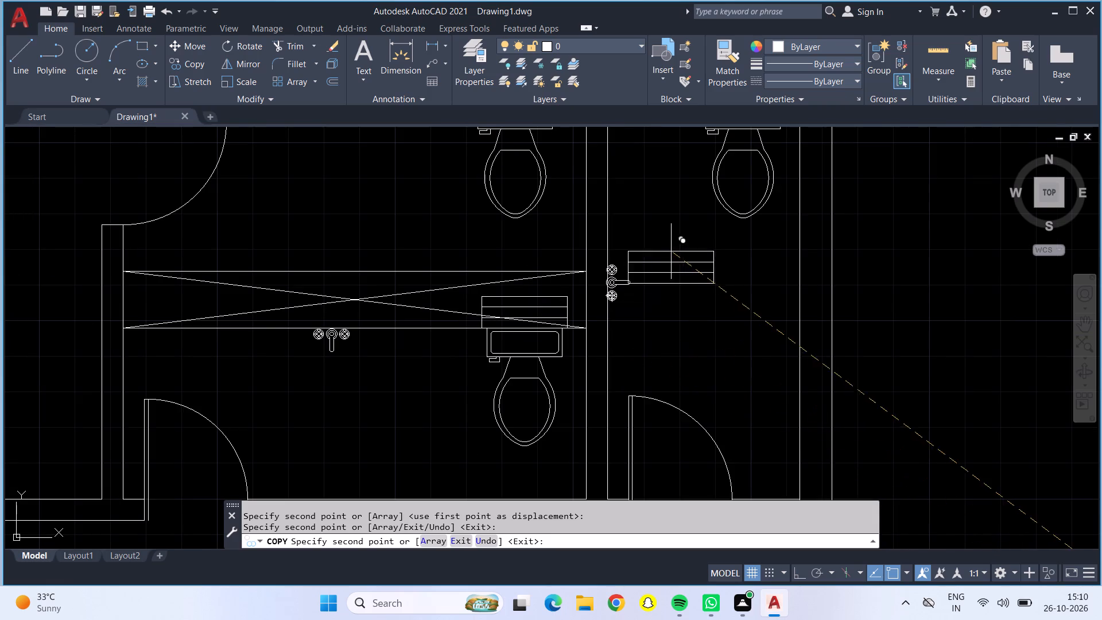
Place a 2' window copy in the north wall of the right unit's northeast corner bathroom, behind the toilet.
scroll(686, 249, down, 1)
middle_drag(686, 249, 560, 363)
scroll(604, 244, up, 4)
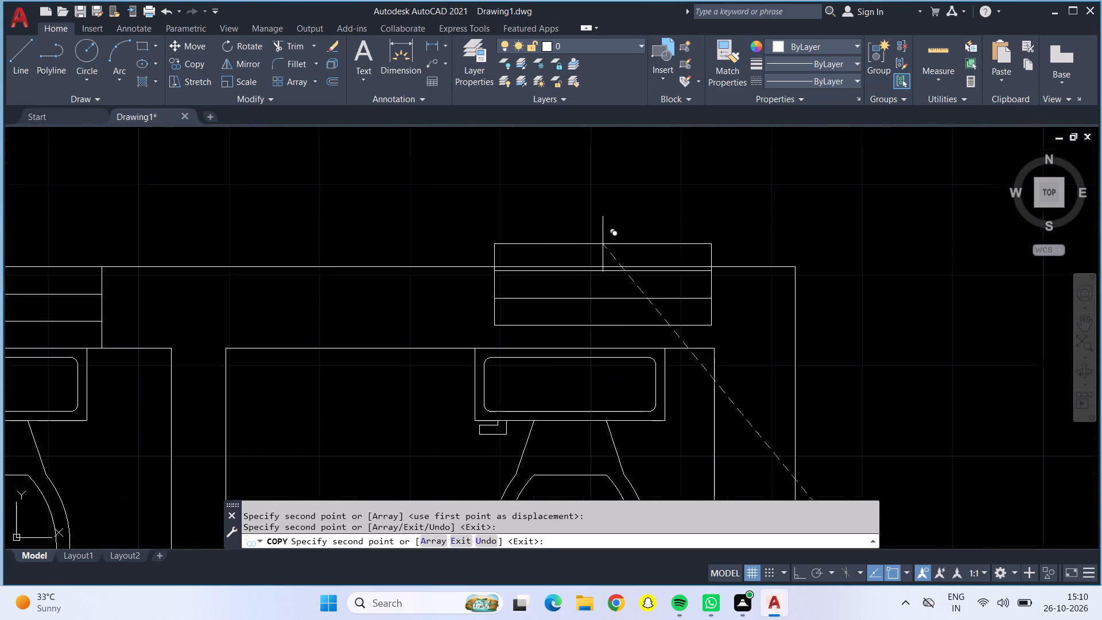
click(569, 281)
scroll(569, 279, down, 2)
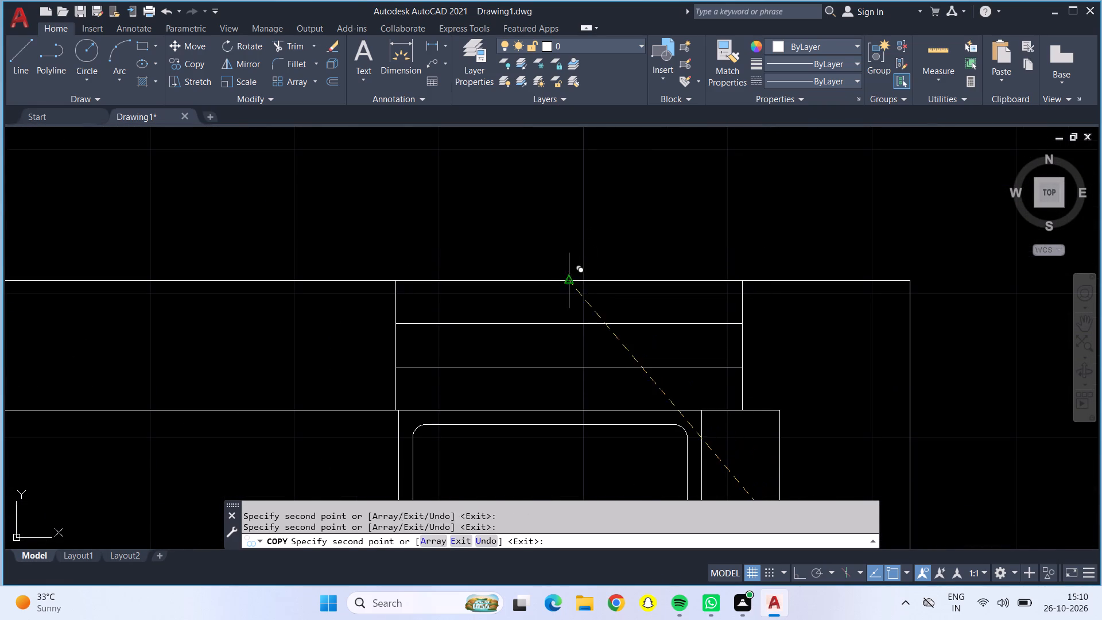
Place another 2' window copy behind the toilet of the left unit's middle bathroom, against the crossed shaft.
scroll(569, 279, down, 2)
scroll(366, 359, down, 2)
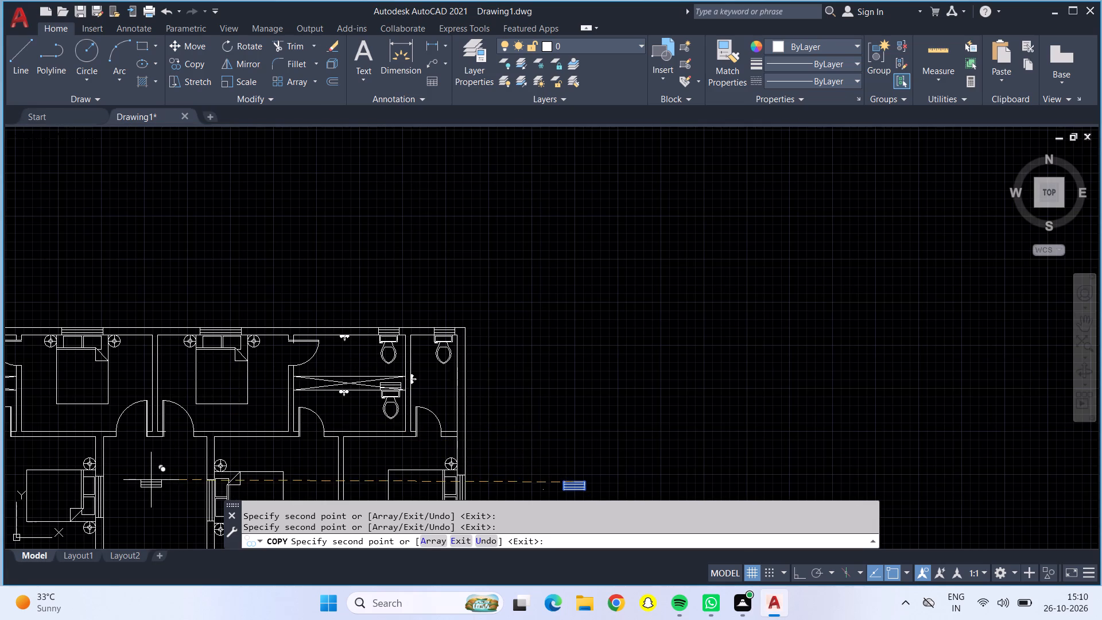
middle_drag(151, 480, 439, 391)
scroll(195, 304, up, 5)
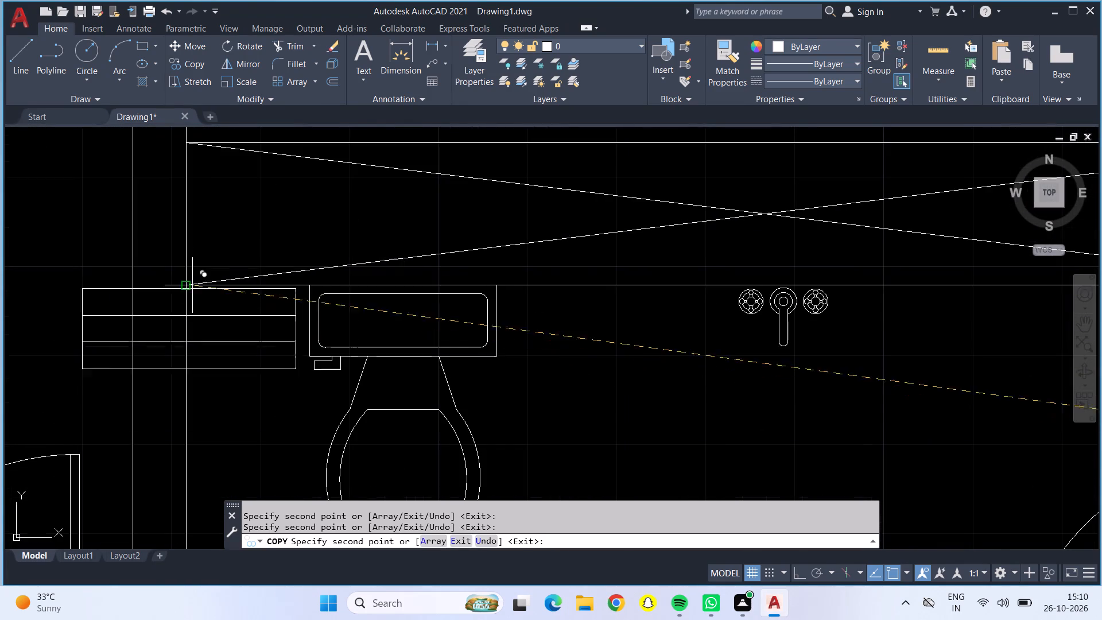
scroll(338, 232, up, 2)
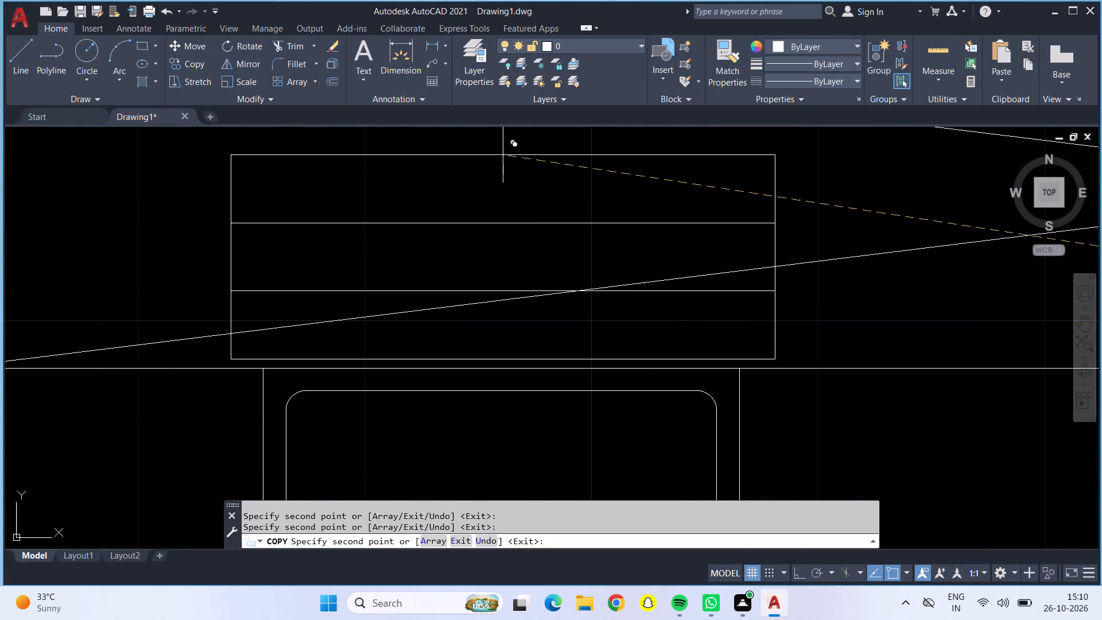
click(502, 164)
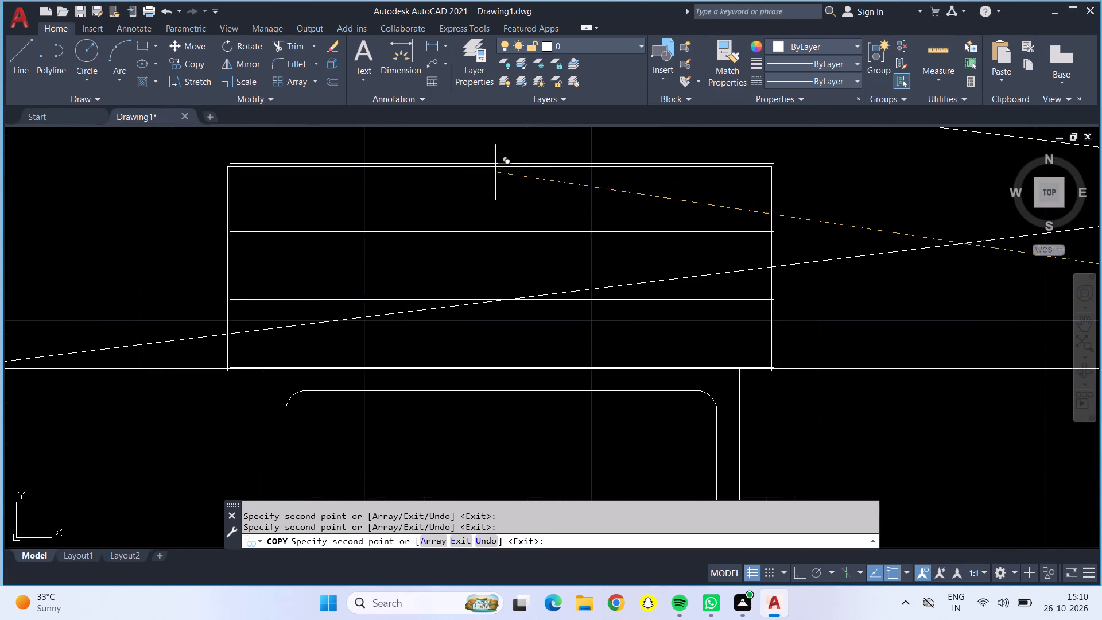
Place a 2' window copy in the north wall behind the toilet of the left unit's bathroom north of the crossed shaft.
scroll(491, 179, down, 4)
middle_drag(392, 218, 372, 416)
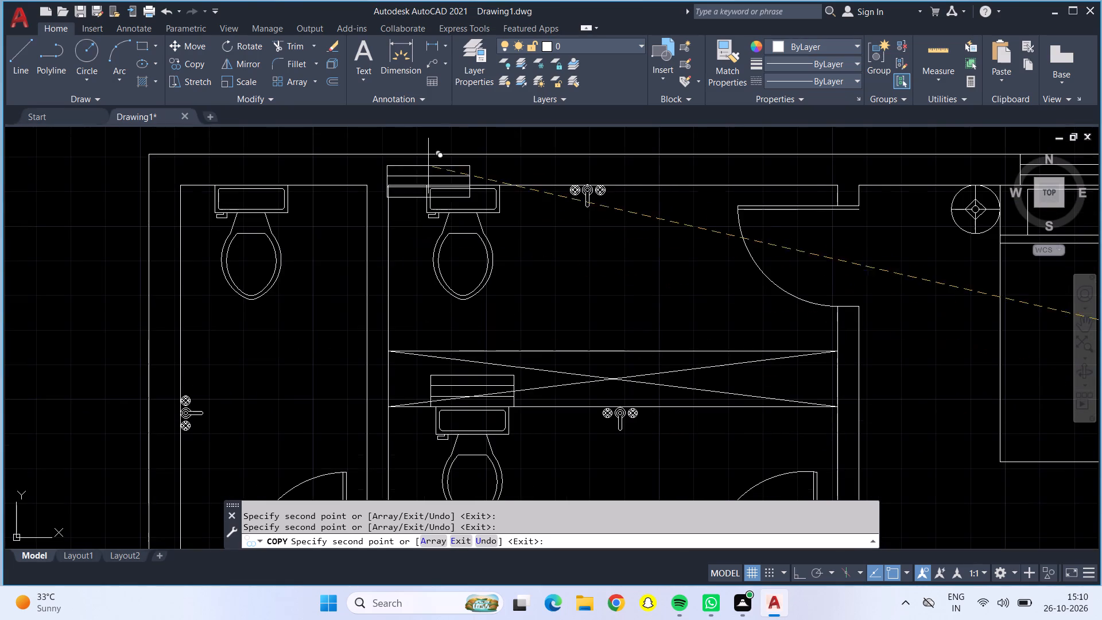
scroll(459, 150, up, 2)
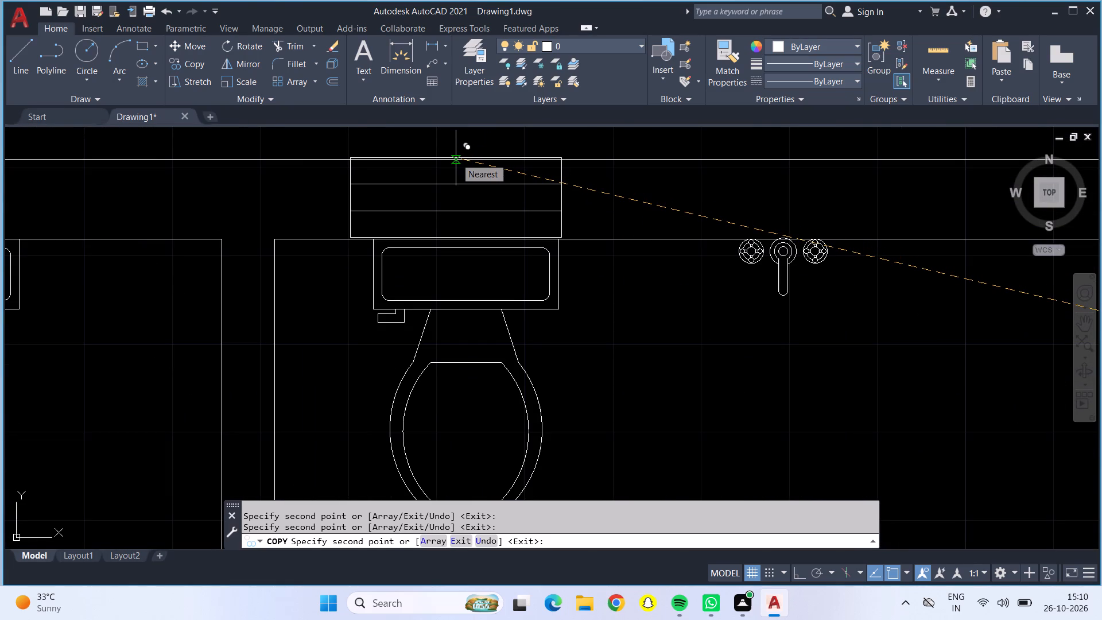
click(456, 159)
Place 2' window copies in the north wall of the left unit's northwest corner bathroom, behind the toilet.
scroll(456, 165, down, 3)
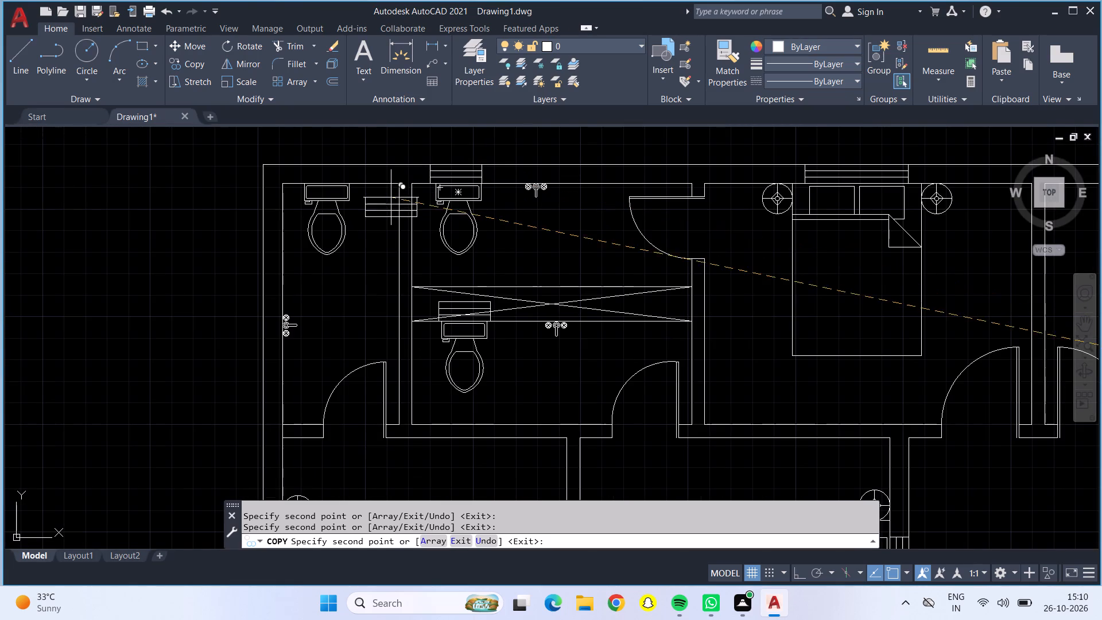
scroll(315, 165, up, 3)
click(337, 162)
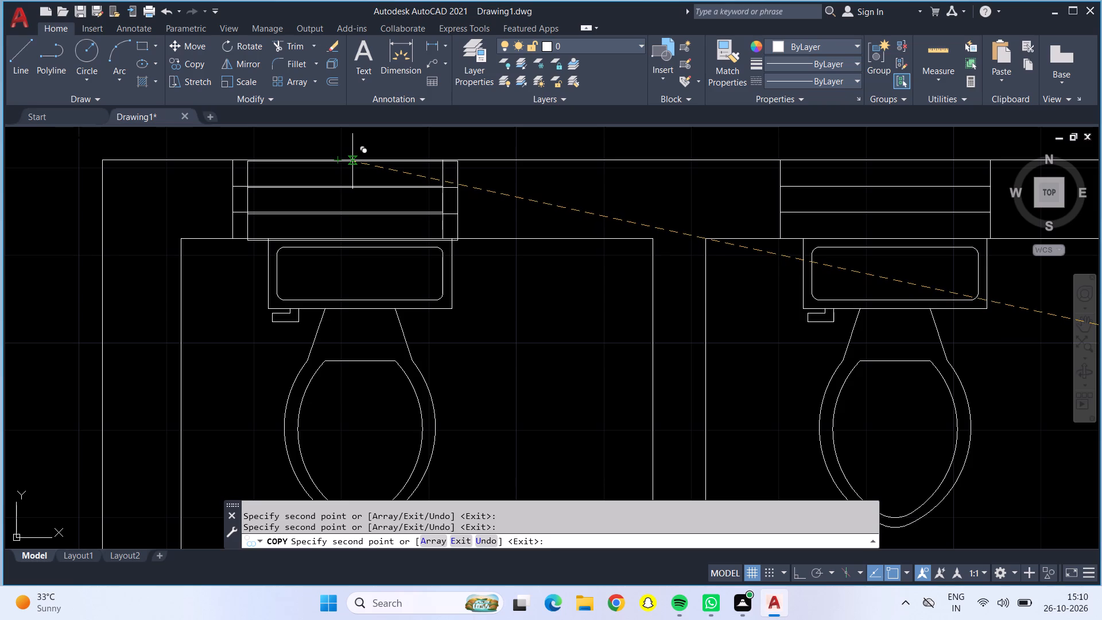
scroll(378, 180, down, 2)
click(367, 174)
Place a spare 2' window copy in the open passage between the two units' stair-side bathrooms and end the copying.
scroll(358, 211, down, 2)
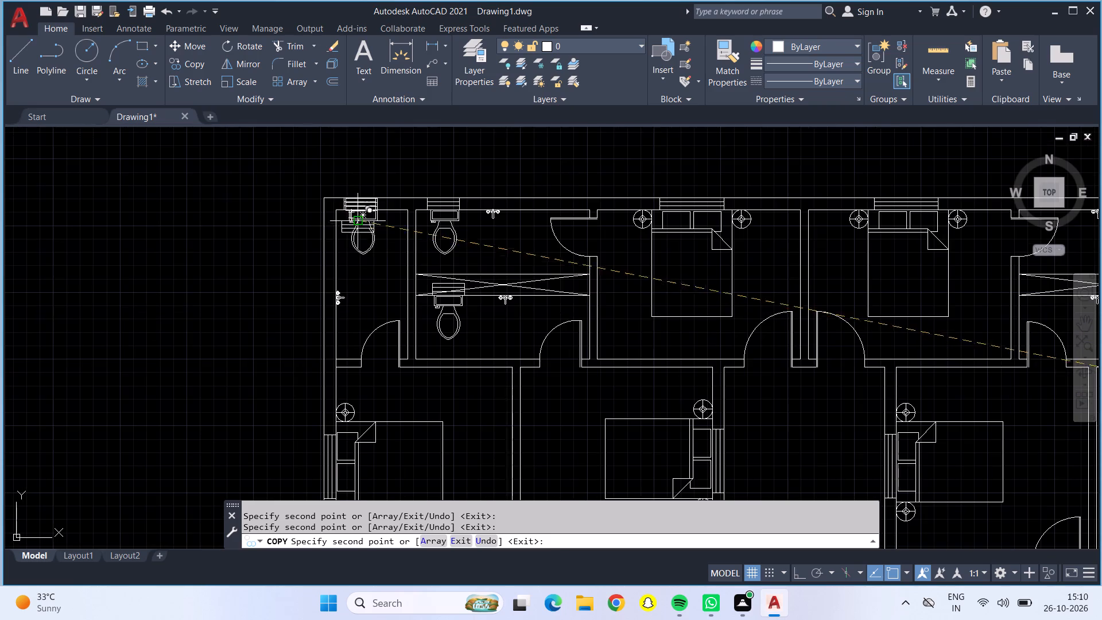
scroll(361, 293, down, 1)
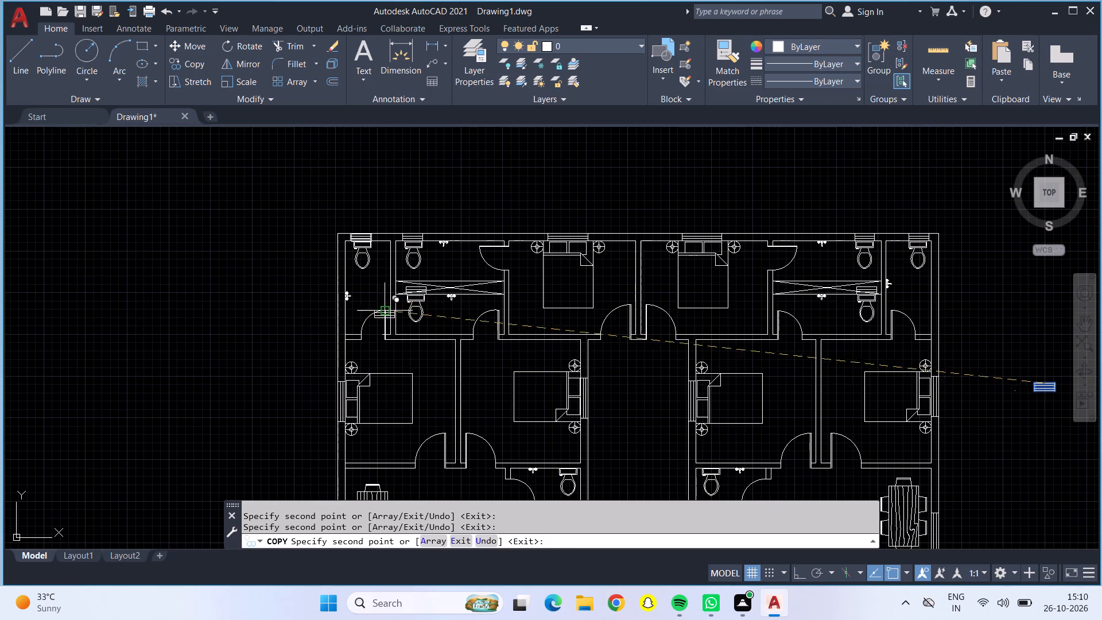
middle_drag(437, 363, 406, 182)
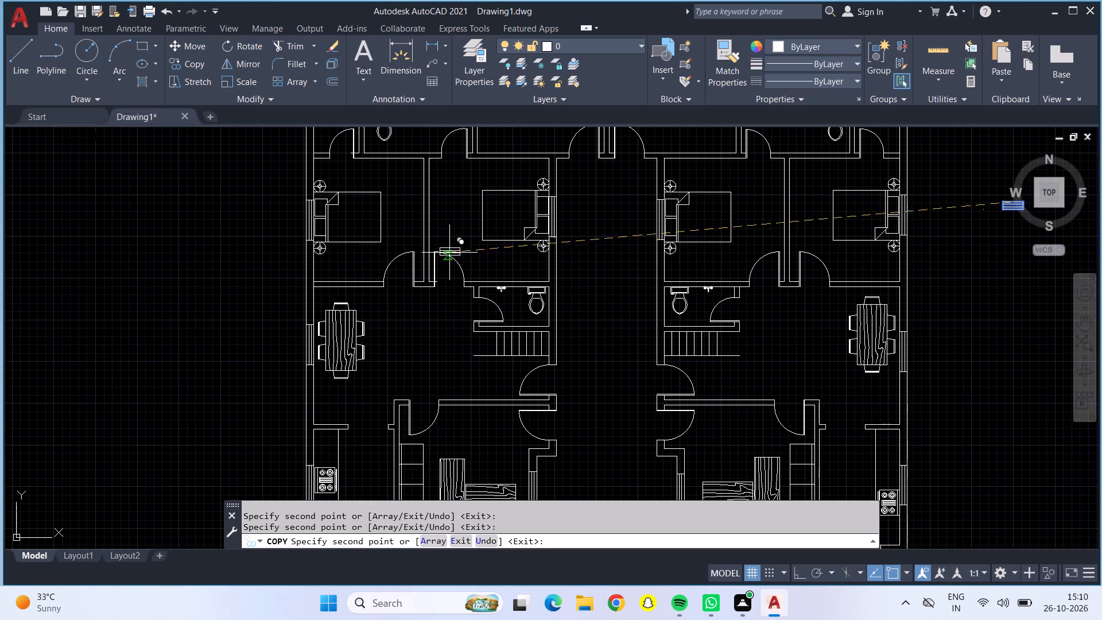
click(591, 307)
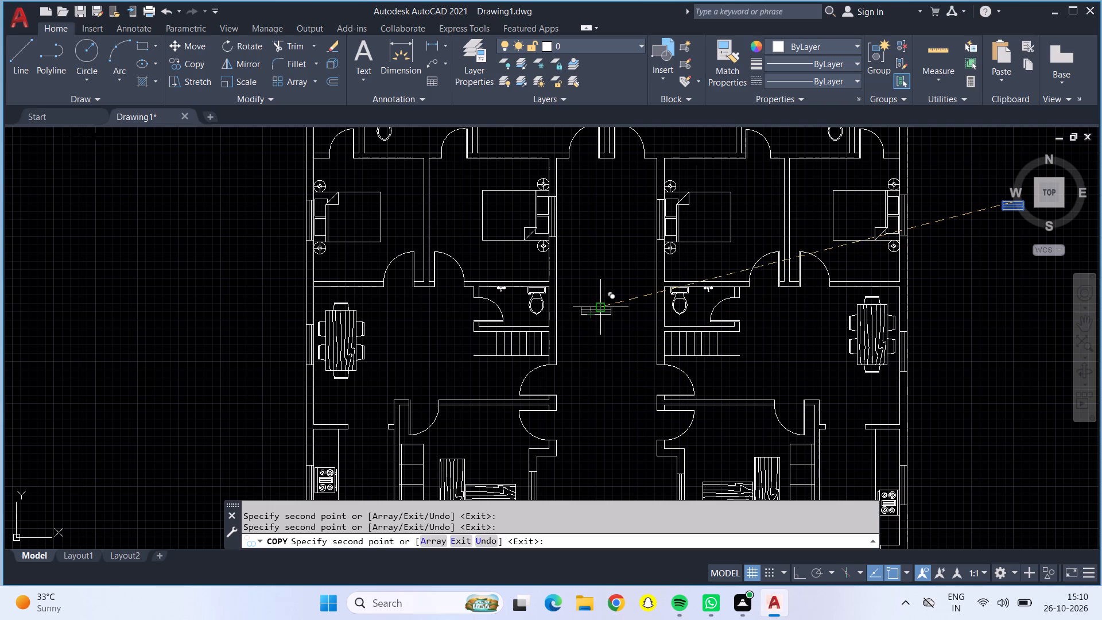
key(Escape)
Rotate the spare window in the passage a quarter turn about its southeast corner so that it runs north-south.
scroll(573, 305, up, 3)
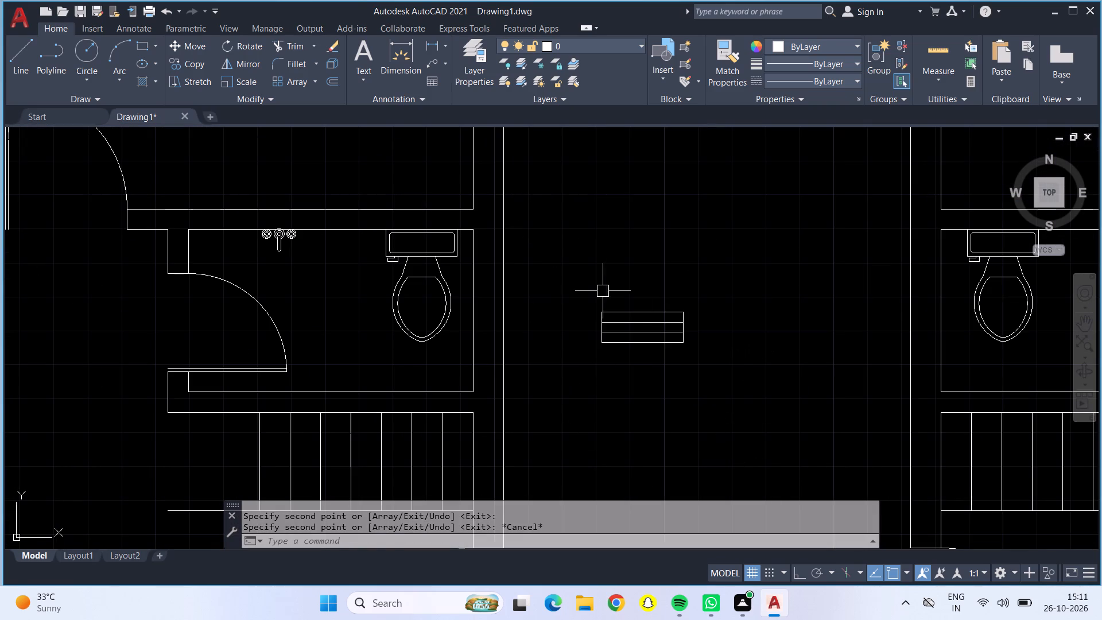
click(595, 292)
drag(580, 293, 622, 300)
drag(572, 296, 586, 296)
click(748, 404)
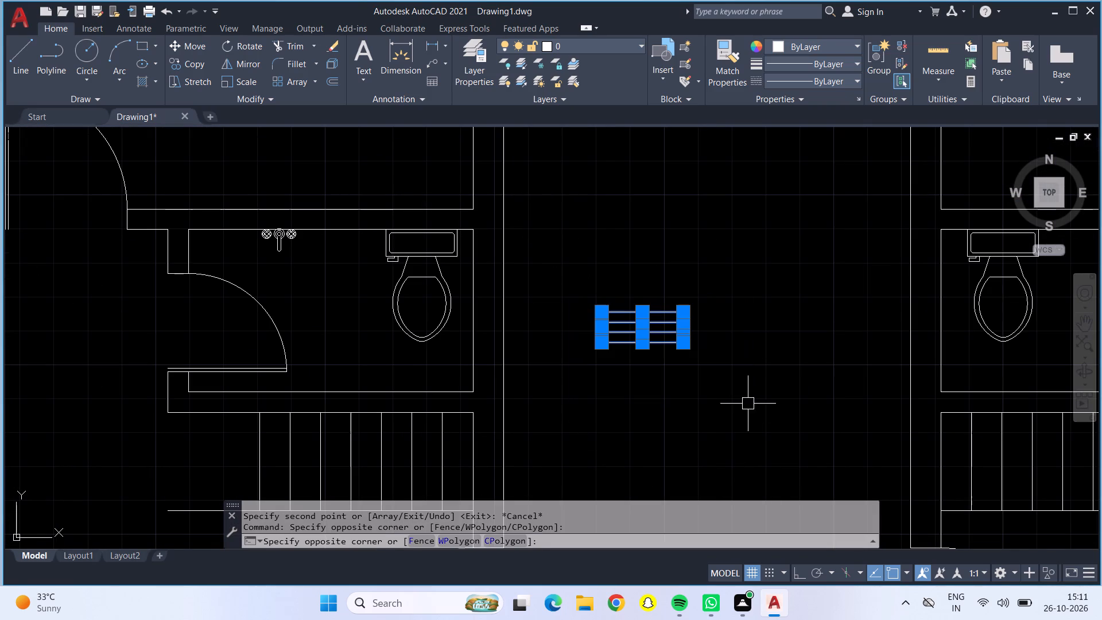
click(239, 41)
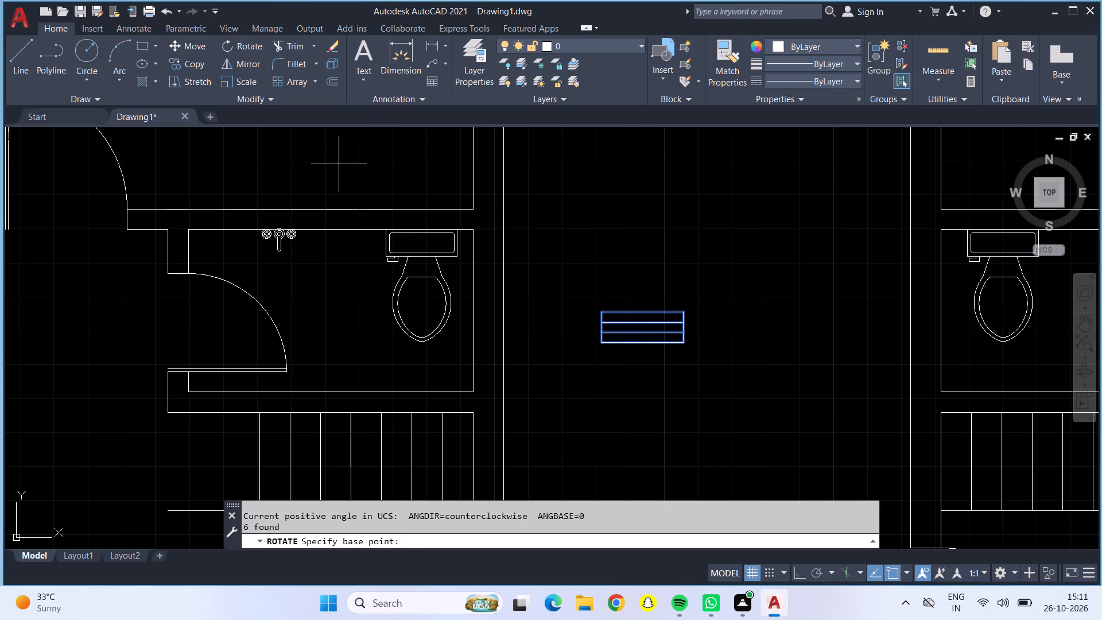
click(683, 344)
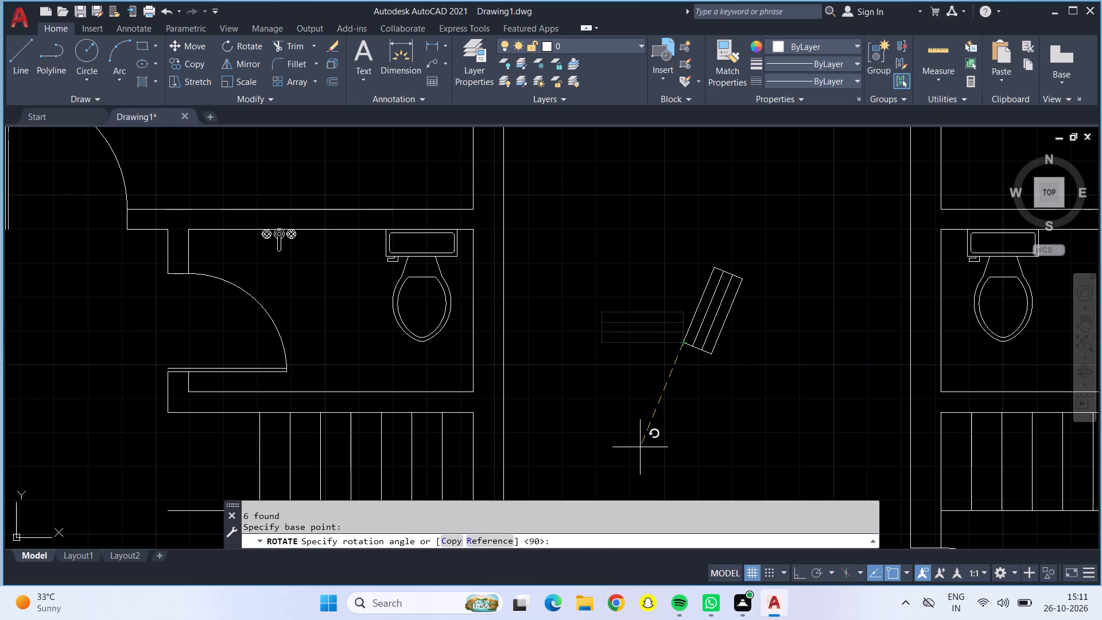
key(F8)
click(684, 429)
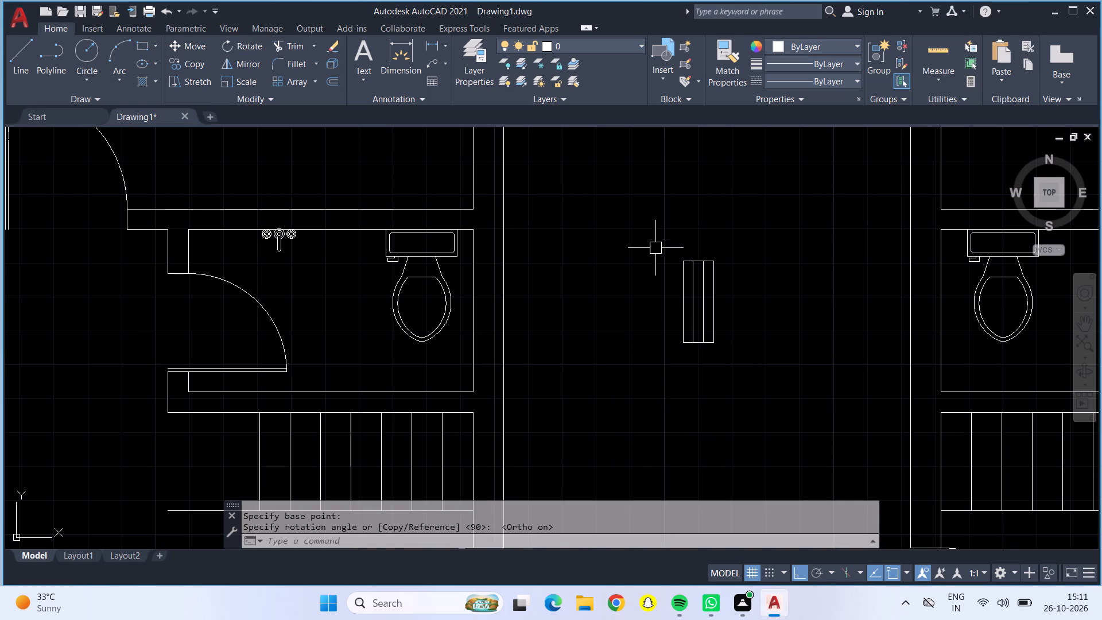
Copy the rotated window from its west side's midpoint into the passage-side walls of both units' stair-side bathrooms, beside the toilets.
drag(653, 230, 669, 226)
click(762, 408)
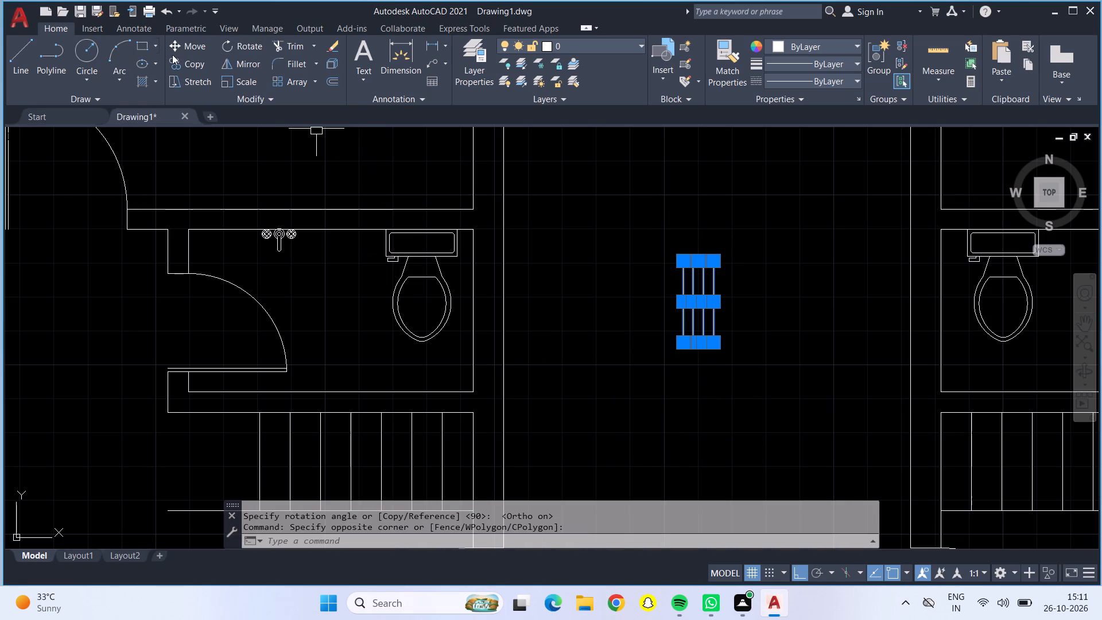
click(193, 61)
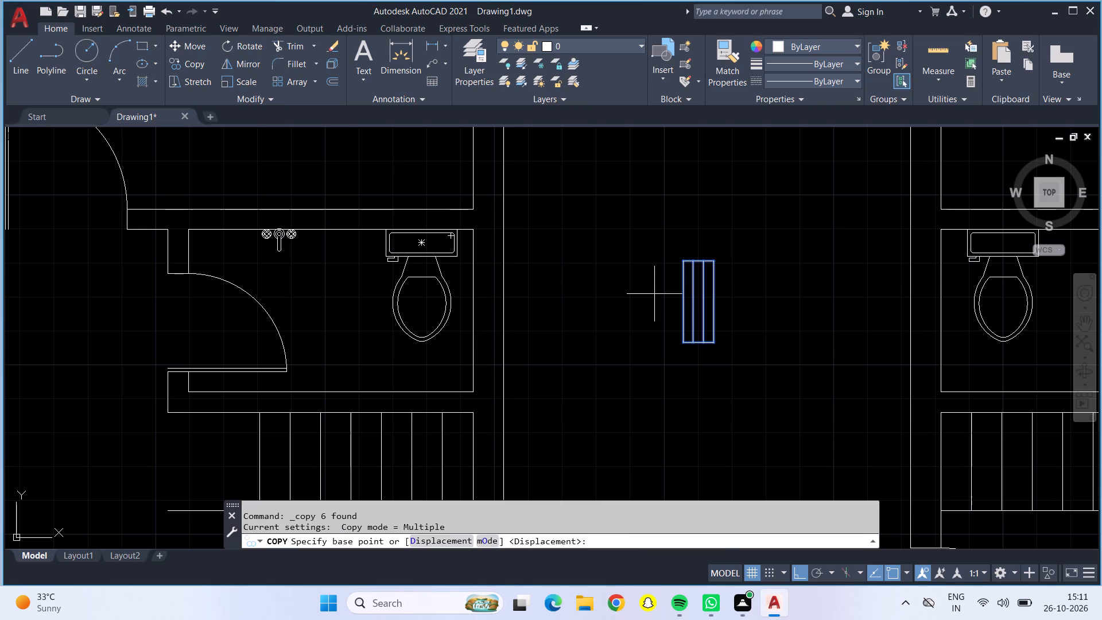
click(680, 303)
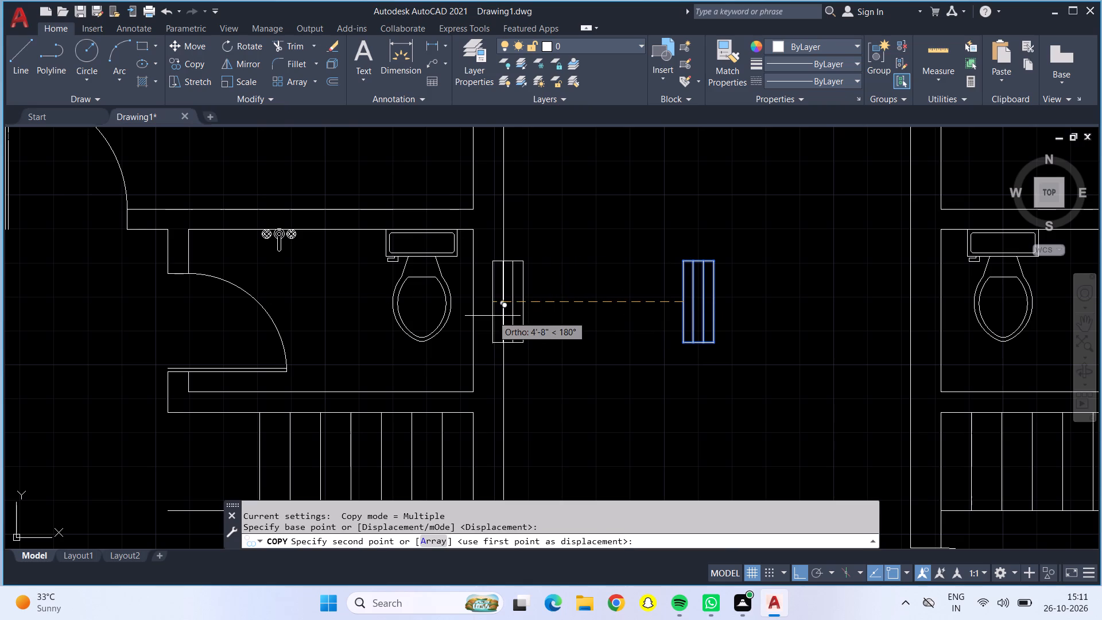
click(473, 301)
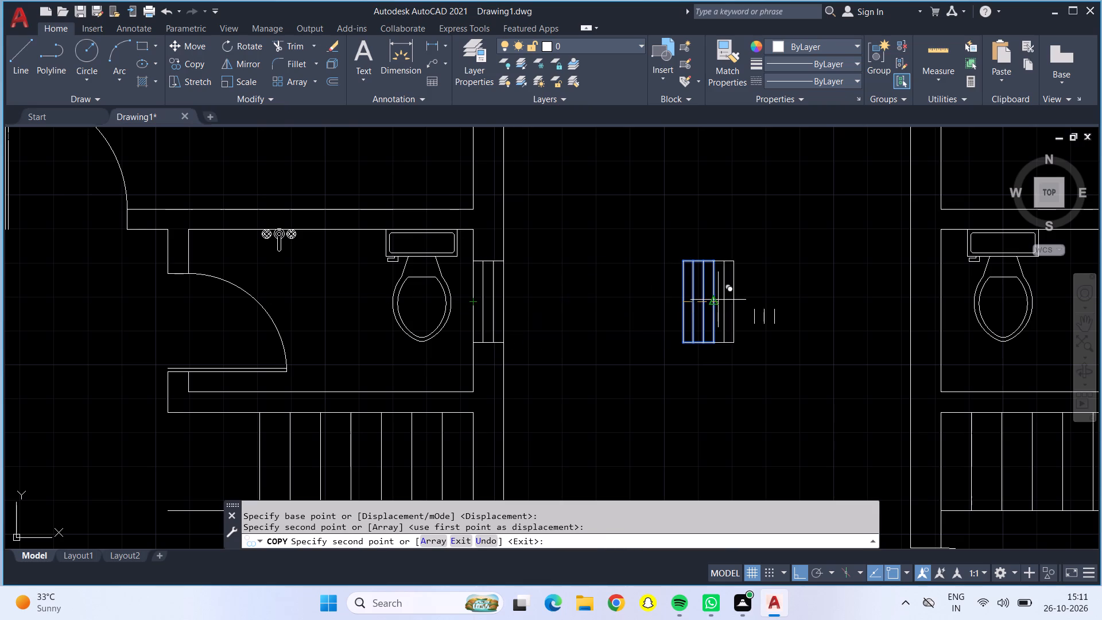
click(913, 300)
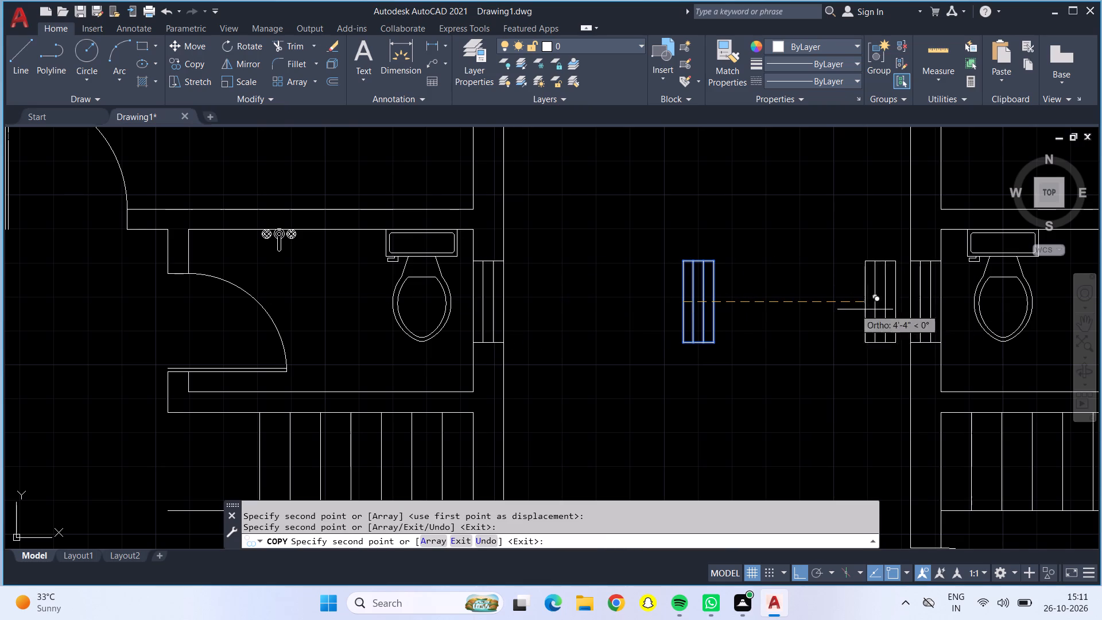
key(Escape)
Erase the rotated spare window left in the passage between the units.
click(624, 237)
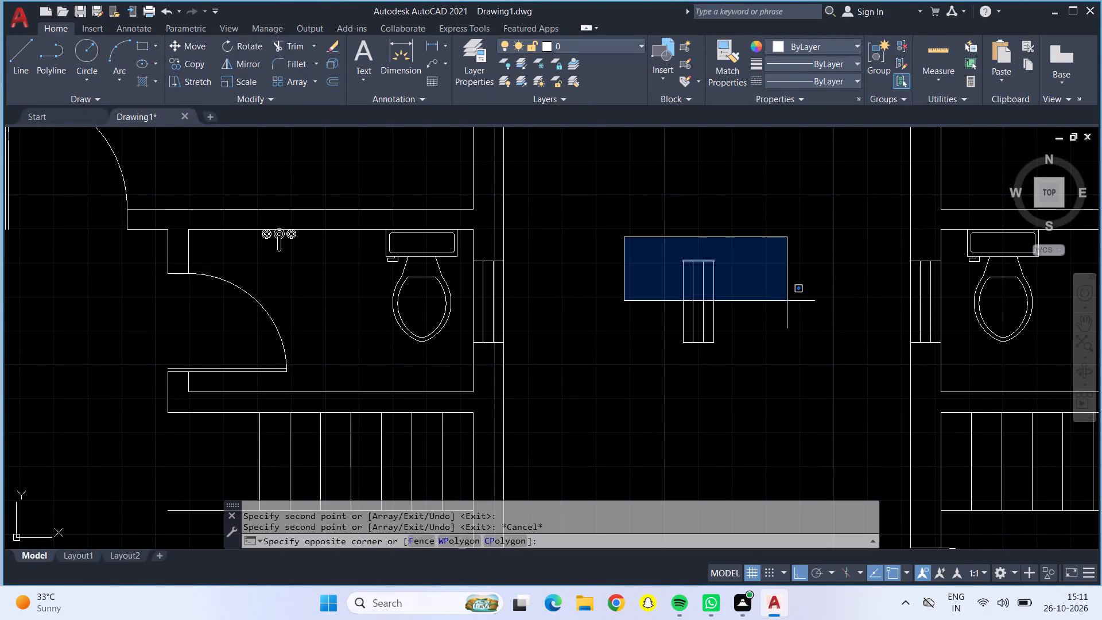
click(785, 375)
key(Delete)
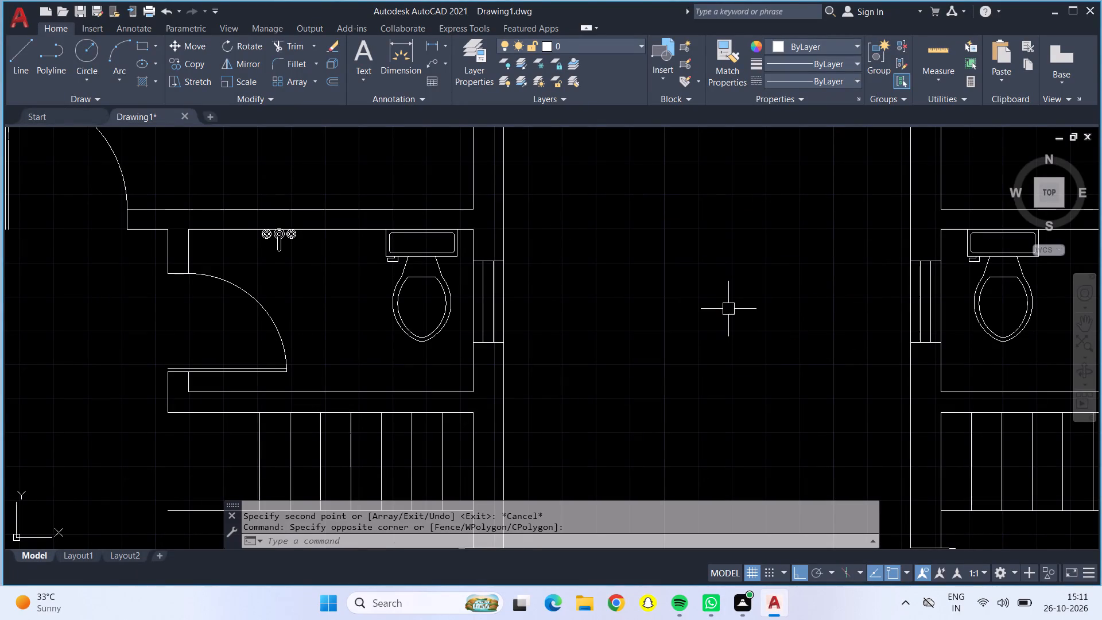
Inspect both units from the north bathrooms and bedrooms down to the kitchens and front area to check the window placement.
scroll(544, 297, down, 2)
scroll(600, 259, down, 1)
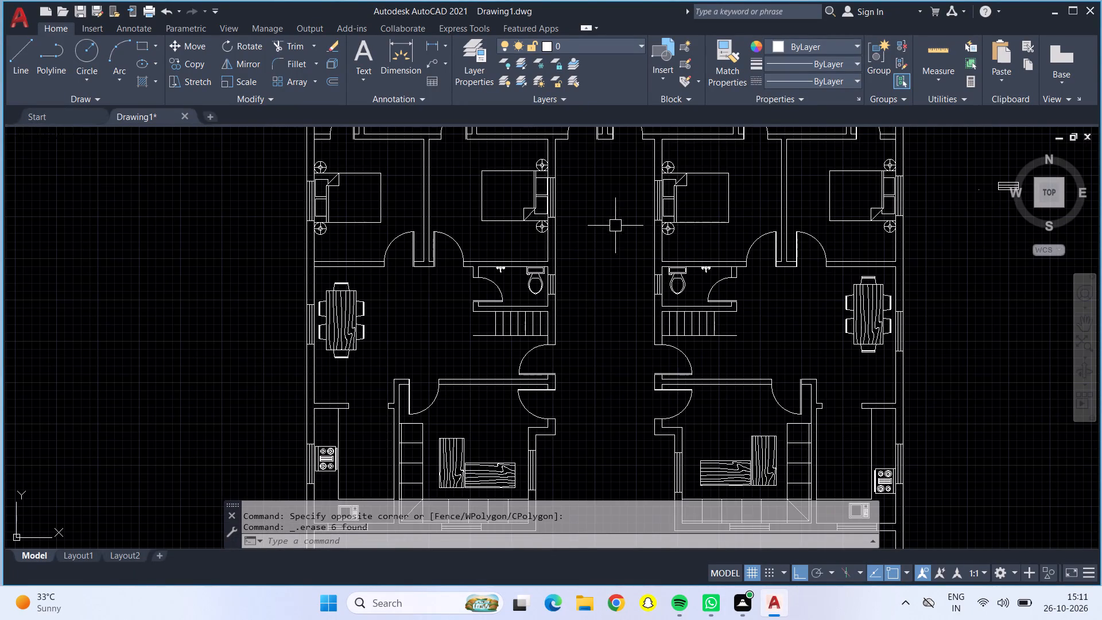
middle_drag(615, 218, 636, 409)
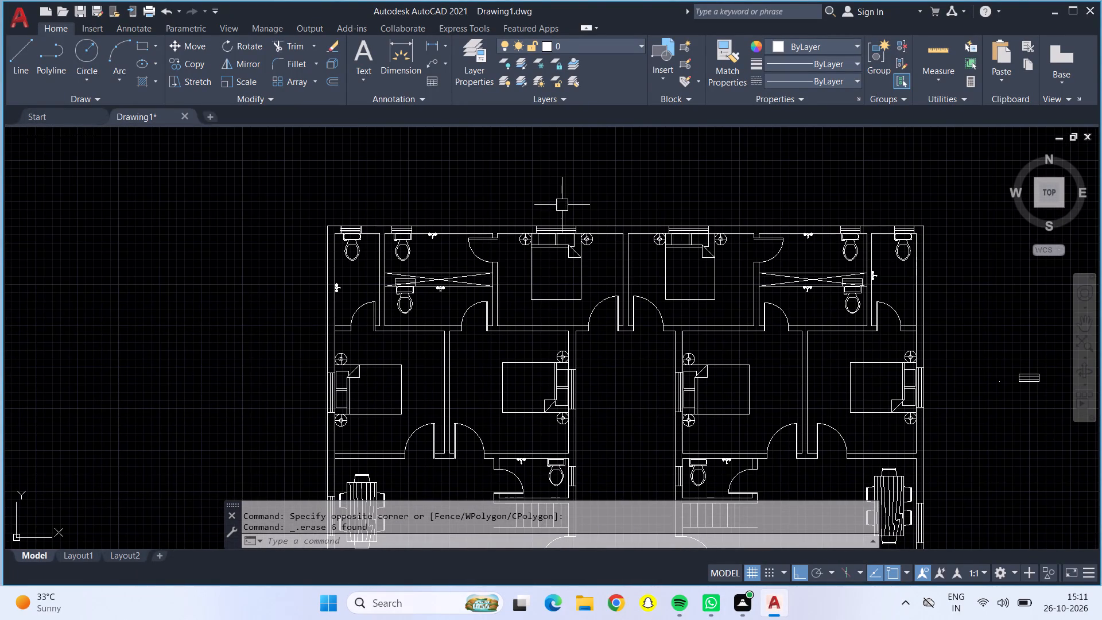
scroll(560, 245, up, 1)
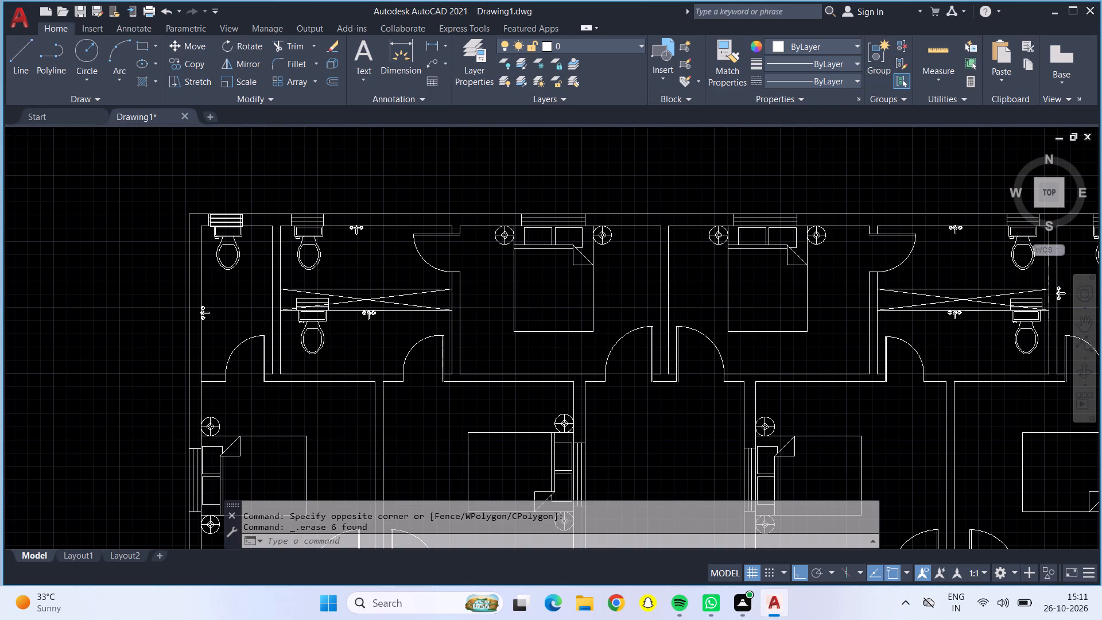
scroll(550, 350, up, 1)
scroll(550, 350, down, 1)
middle_drag(550, 350, 445, 300)
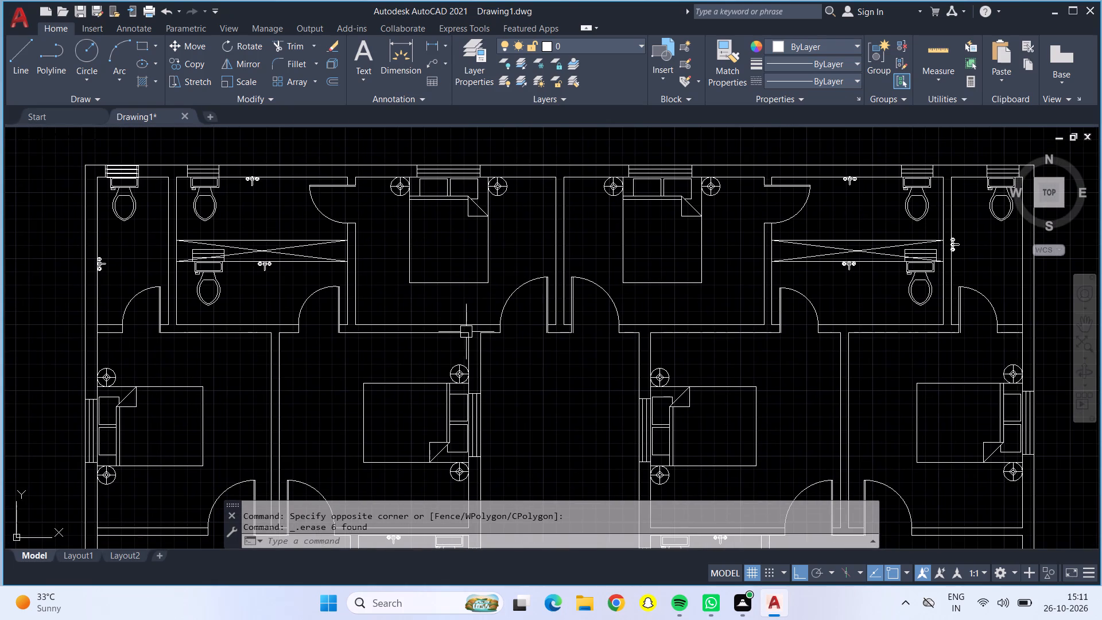
right_click(531, 385)
middle_click(531, 385)
scroll(531, 385, up, 1)
key(Escape)
key(grave)
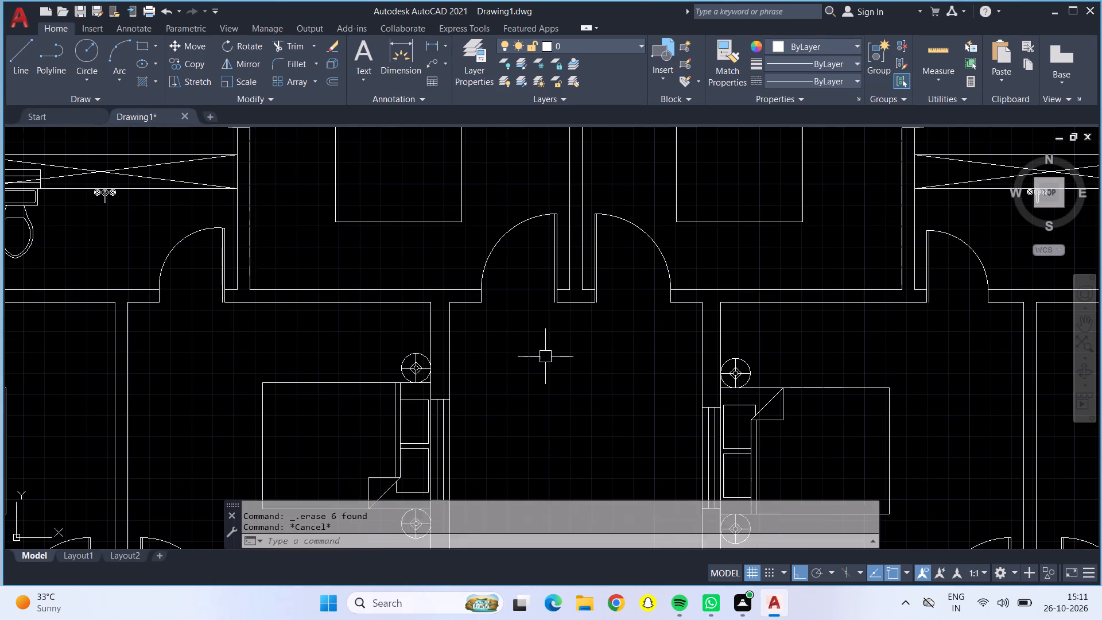
scroll(545, 356, down, 1)
middle_drag(545, 356, 572, 436)
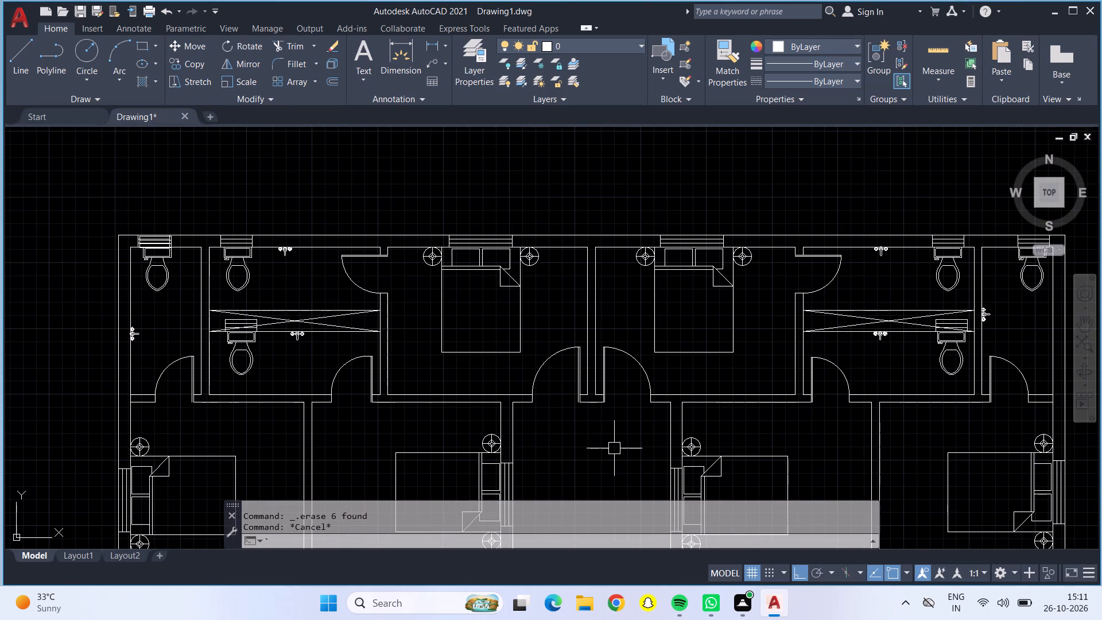
middle_drag(614, 448, 605, 438)
middle_drag(598, 427, 561, 355)
scroll(560, 353, down, 2)
middle_drag(540, 383, 540, 362)
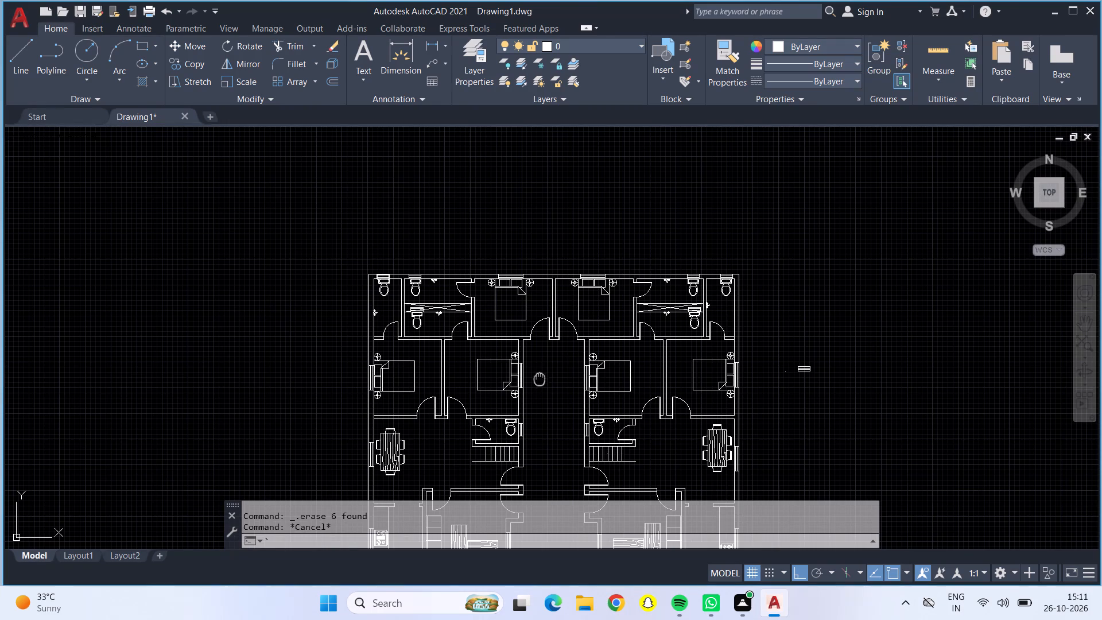
middle_drag(540, 362, 540, 251)
middle_drag(541, 437, 542, 397)
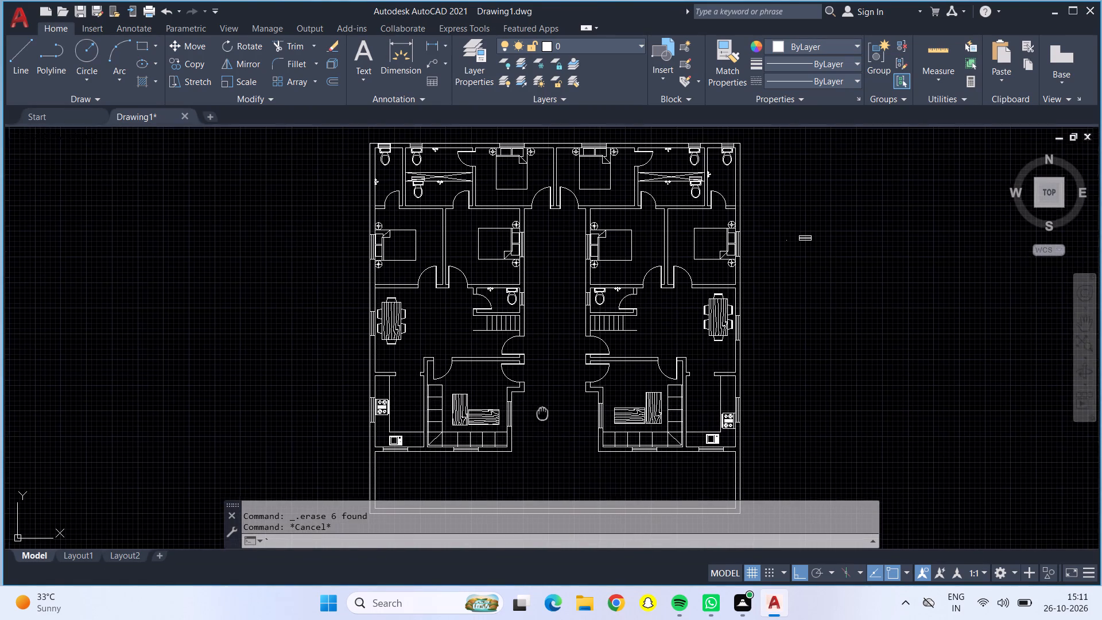
middle_drag(542, 397, 546, 362)
scroll(569, 390, up, 1)
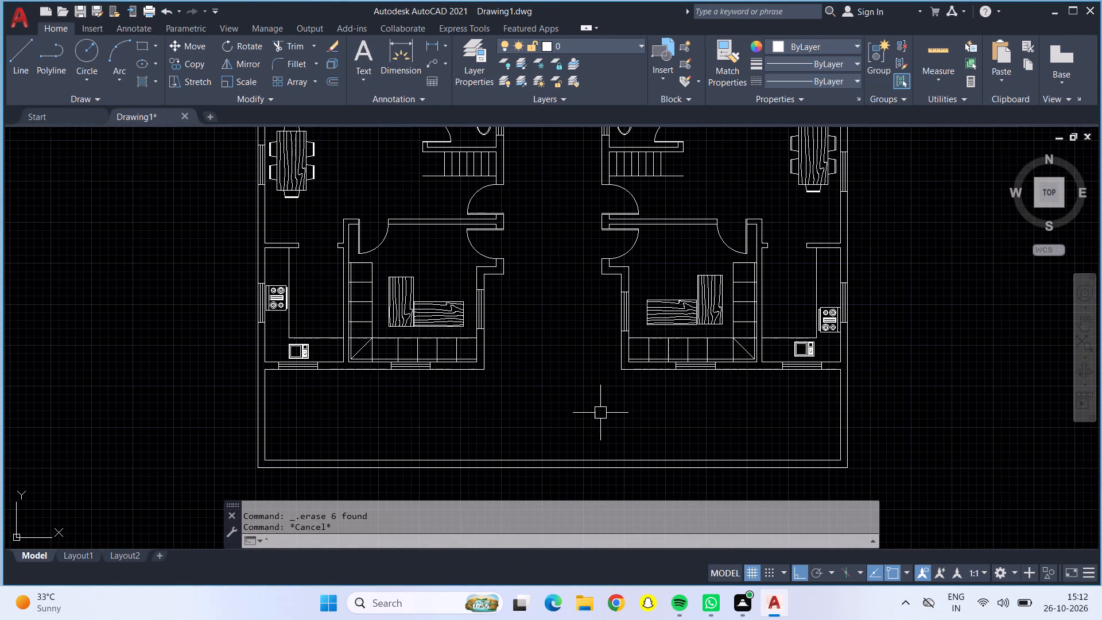
Draw a line across the east unit's outer wall, extending the kitchen's south wall face from the inner corner to the outer edge.
scroll(603, 414, up, 1)
middle_drag(603, 414, 591, 410)
scroll(588, 409, down, 1)
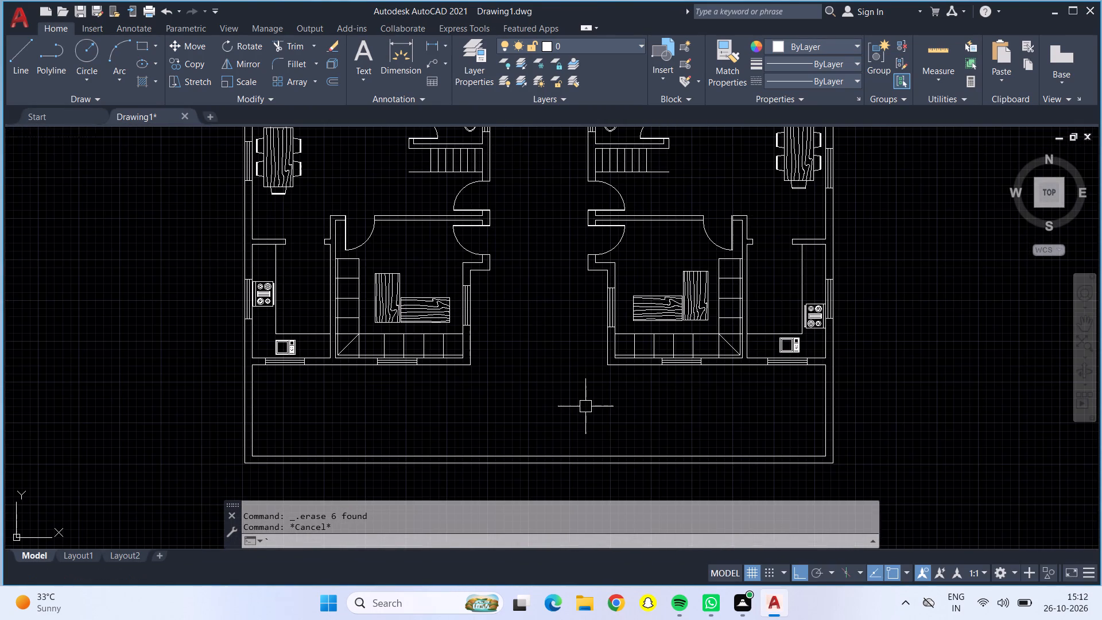
middle_drag(585, 406, 600, 351)
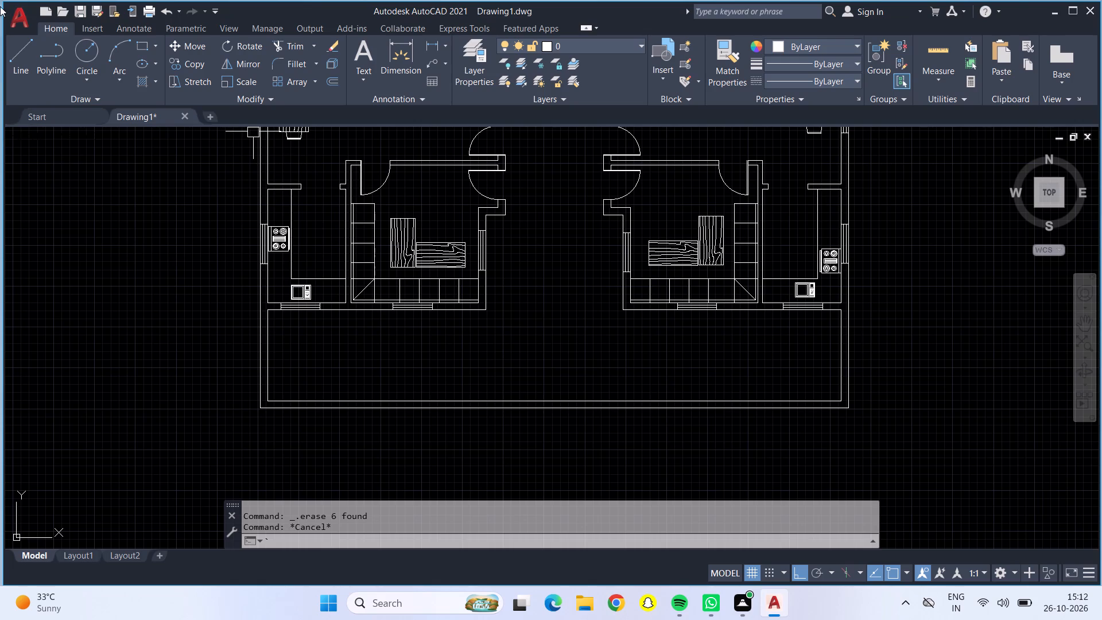
click(28, 51)
scroll(862, 297, up, 3)
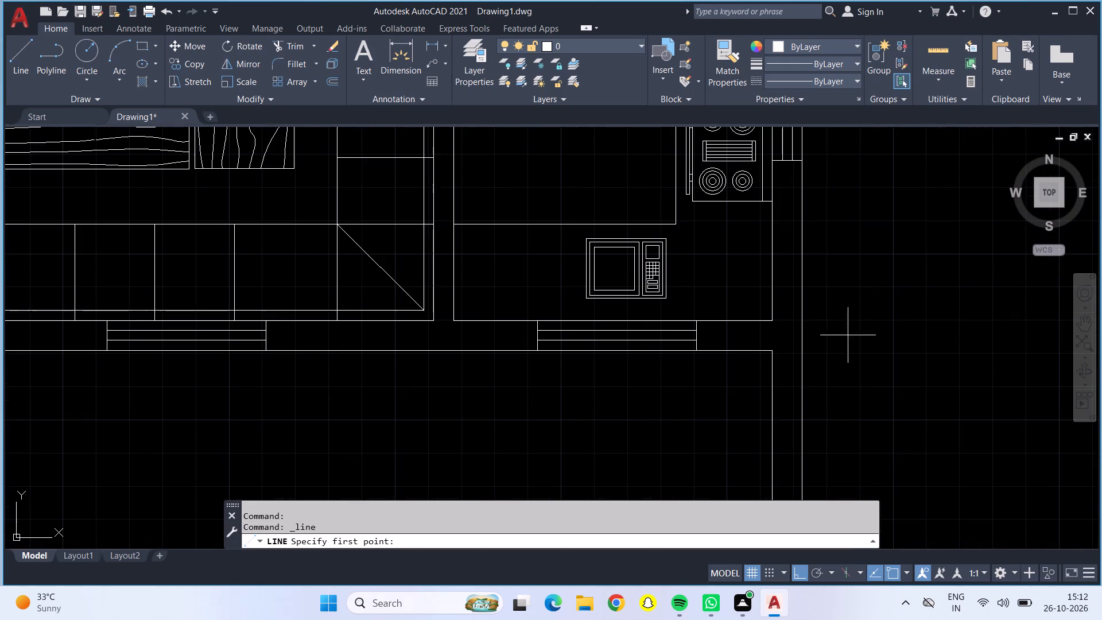
click(773, 351)
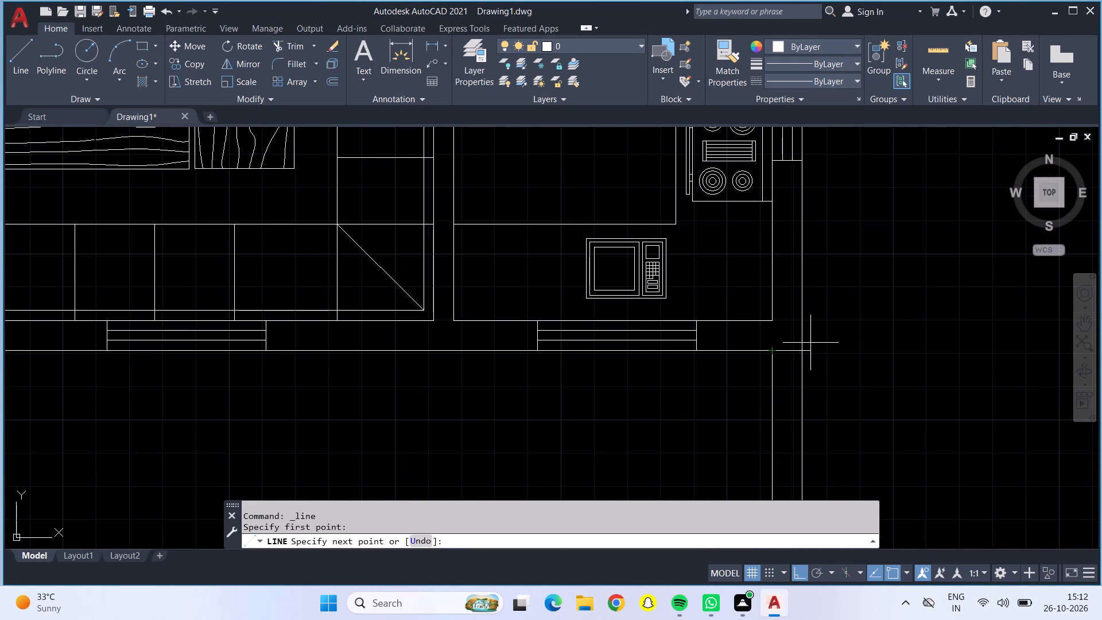
click(801, 349)
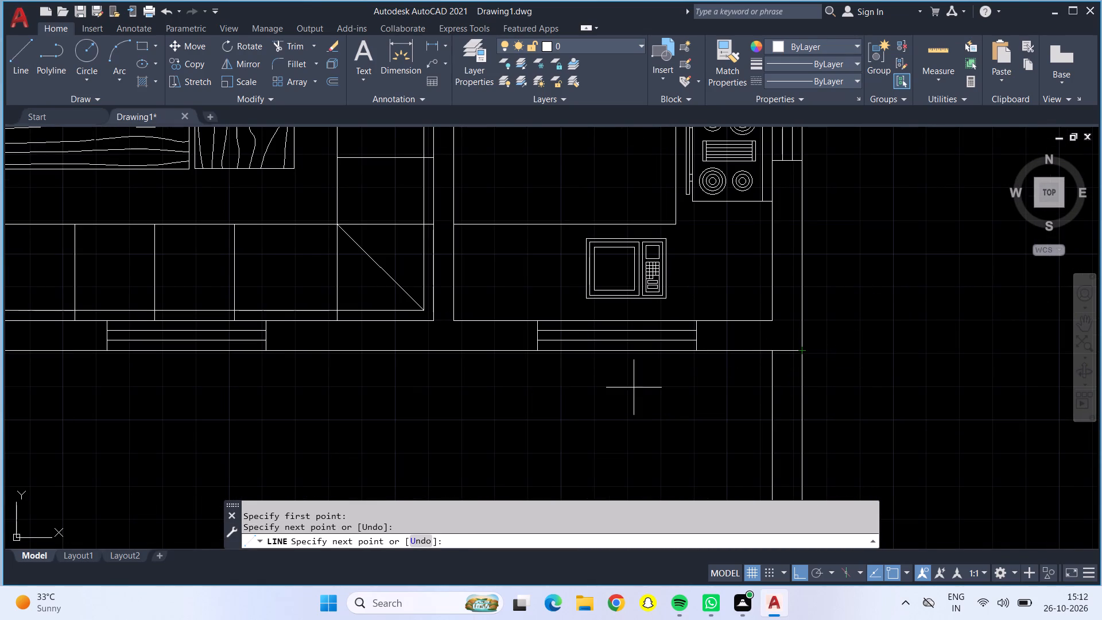
double_click(573, 397)
click(570, 392)
key(Escape)
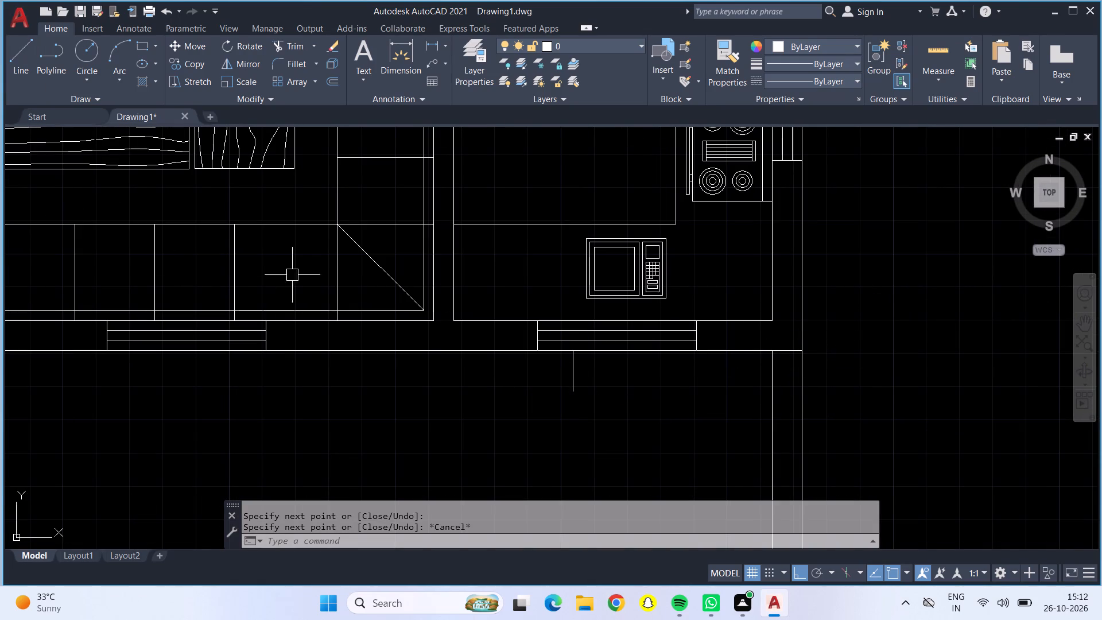
Erase the stray short vertical line hanging below the east unit's kitchen window.
click(588, 375)
click(549, 375)
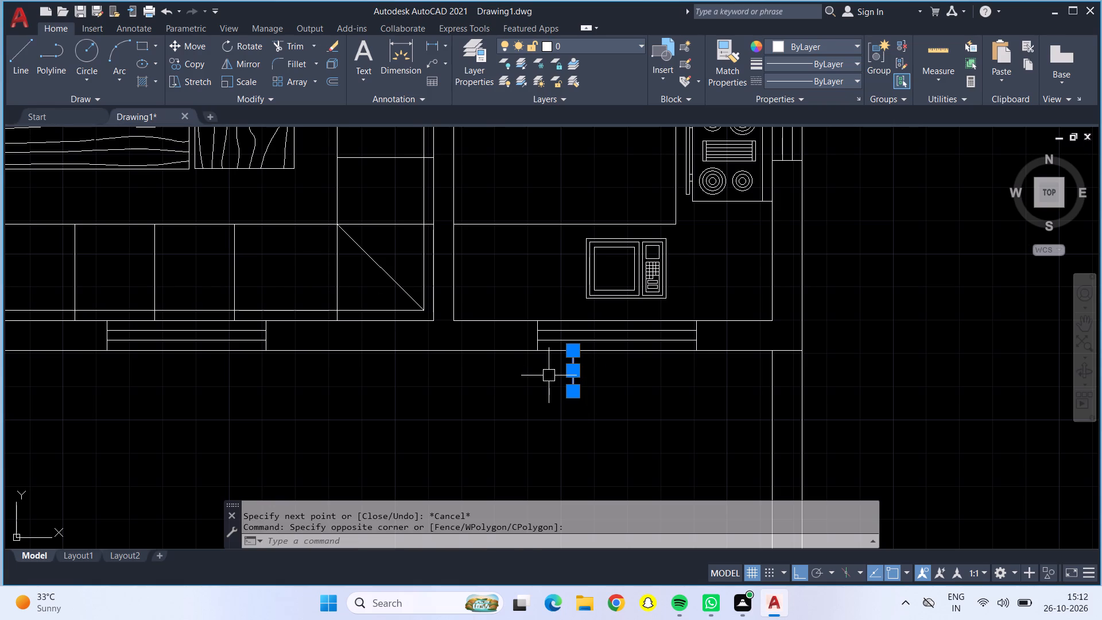
key(Delete)
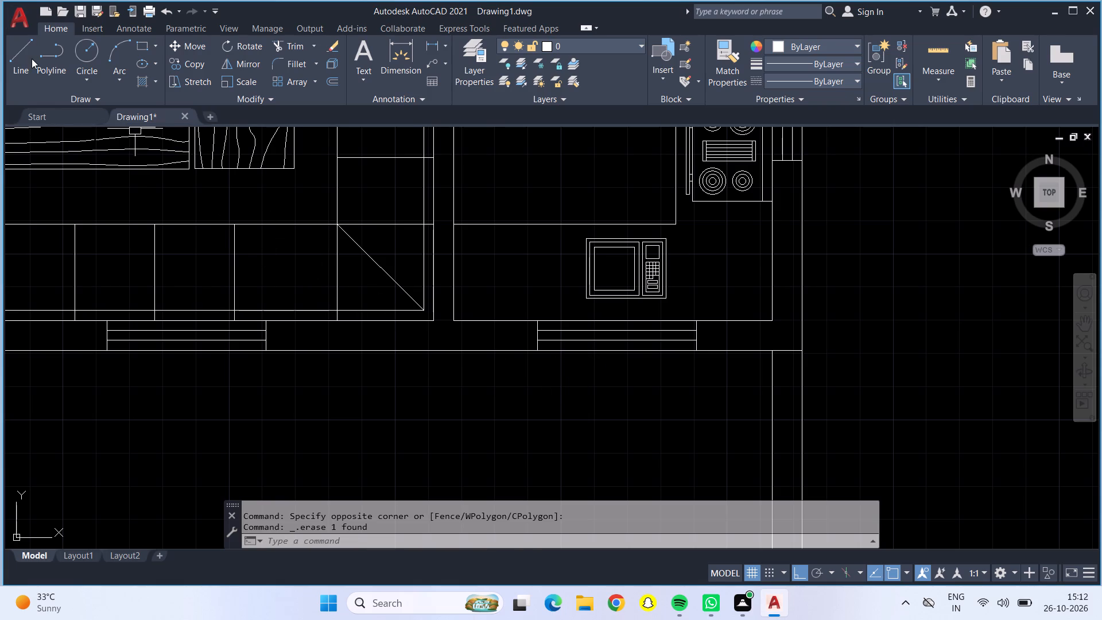
Draw a matching line across the west unit's outer wall, from the inner corner below the kitchen to the outer edge.
click(32, 59)
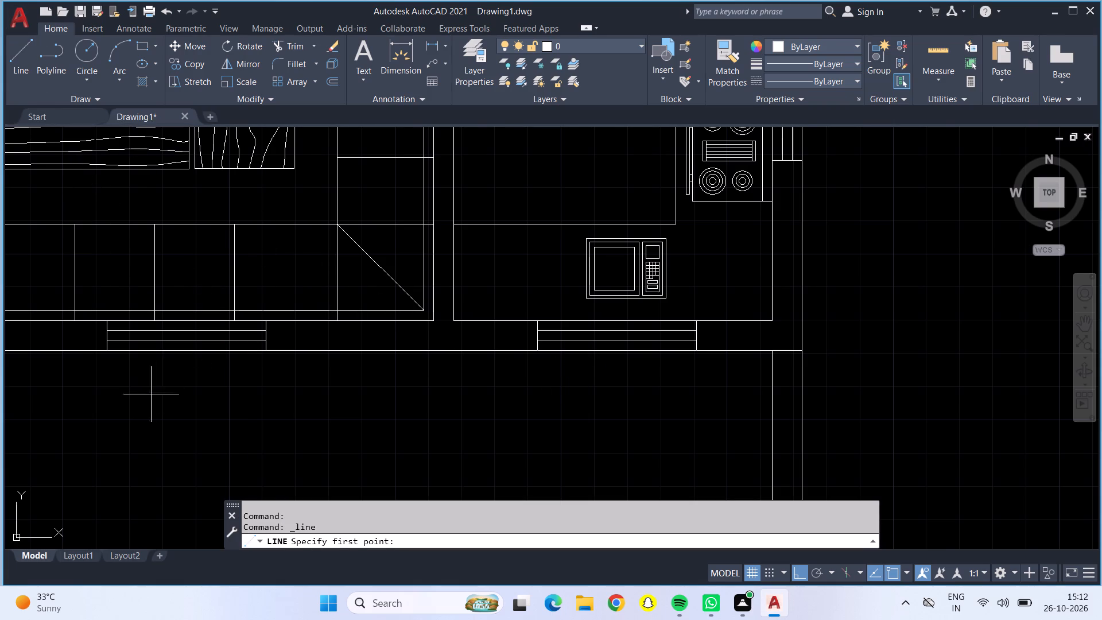
scroll(145, 401, down, 1)
middle_drag(143, 401, 862, 402)
middle_drag(356, 423, 727, 414)
scroll(179, 369, up, 3)
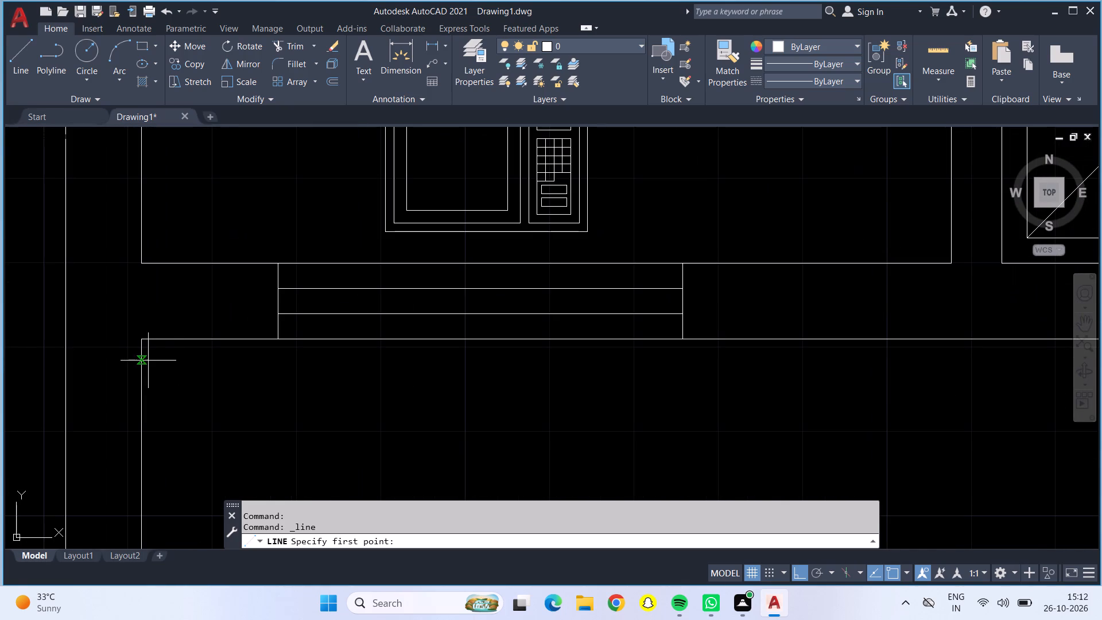
click(138, 337)
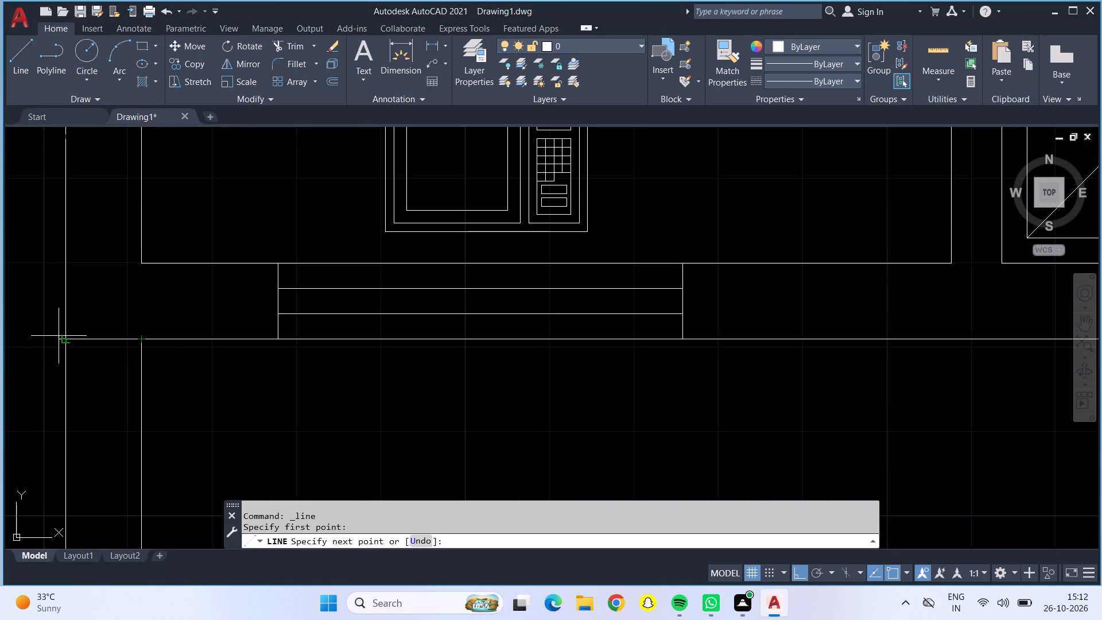
click(59, 339)
key(Escape)
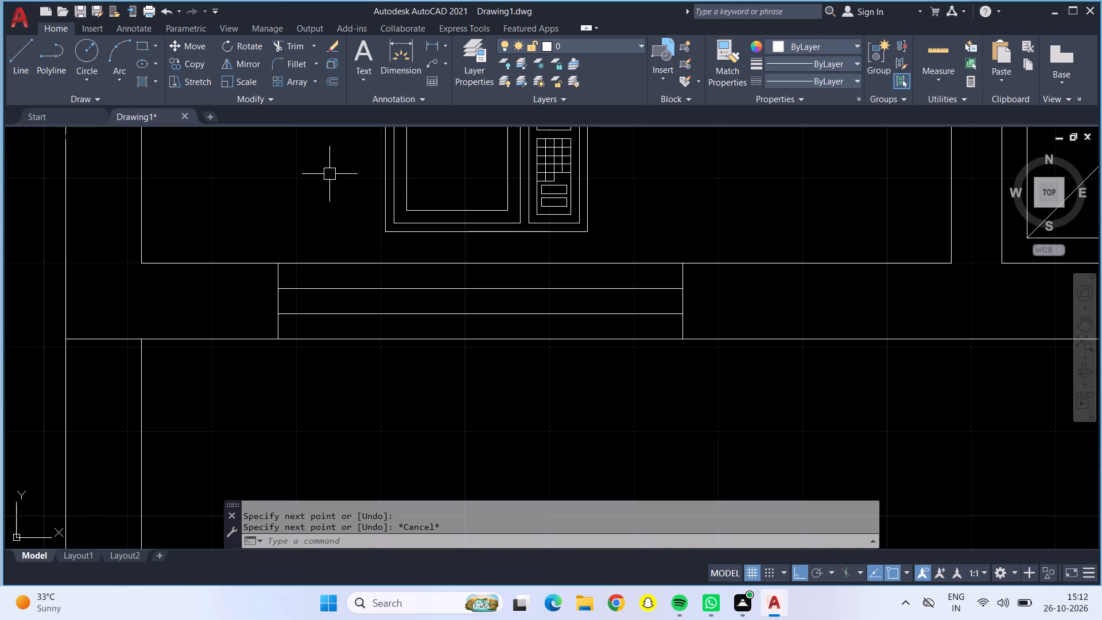
scroll(329, 219, down, 3)
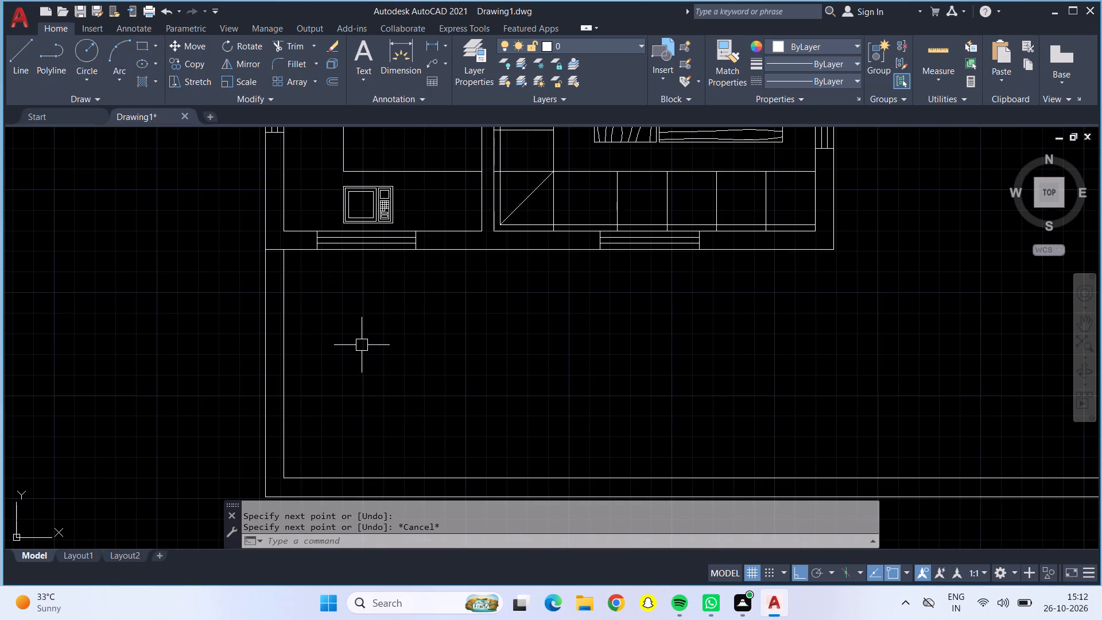
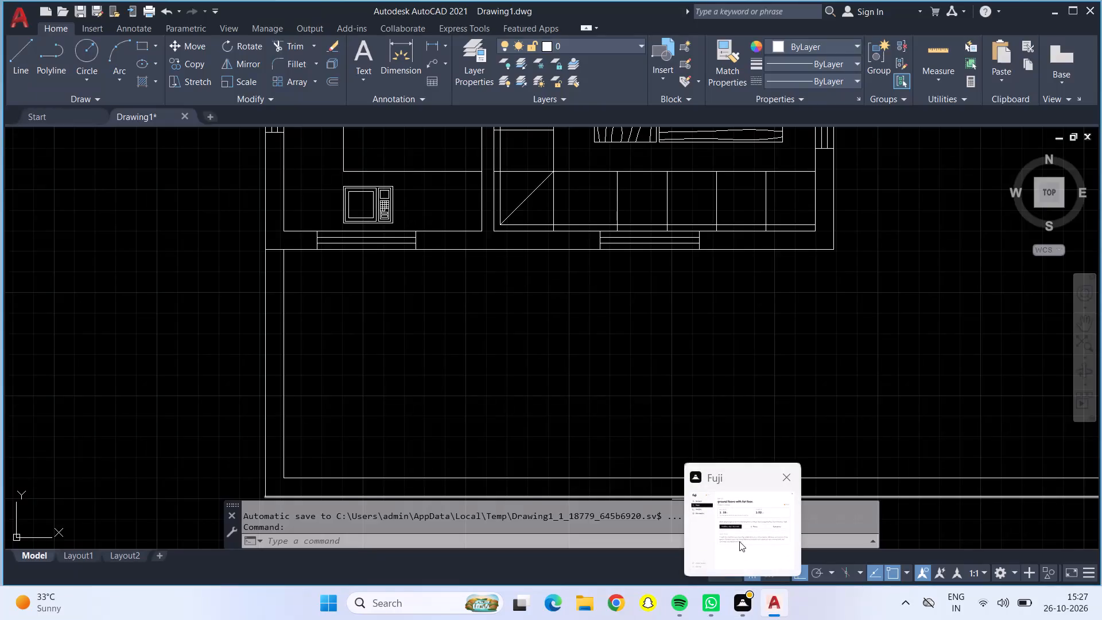
Erase the leftover window symbol and the stray mark beside it in the empty area east of the plan.
scroll(606, 370, down, 1)
middle_drag(662, 359, 358, 429)
scroll(453, 421, down, 1)
middle_drag(534, 386, 531, 489)
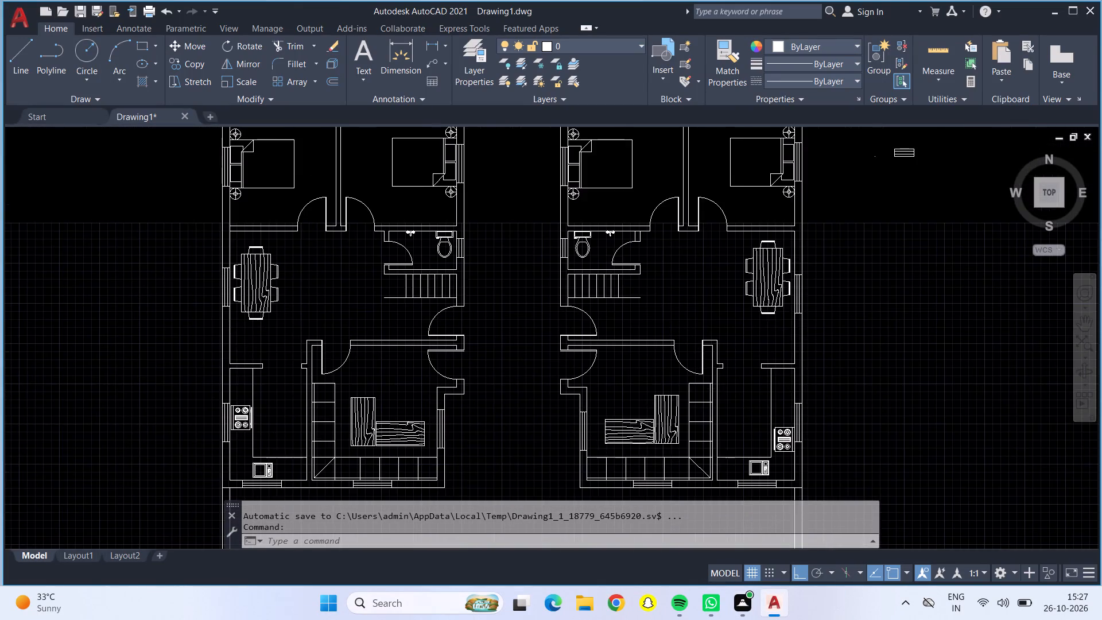
scroll(531, 454, down, 1)
middle_drag(527, 424, 499, 440)
scroll(499, 440, up, 1)
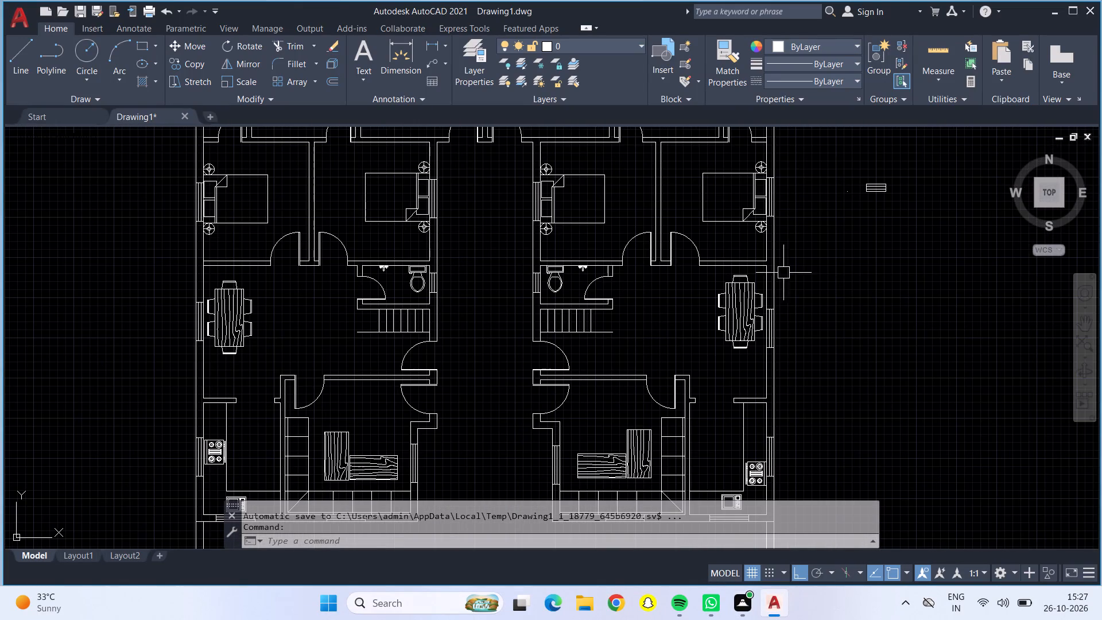
click(851, 189)
click(867, 169)
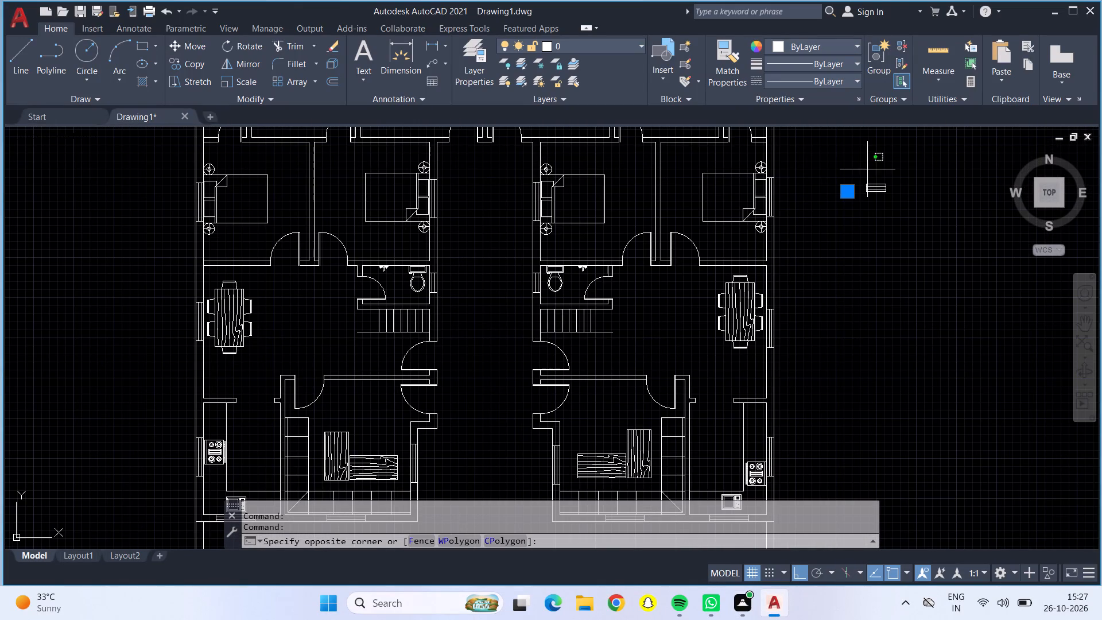
click(910, 226)
click(861, 167)
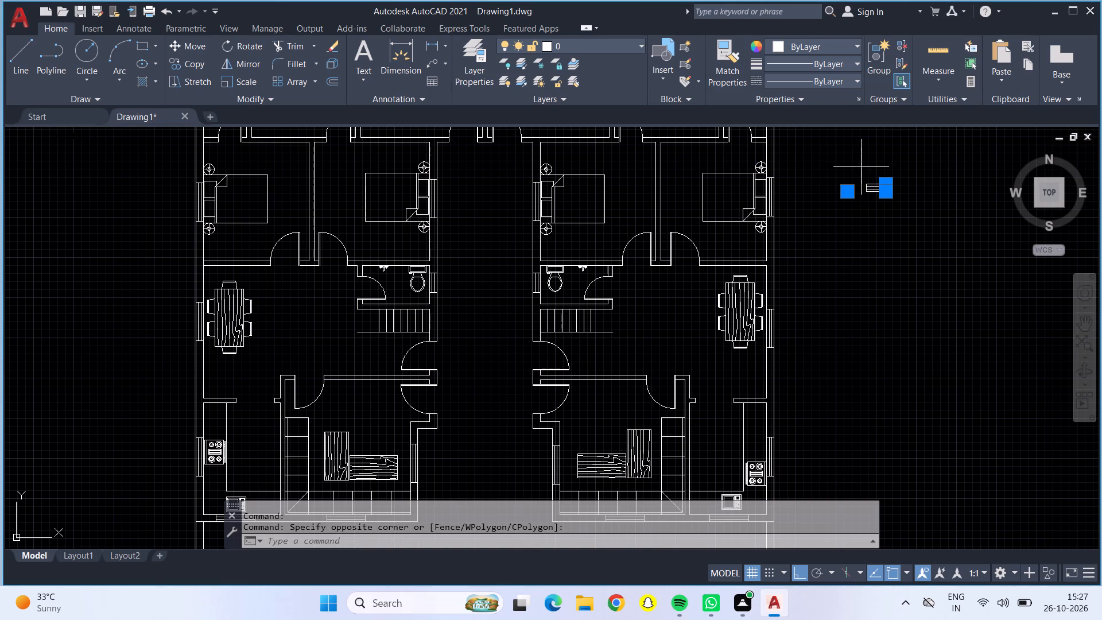
click(907, 227)
key(Delete)
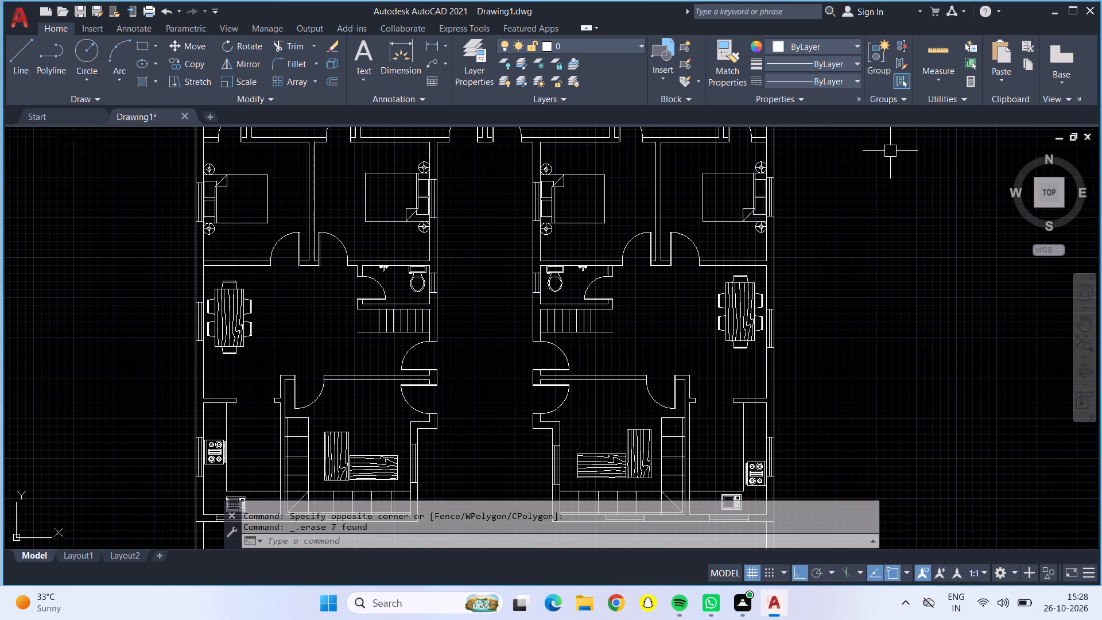
Start a multiline text box east of the east unit with centred justification and a 9" text height.
click(360, 51)
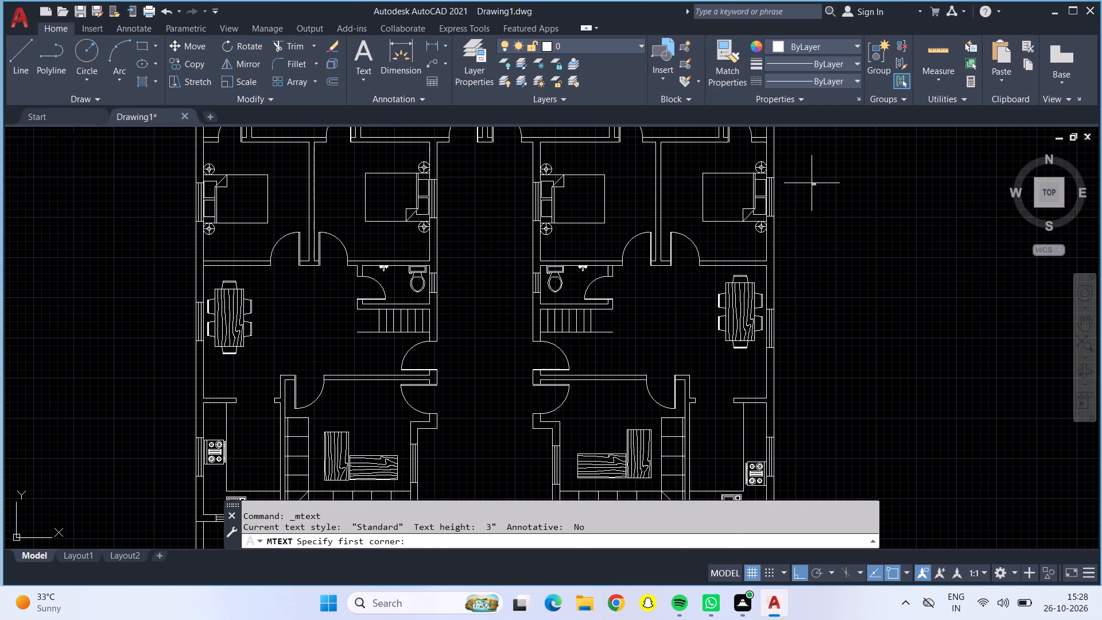
click(833, 191)
click(915, 248)
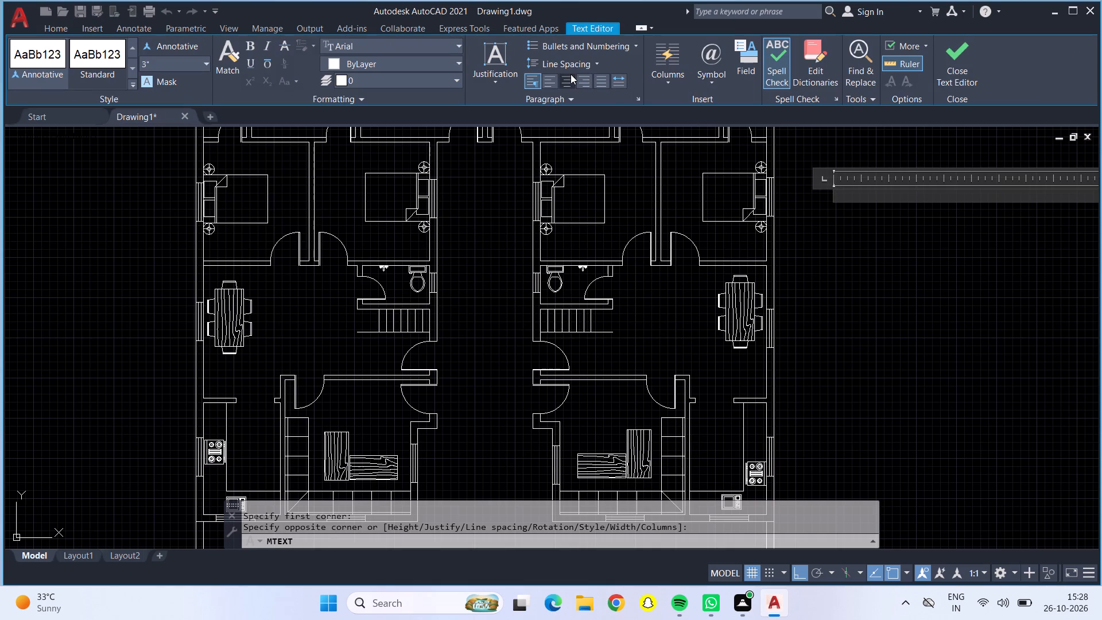
click(571, 74)
click(201, 57)
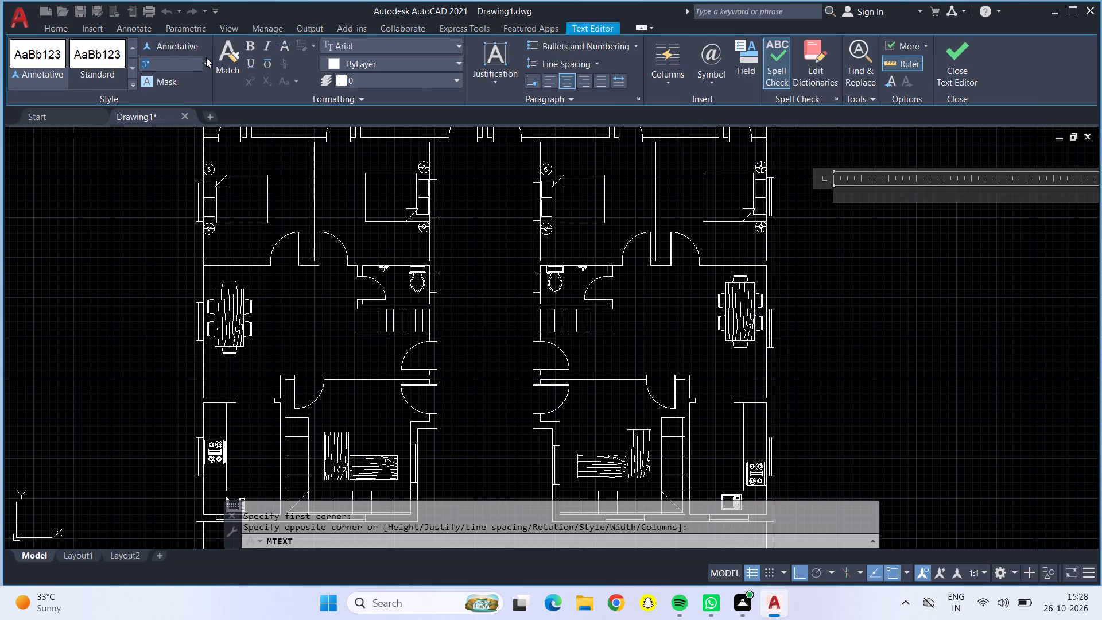
click(206, 57)
click(165, 53)
click(182, 59)
key(BackSpace)
key(BackSpace)
key(BackSpace)
text(9")
key(Return)
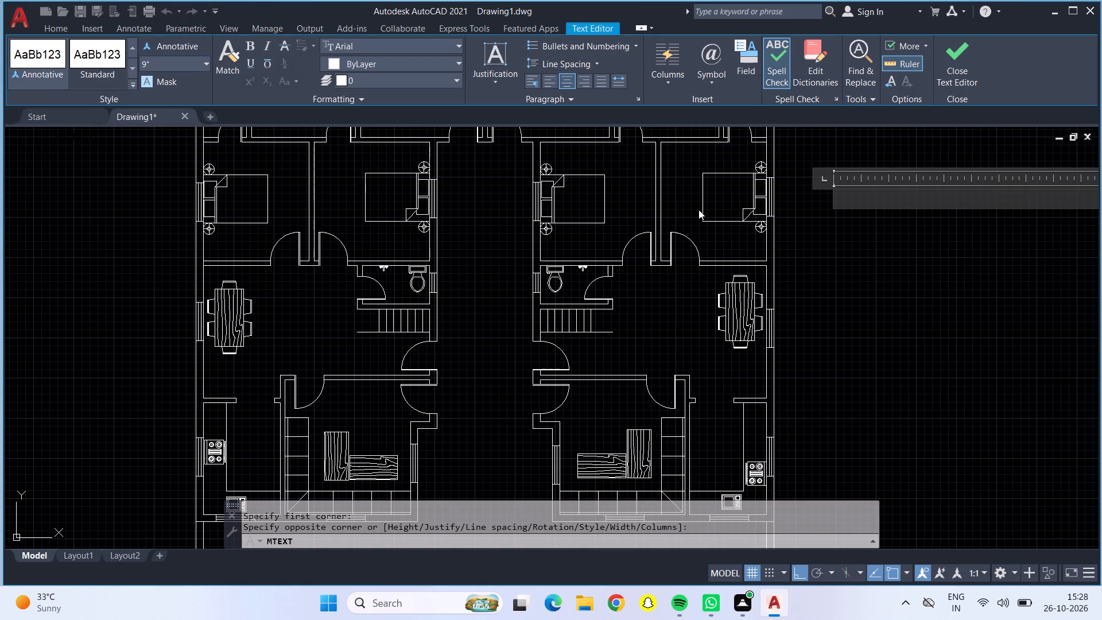
Enter the capital letter W as the window label and finish the text.
key(ctrl+w)
key(ctrl+w)
ctrl+click(984, 202)
key(ctrl+w)
key(ctrl+w)
key(ctrl+w)
key(ctrl+w)
scroll(962, 210, down, 1)
key(w)
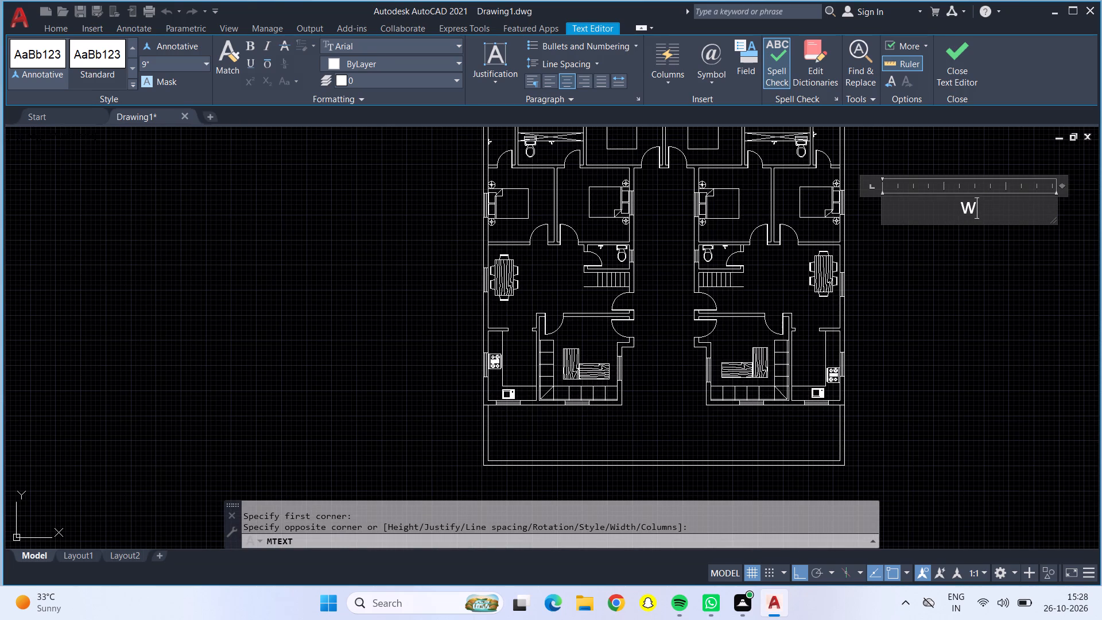
key(BackSpace)
key(shift+w)
click(997, 244)
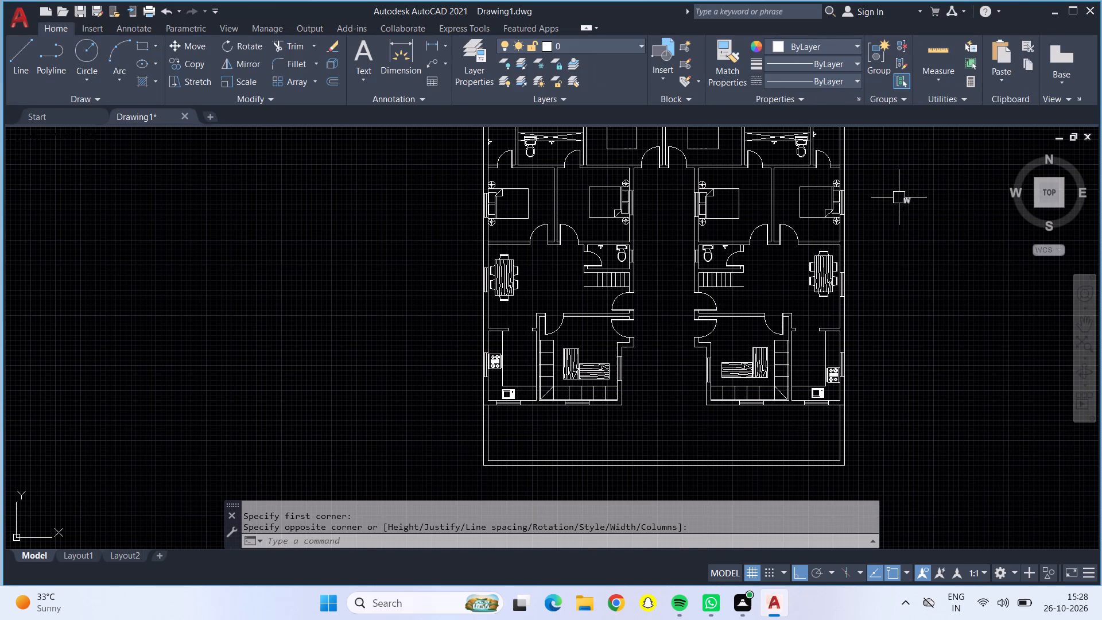
With Ortho off, copy the W label beside the east unit's two south bedroom windows and the west unit's courtyard-side bedroom window.
click(906, 203)
click(189, 61)
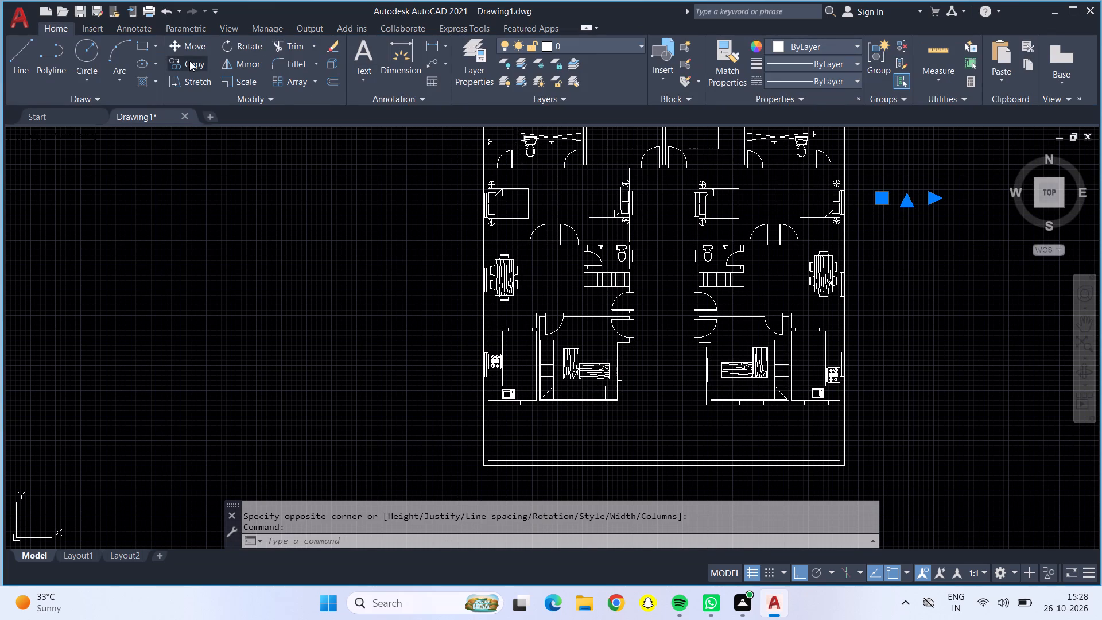
scroll(894, 212, up, 3)
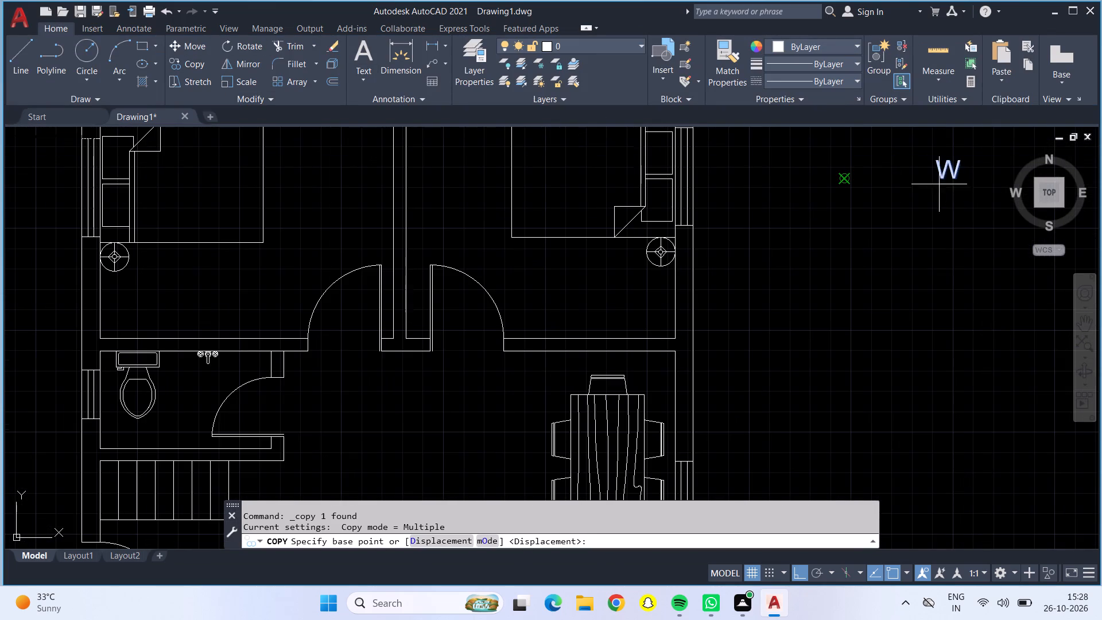
click(941, 177)
scroll(707, 281, down, 2)
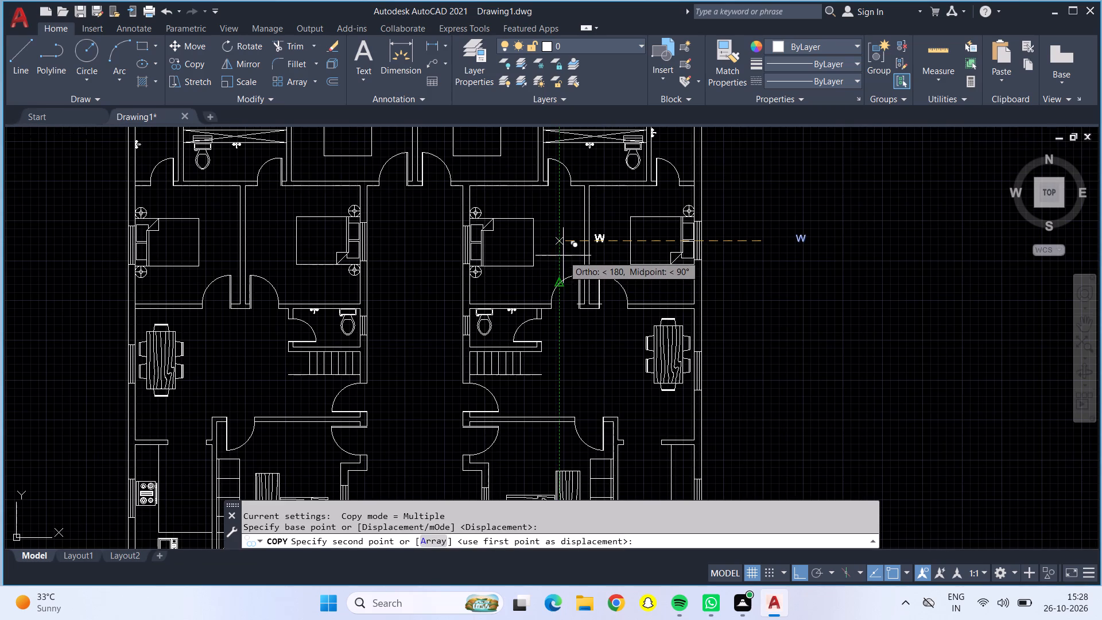
key(F8)
scroll(698, 245, up, 3)
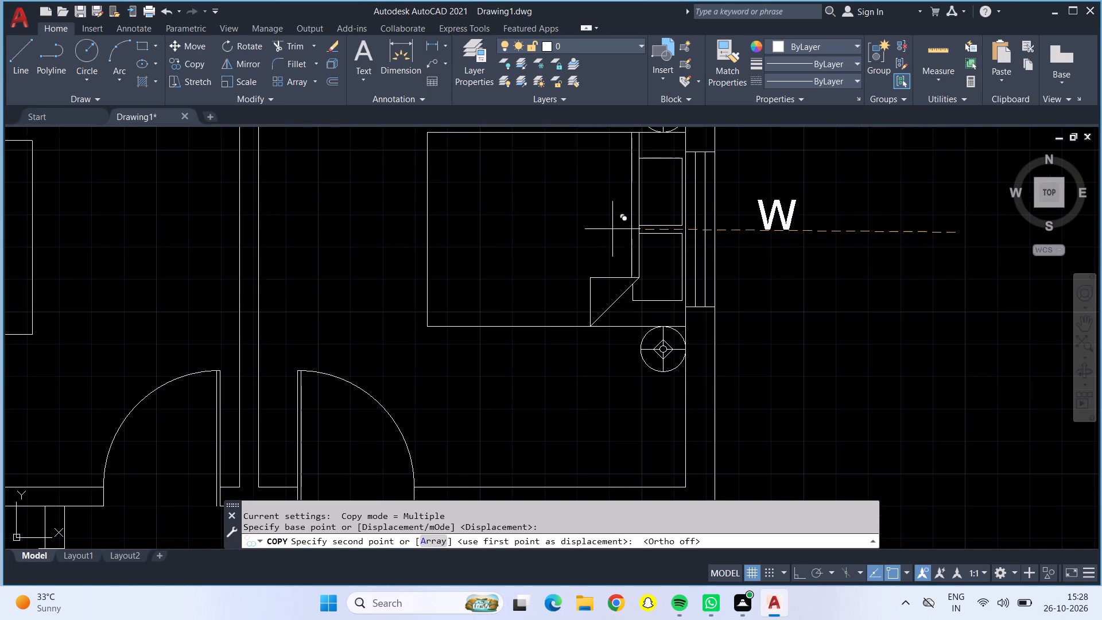
click(576, 243)
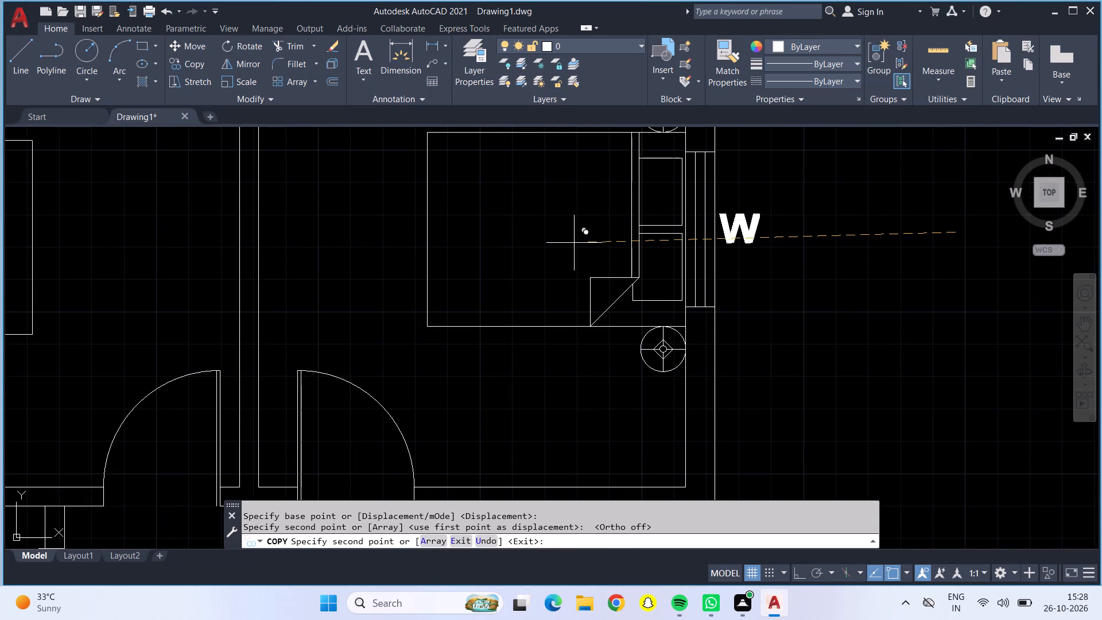
scroll(574, 243, down, 2)
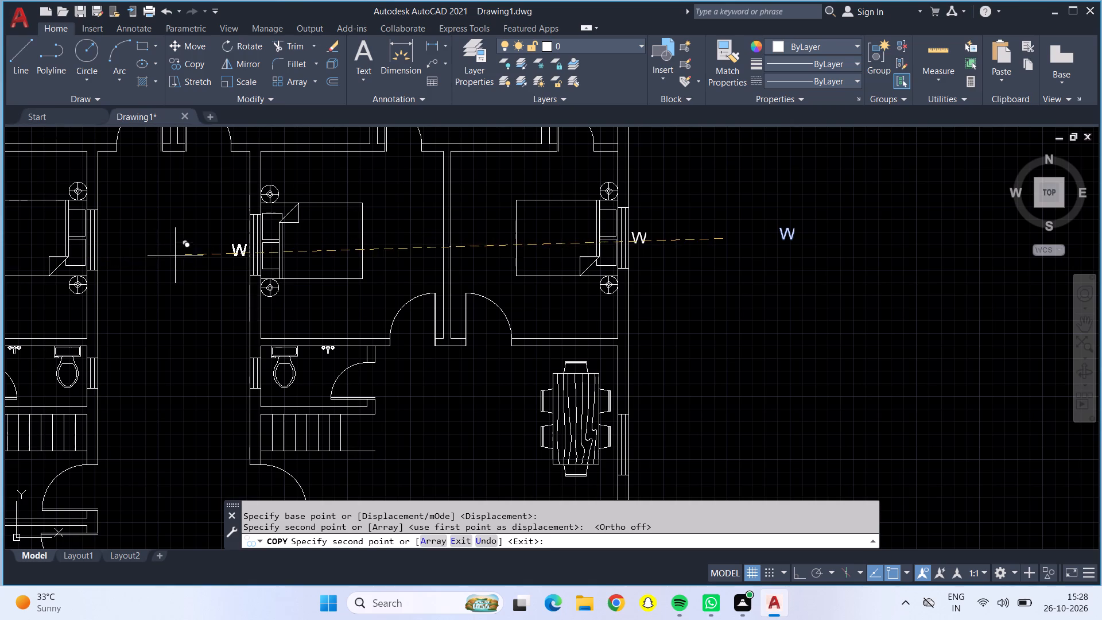
scroll(176, 251, up, 3)
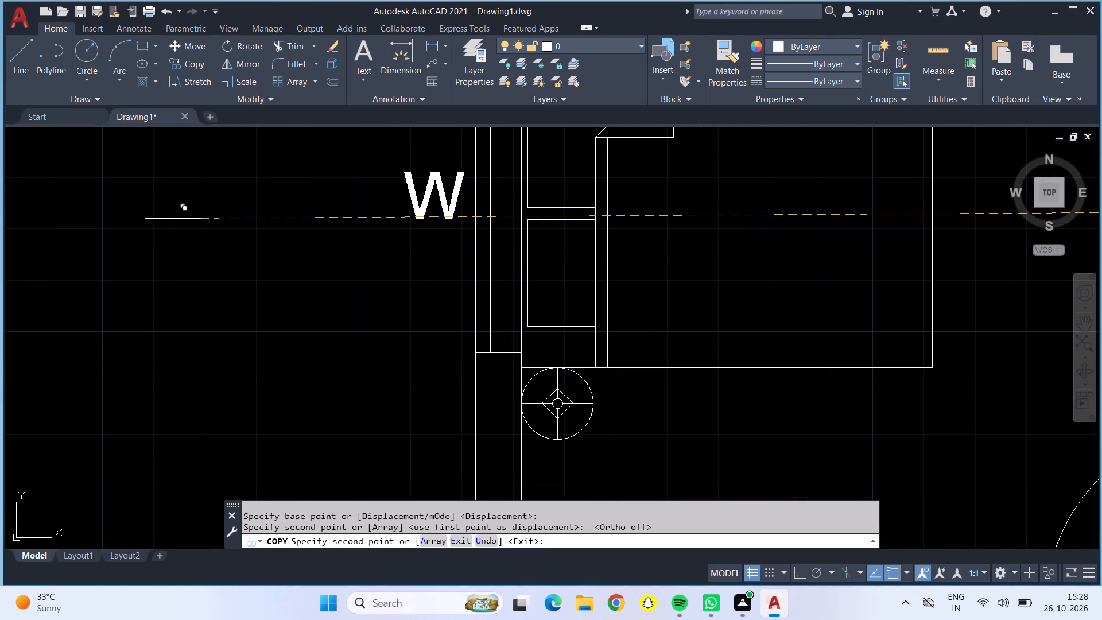
click(174, 219)
scroll(175, 220, down, 4)
scroll(94, 220, up, 1)
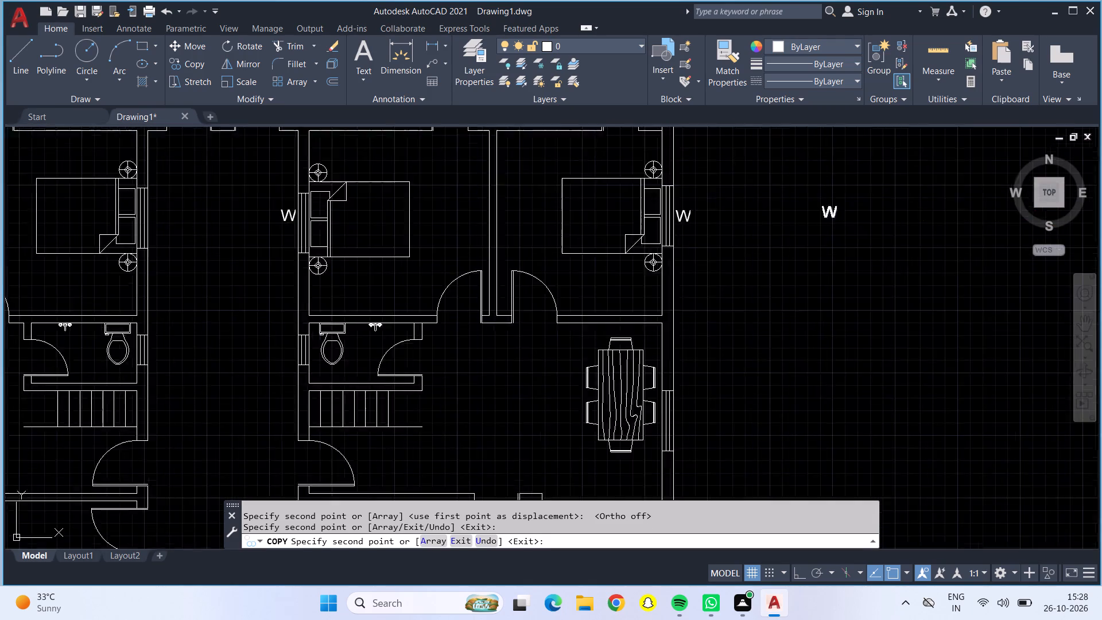
scroll(94, 220, up, 3)
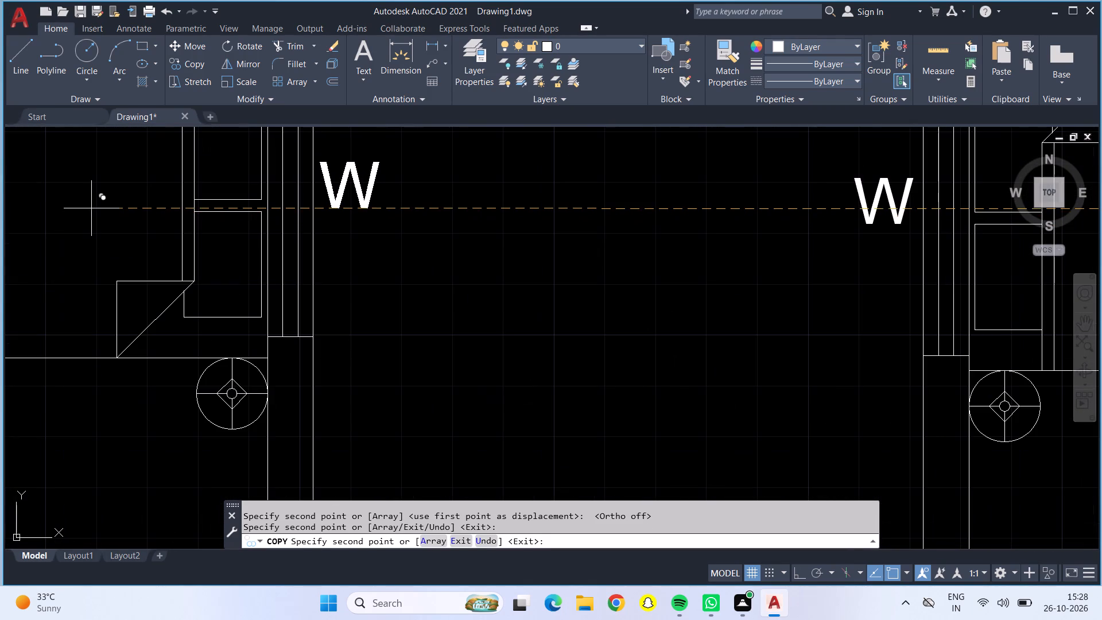
click(91, 208)
scroll(94, 208, down, 4)
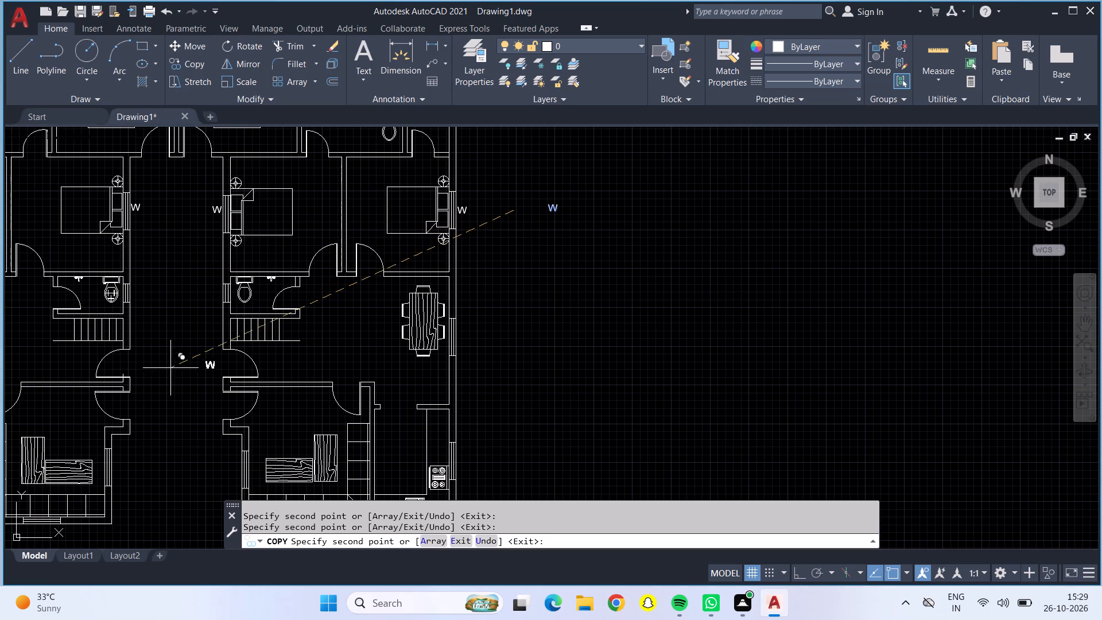
Place another copy of the W label outside the east unit's dining area window.
middle_drag(173, 367, 222, 356)
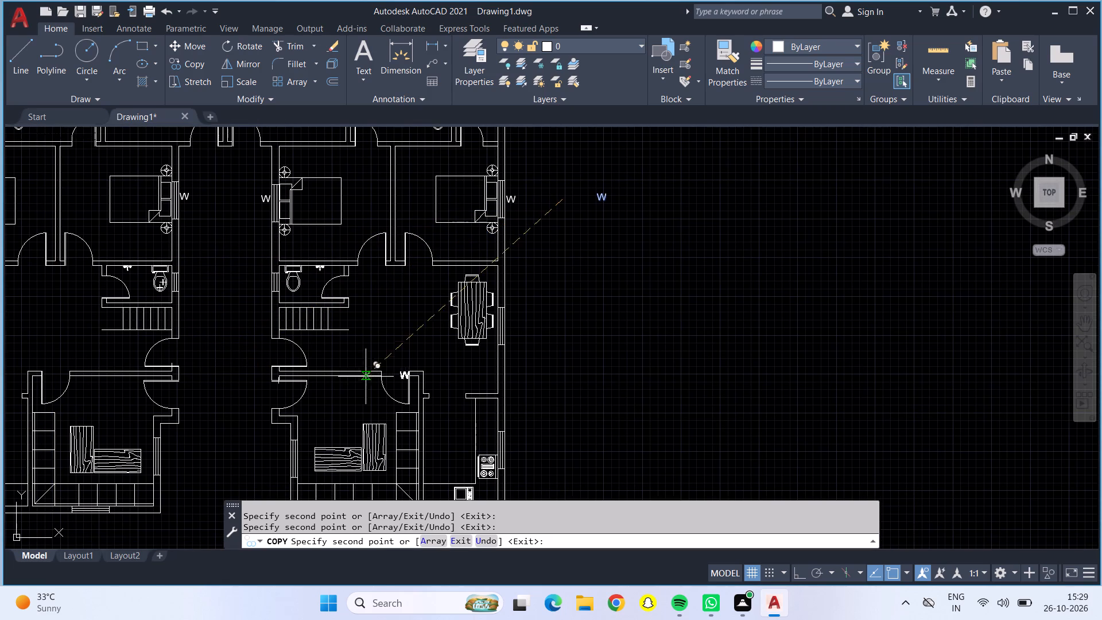
scroll(418, 346, up, 3)
scroll(607, 294, up, 1)
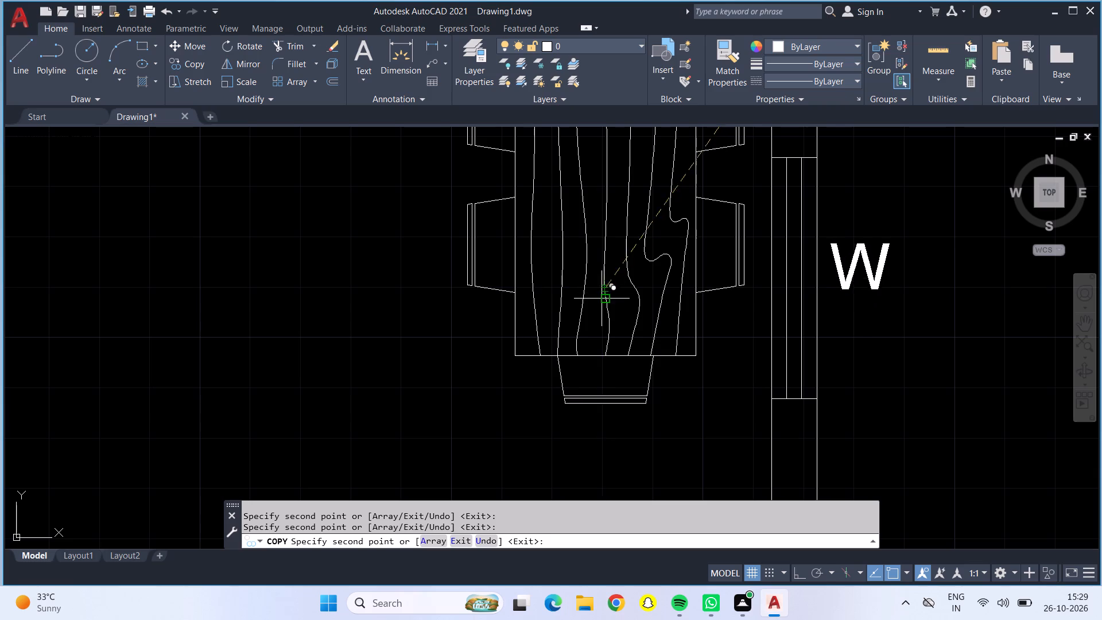
scroll(594, 311, up, 2)
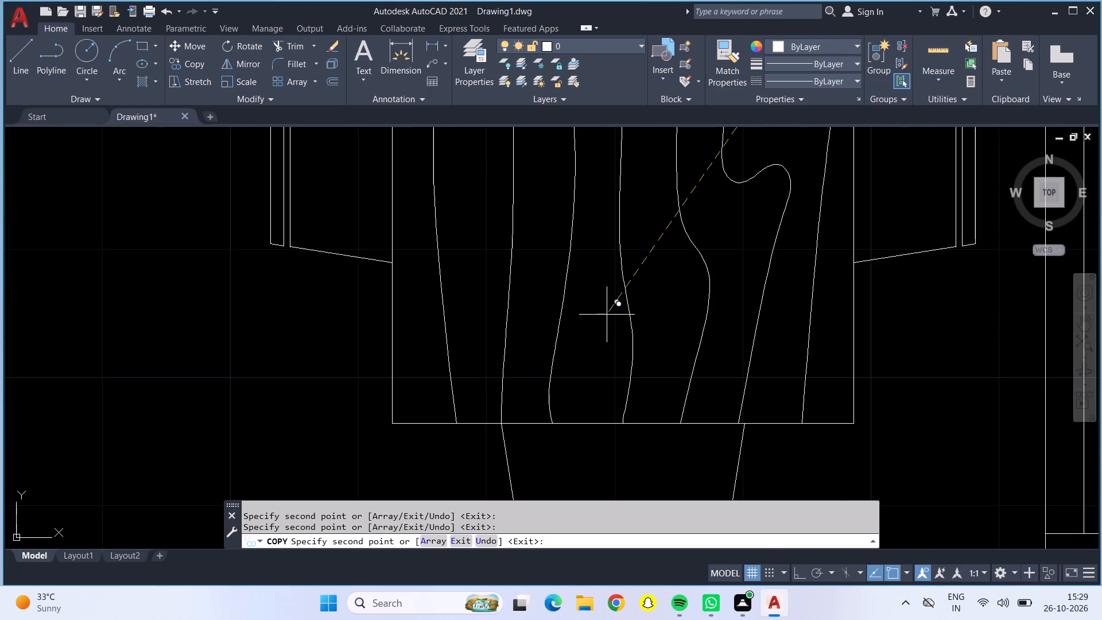
scroll(580, 312, down, 2)
scroll(557, 312, up, 2)
scroll(558, 312, down, 2)
middle_drag(588, 307, 588, 305)
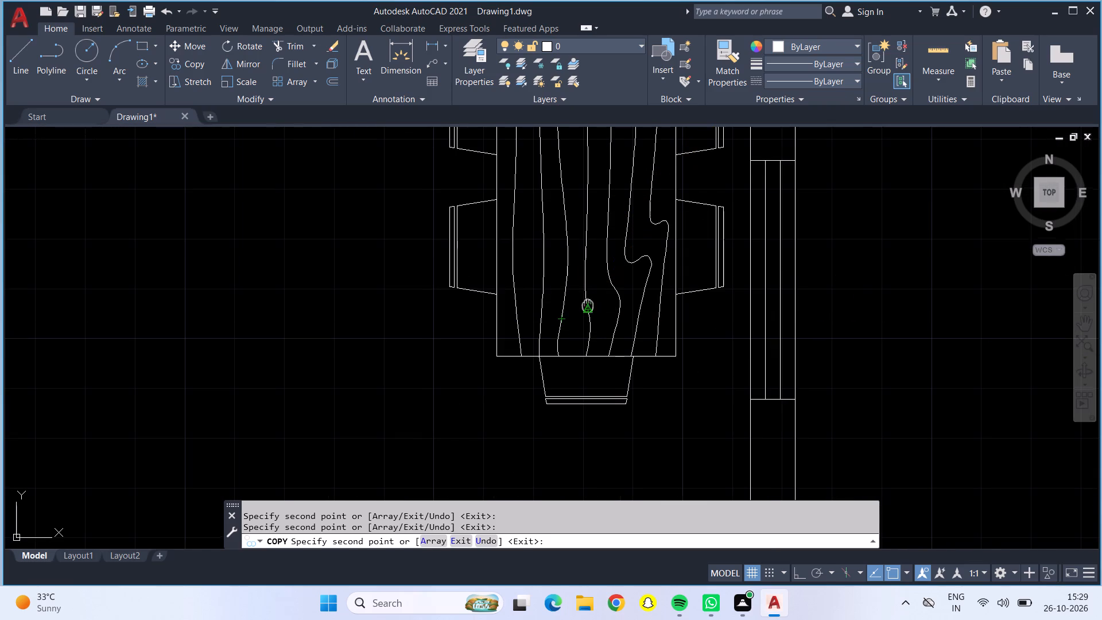
middle_drag(588, 305, 518, 297)
scroll(509, 286, up, 1)
click(505, 283)
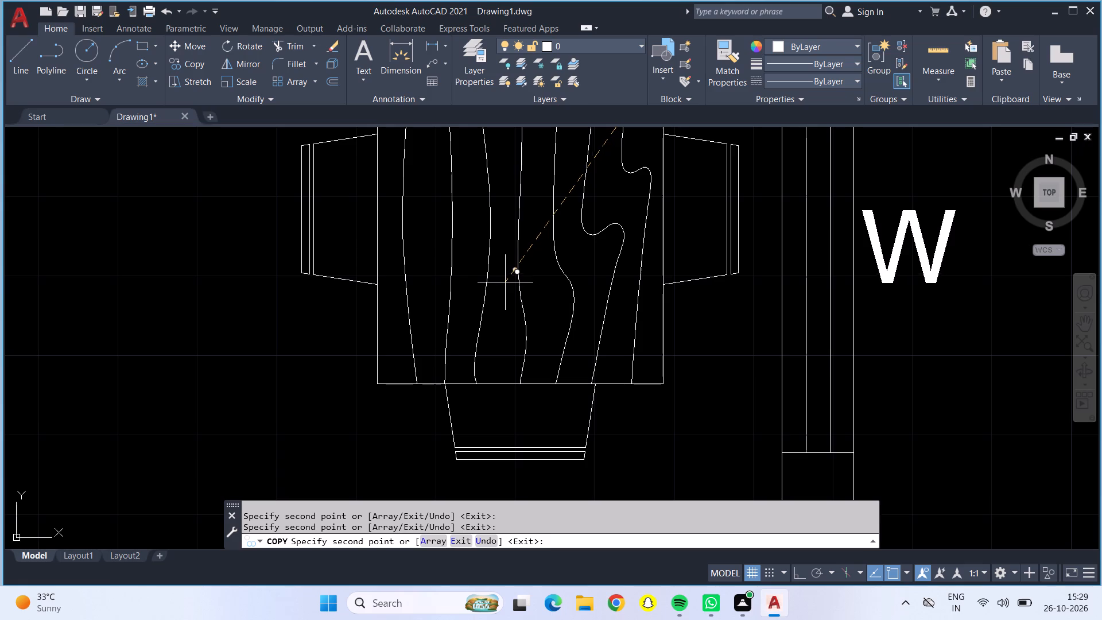
scroll(502, 321, down, 2)
right_drag(367, 382, 343, 386)
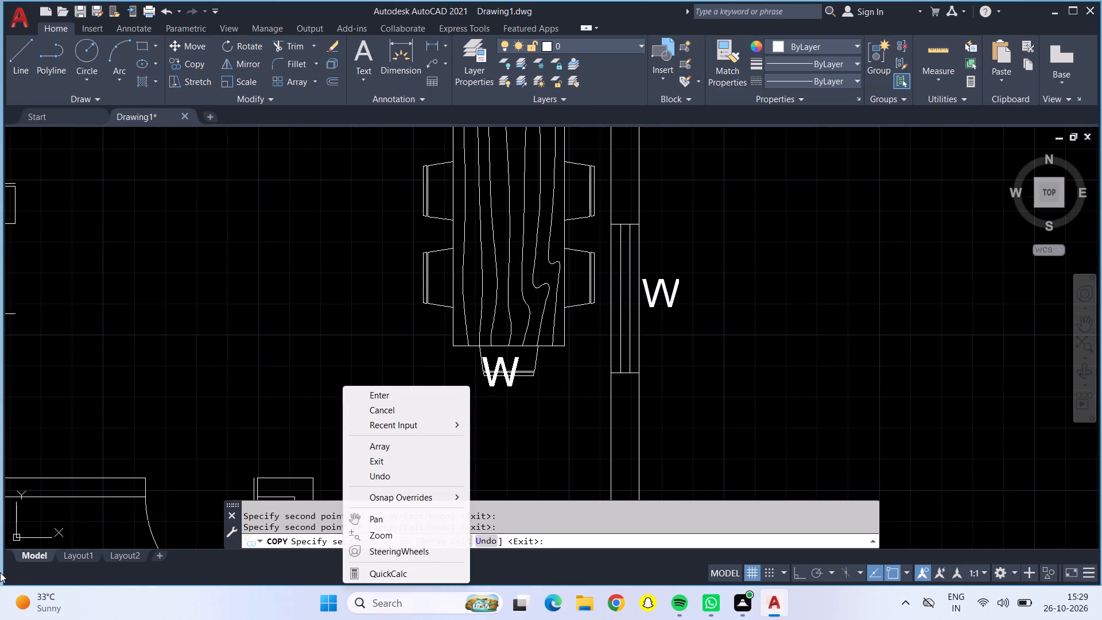
right_click(0, 619)
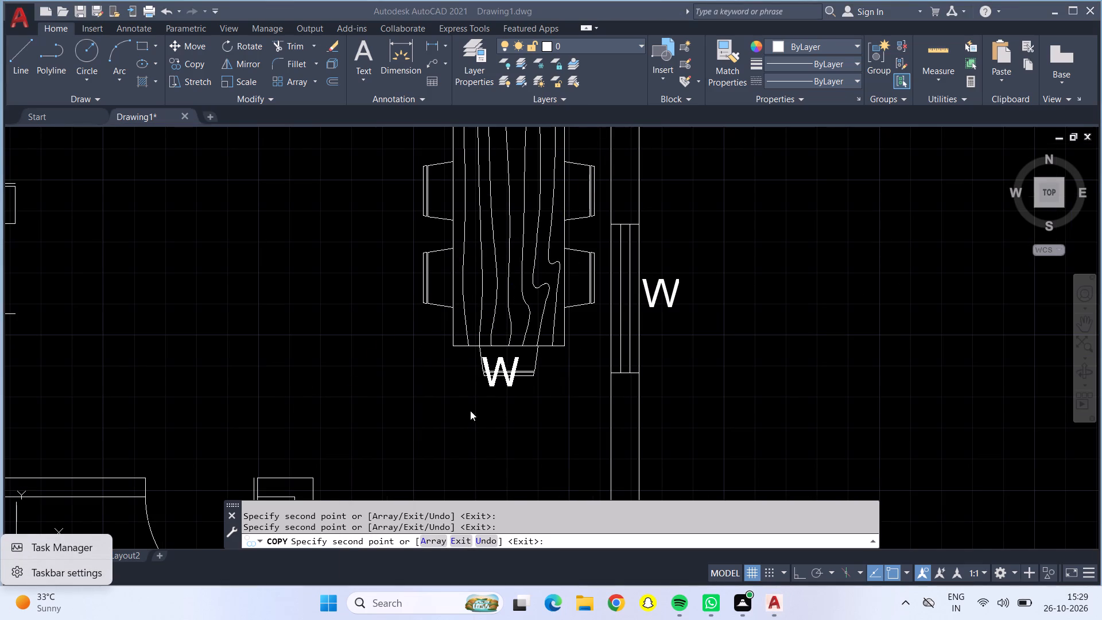
key(Escape)
key(Escape)
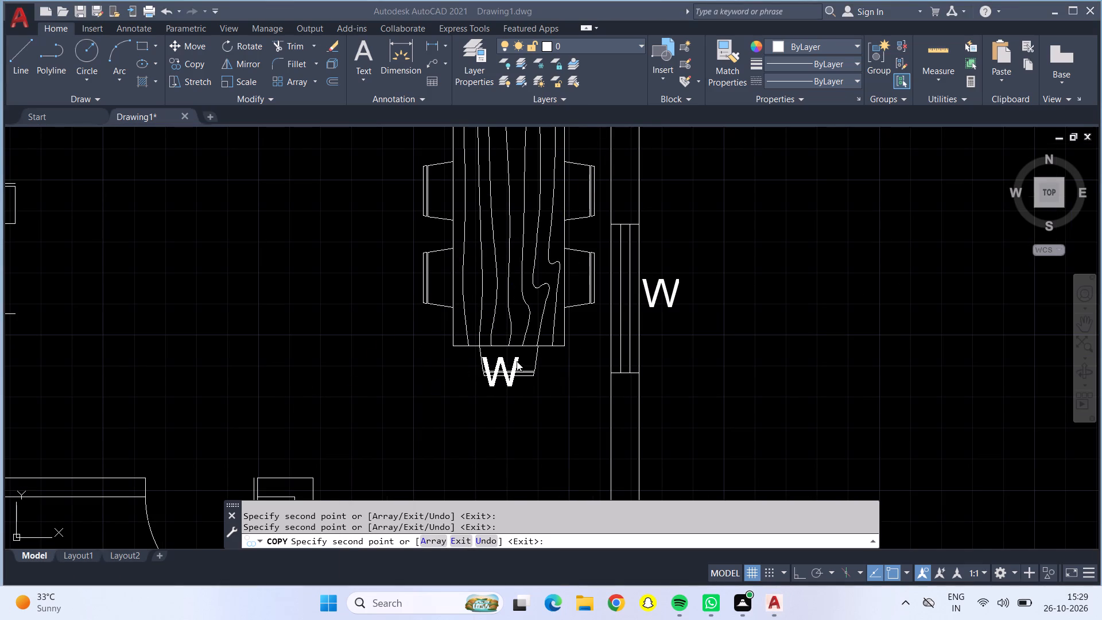
Copy the W label beside the courtyard-side living room windows of the east unit and the west unit.
click(503, 383)
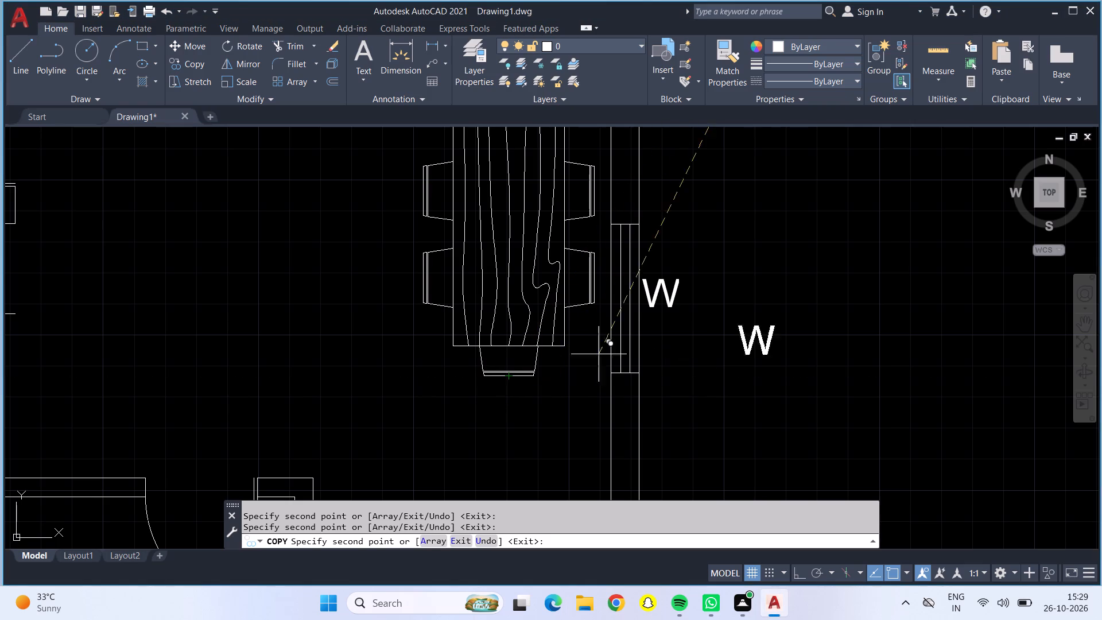
scroll(630, 331, down, 3)
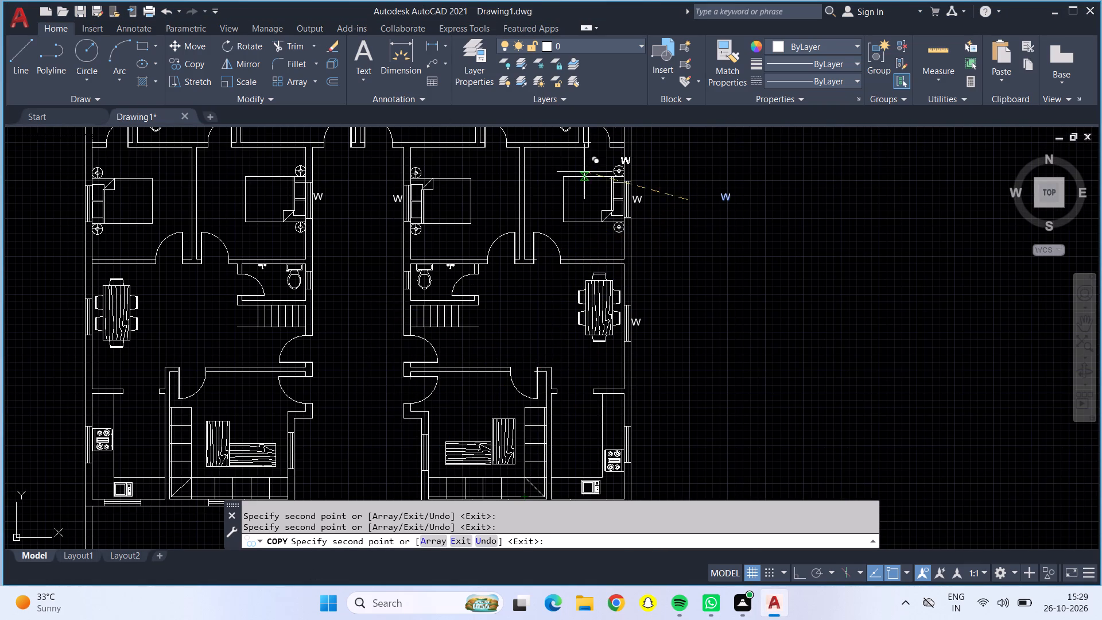
scroll(371, 458, up, 3)
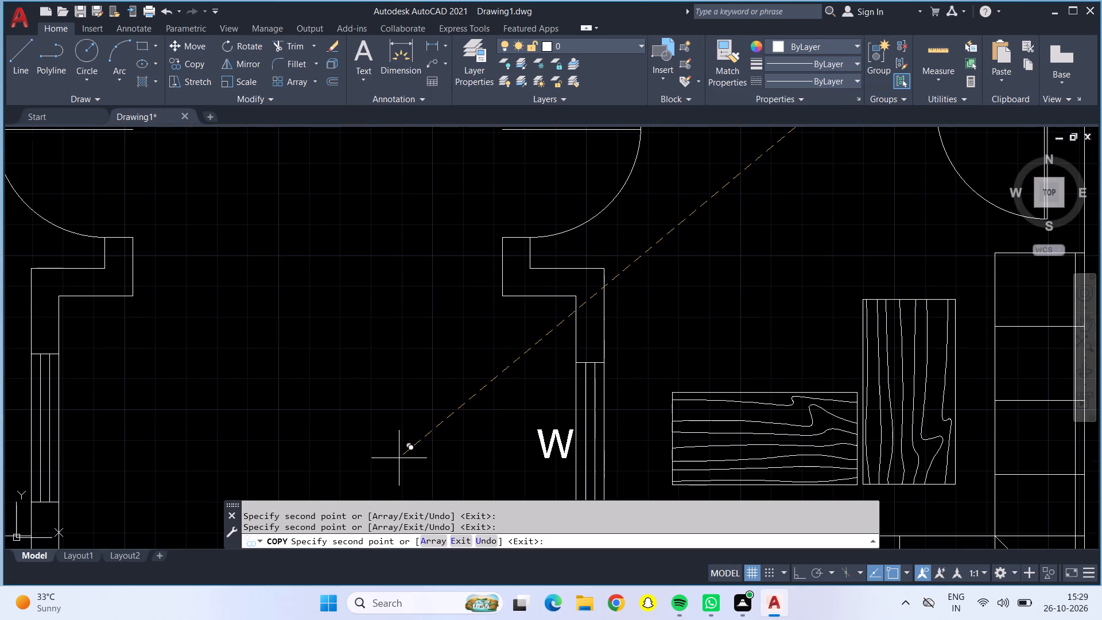
click(396, 458)
scroll(415, 455, down, 2)
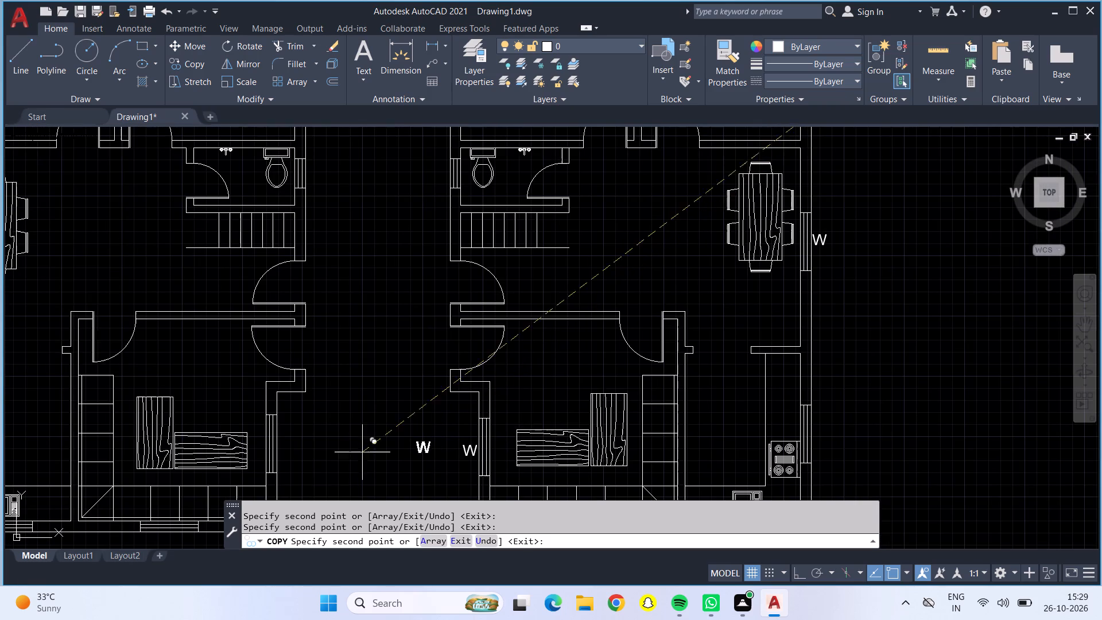
scroll(208, 449, up, 3)
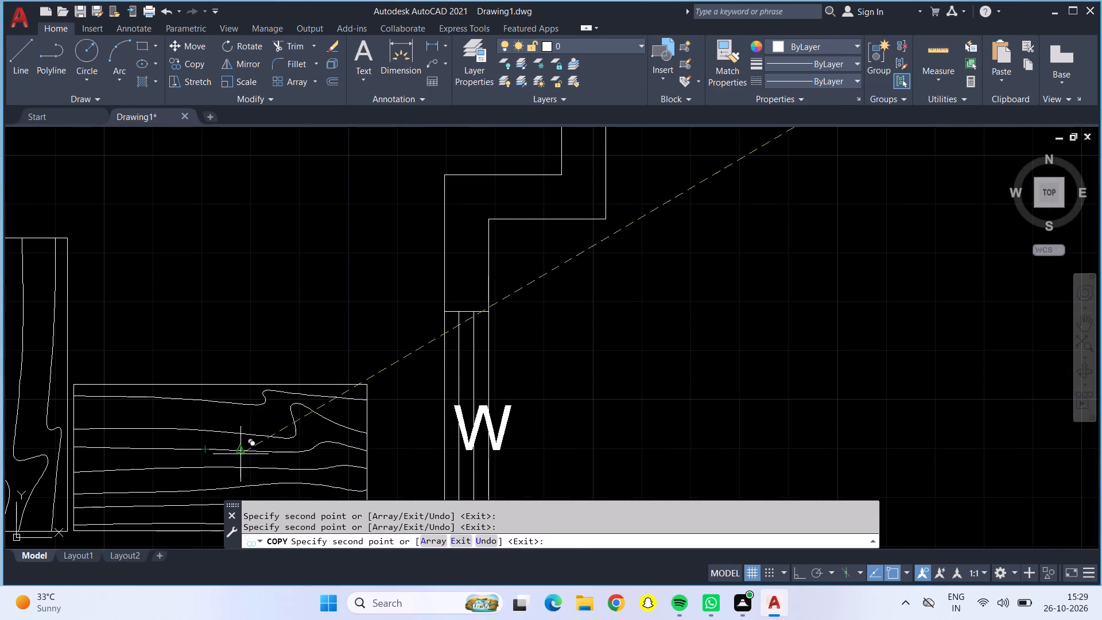
click(275, 458)
Place copies of the W label below the south living room windows of the east unit and the west unit.
scroll(275, 458, up, 1)
scroll(275, 458, down, 3)
middle_drag(439, 452, 444, 423)
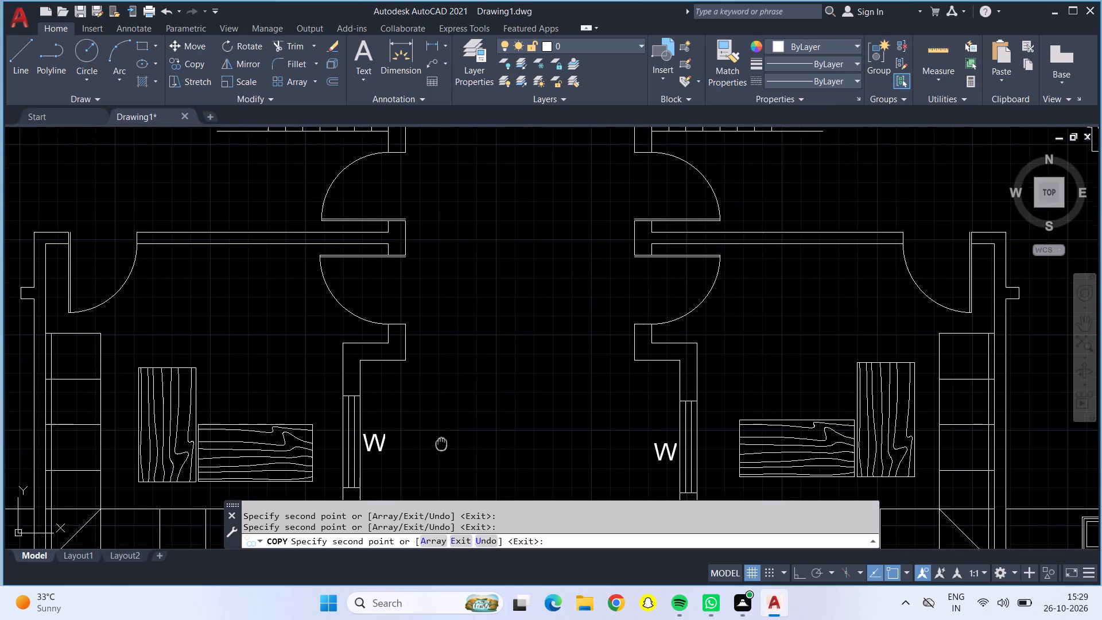
middle_drag(444, 423, 454, 352)
middle_drag(454, 325, 455, 269)
scroll(784, 455, up, 3)
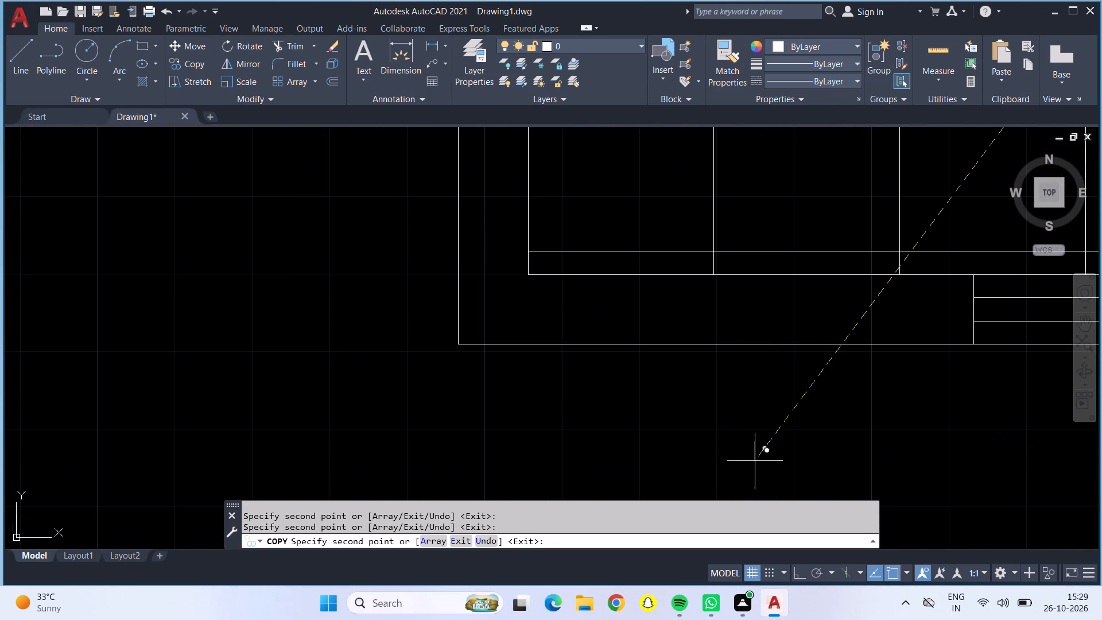
middle_drag(755, 455, 390, 404)
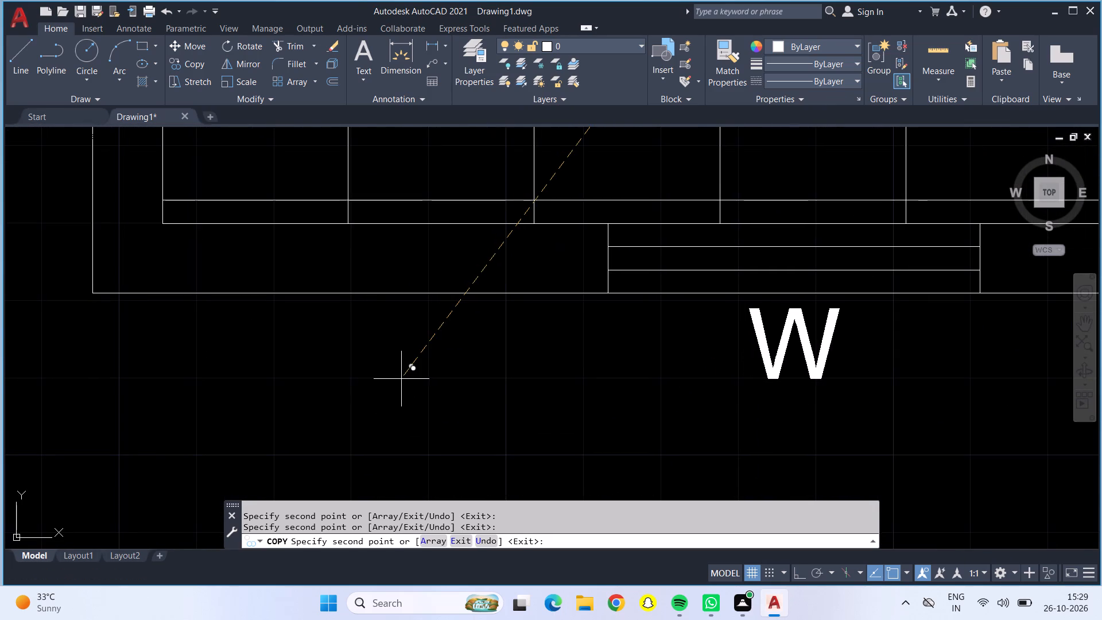
click(401, 379)
scroll(401, 379, down, 4)
middle_drag(88, 384, 757, 338)
scroll(651, 327, up, 2)
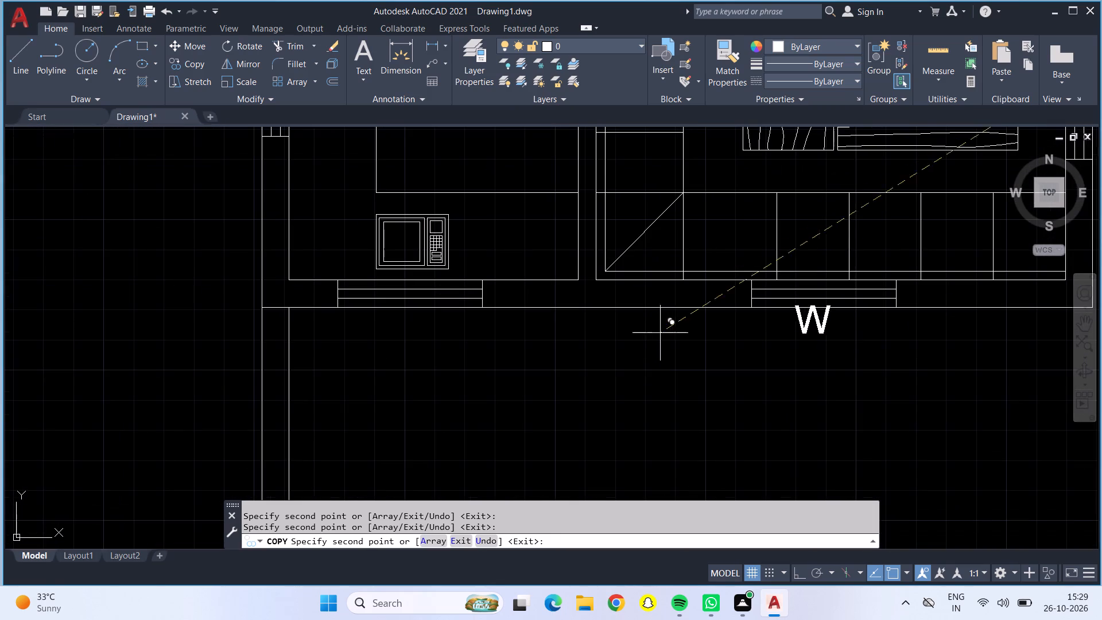
scroll(669, 340, up, 2)
middle_drag(682, 336, 363, 369)
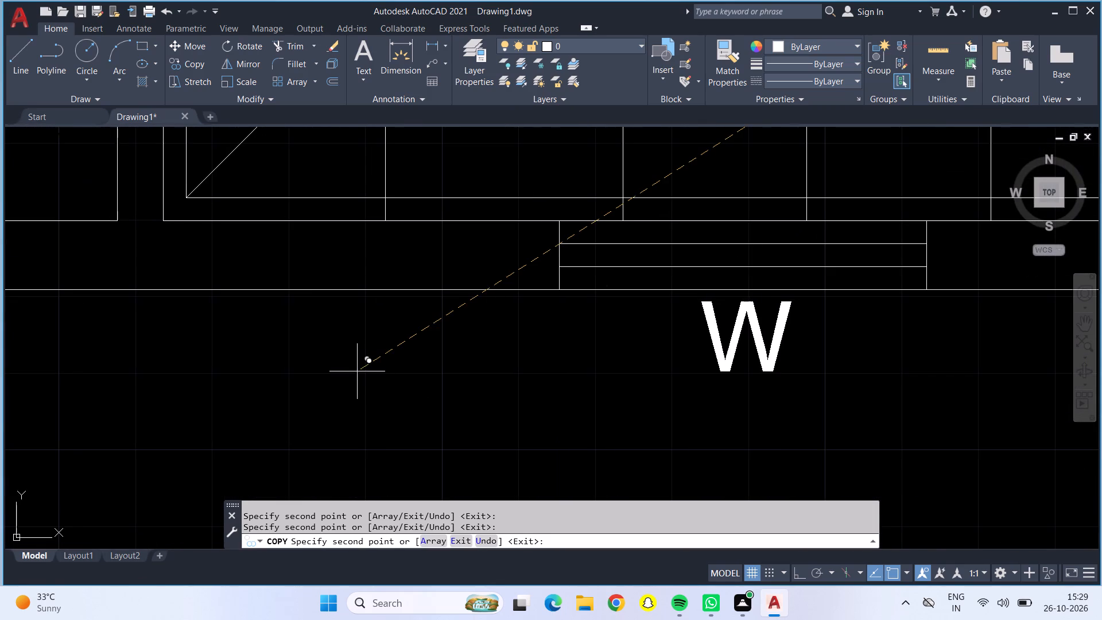
click(355, 372)
Place copies of the W label outside the west unit's south and west kitchen windows.
scroll(356, 372, down, 3)
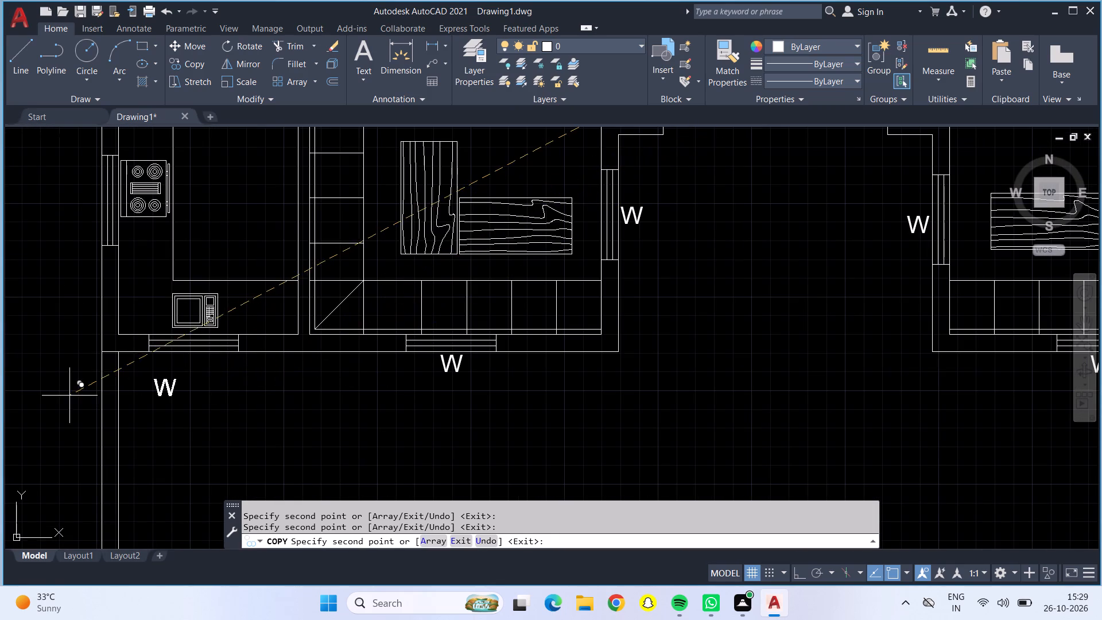
scroll(69, 396, up, 2)
scroll(130, 370, up, 1)
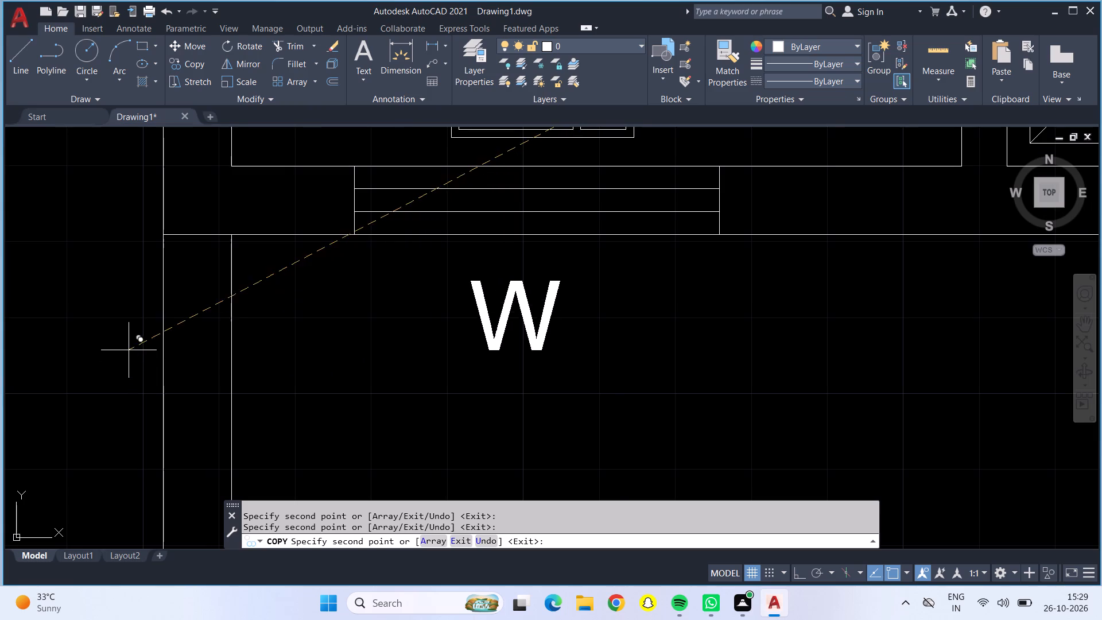
middle_drag(129, 350, 121, 454)
click(127, 417)
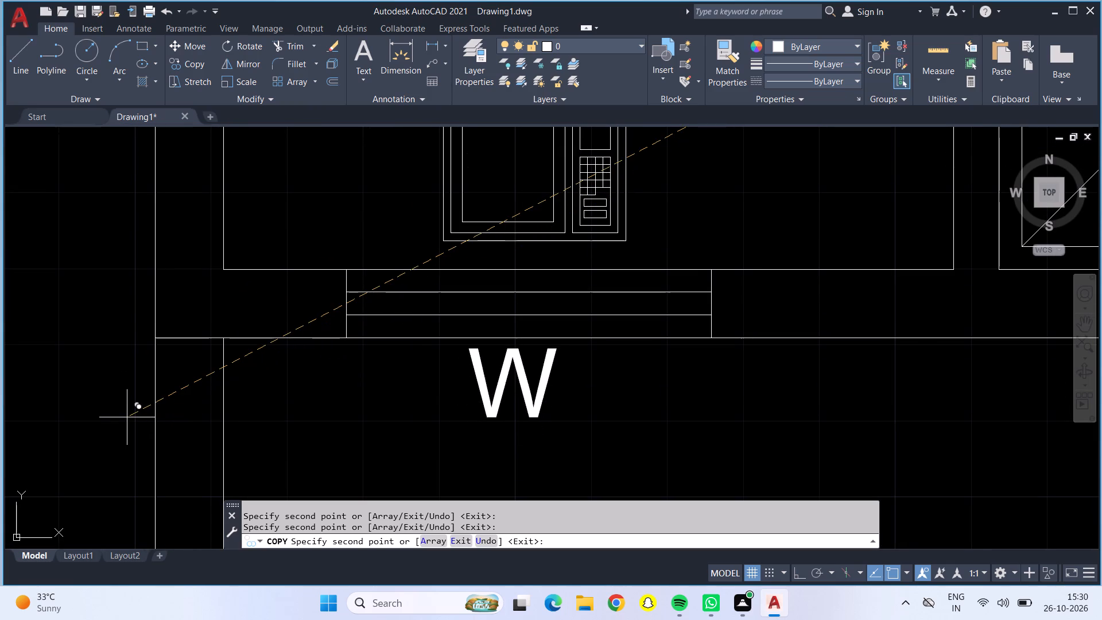
scroll(127, 417, down, 3)
scroll(23, 230, up, 2)
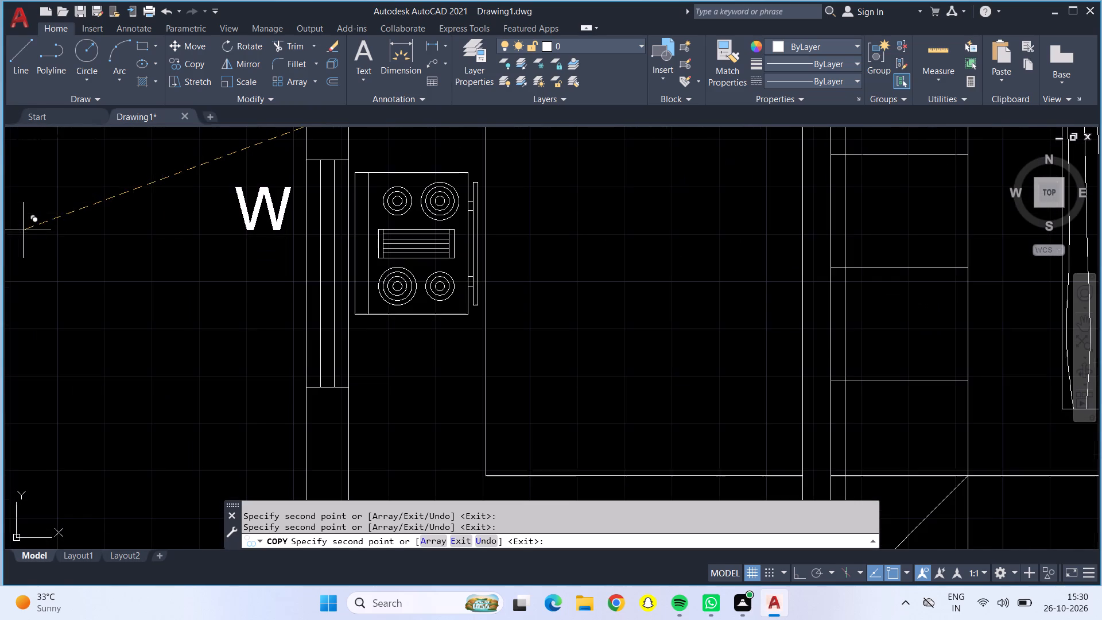
click(30, 303)
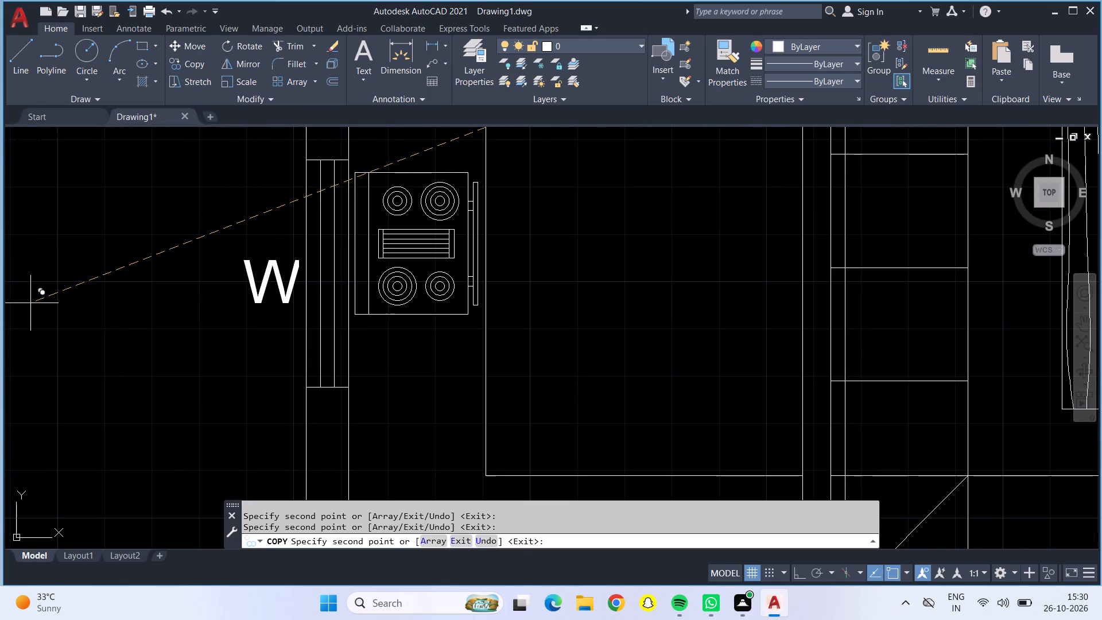
Place copies of the W label outside the west unit's dining area window and its west bedroom window.
scroll(30, 303, down, 3)
middle_drag(131, 284, 213, 491)
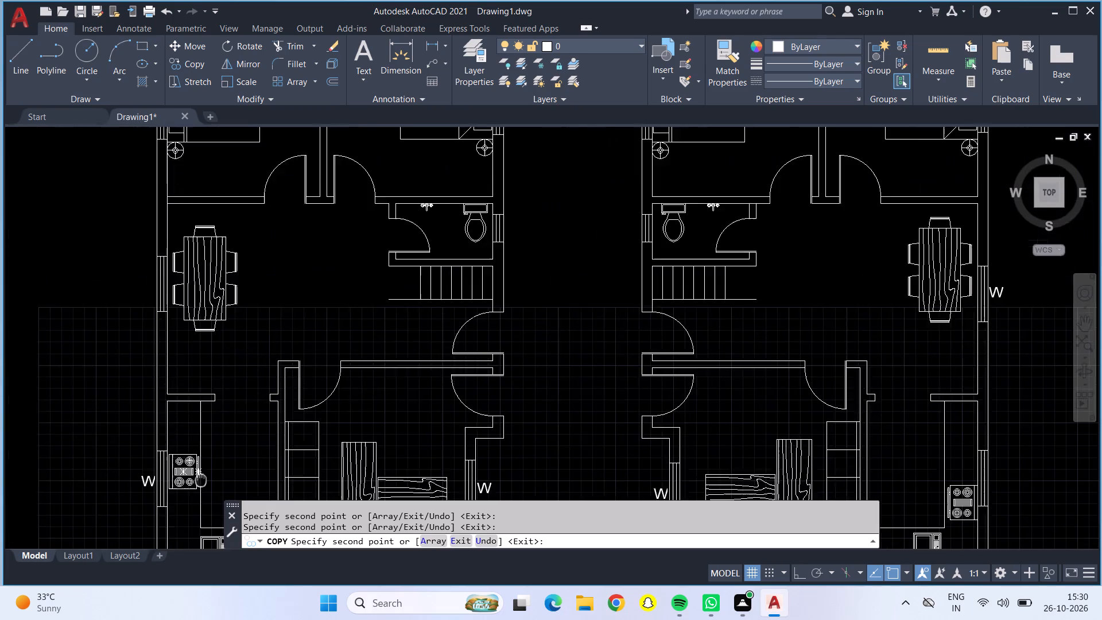
middle_drag(213, 491, 276, 567)
scroll(171, 382, up, 3)
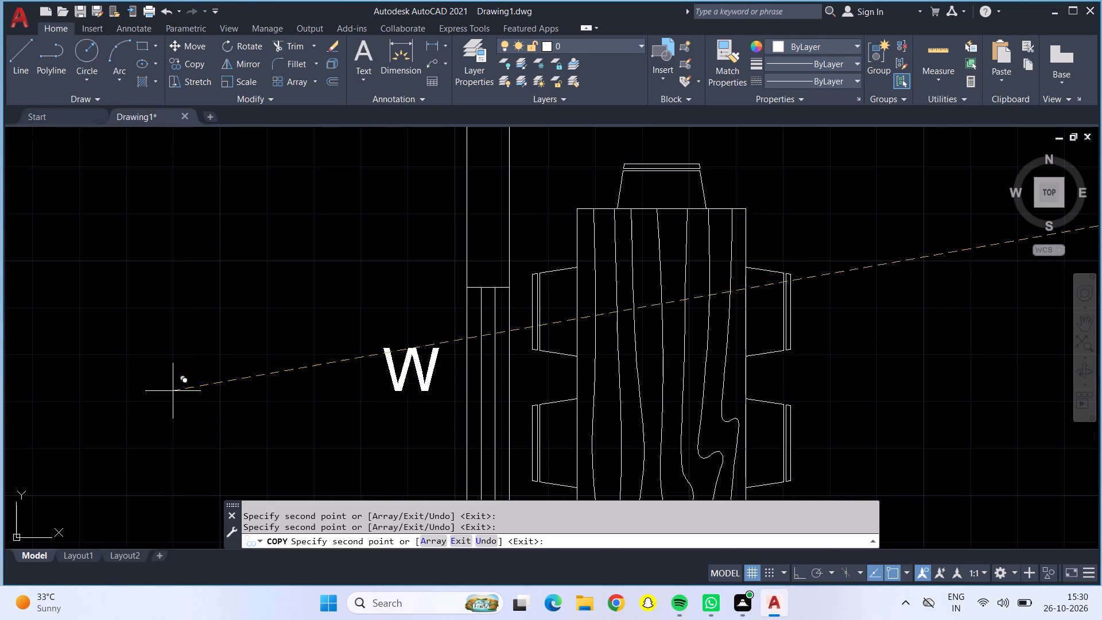
click(190, 448)
scroll(191, 444, down, 2)
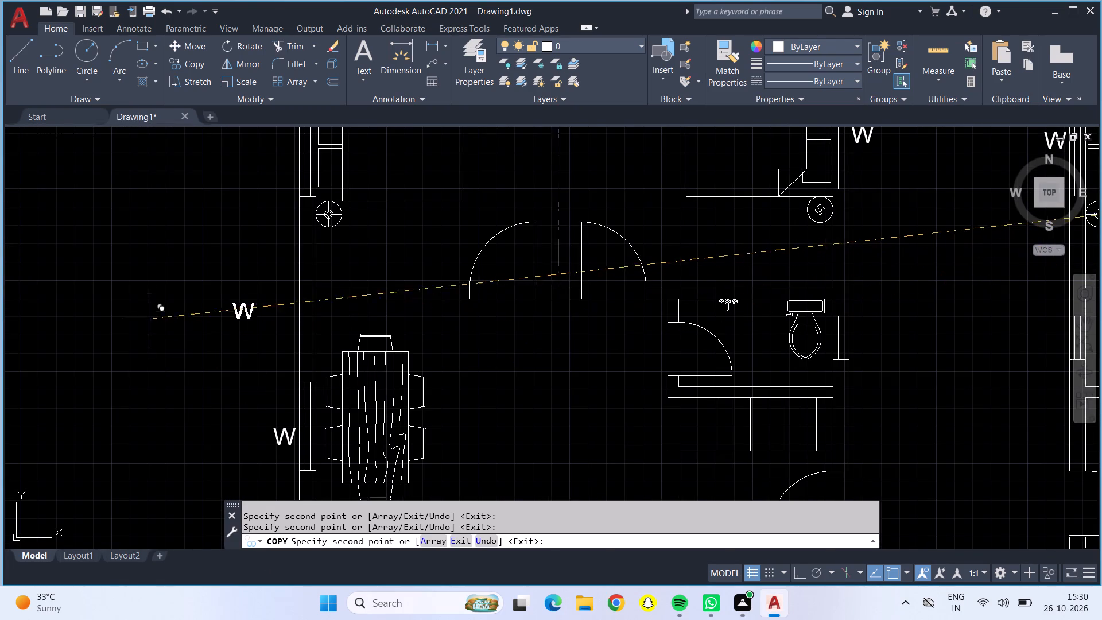
middle_drag(156, 312, 241, 460)
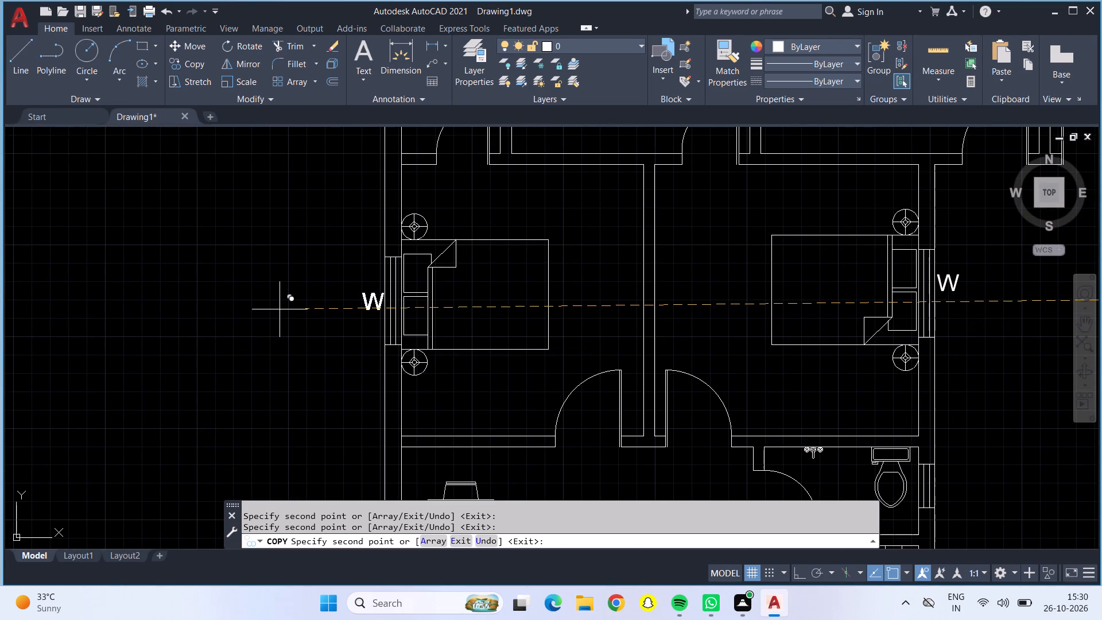
click(276, 311)
Place copies of the W label above the north bedroom windows of both units.
scroll(276, 312, down, 1)
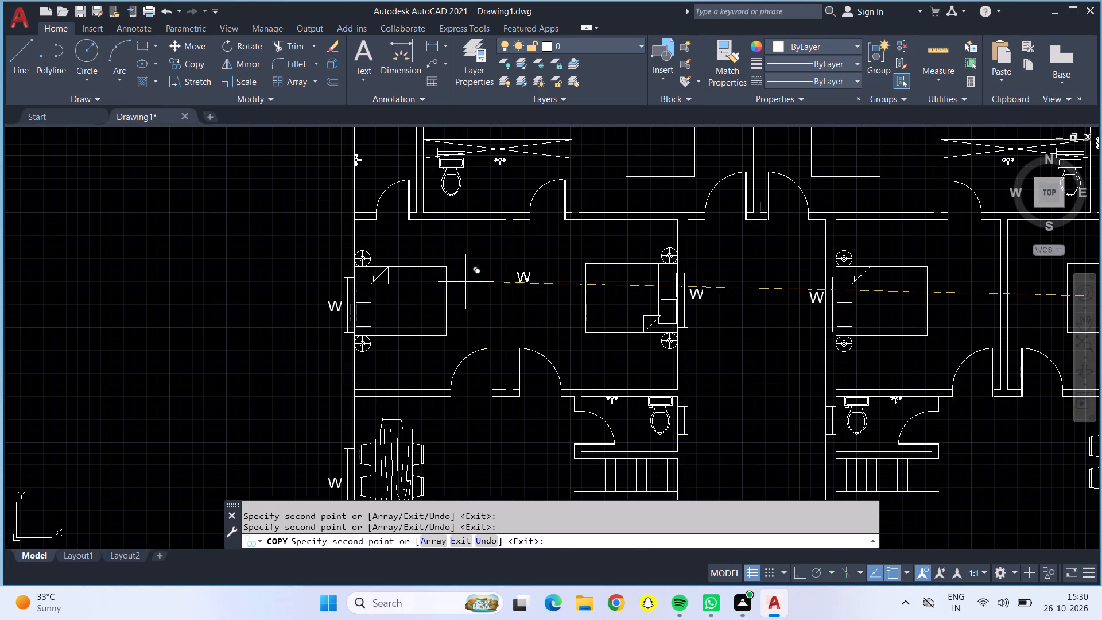
middle_drag(467, 273, 450, 511)
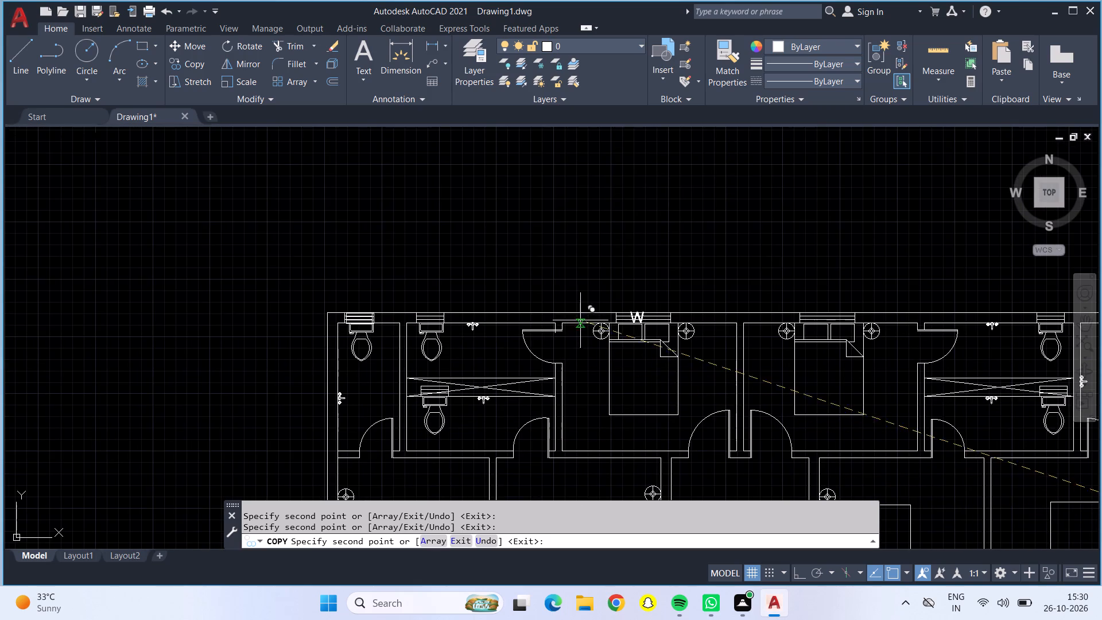
scroll(581, 311, up, 3)
click(600, 301)
scroll(603, 302, down, 2)
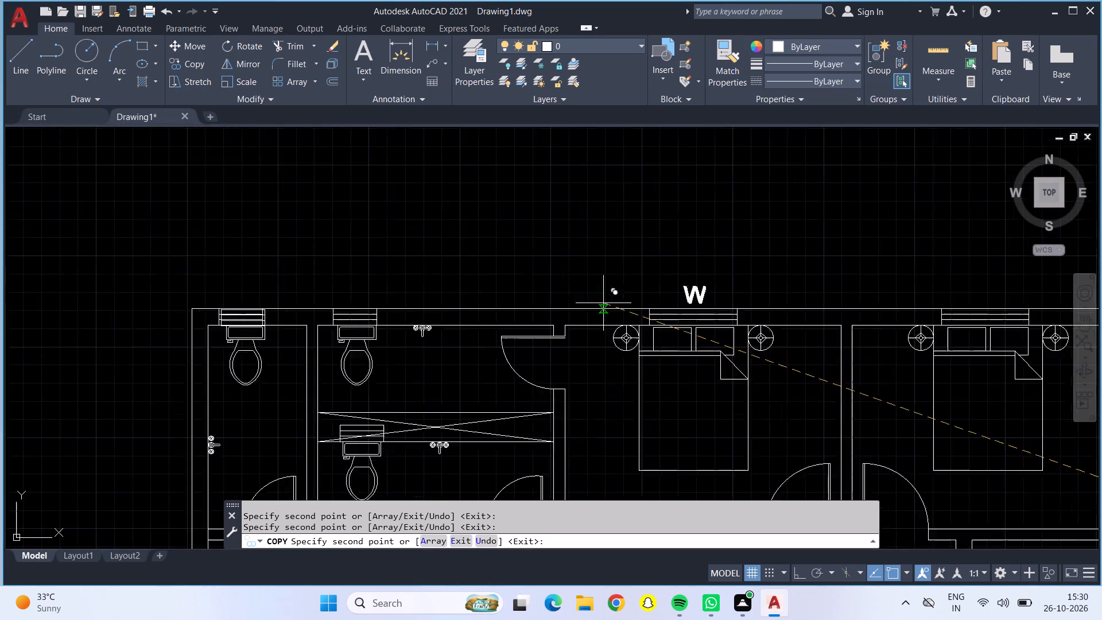
scroll(603, 304, down, 1)
scroll(774, 308, up, 2)
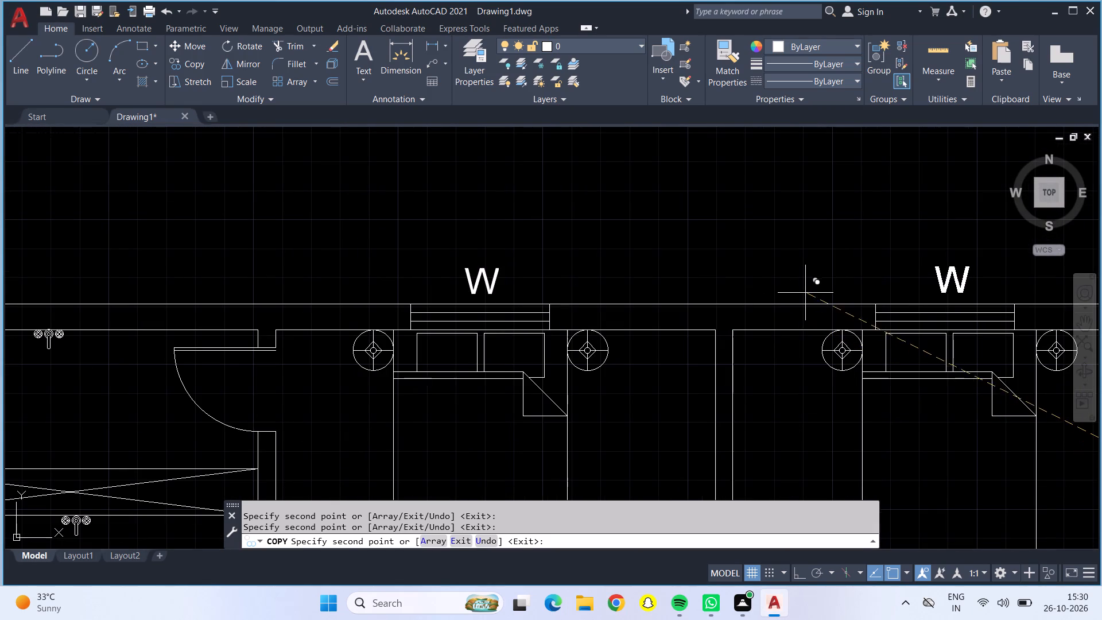
click(798, 295)
Place copies of the W label outside the east unit's east and south kitchen windows and end the copying.
scroll(798, 292, down, 2)
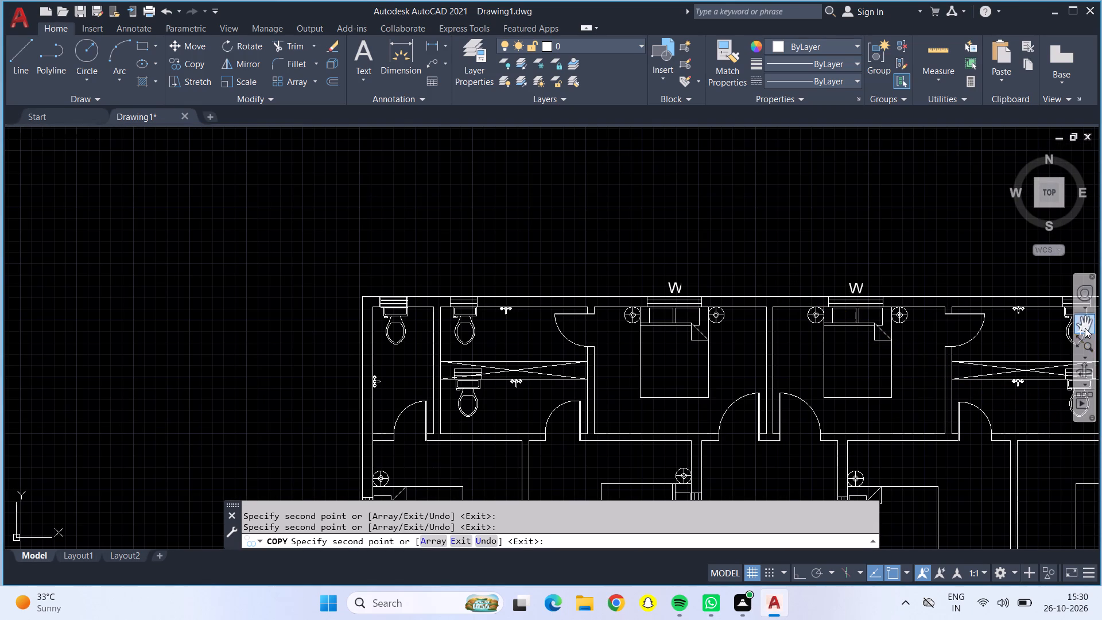
middle_drag(1008, 276, 621, 294)
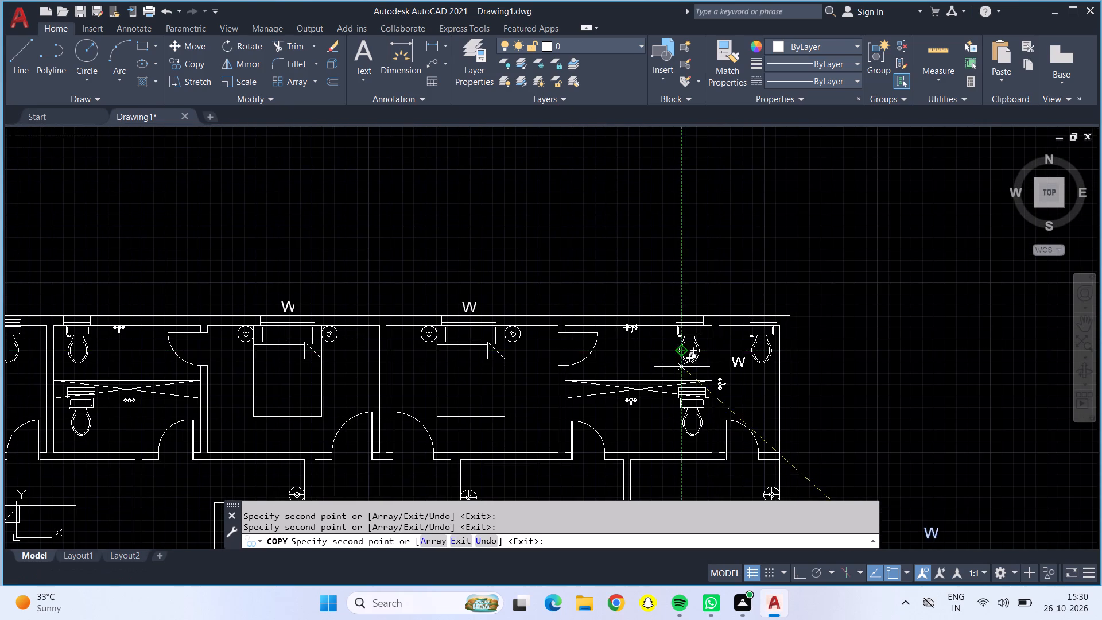
scroll(823, 396, down, 1)
middle_drag(840, 409, 776, 195)
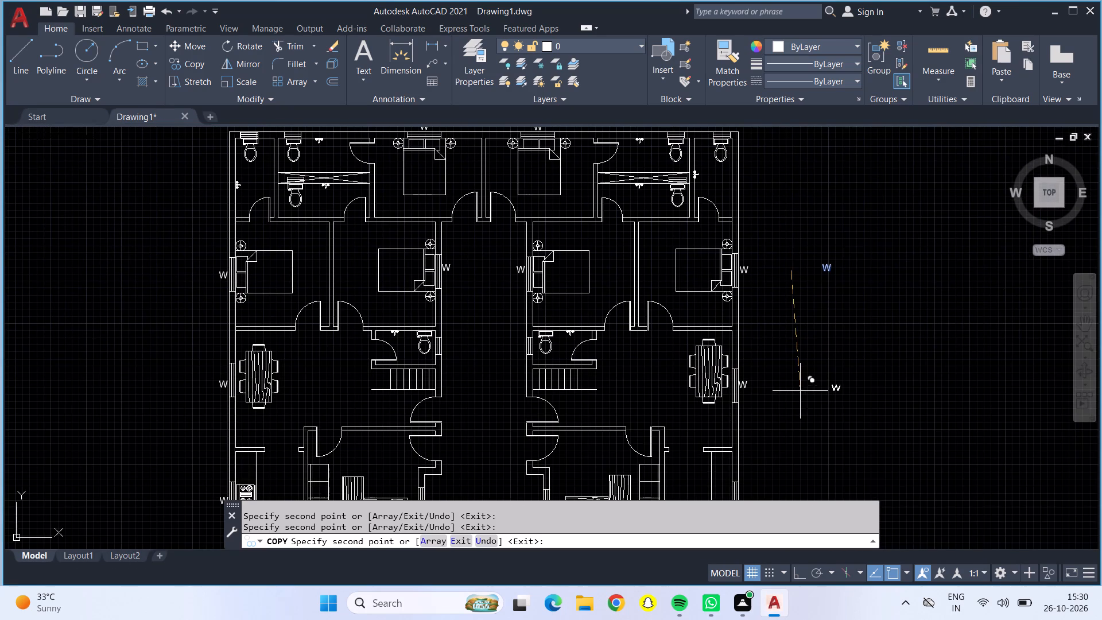
middle_drag(790, 394, 760, 258)
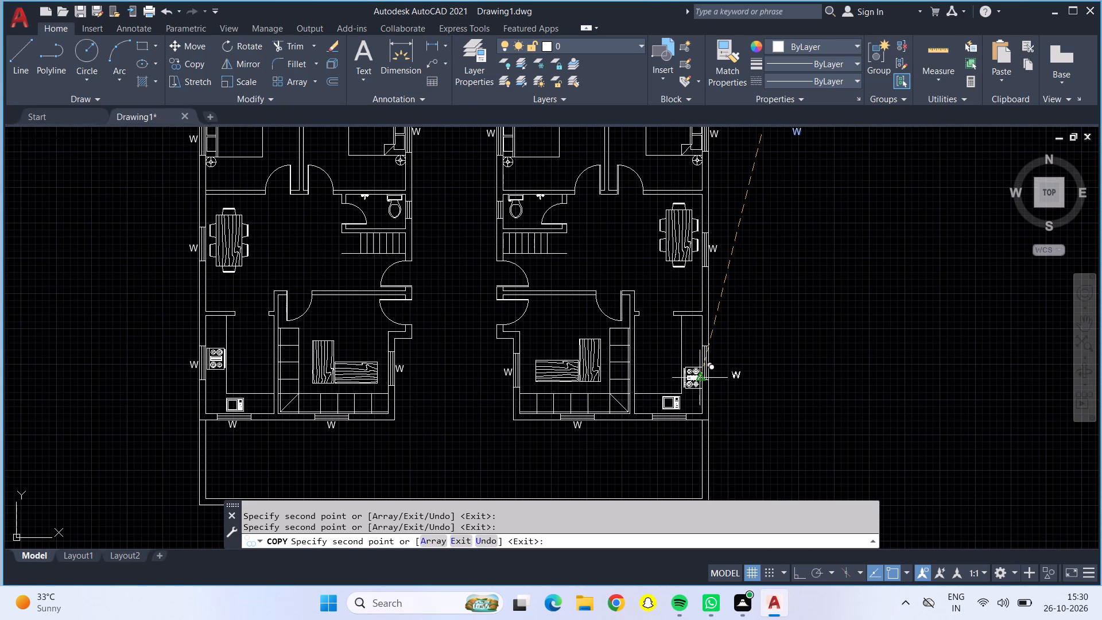
scroll(681, 371, up, 3)
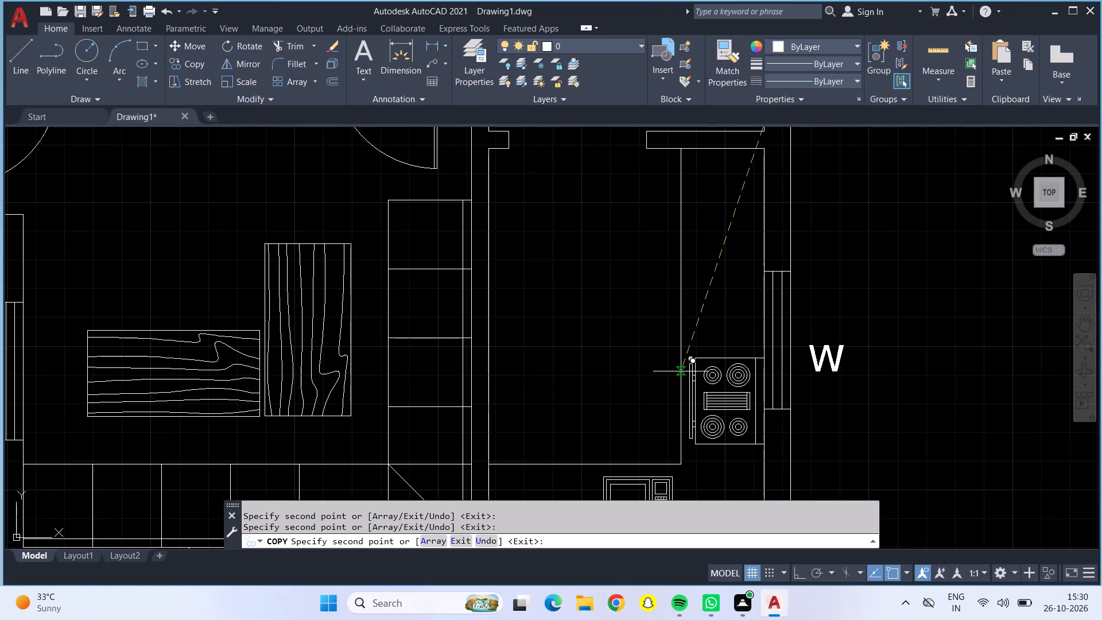
click(669, 353)
scroll(669, 353, down, 2)
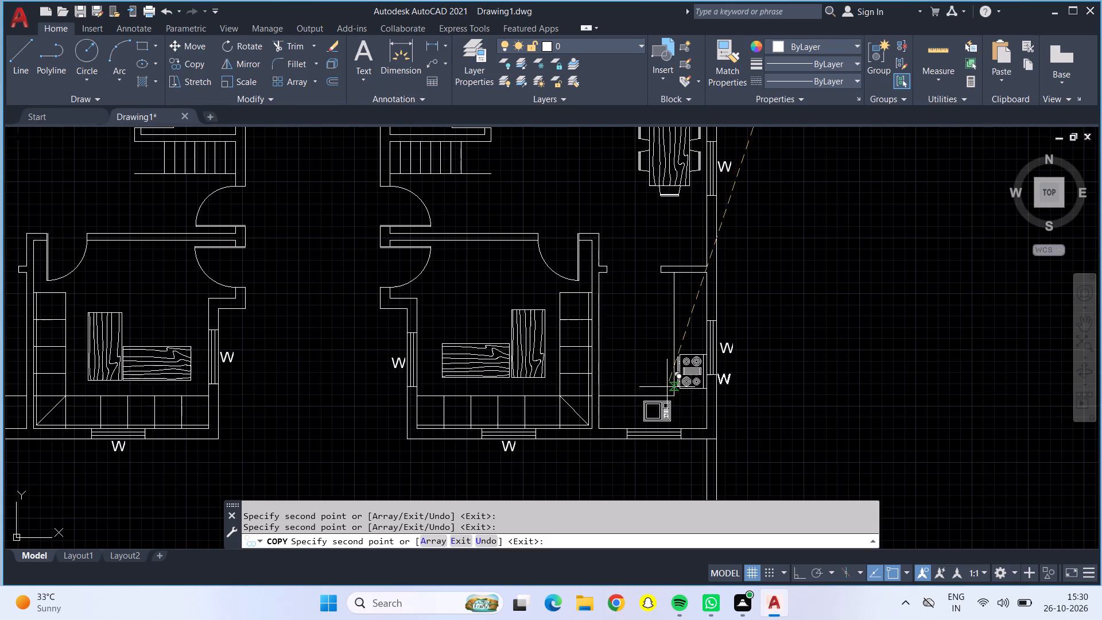
scroll(586, 463, up, 3)
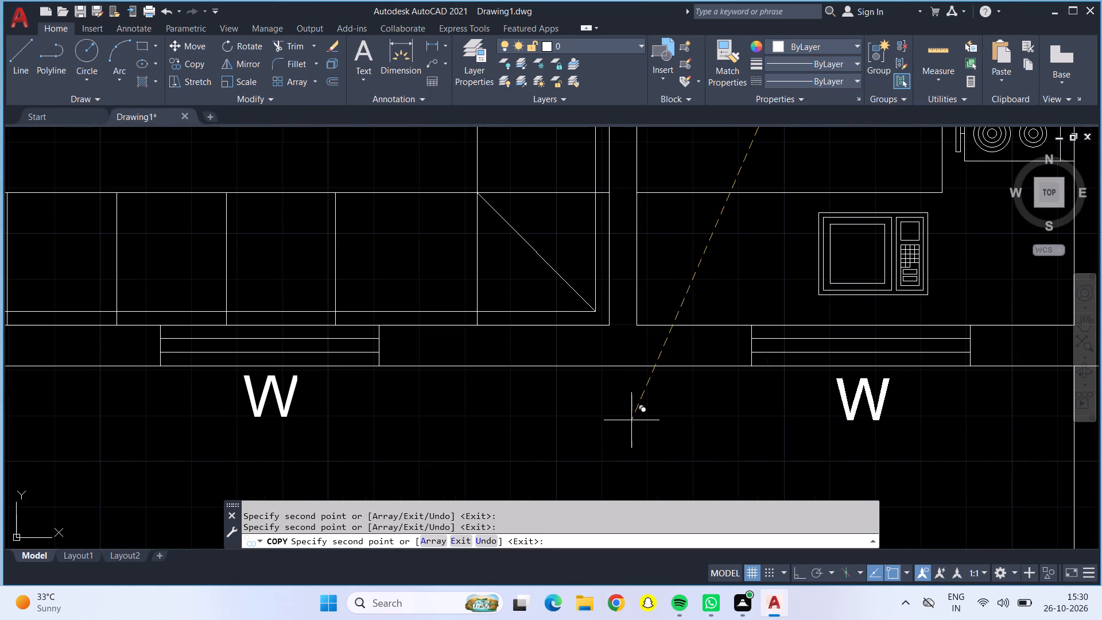
click(633, 416)
scroll(633, 416, down, 3)
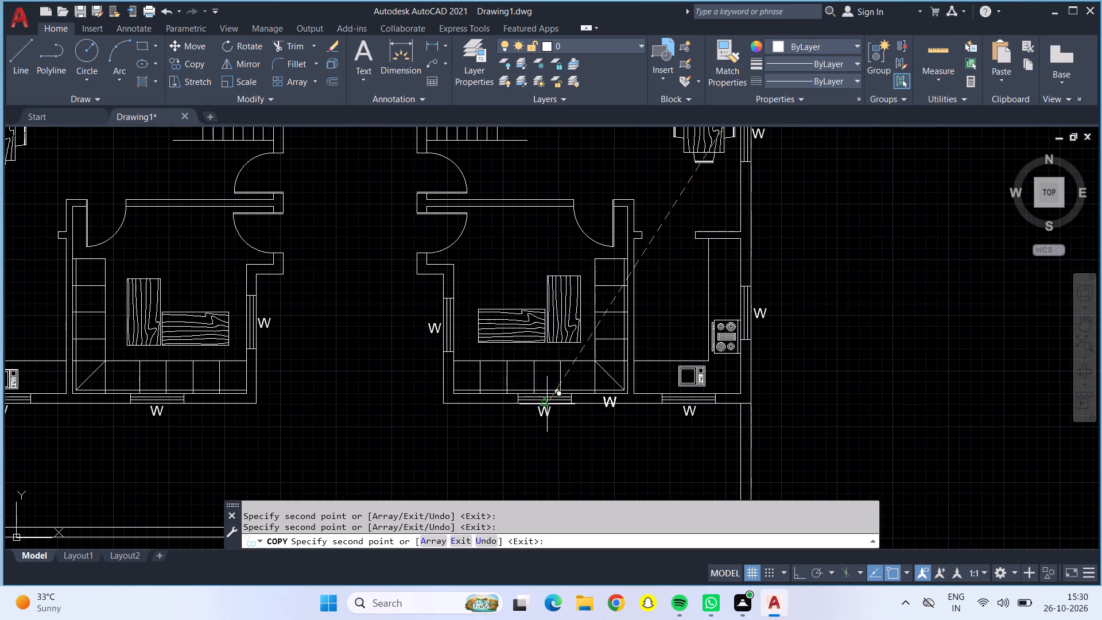
scroll(505, 394, down, 1)
middle_drag(393, 273, 476, 415)
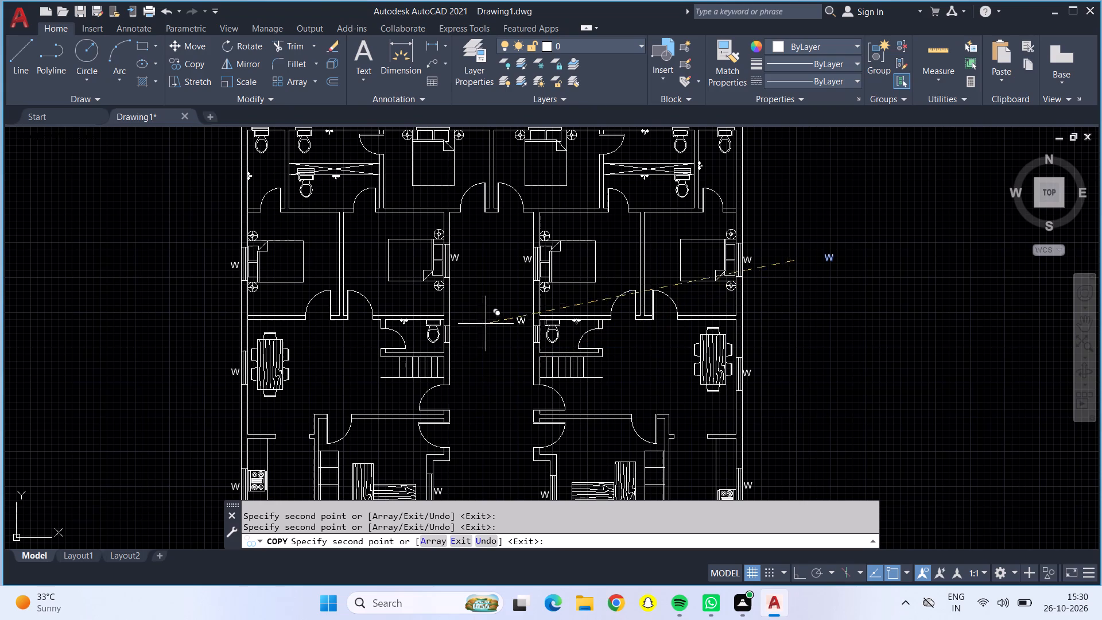
middle_drag(476, 294, 590, 289)
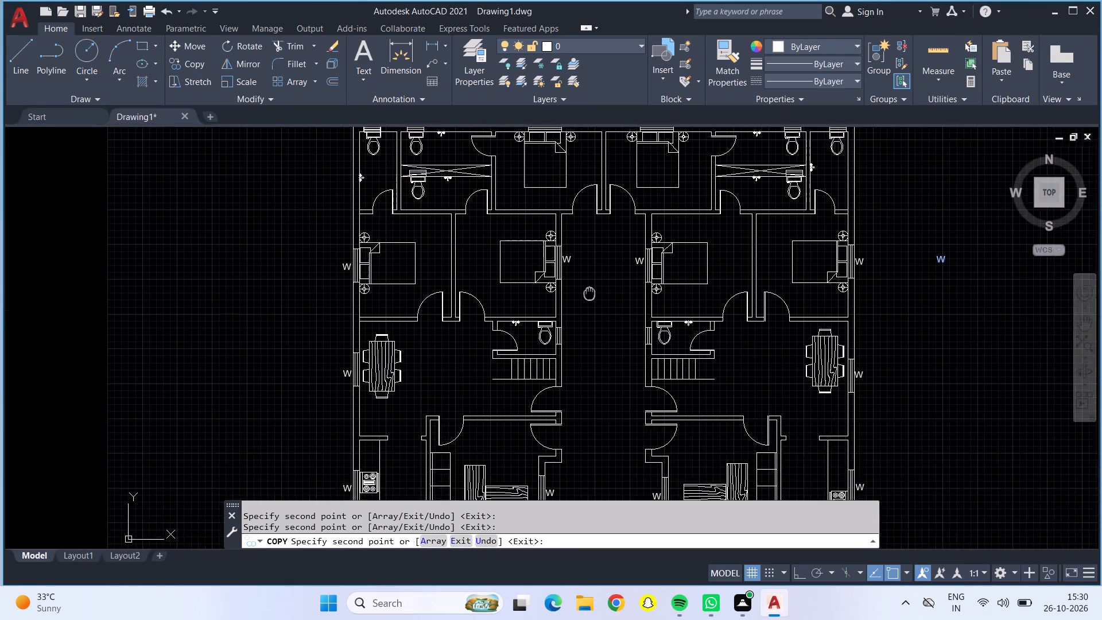
middle_drag(590, 289, 587, 254)
scroll(587, 257, down, 1)
key(Escape)
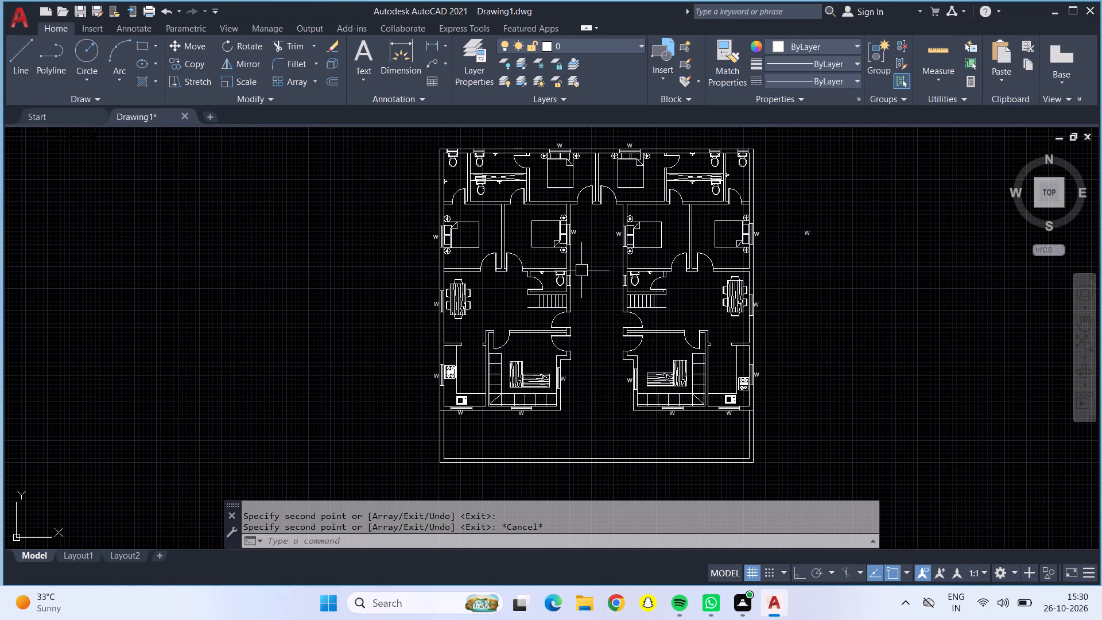
Delete the spare original W label standing east of the east unit.
click(813, 231)
key(Delete)
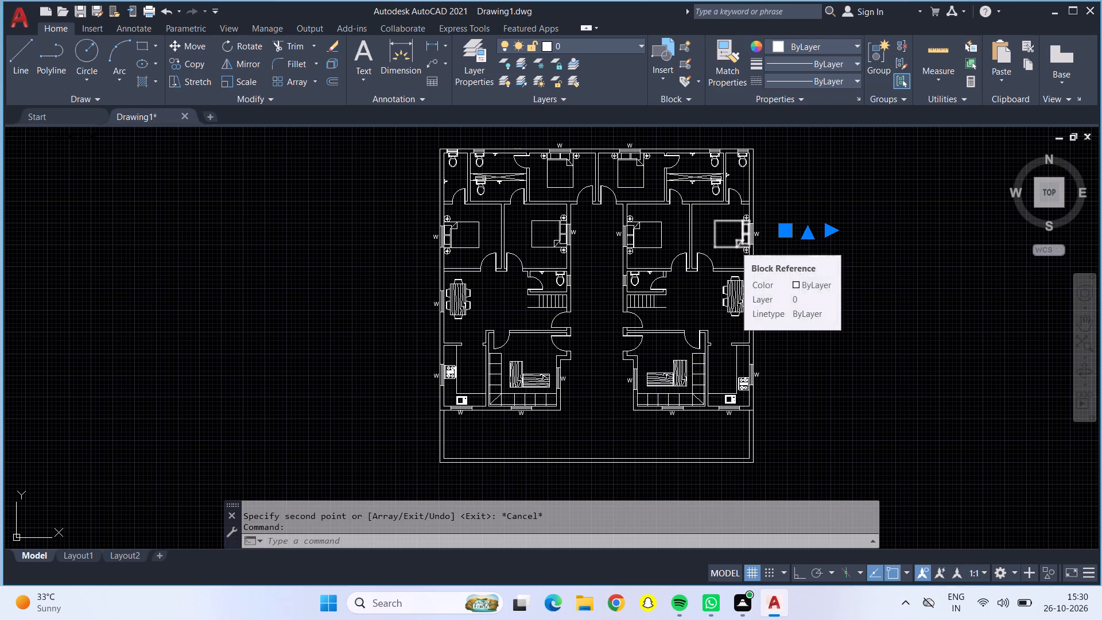
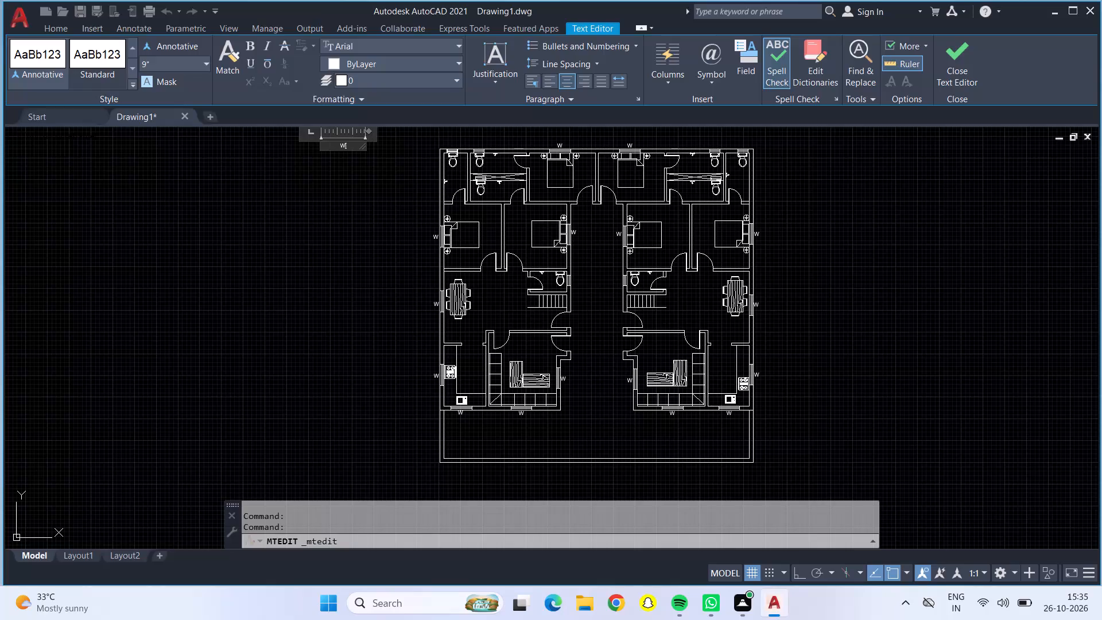
Change the text of the spare label standing northwest of the plan to V.
key(BackSpace)
key(shift+v)
click(359, 157)
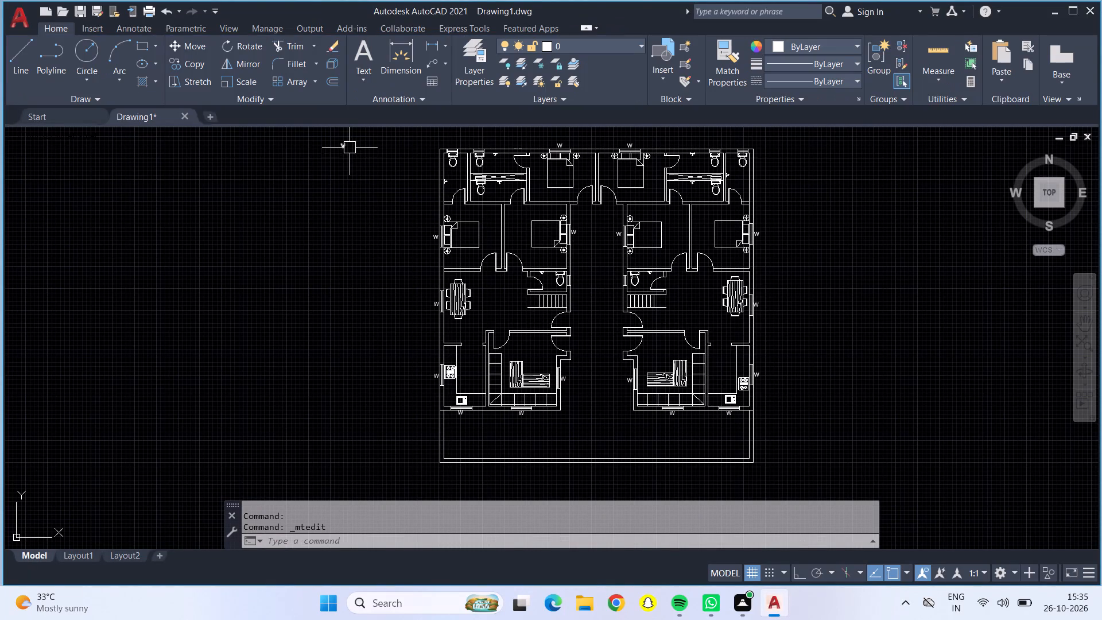
Copy the V label to the three ventilators behind the toilets in the west unit's northern bathrooms.
click(347, 147)
click(201, 68)
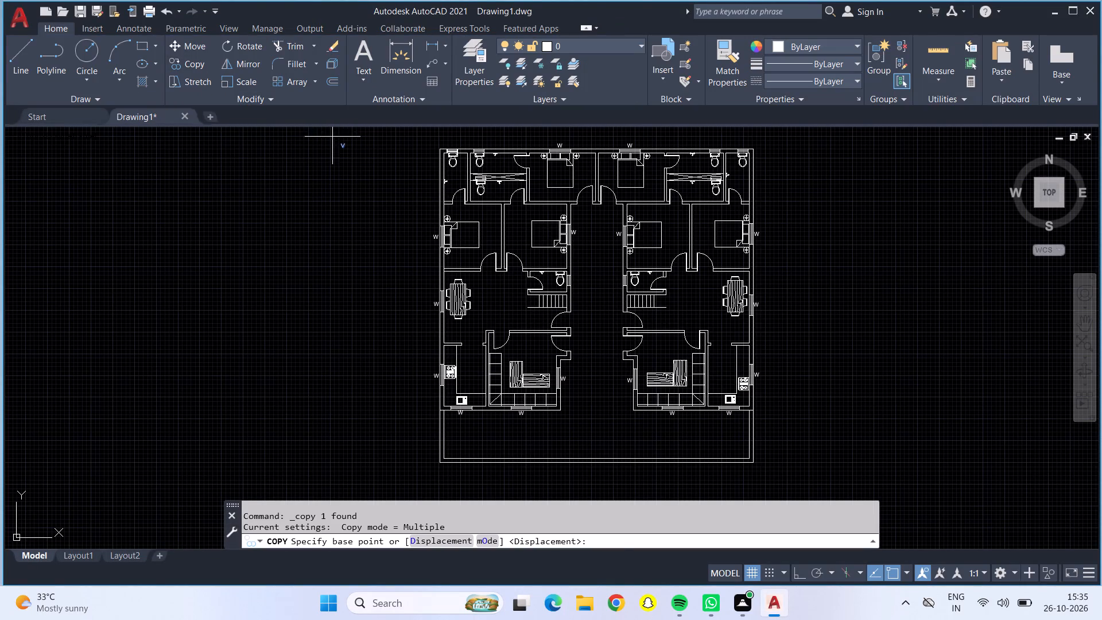
click(340, 143)
scroll(447, 150, up, 4)
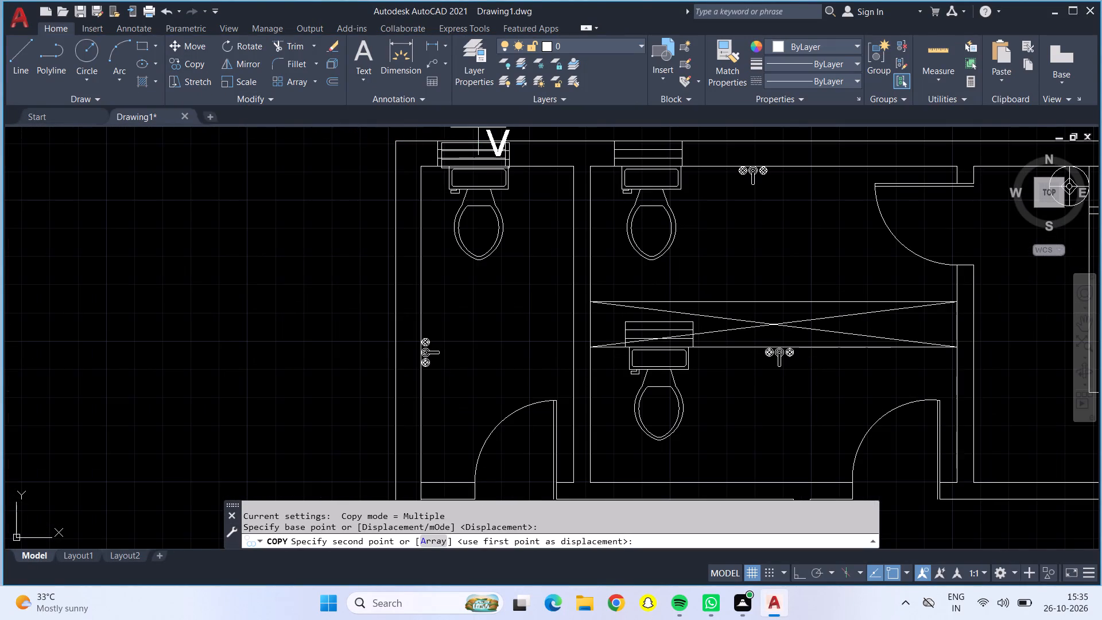
click(638, 288)
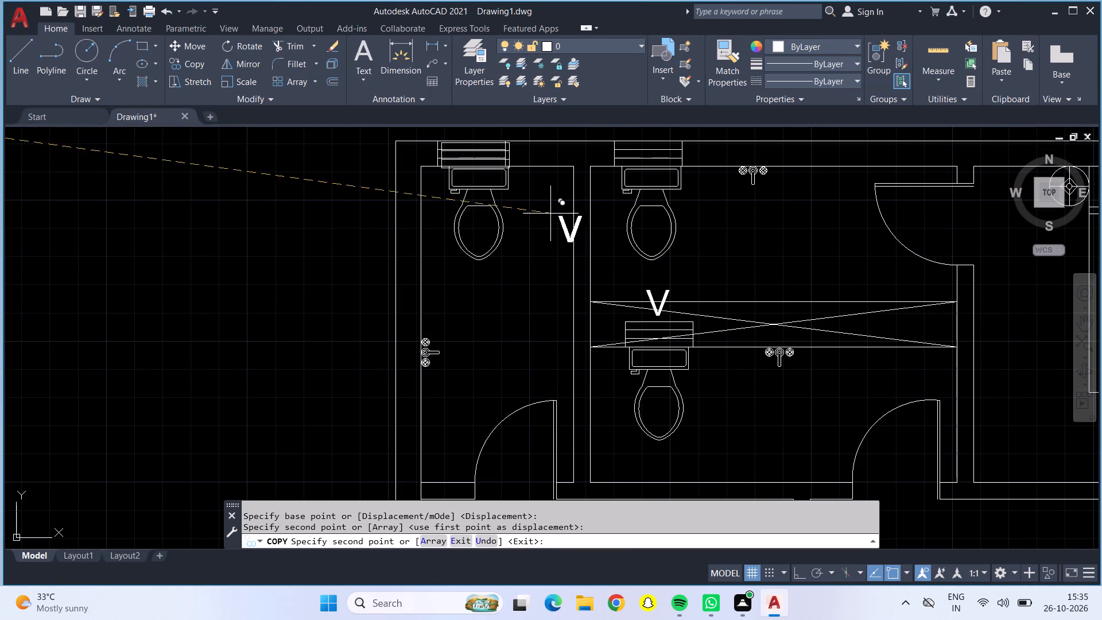
middle_drag(540, 221, 478, 280)
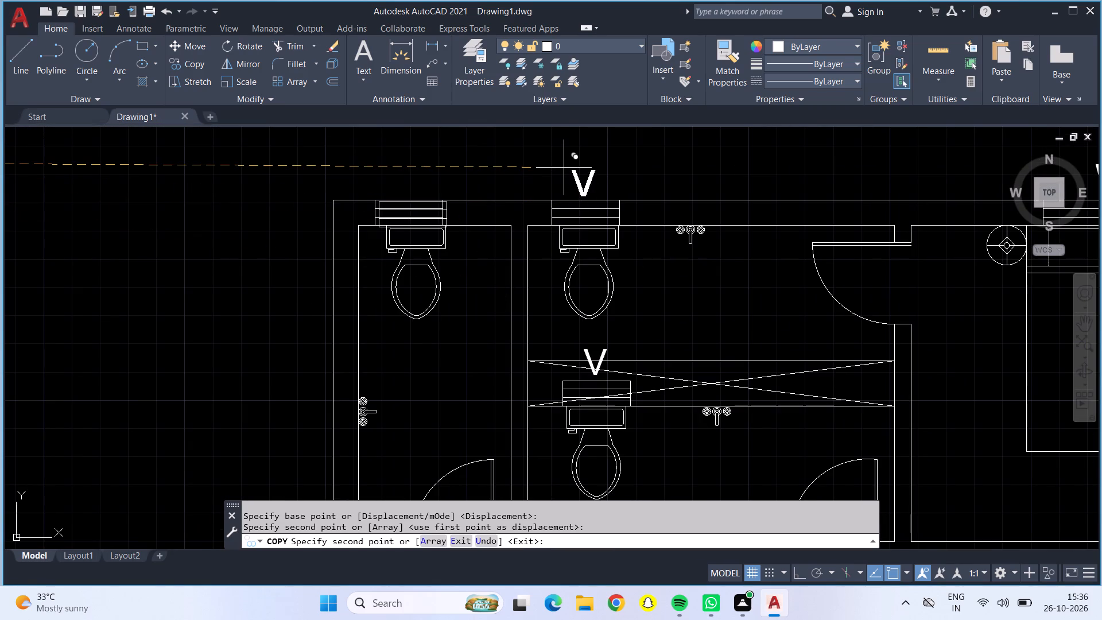
click(564, 168)
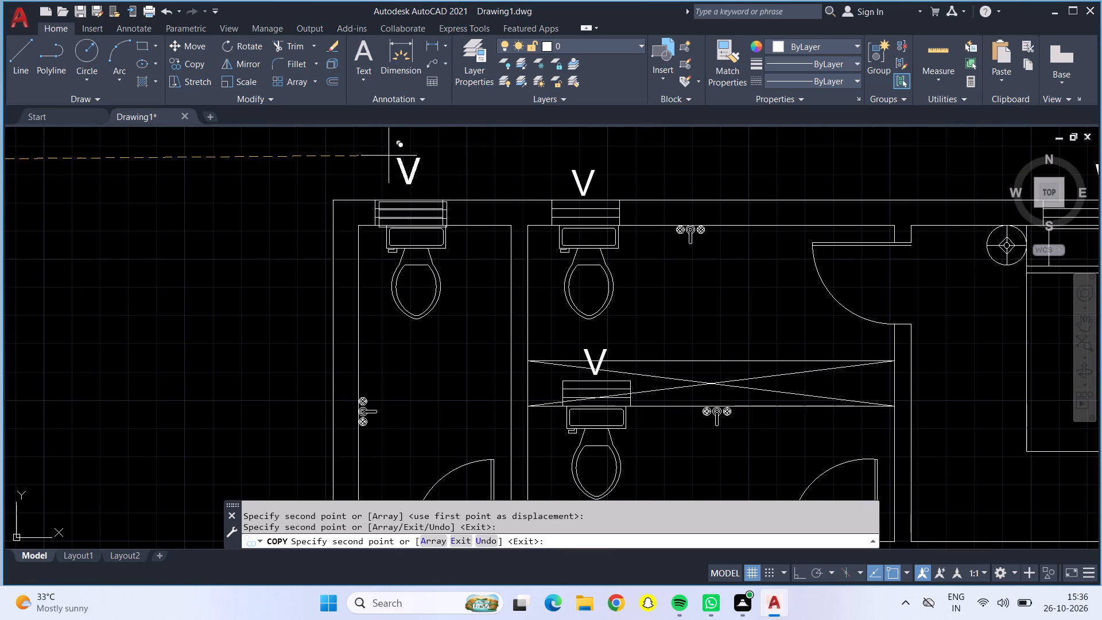
click(393, 169)
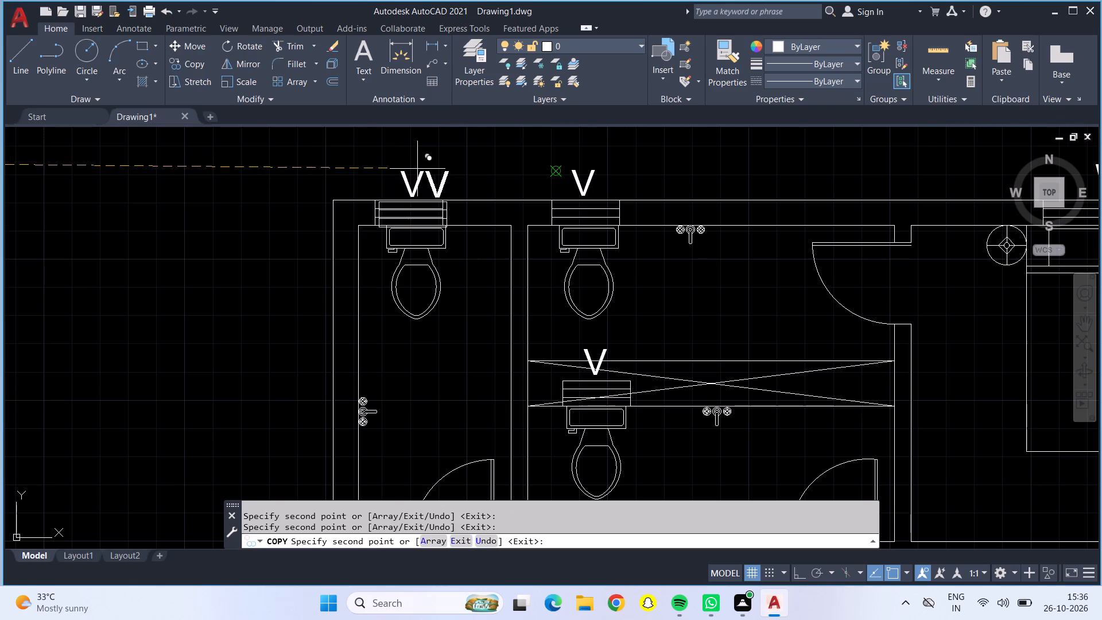
Place copies of the V label at the three ventilators behind the toilets in the east unit's northern bathrooms.
scroll(424, 169, down, 2)
middle_drag(574, 154, 149, 127)
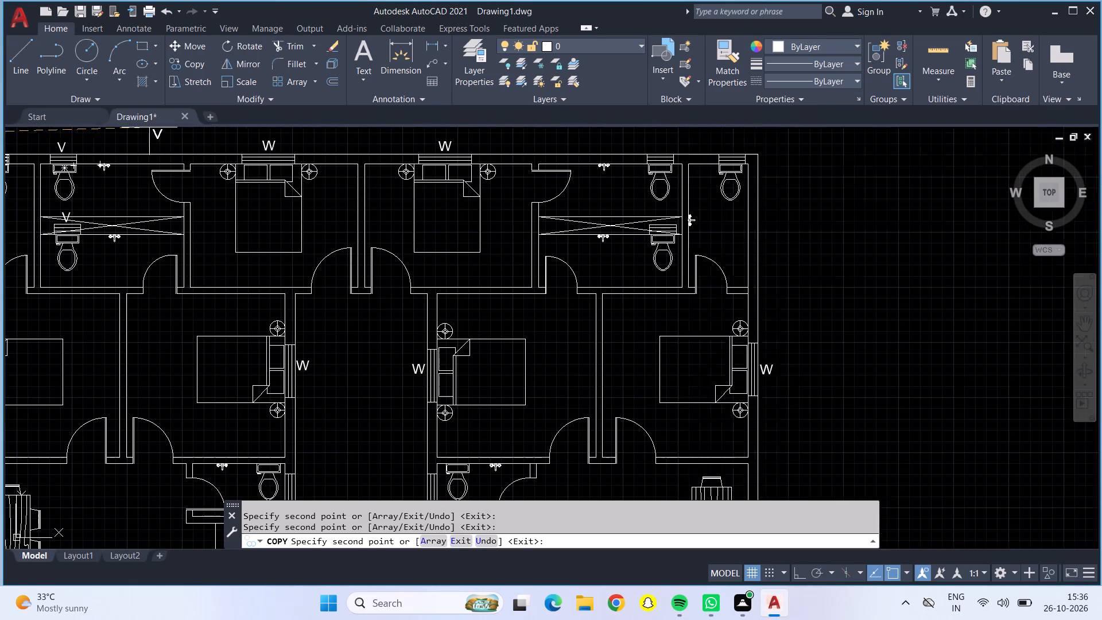
middle_drag(599, 188, 397, 199)
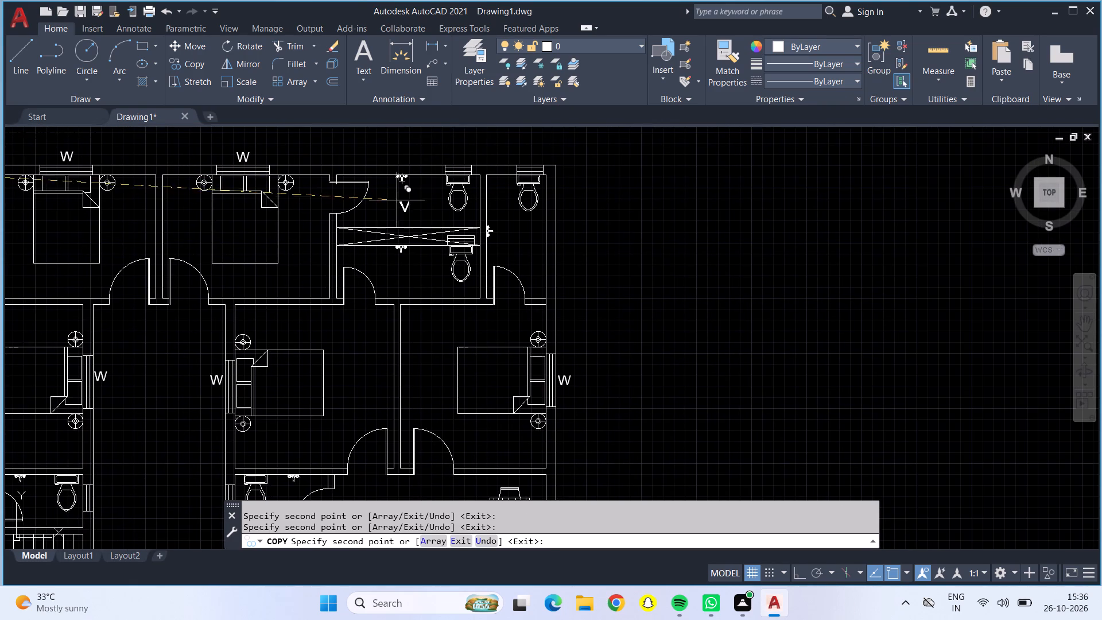
scroll(453, 226, up, 3)
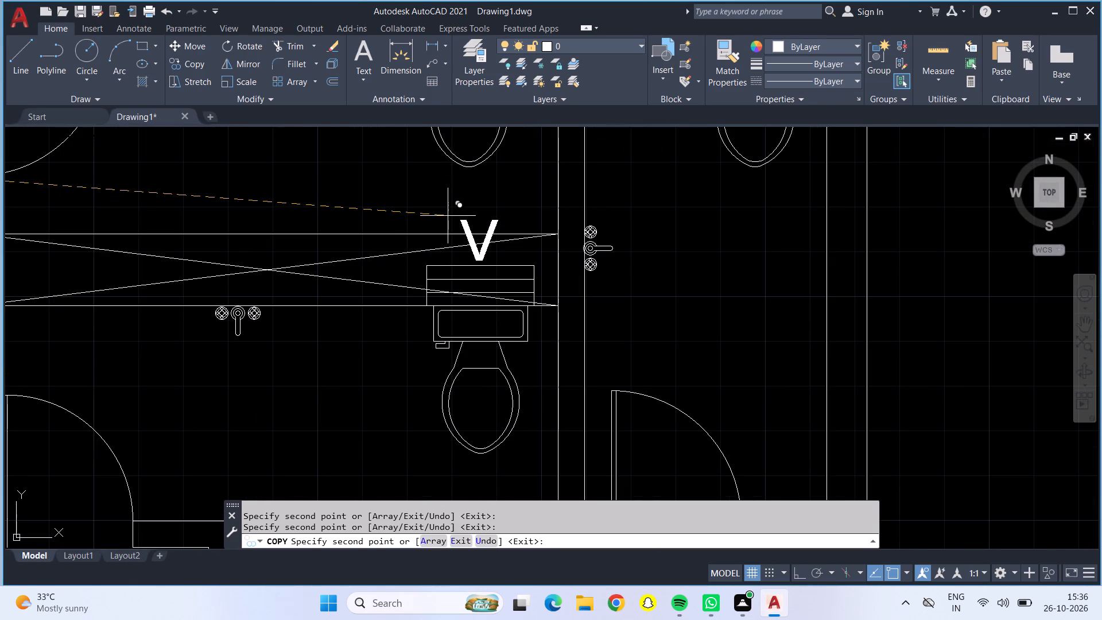
click(448, 216)
scroll(438, 211, down, 1)
middle_drag(432, 208, 370, 311)
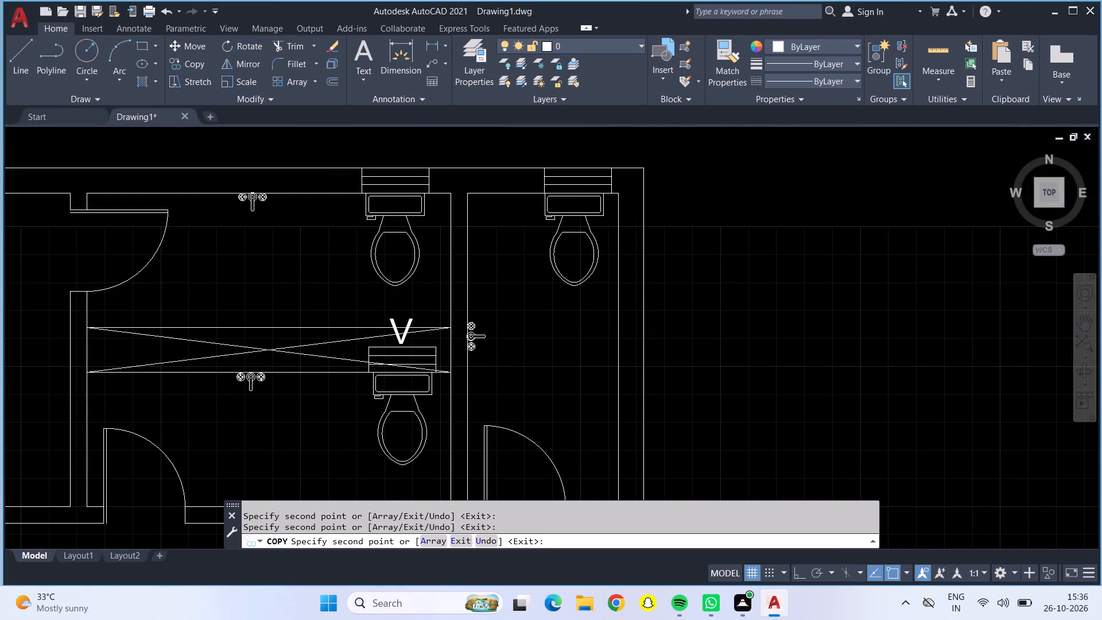
click(377, 135)
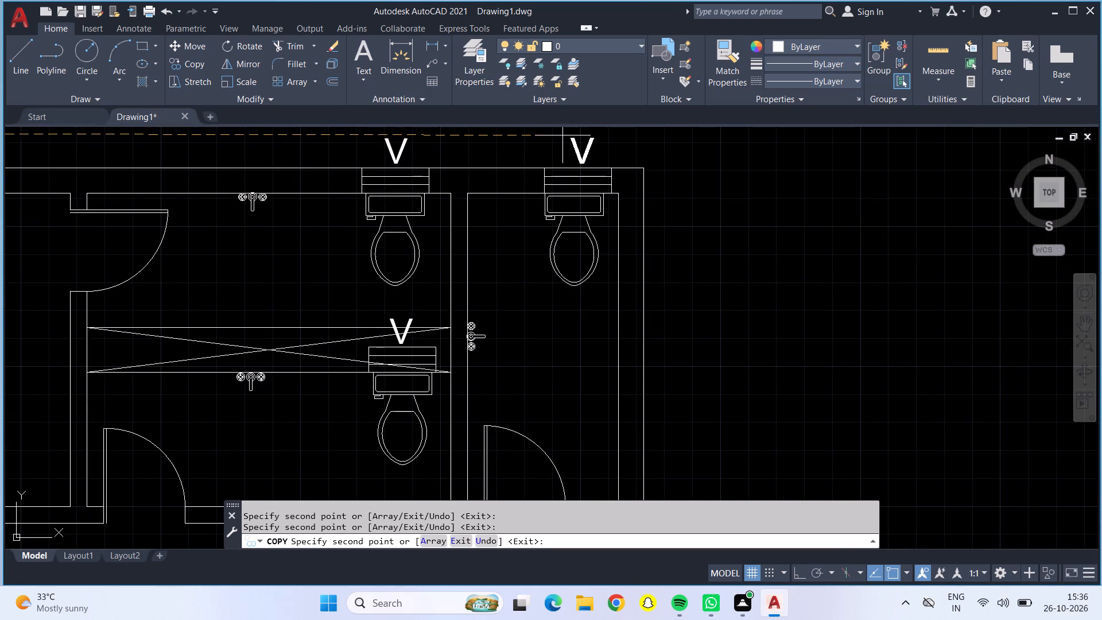
click(557, 134)
Place copies of the V label outside the ventilators of both units' toilets beside the stairs and end the copying.
scroll(554, 136, down, 3)
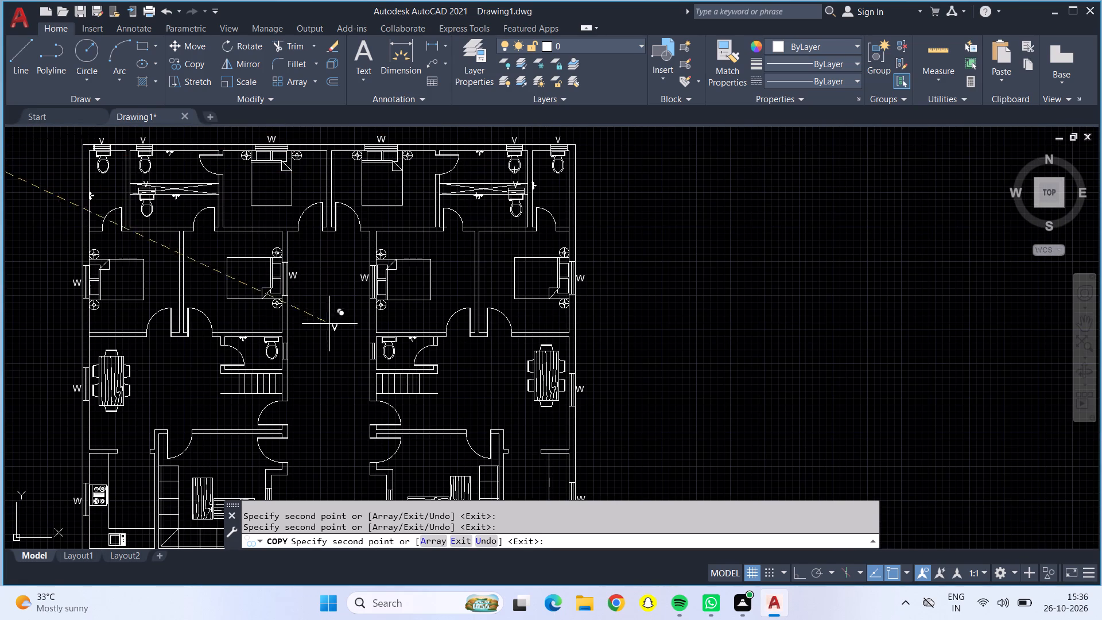
middle_drag(349, 369, 393, 342)
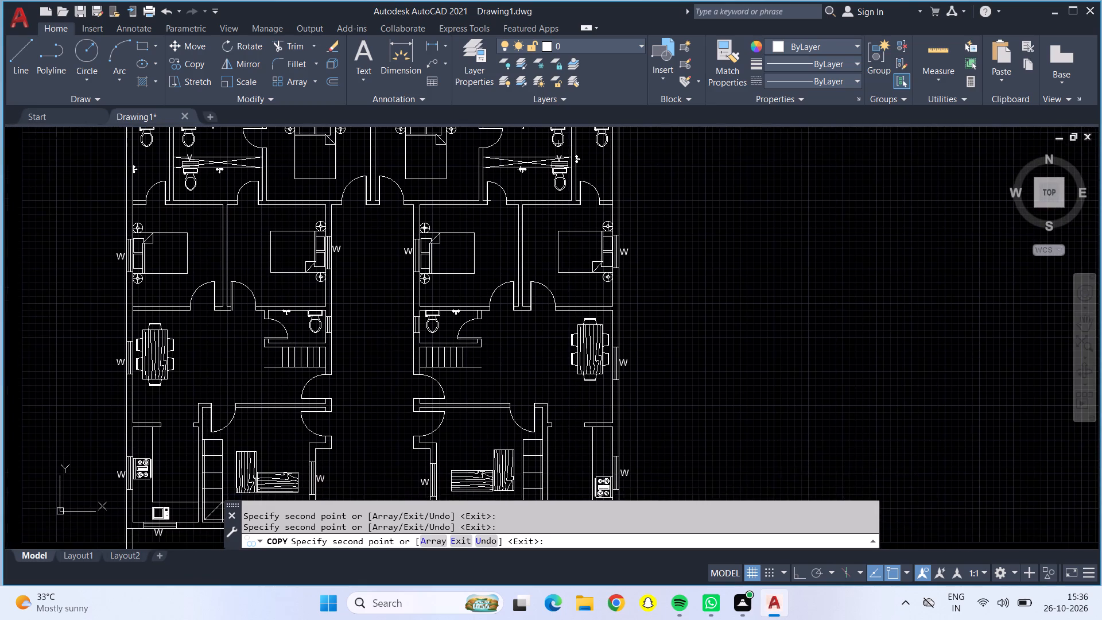
scroll(402, 335, up, 3)
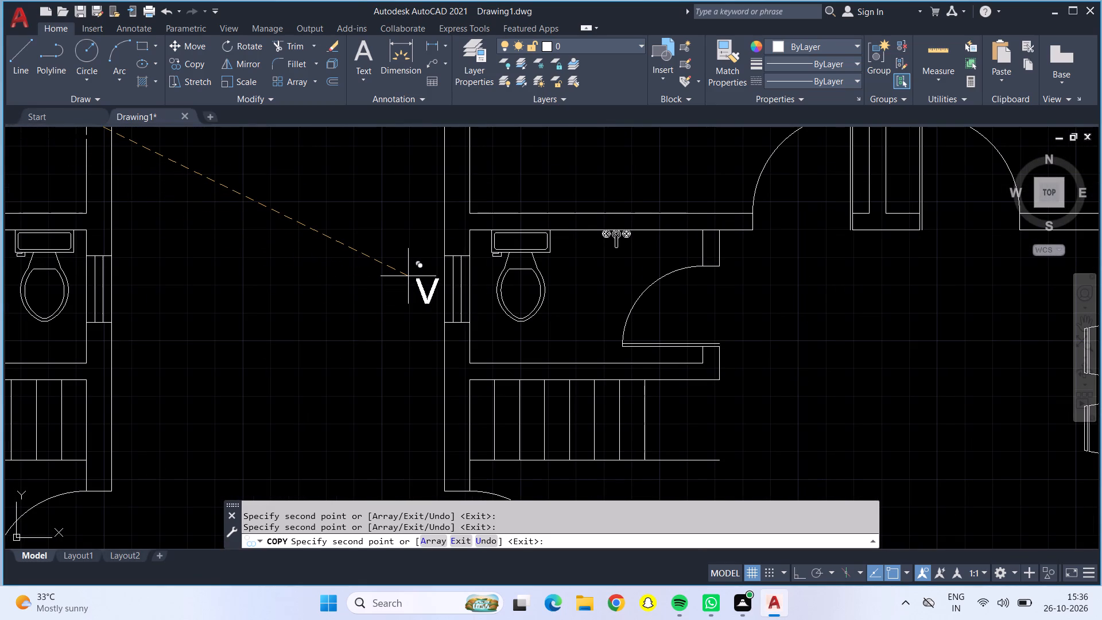
click(408, 276)
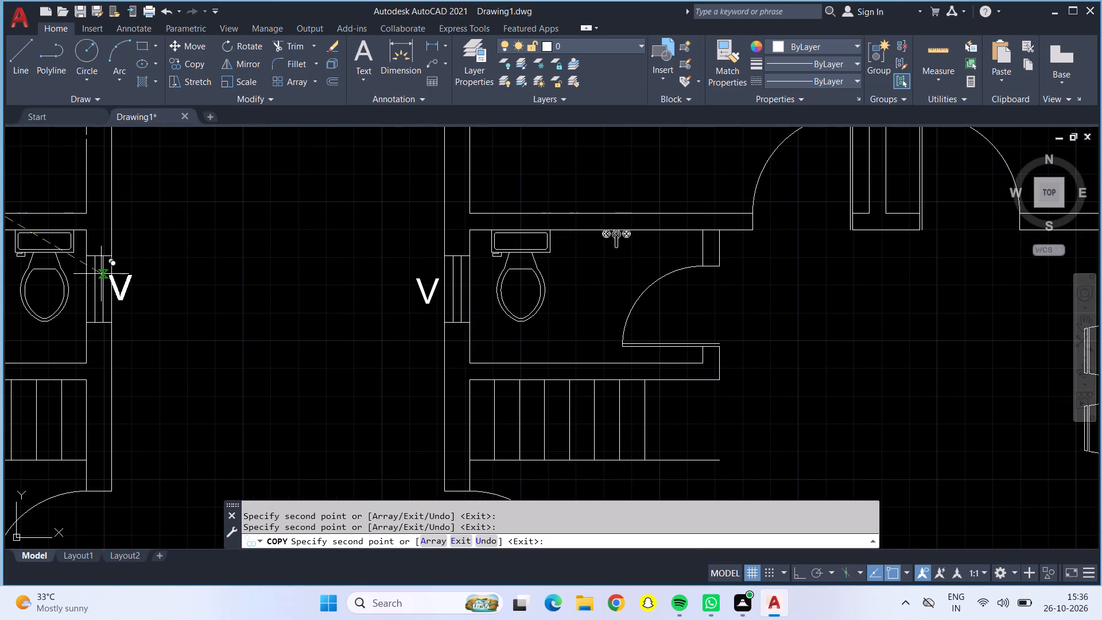
click(109, 281)
scroll(109, 281, down, 3)
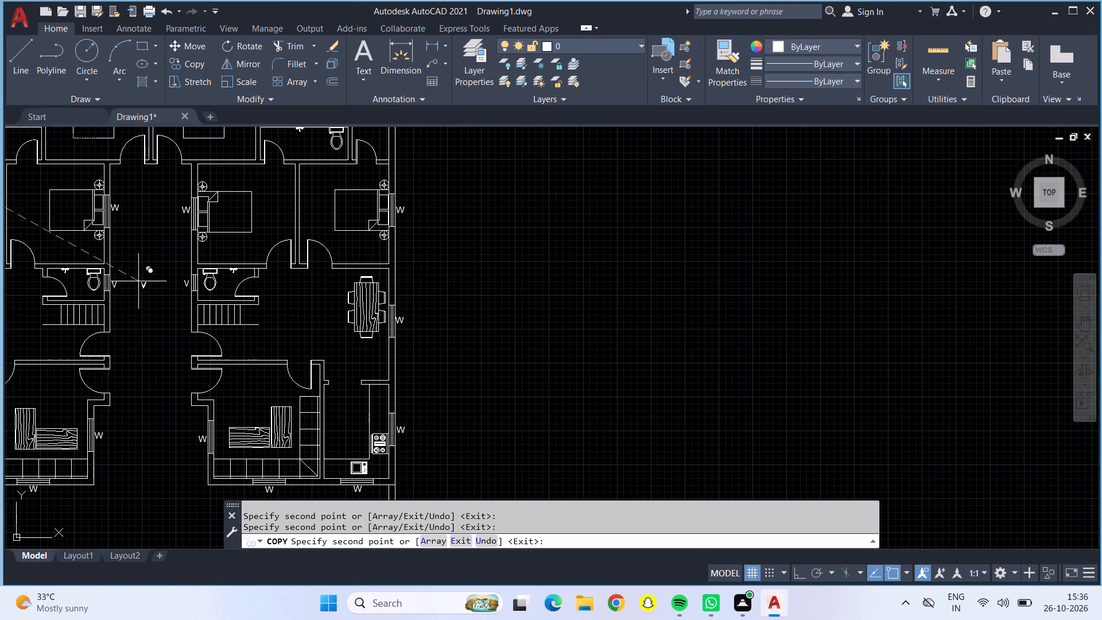
middle_drag(139, 345, 292, 268)
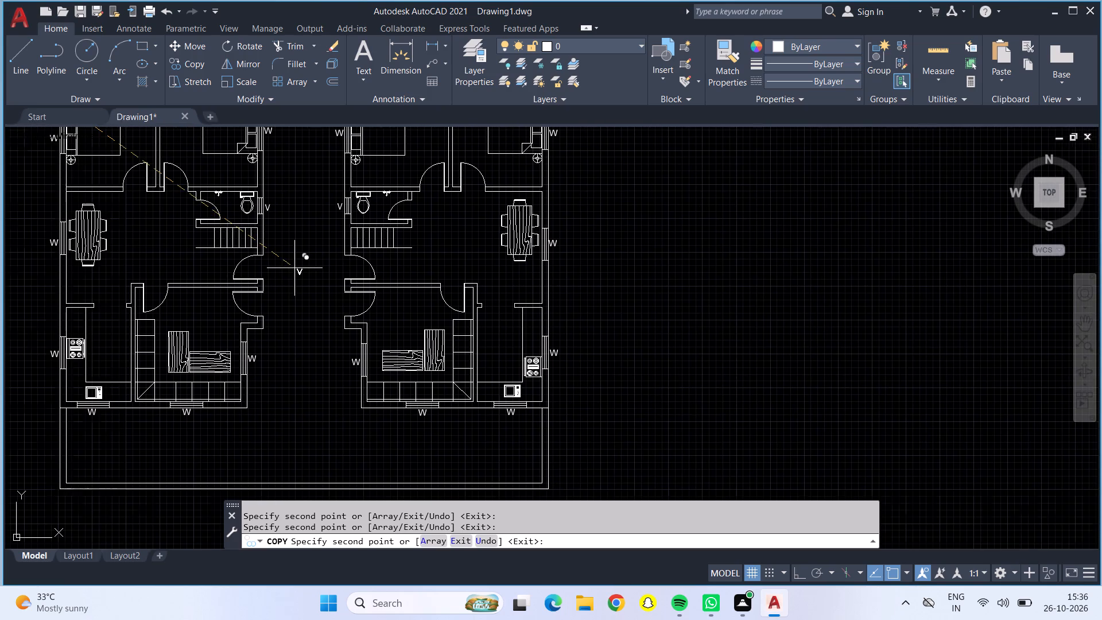
scroll(297, 271, down, 1)
middle_drag(297, 275, 292, 320)
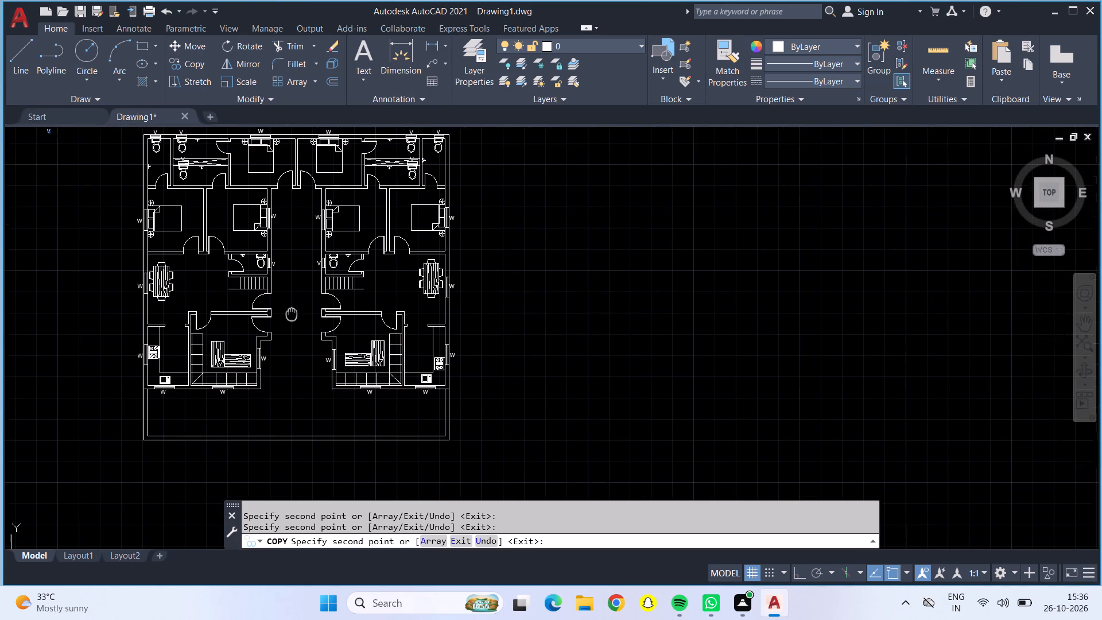
middle_drag(292, 320, 461, 336)
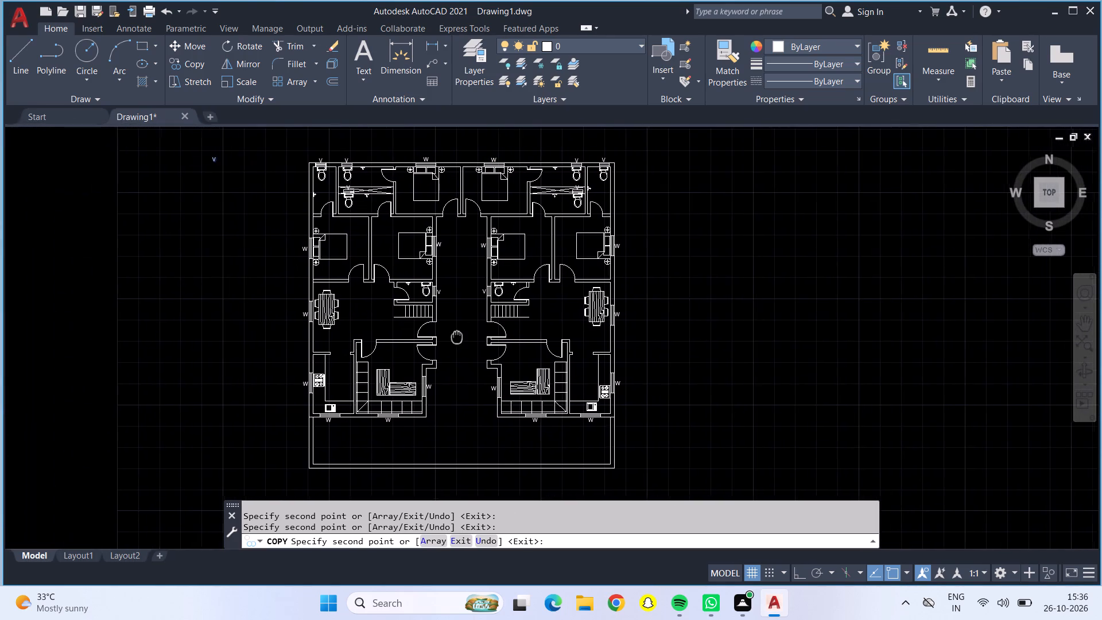
middle_drag(461, 336, 489, 339)
key(Escape)
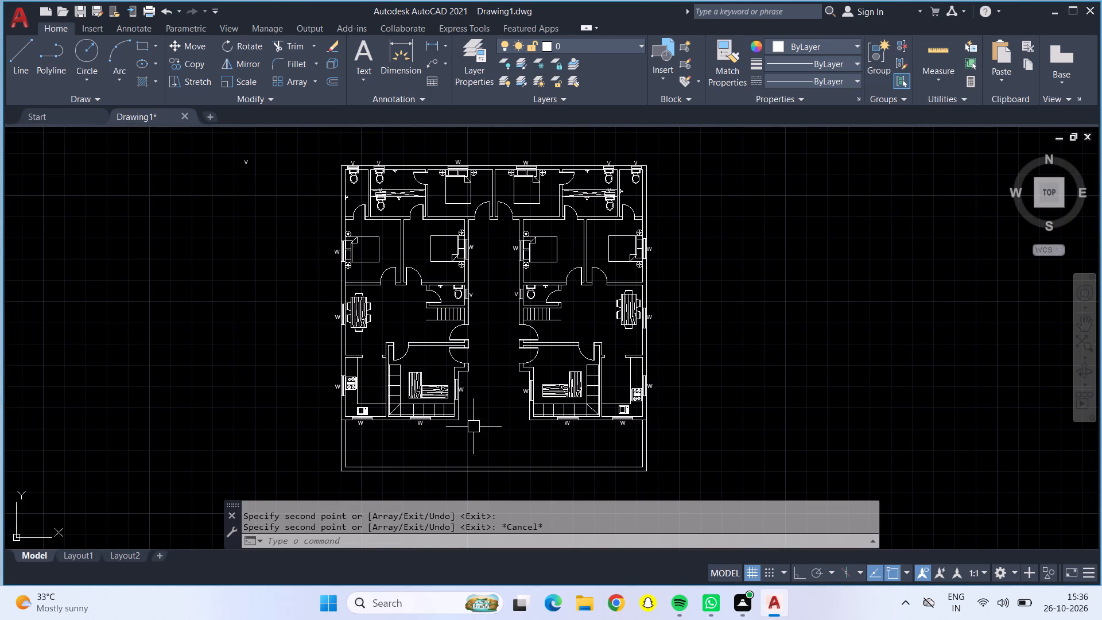
Measure the open strip south of the two units with the quick measure tool.
middle_drag(506, 428, 511, 371)
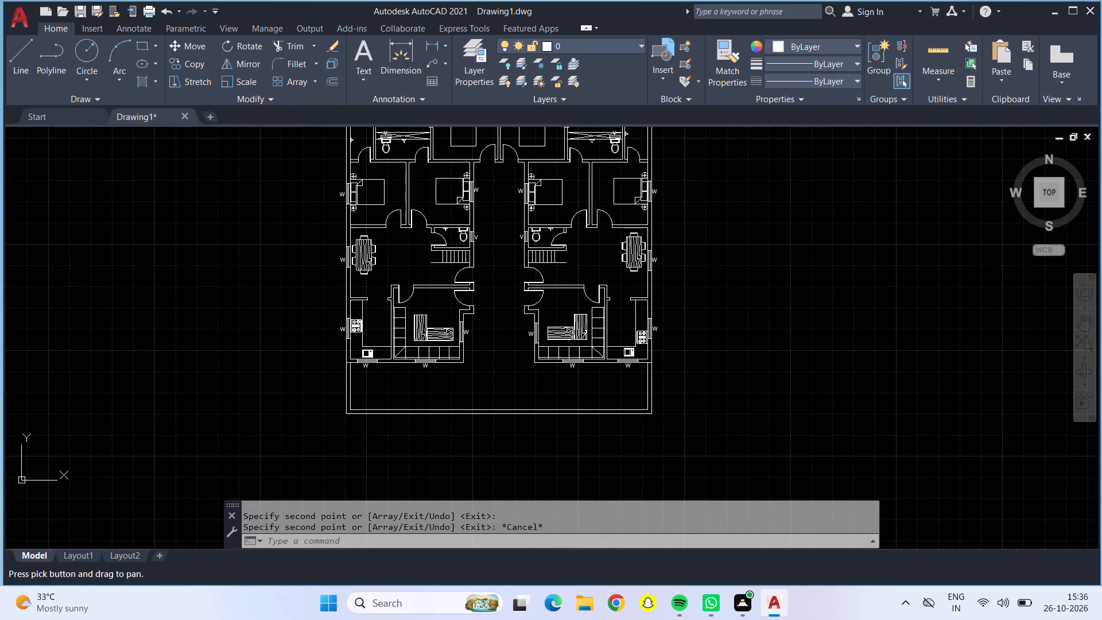
scroll(511, 371, up, 1)
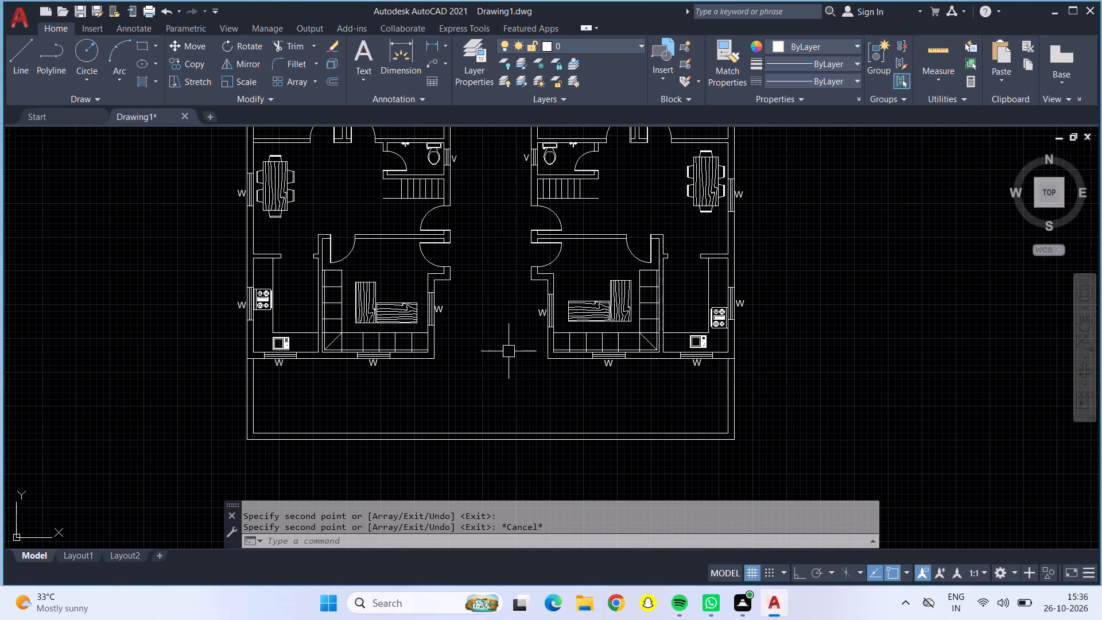
scroll(504, 340, up, 1)
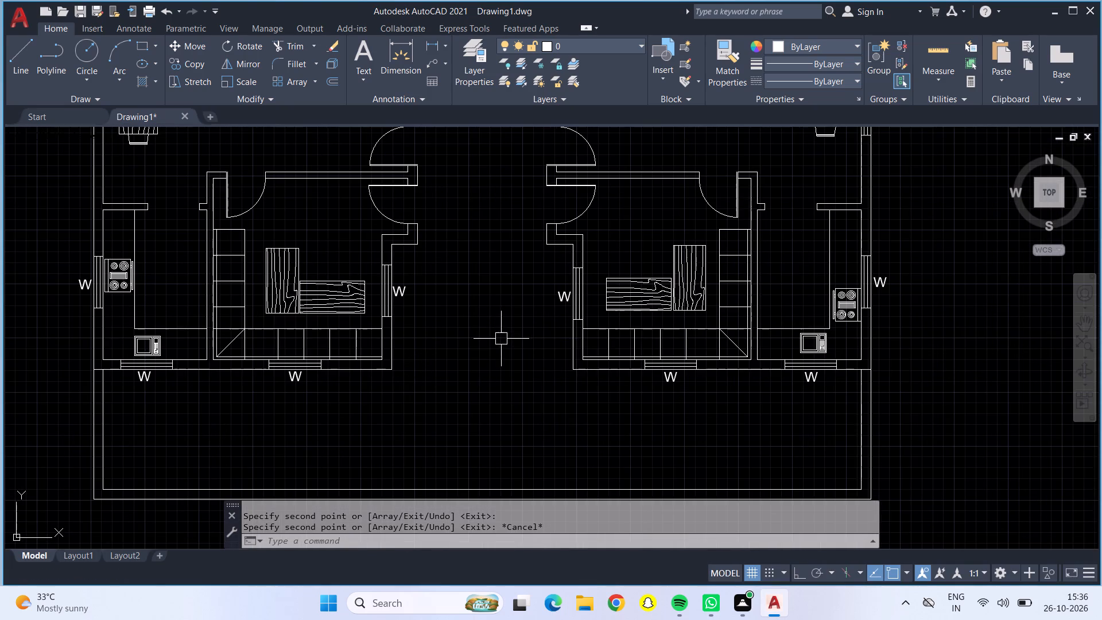
middle_drag(498, 340, 459, 148)
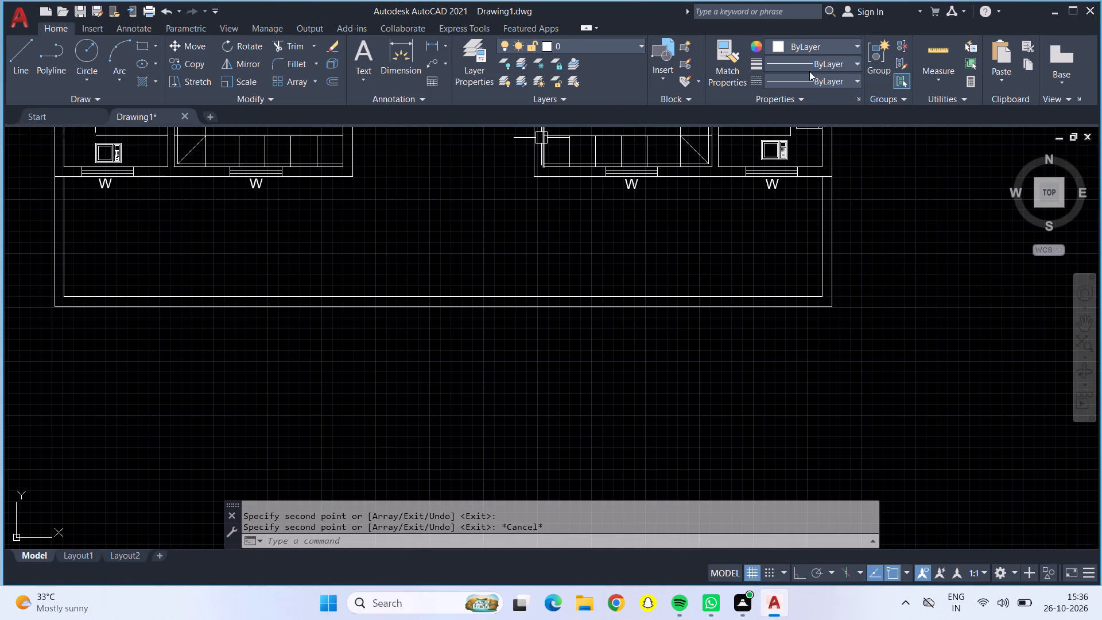
click(930, 57)
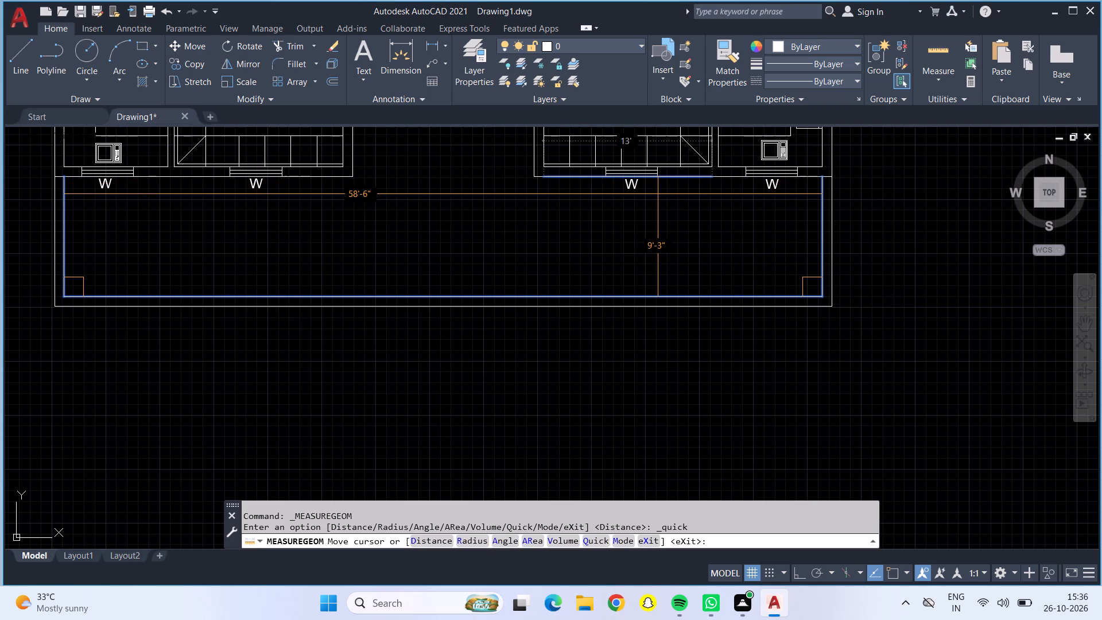
key(Escape)
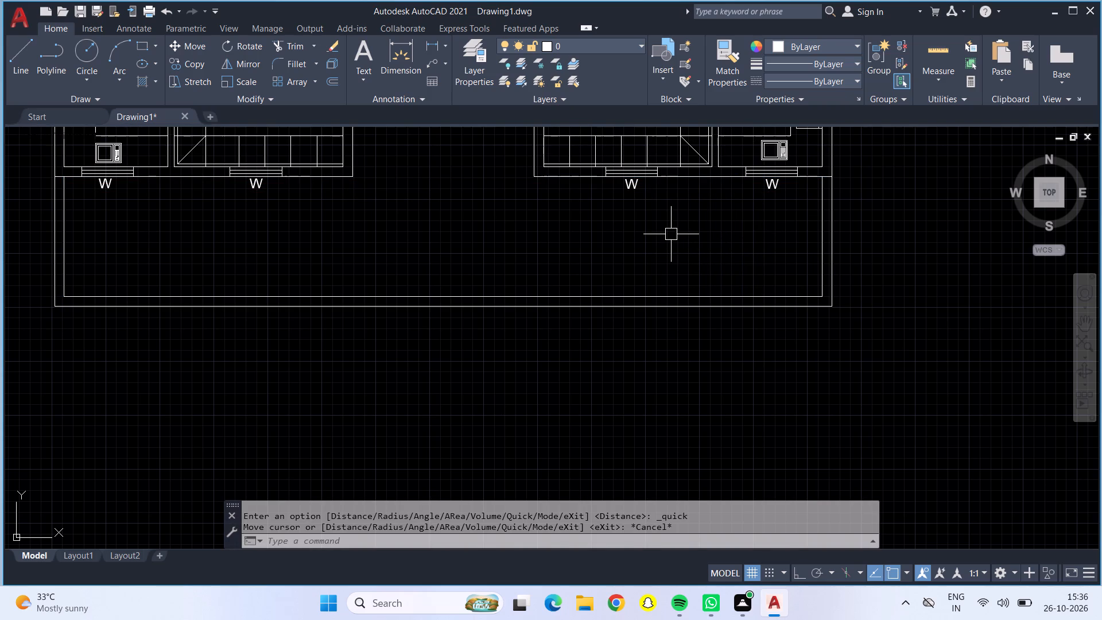
Dimension the overall width of the plan along its north outer wall, placing the dimension line at 3'.
scroll(502, 212, down, 1)
middle_drag(486, 203, 506, 289)
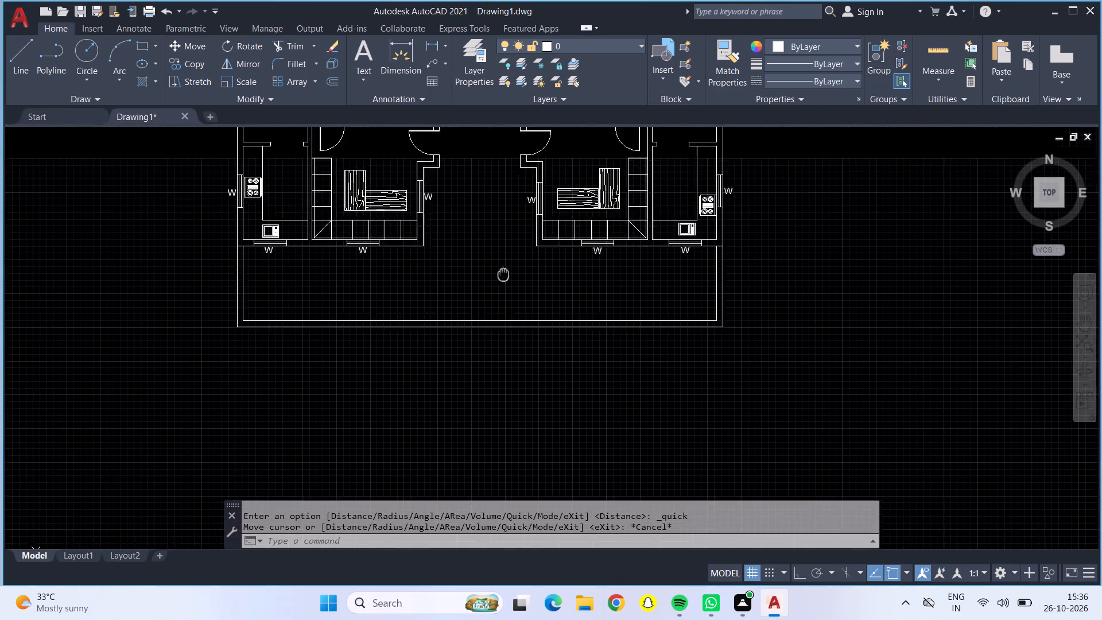
middle_drag(506, 289, 501, 474)
middle_drag(471, 265, 483, 408)
click(405, 56)
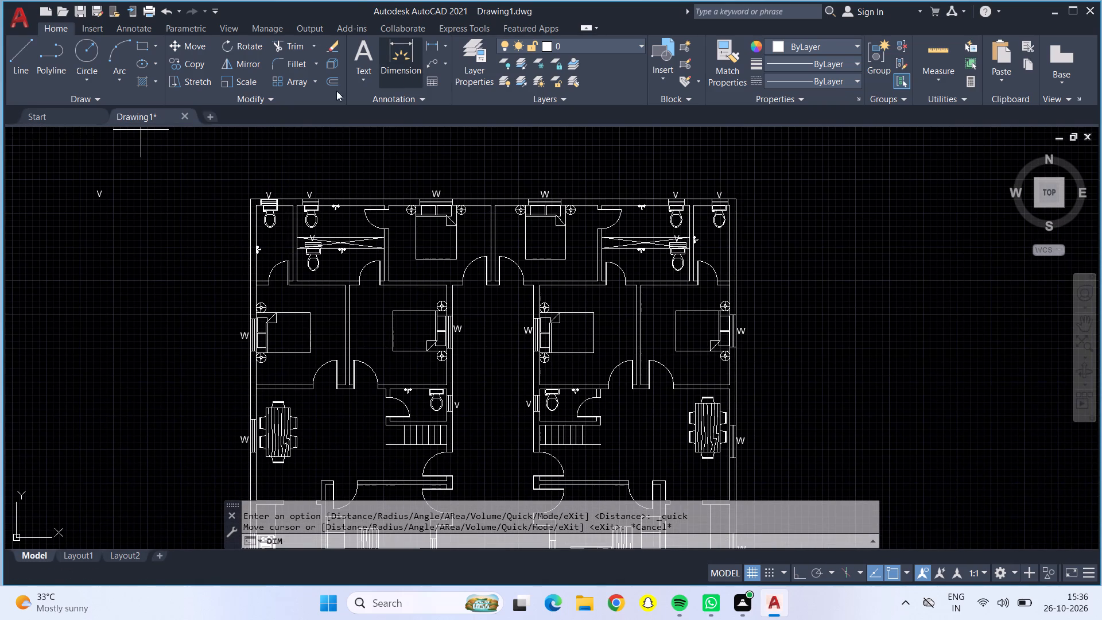
click(249, 198)
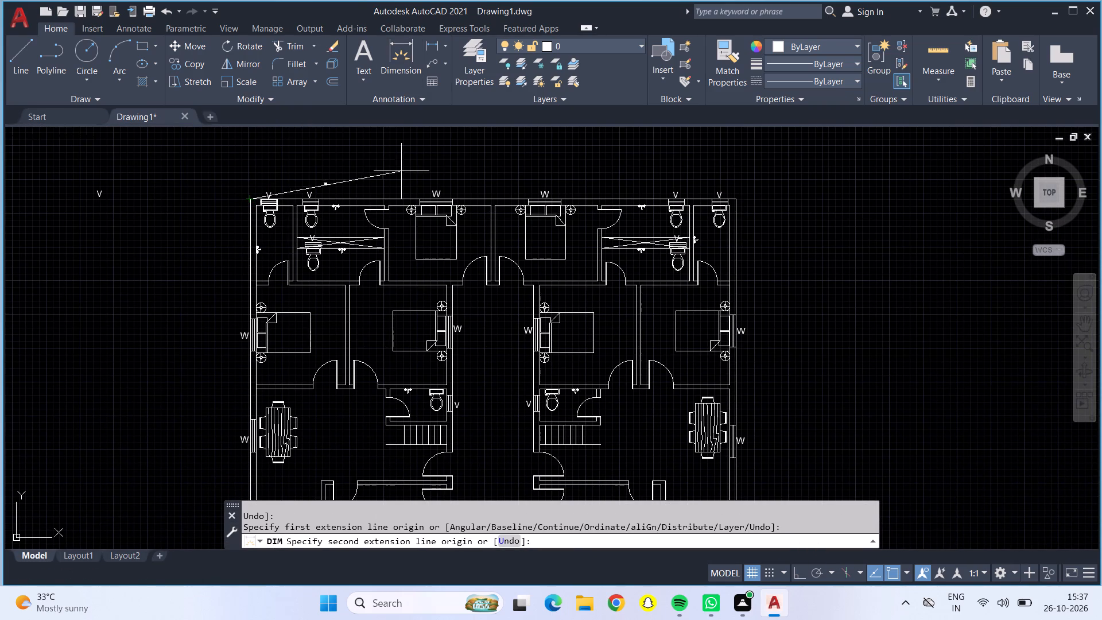
click(739, 197)
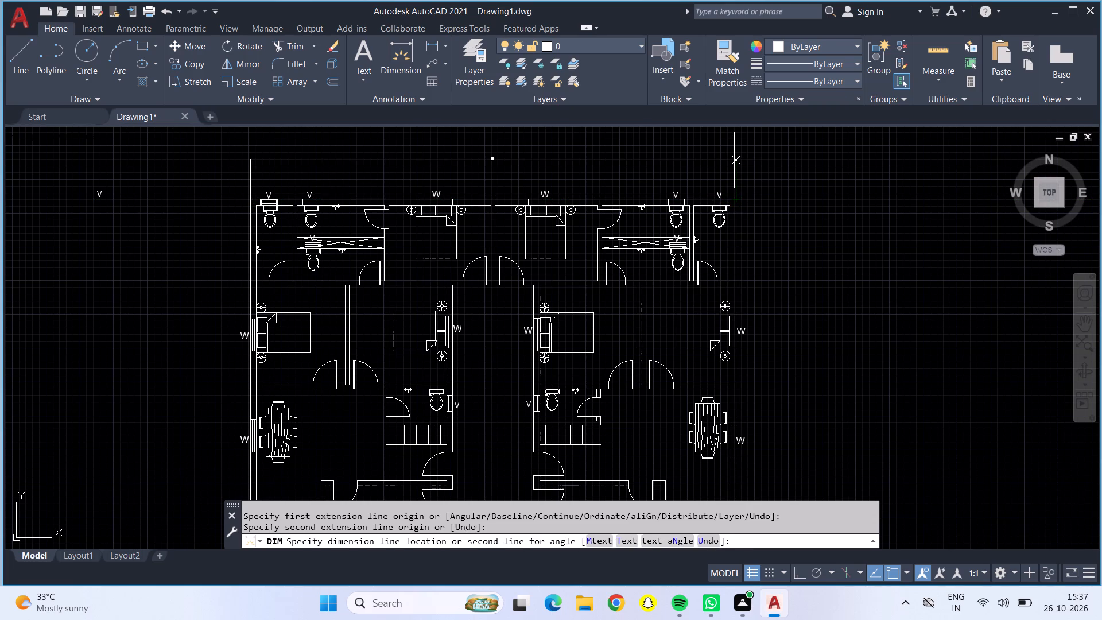
text(3')
key(Return)
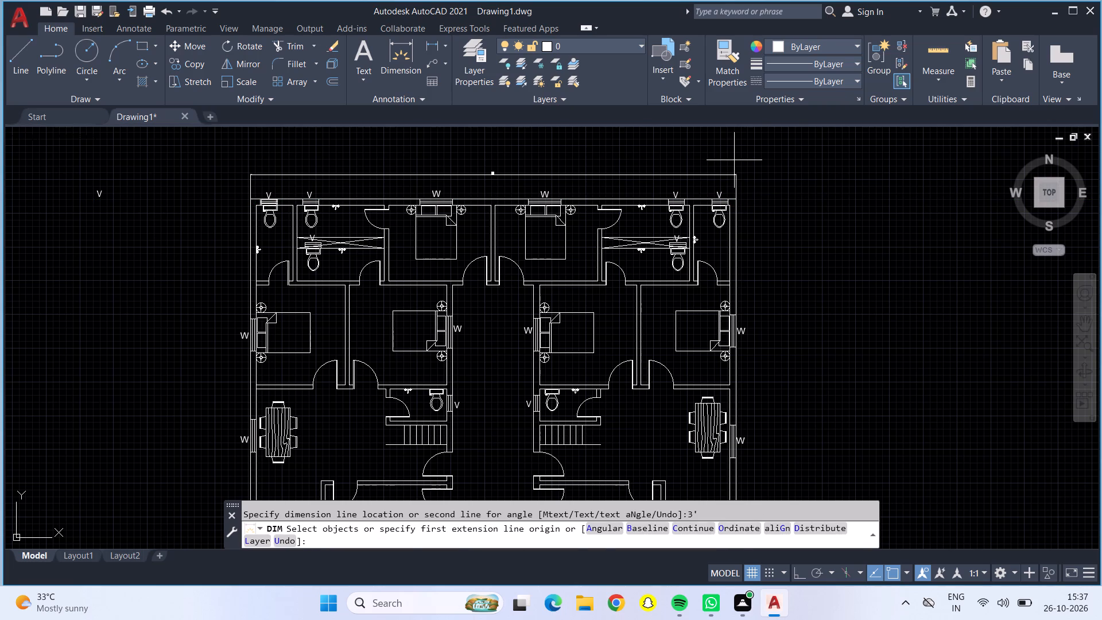
Dimension the plan's overall north-south length along its east outer wall, placing the dimension line at 3', and end dimensioning.
click(735, 196)
scroll(754, 225, down, 1)
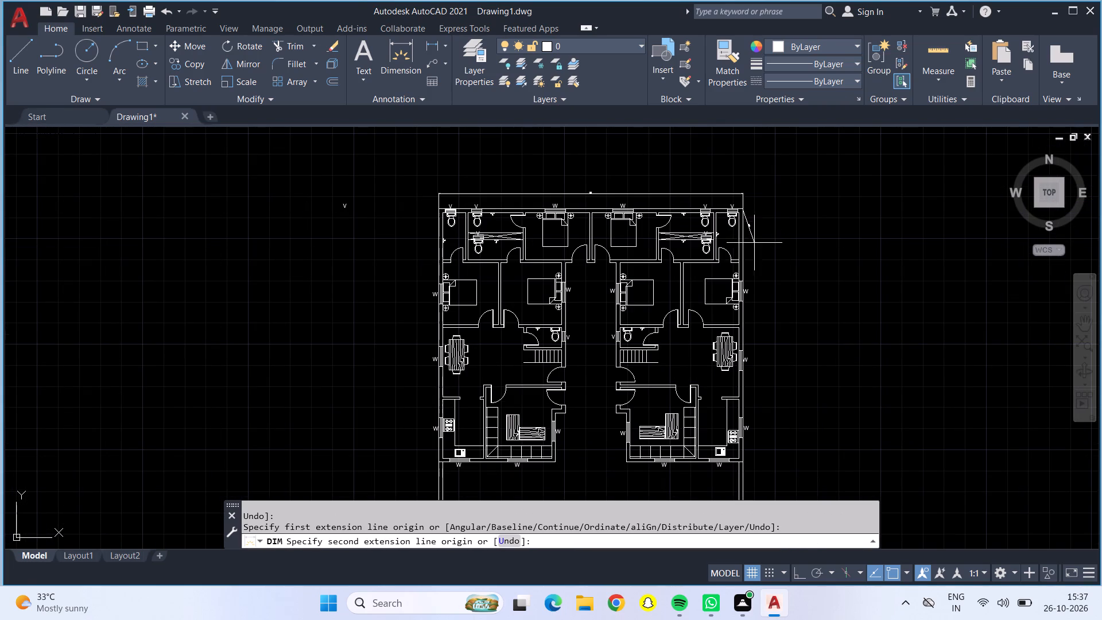
middle_drag(775, 314, 727, 170)
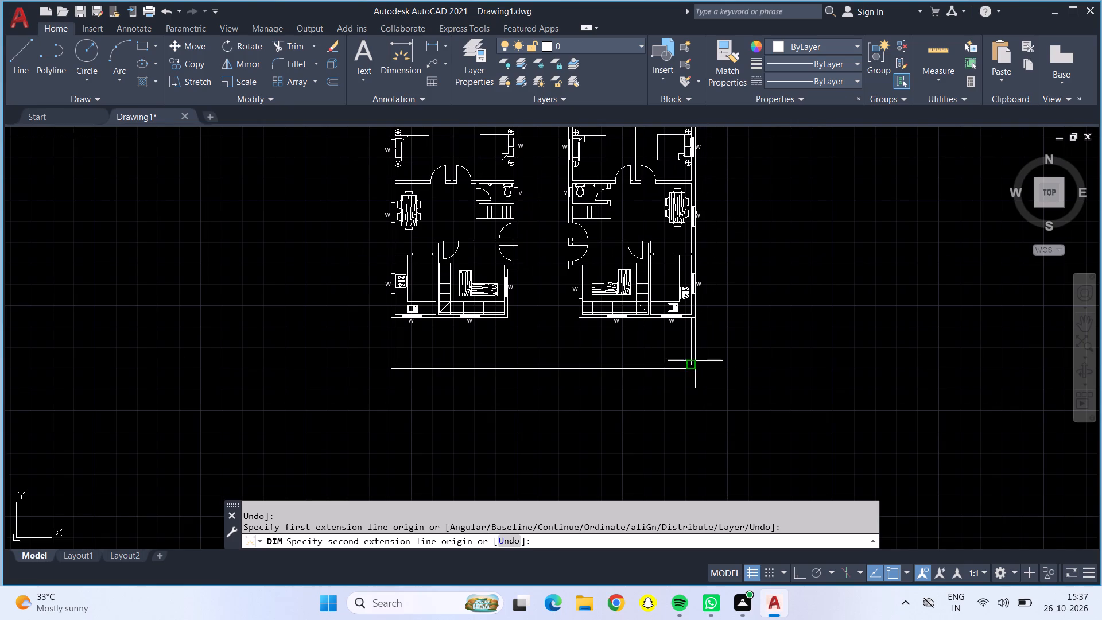
scroll(698, 365, up, 3)
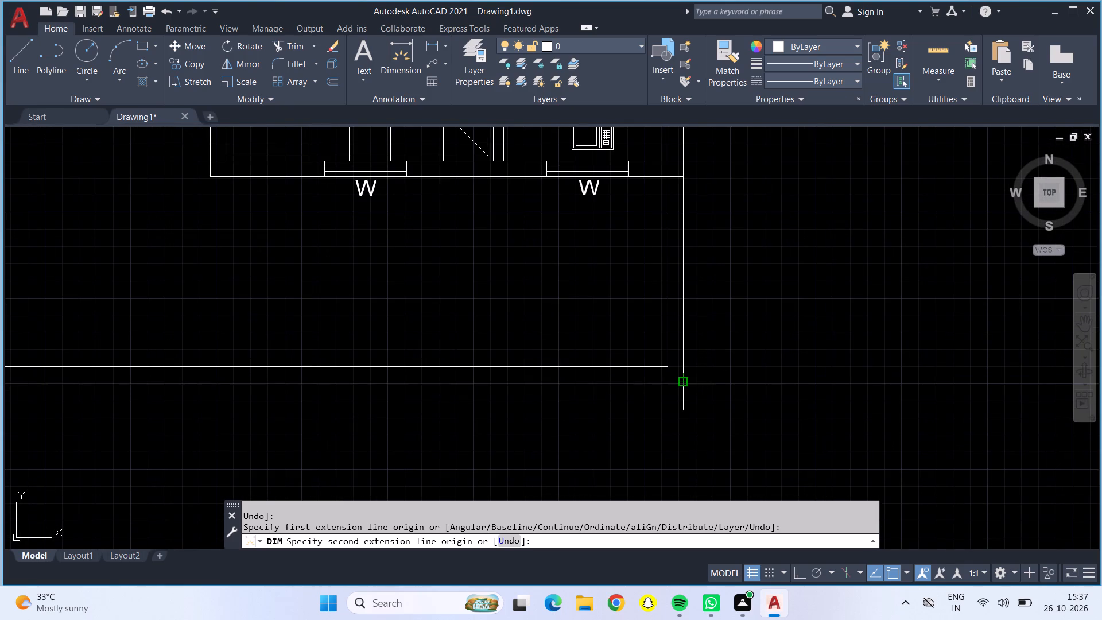
click(682, 383)
scroll(808, 339, down, 2)
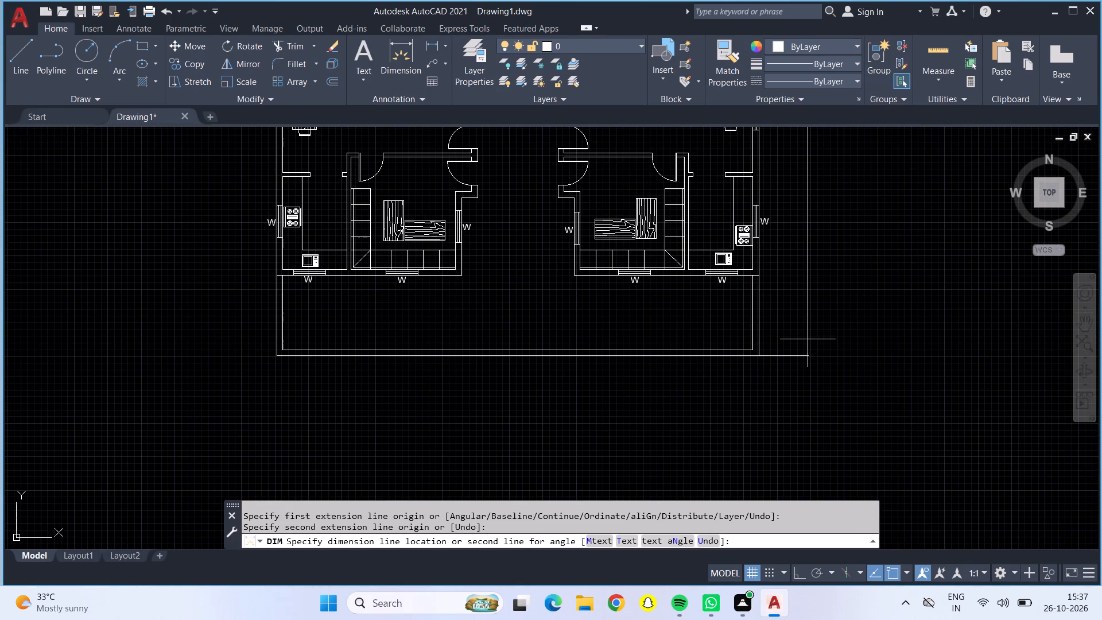
text(3')
key(Return)
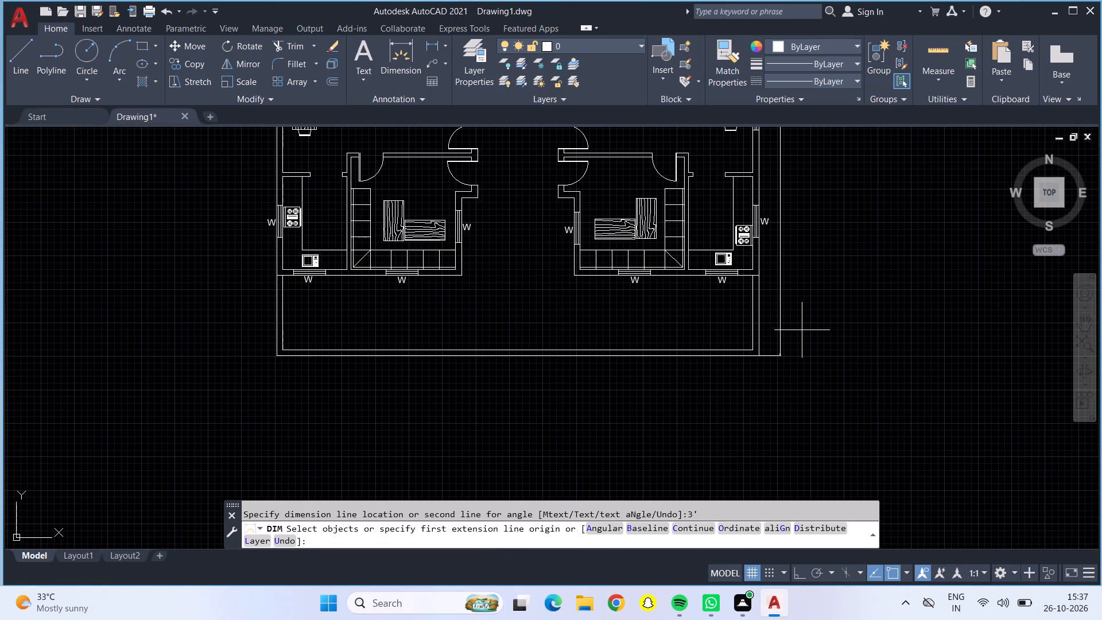
scroll(801, 330, down, 1)
key(Return)
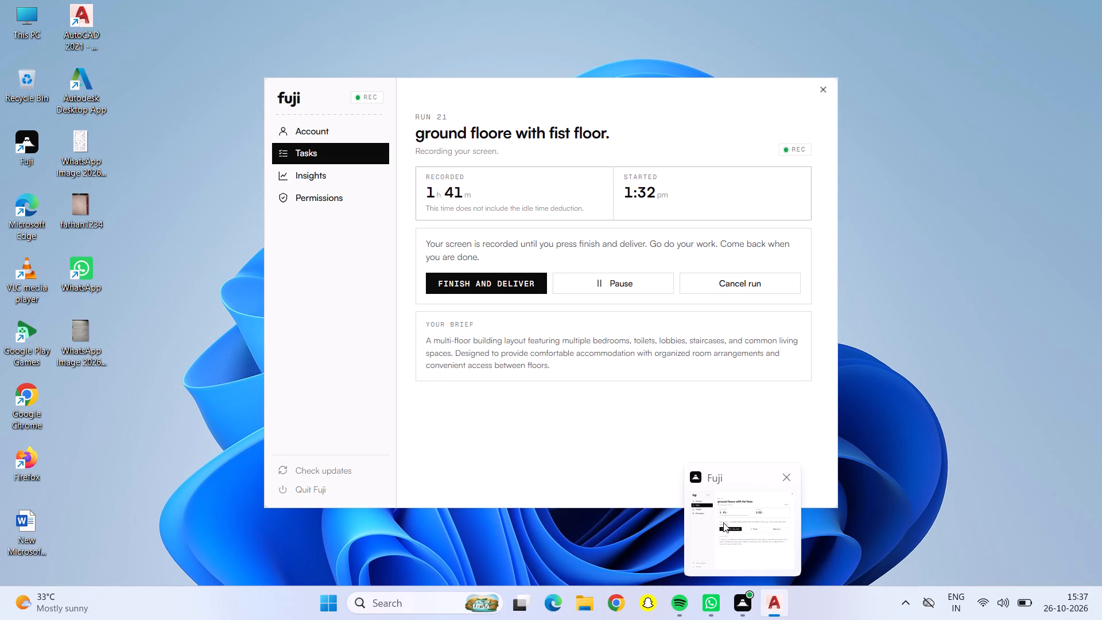
Replace the north overall dimension's text with 60' at a text height of 9".
middle_drag(634, 299, 622, 391)
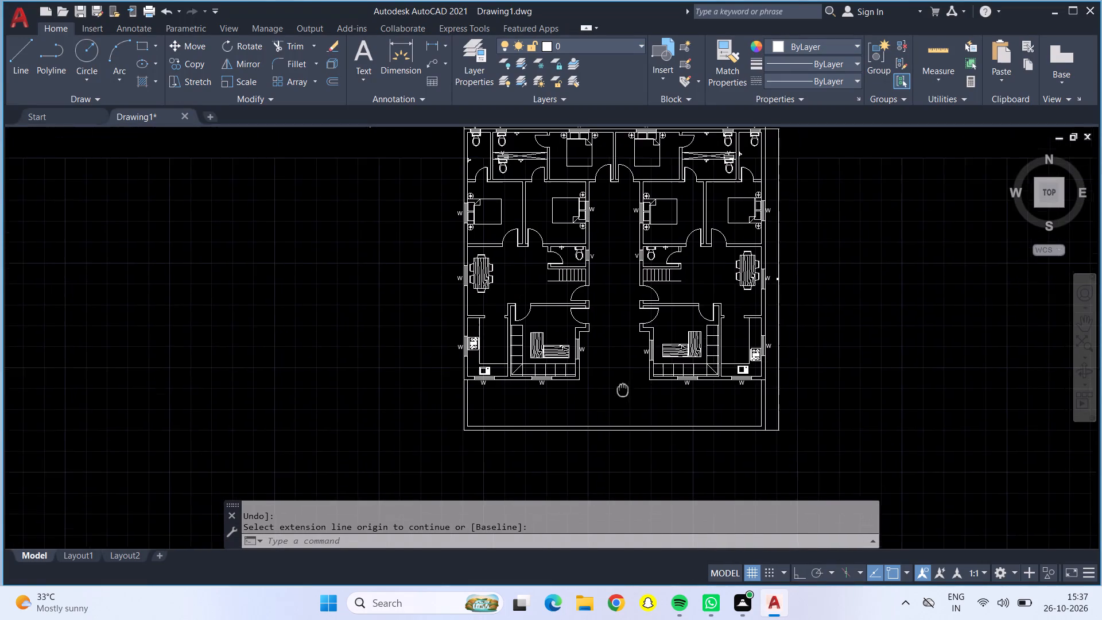
middle_drag(622, 391, 622, 393)
middle_drag(611, 230, 611, 391)
scroll(615, 280, up, 5)
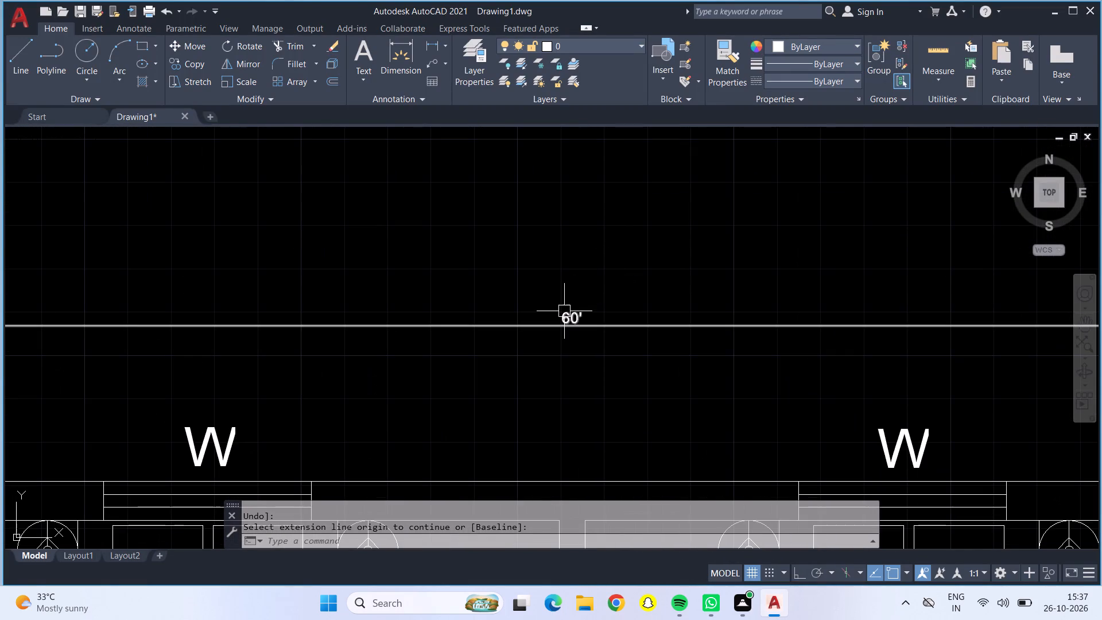
scroll(564, 311, up, 2)
double_click(566, 323)
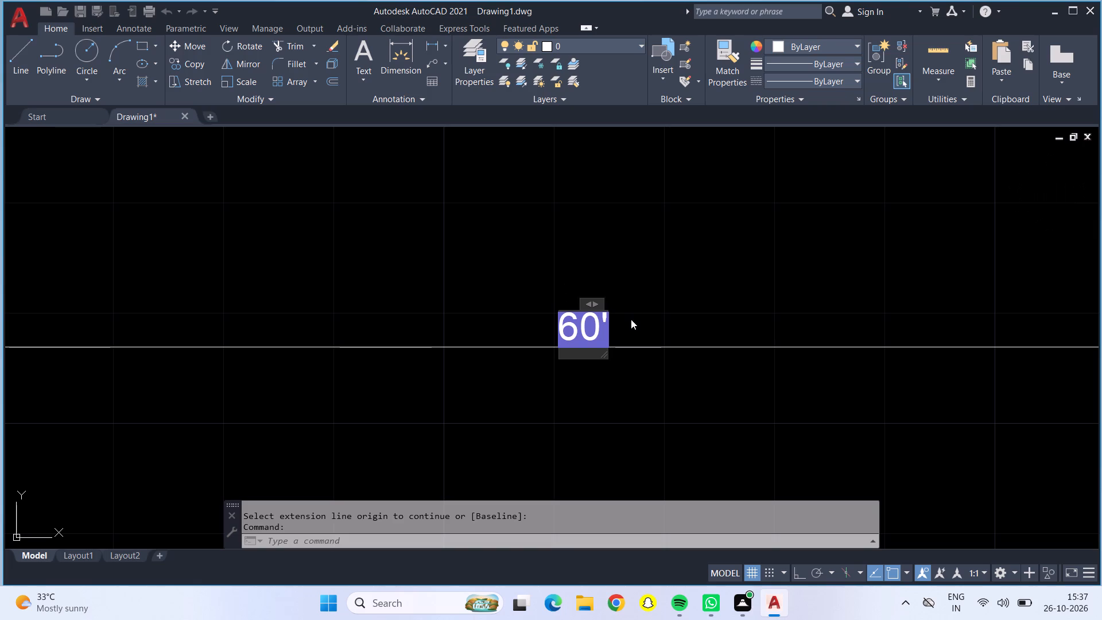
key(BackSpace)
key(BackSpace)
key(BackSpace)
key(BackSpace)
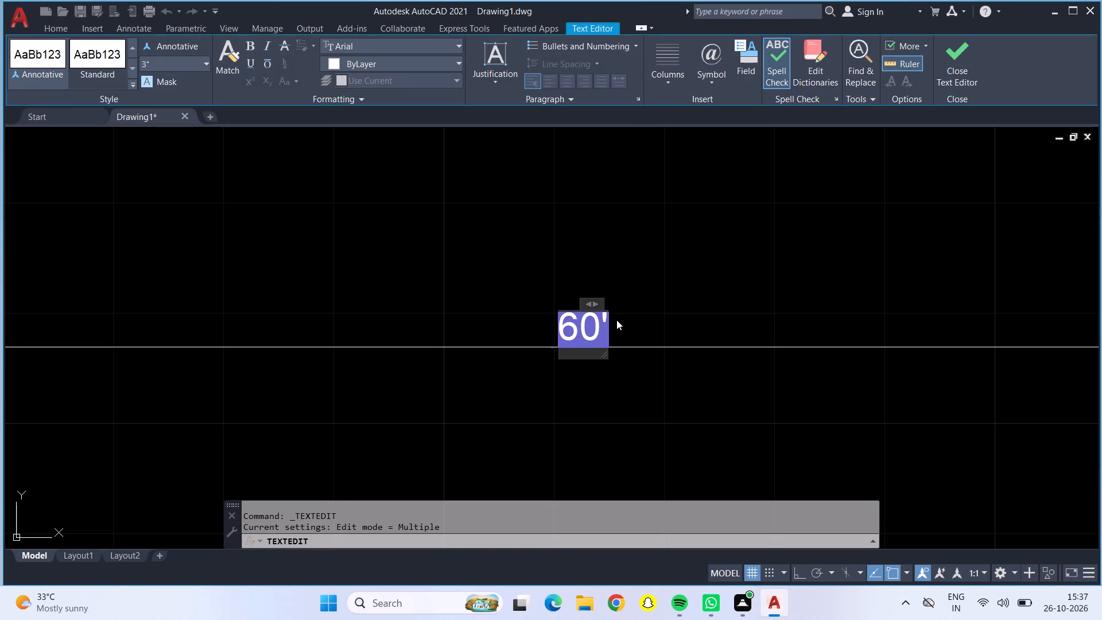
click(596, 328)
key(BackSpace)
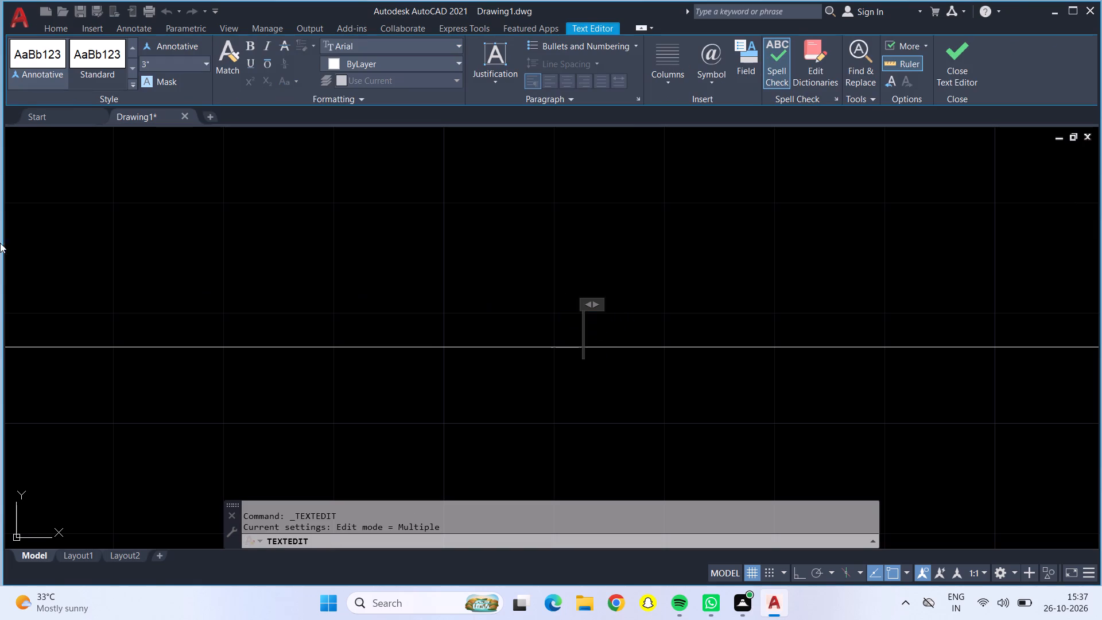
click(204, 65)
click(191, 85)
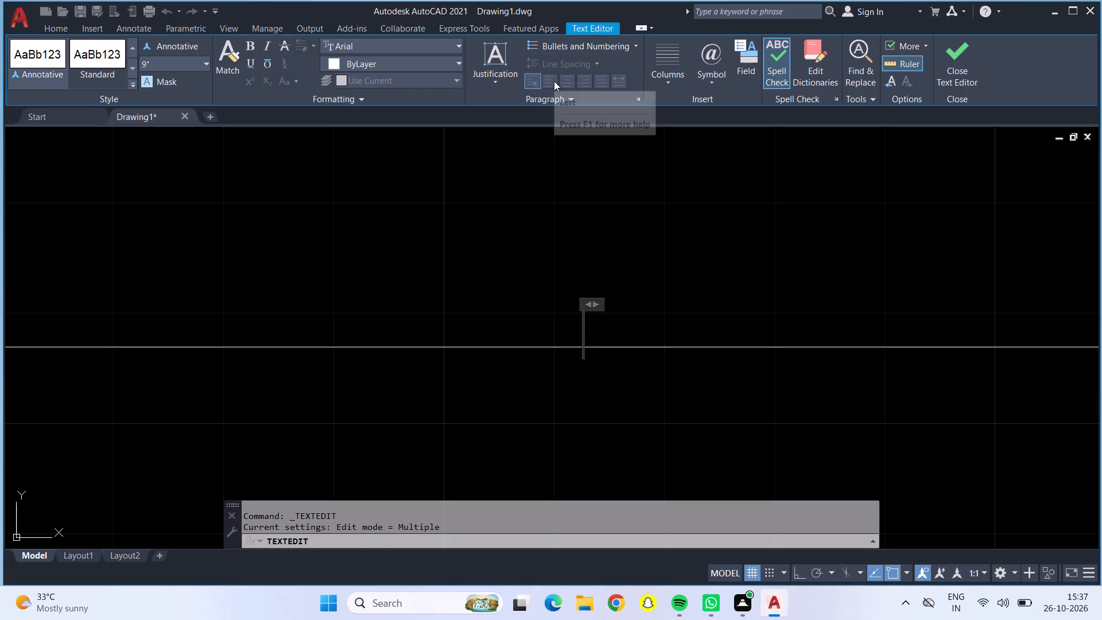
key(6)
text(0')
click(735, 183)
scroll(735, 188, down, 3)
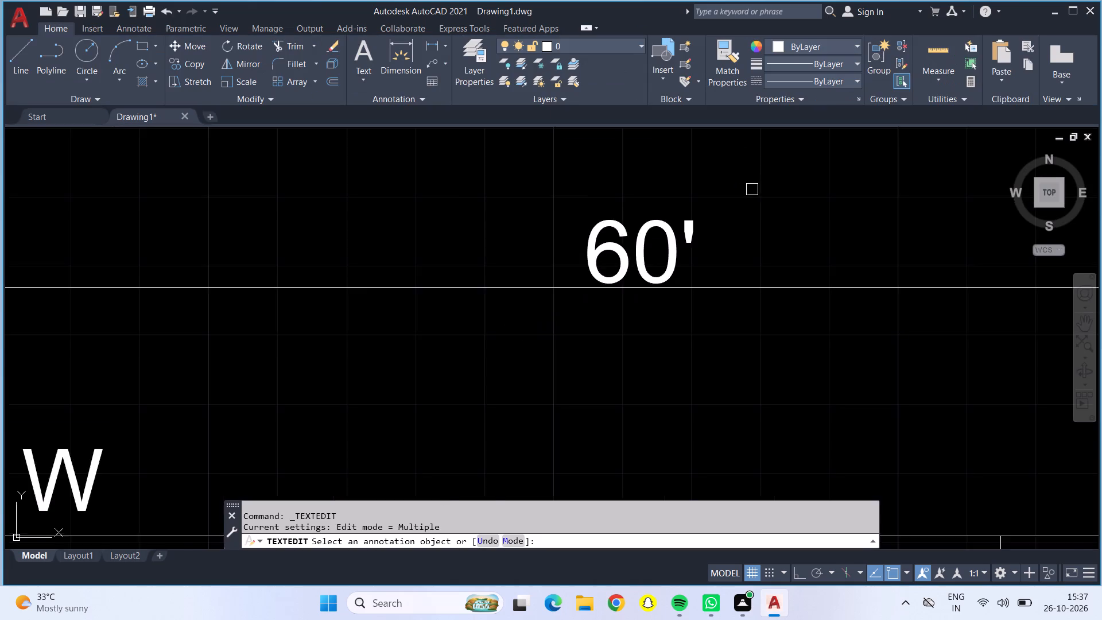
Replace the east overall dimension's text with 60' at a text height of 9".
scroll(734, 203, down, 5)
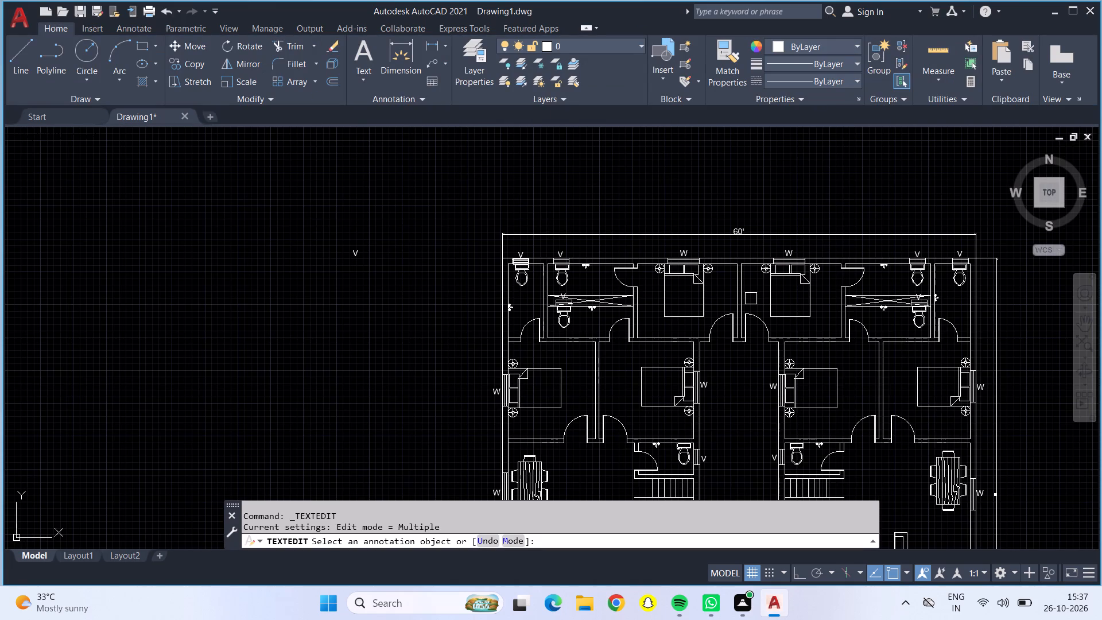
middle_drag(751, 299, 612, 195)
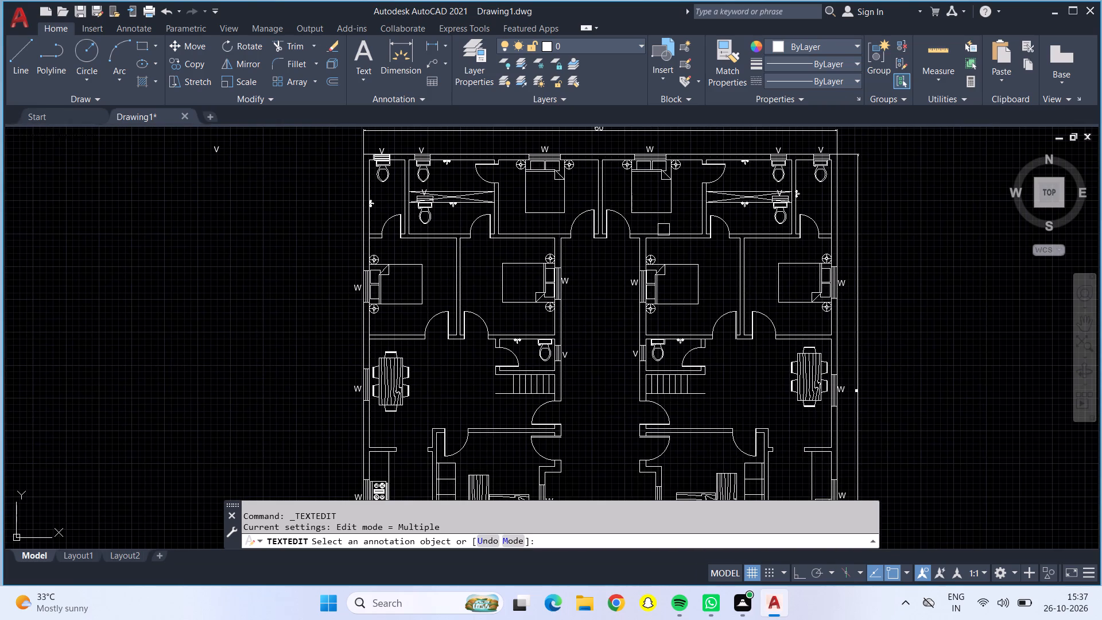
middle_drag(722, 272, 602, 161)
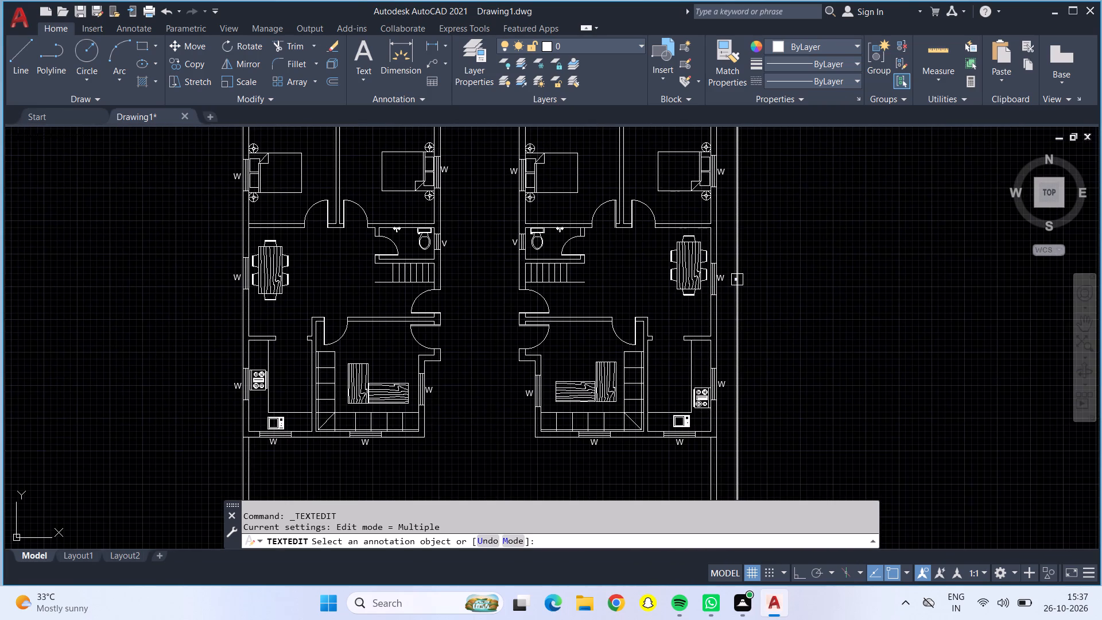
scroll(737, 280, up, 7)
double_click(693, 273)
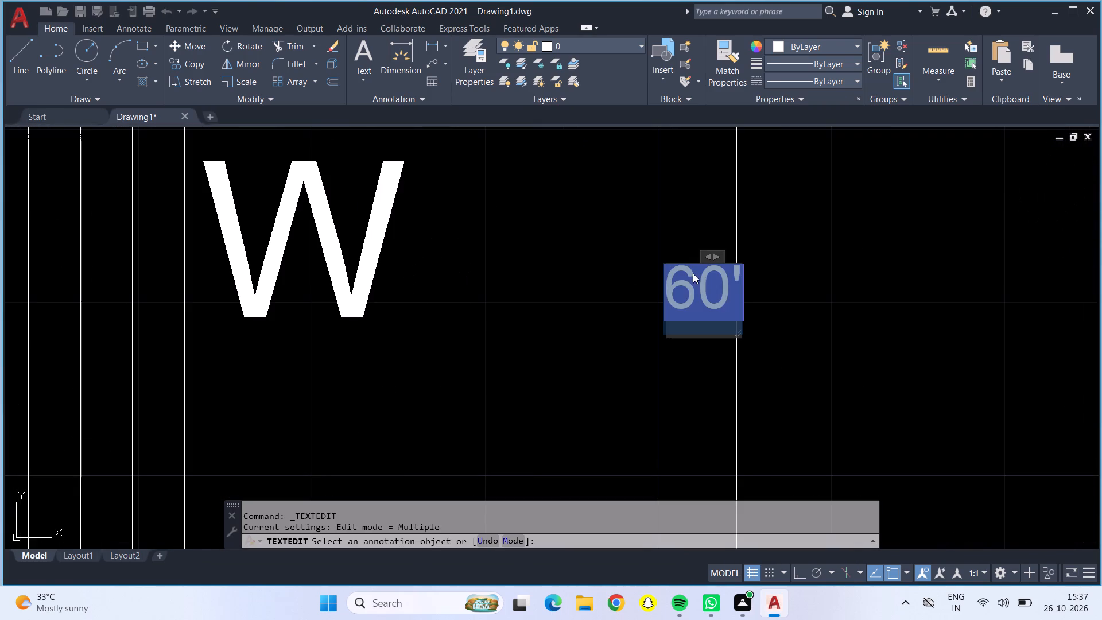
click(728, 286)
key(BackSpace)
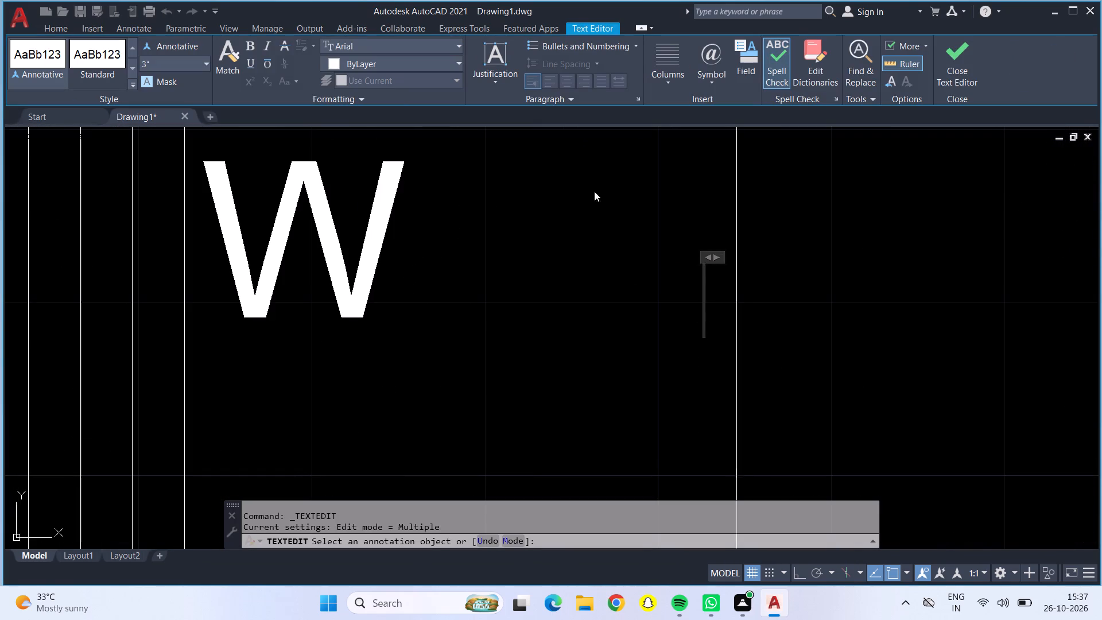
click(200, 60)
click(207, 68)
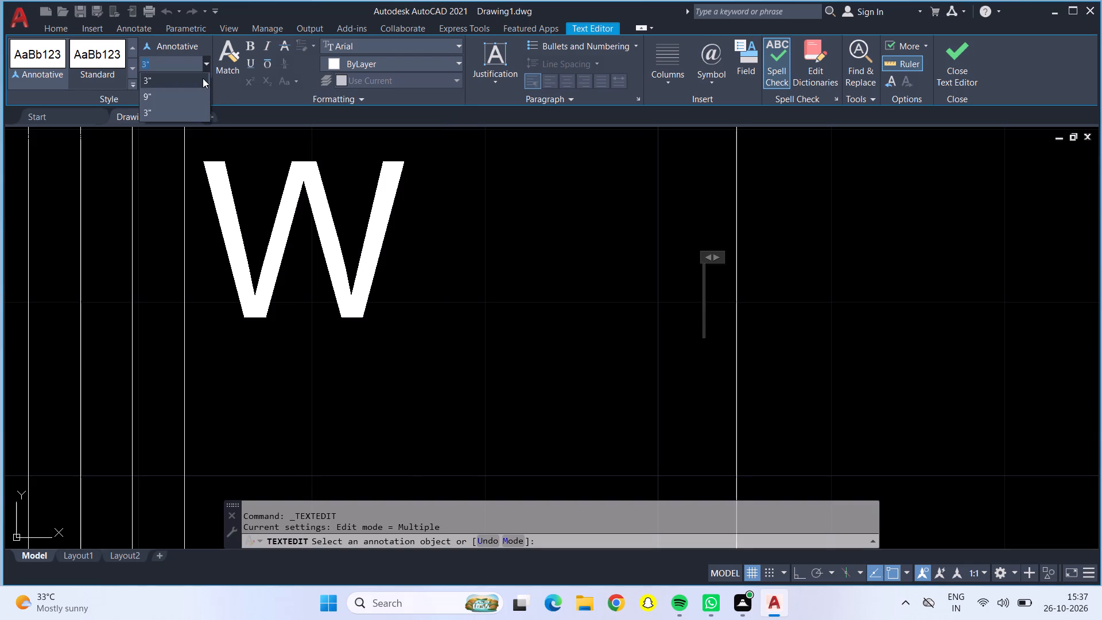
click(203, 92)
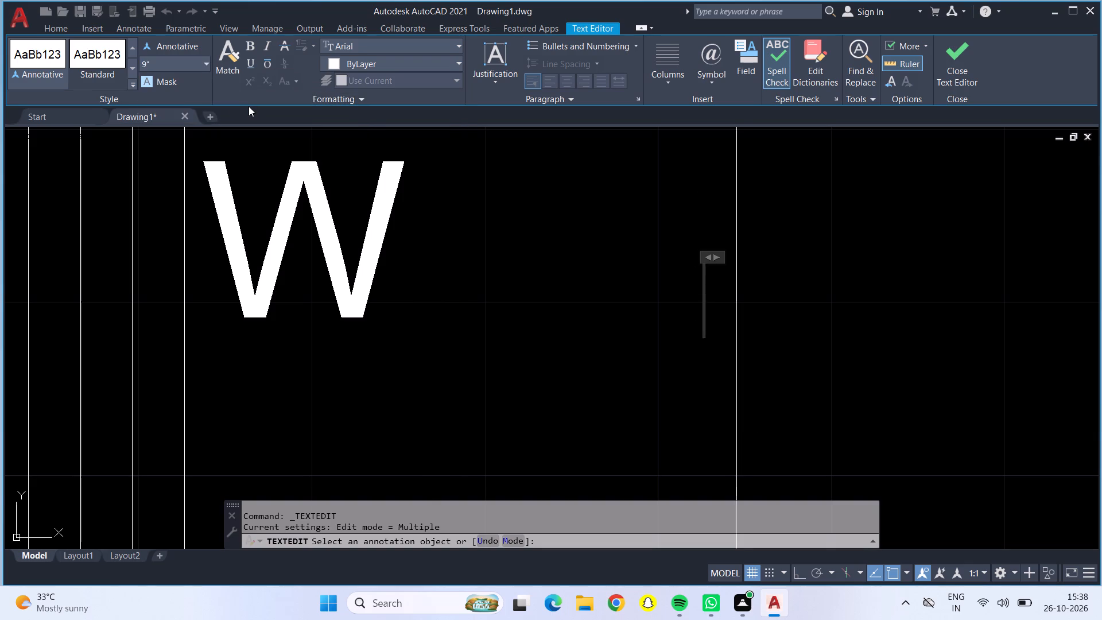
text(60)
key(apostrophe)
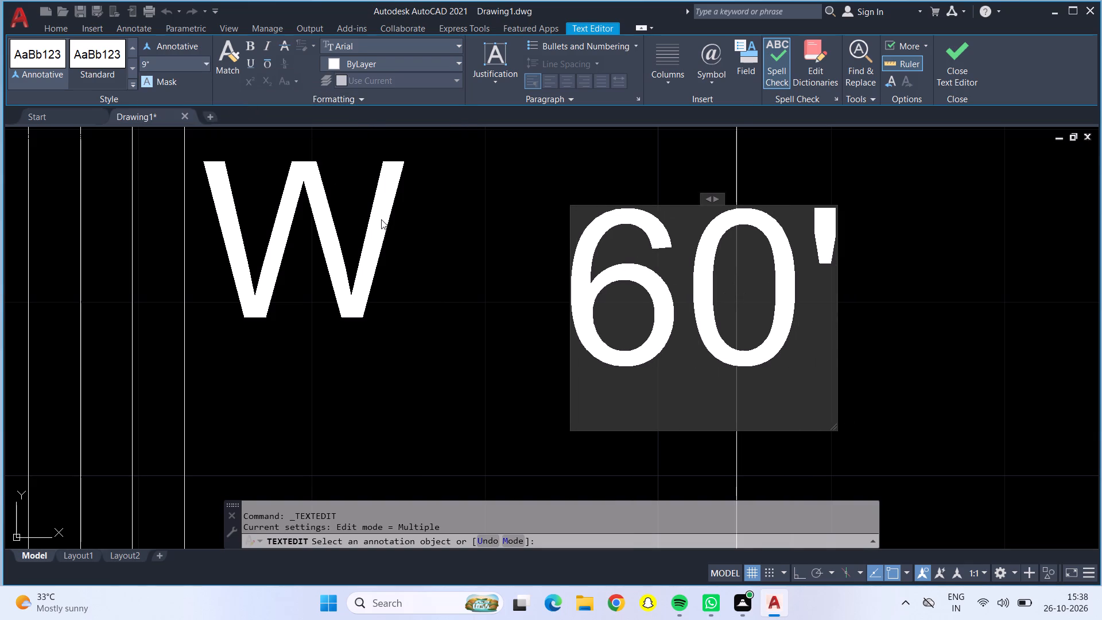
click(410, 237)
End text editing and delete the stray V label lying outside the plan, northwest of the west unit.
scroll(413, 237, down, 3)
scroll(472, 262, down, 4)
scroll(346, 254, down, 1)
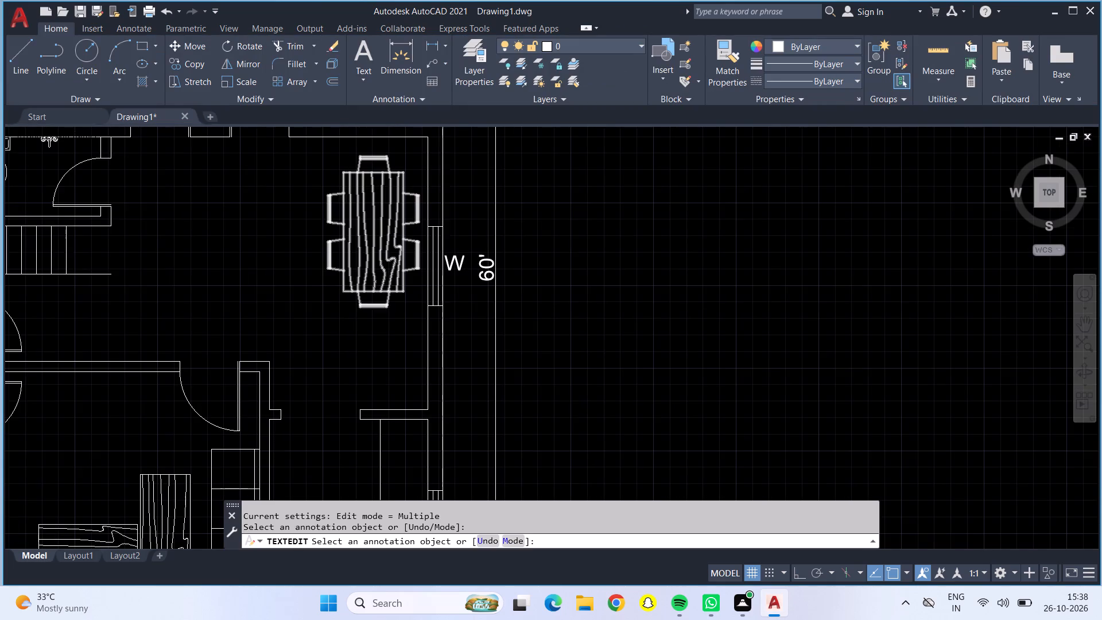
scroll(346, 254, down, 1)
middle_drag(313, 257, 544, 300)
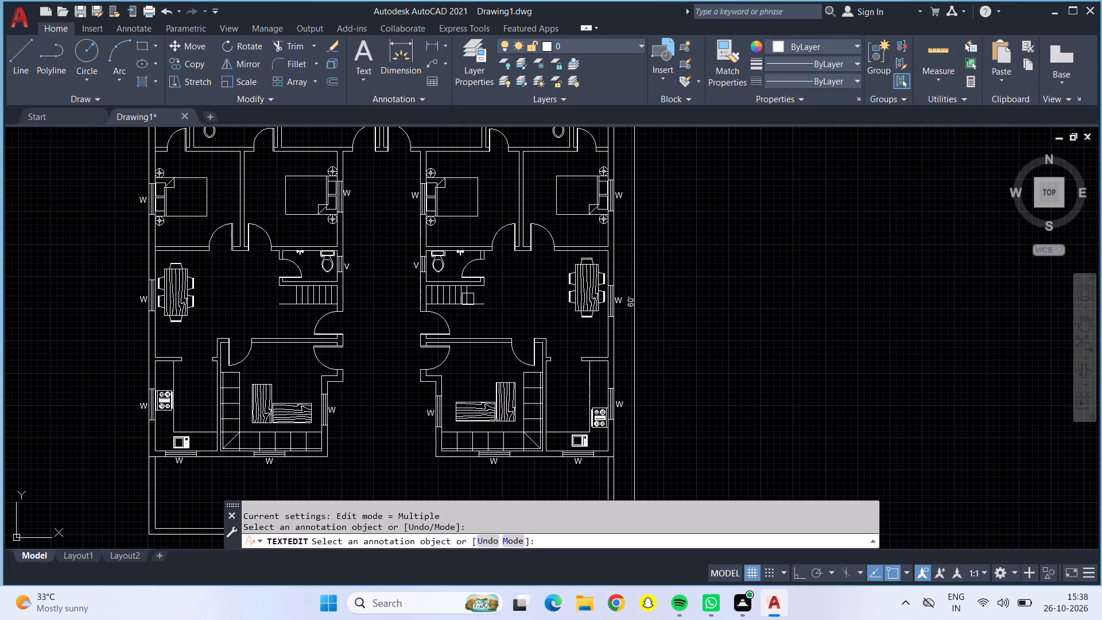
scroll(381, 276, down, 1)
middle_drag(381, 276, 434, 301)
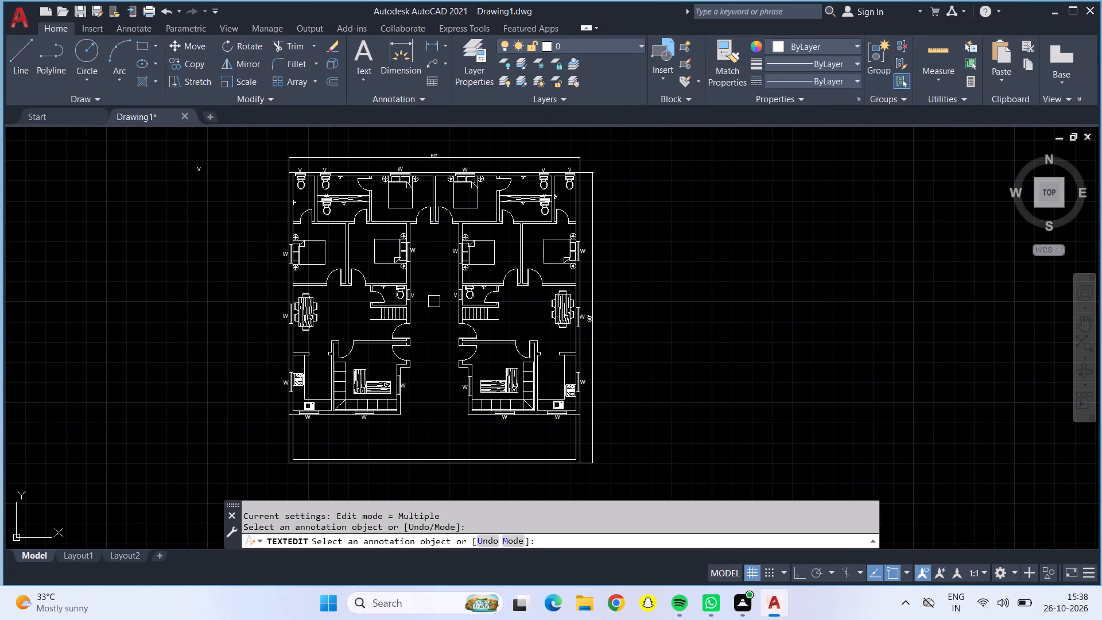
click(202, 163)
key(Escape)
click(190, 168)
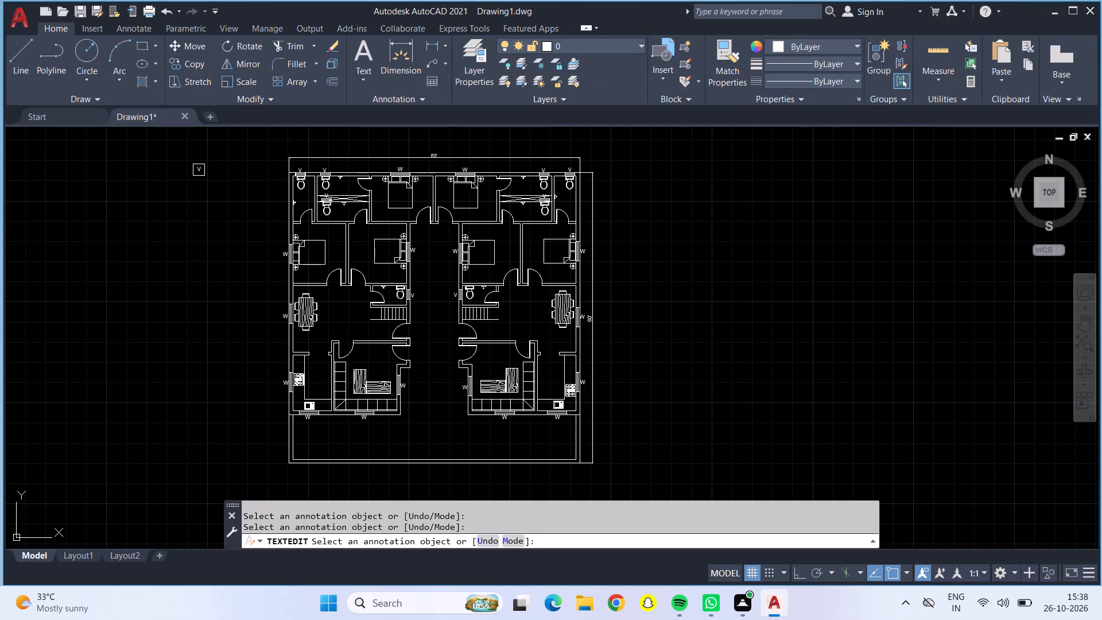
key(Escape)
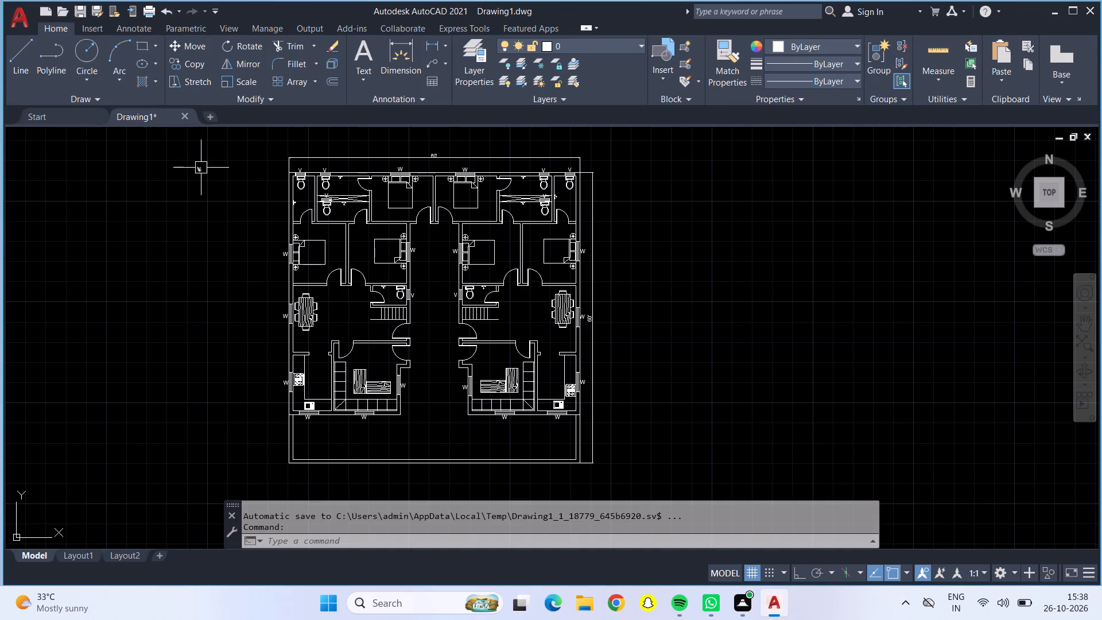
click(201, 169)
key(Delete)
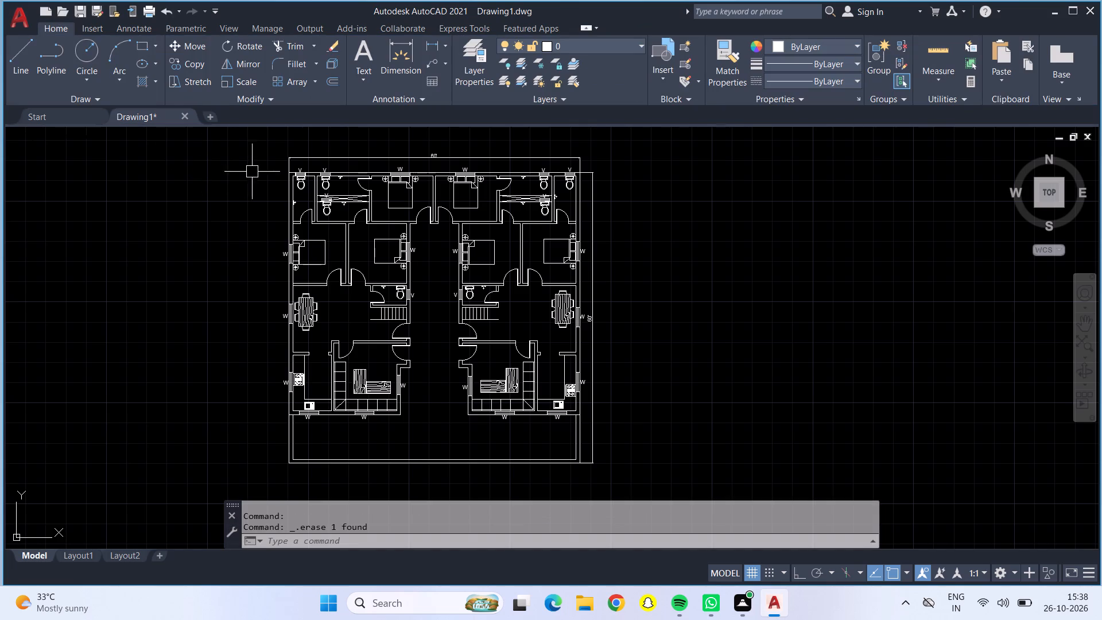
Examine the whole two-unit plan, including the passage between the units, the stairs, the labels and the outer dimensions.
scroll(432, 297, down, 1)
middle_drag(432, 297, 455, 299)
scroll(455, 299, up, 1)
middle_drag(455, 299, 452, 241)
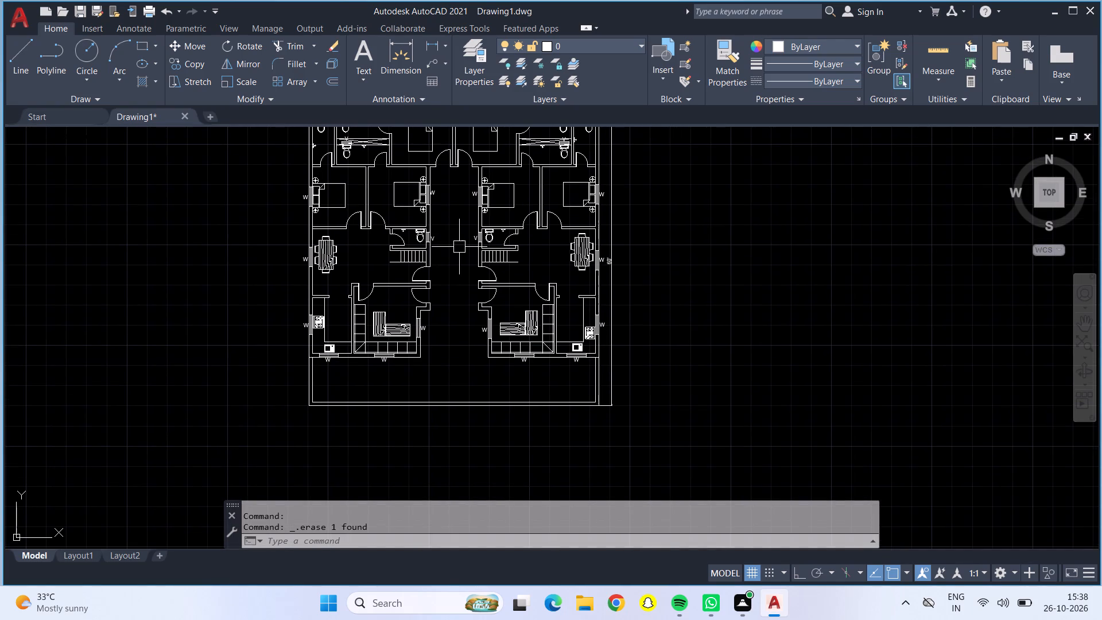
scroll(453, 282, up, 3)
scroll(453, 282, down, 1)
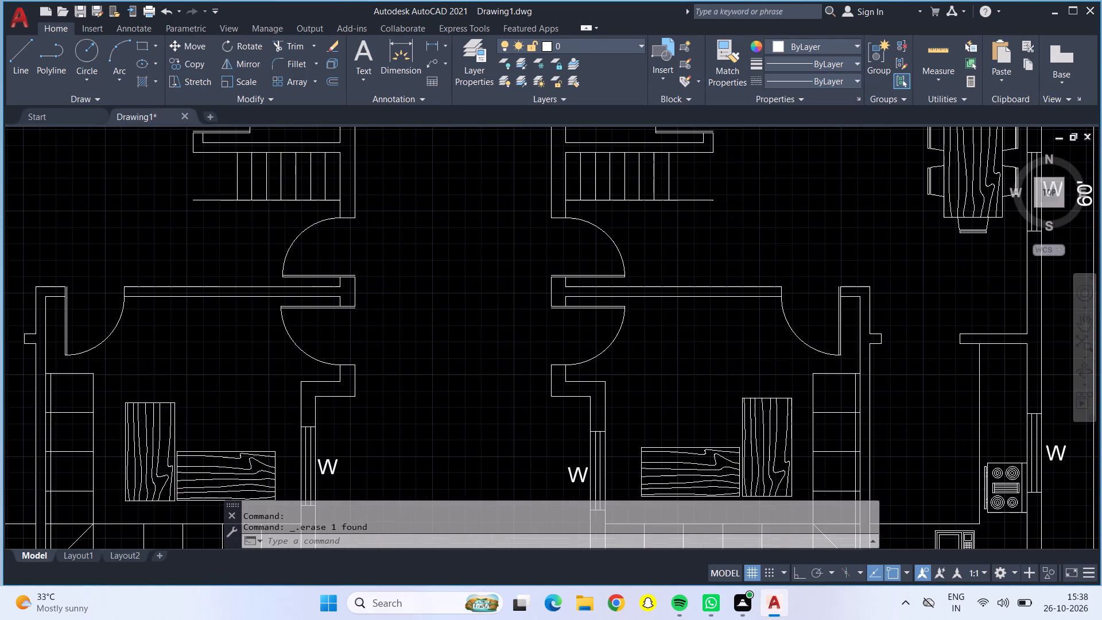
middle_drag(456, 279, 456, 337)
scroll(456, 337, up, 1)
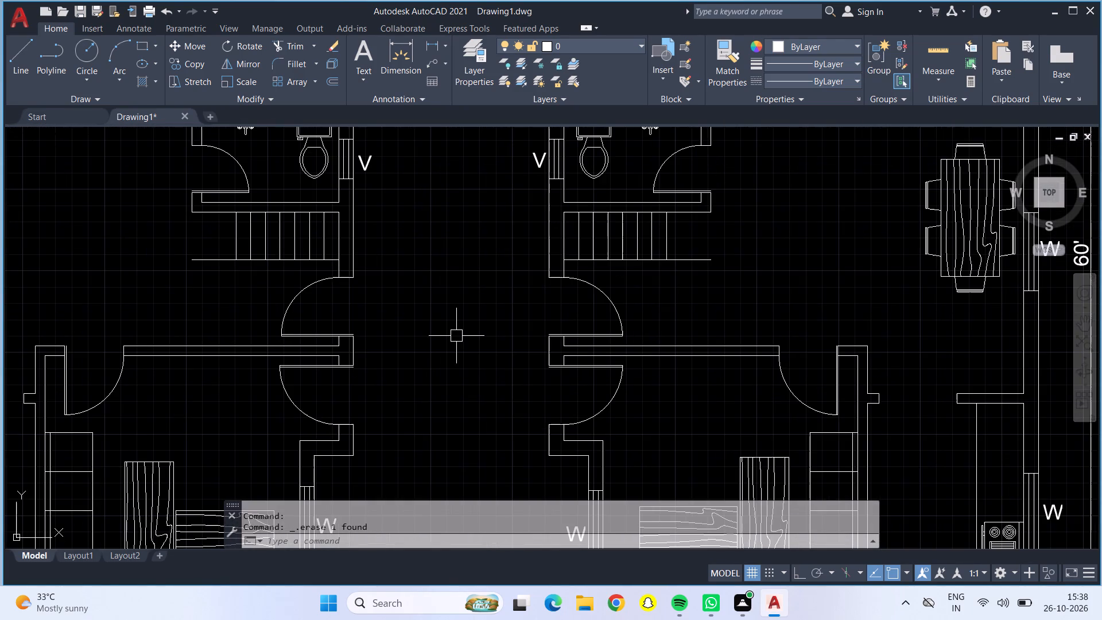
scroll(455, 325, down, 1)
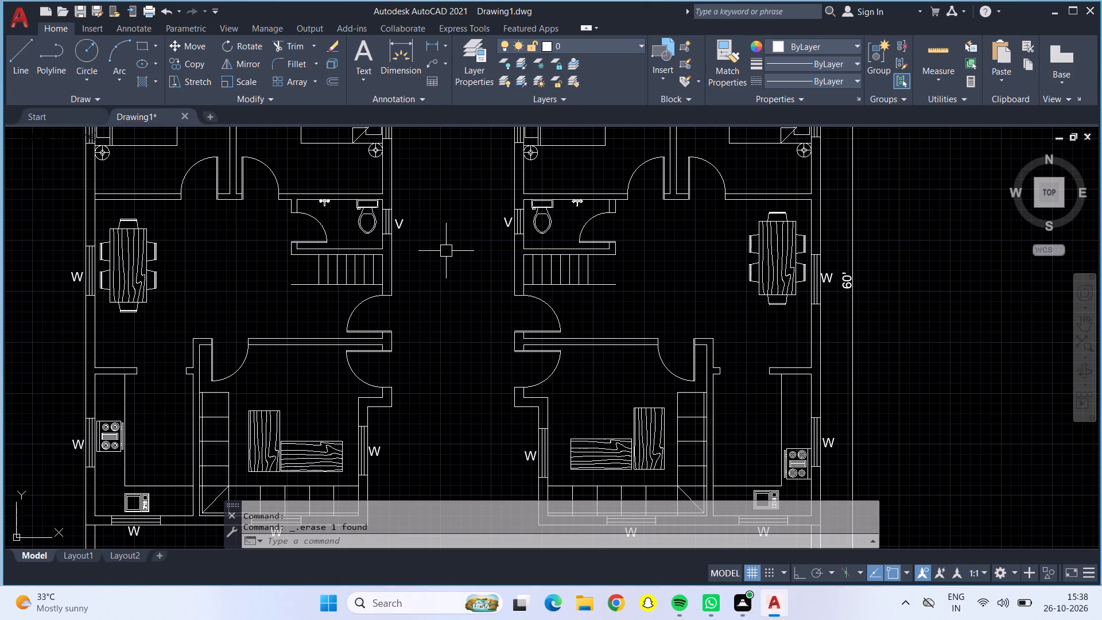
scroll(453, 230, down, 1)
middle_drag(457, 231, 458, 270)
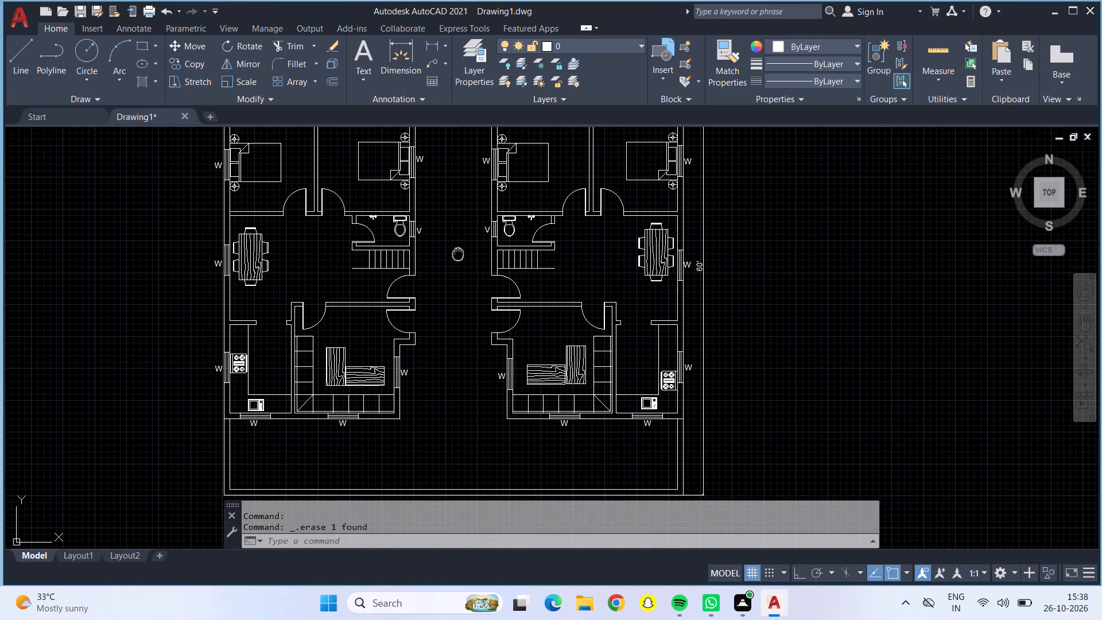
middle_drag(458, 270, 439, 379)
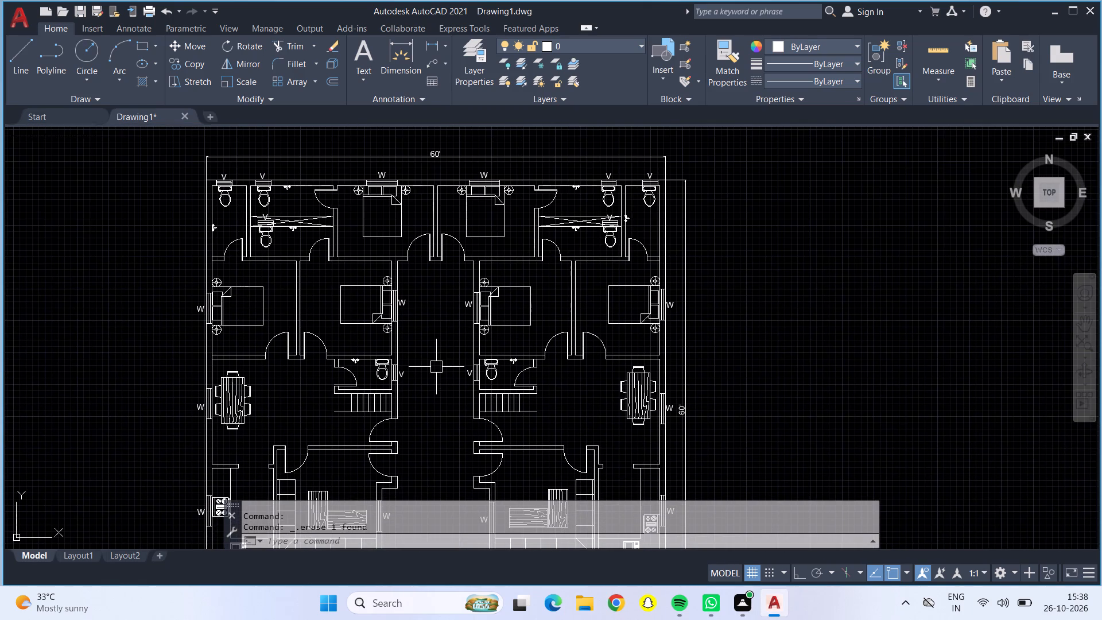
scroll(436, 367, down, 1)
middle_drag(436, 367, 436, 215)
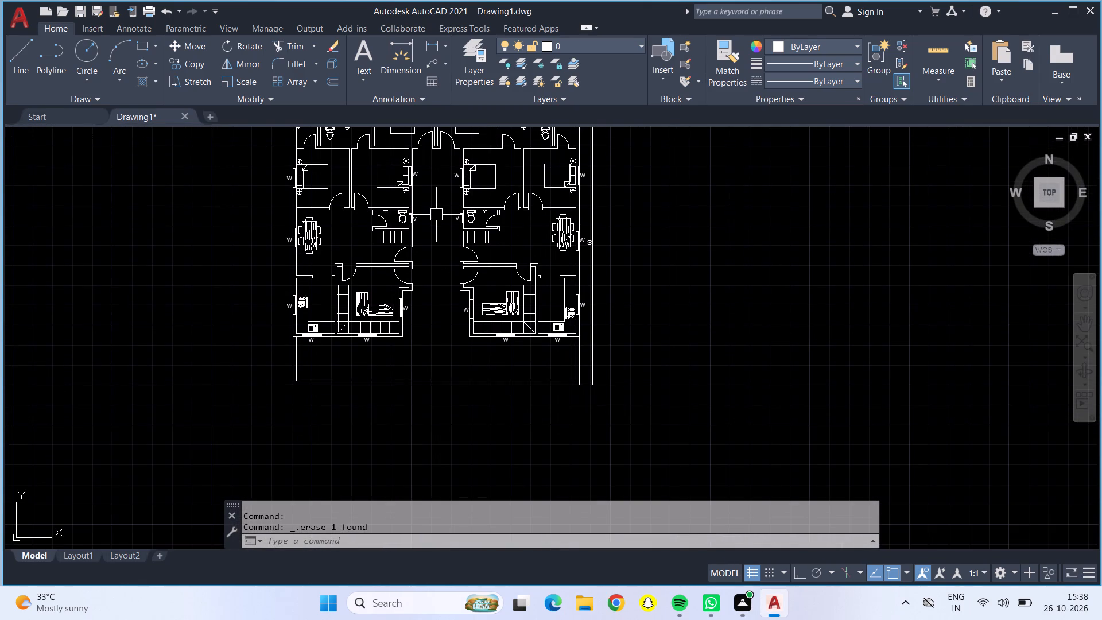
middle_drag(436, 215, 416, 272)
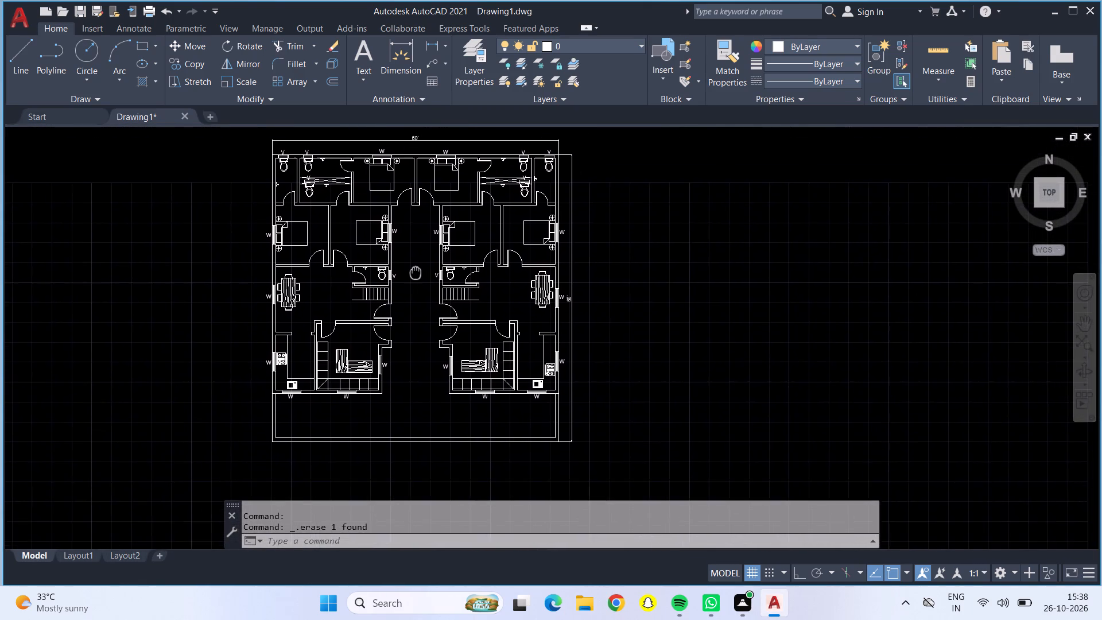
middle_drag(416, 272, 468, 285)
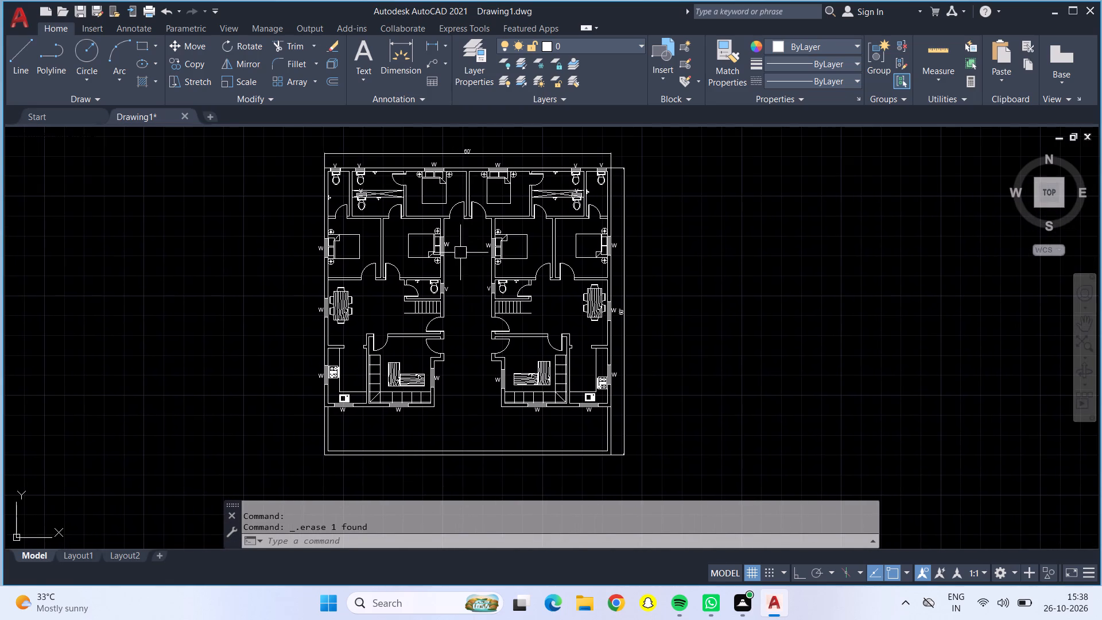
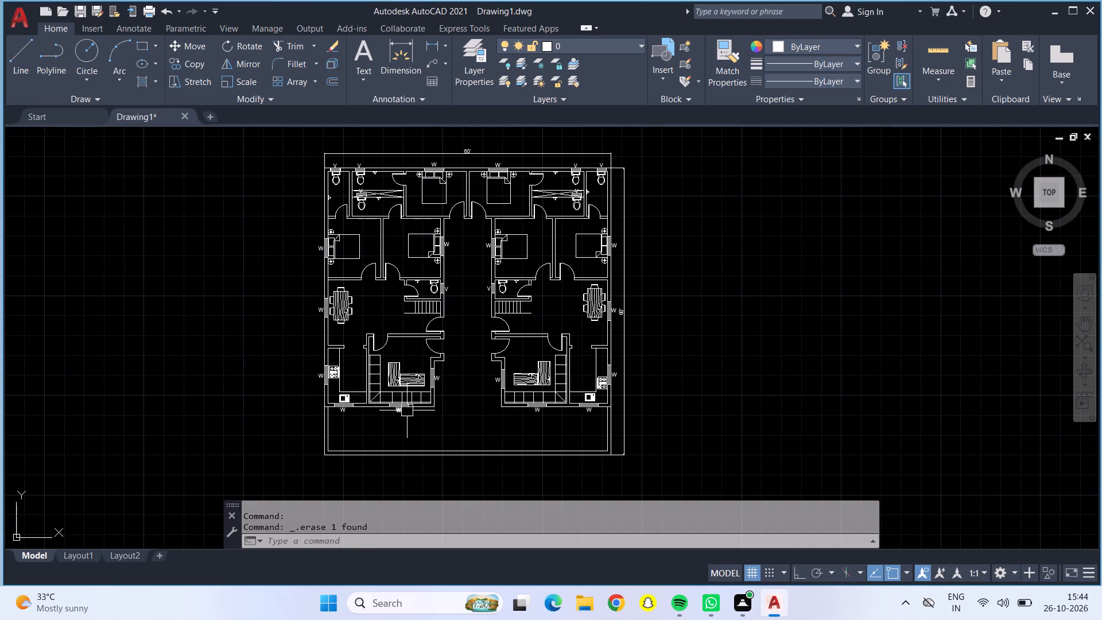
Quick-measure the north bedroom, the central passage between the units and the bathrooms of the western unit.
middle_drag(479, 412, 683, 453)
scroll(479, 412, up, 1)
scroll(683, 453, down, 1)
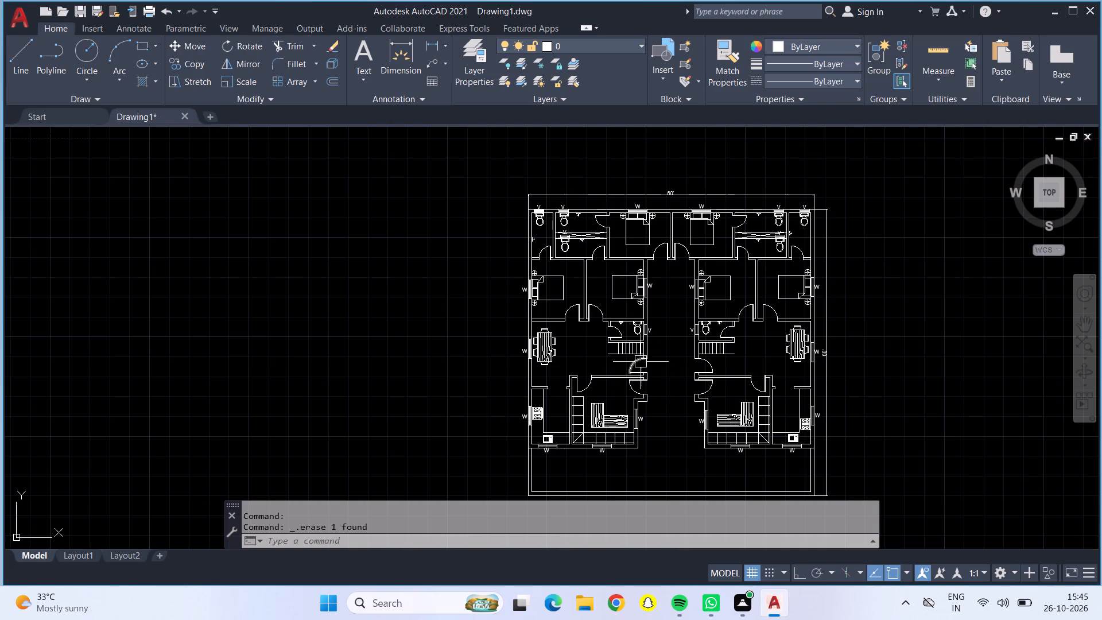
scroll(661, 321, up, 2)
middle_drag(665, 291, 708, 450)
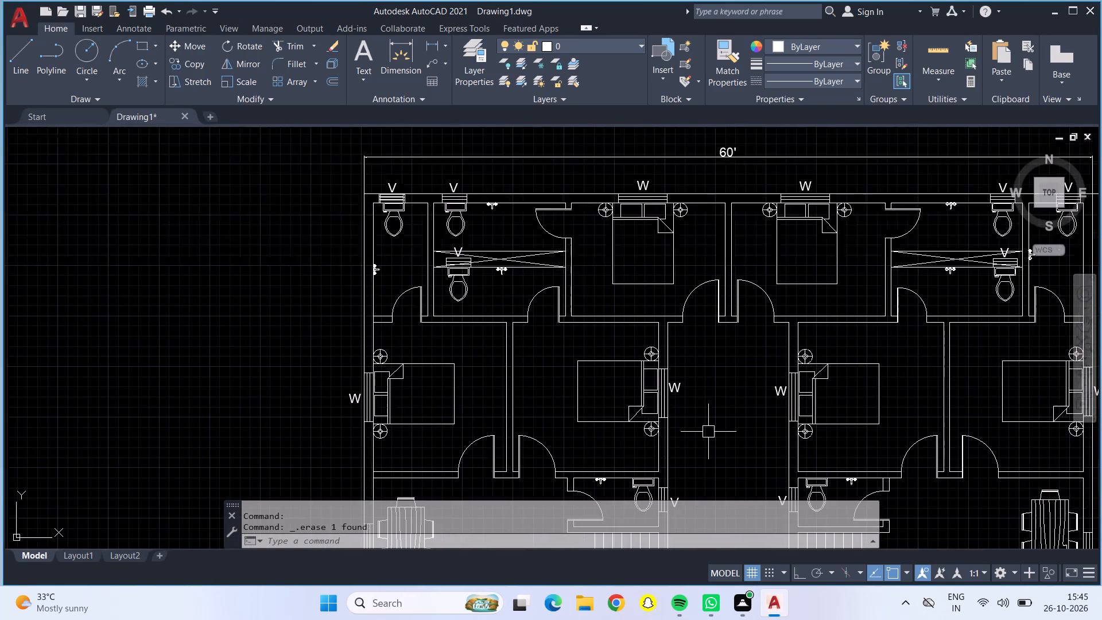
scroll(708, 431, up, 1)
middle_drag(729, 400, 728, 455)
middle_drag(719, 447, 715, 444)
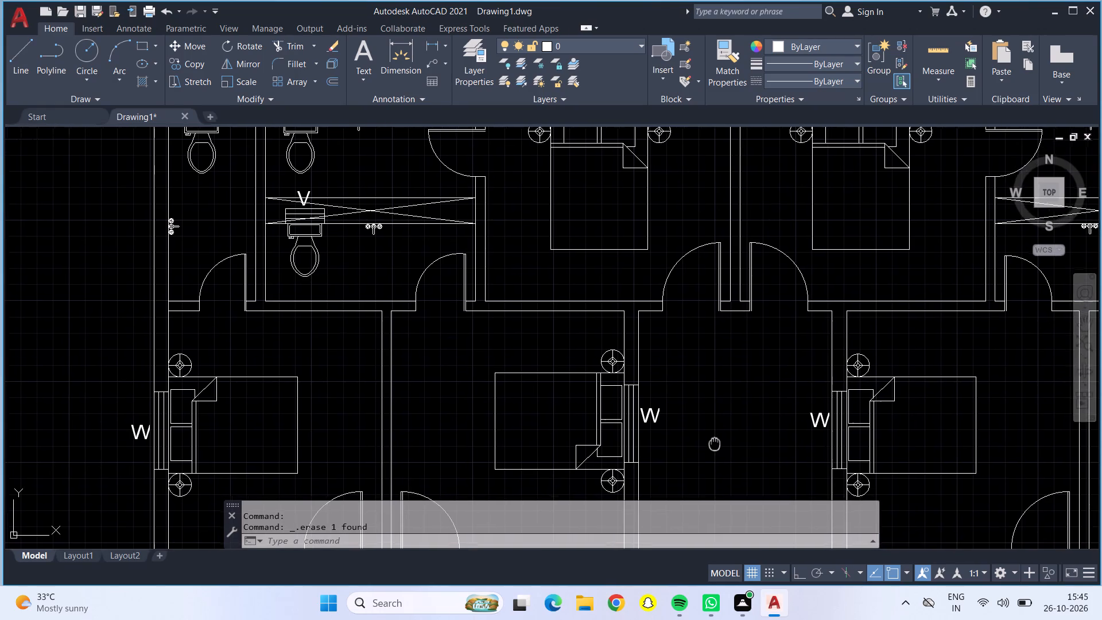
middle_drag(715, 444, 719, 458)
middle_drag(747, 435, 749, 434)
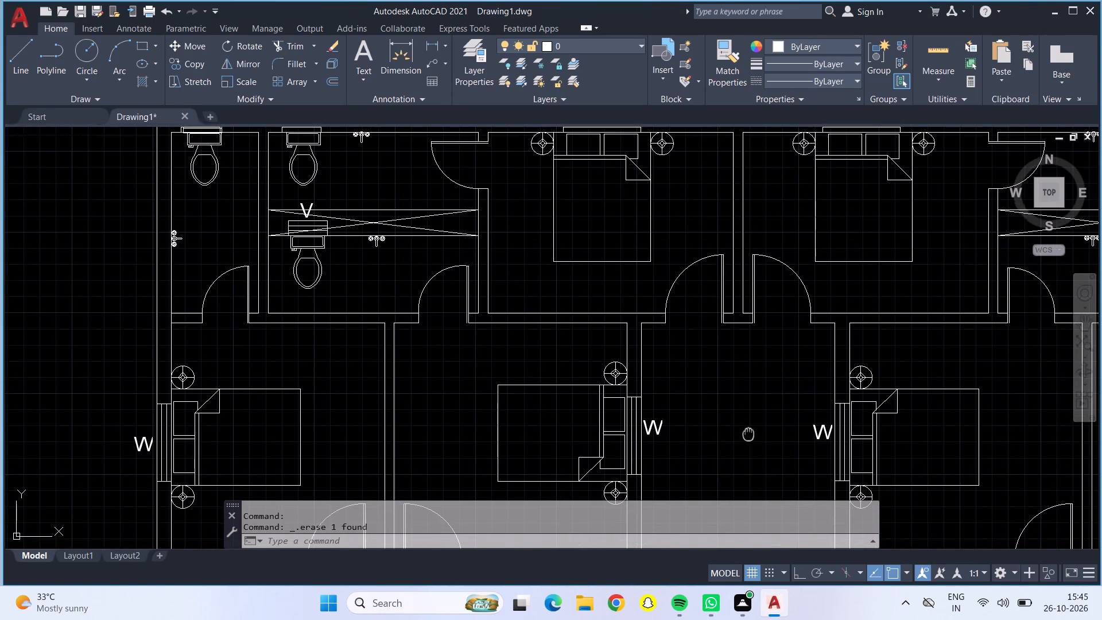
middle_drag(749, 434, 763, 476)
scroll(763, 476, up, 2)
scroll(775, 422, down, 2)
middle_drag(771, 408, 800, 462)
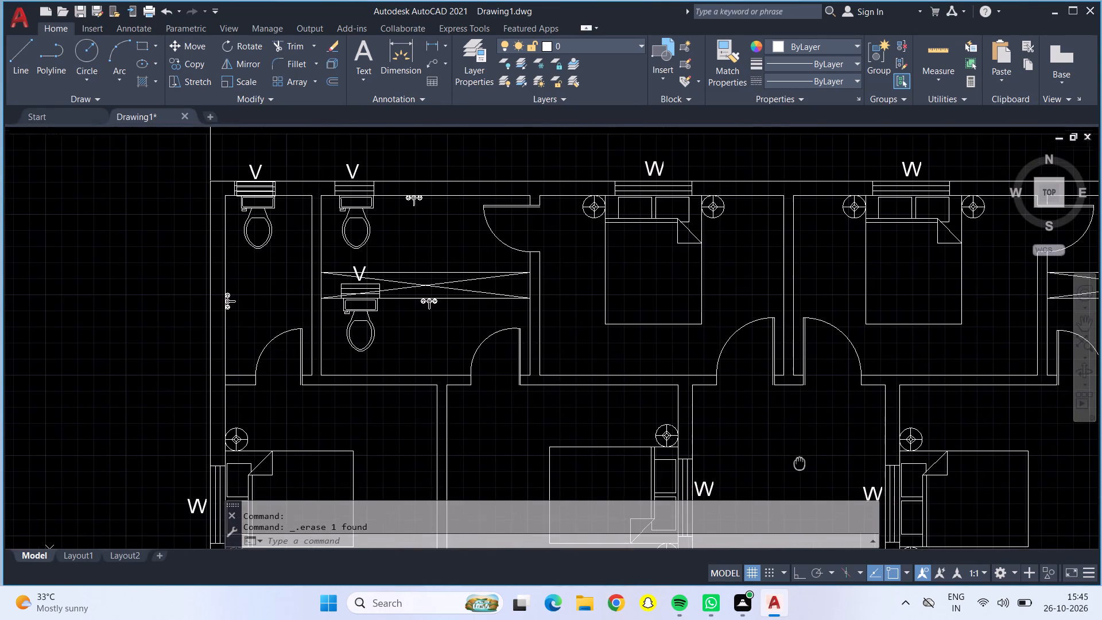
middle_drag(800, 462, 800, 463)
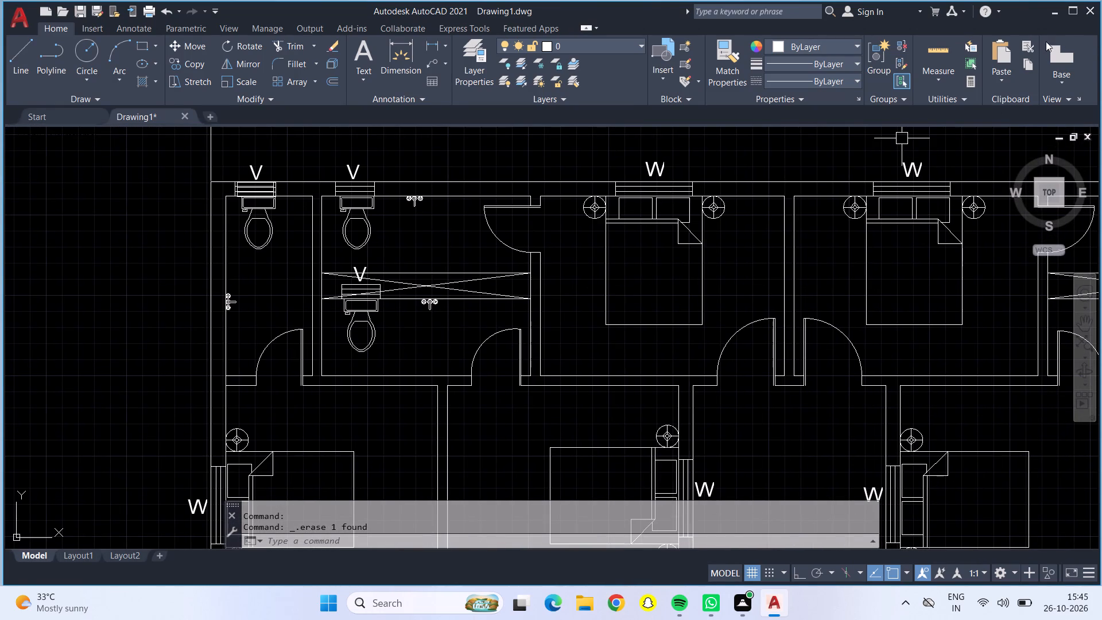
click(940, 54)
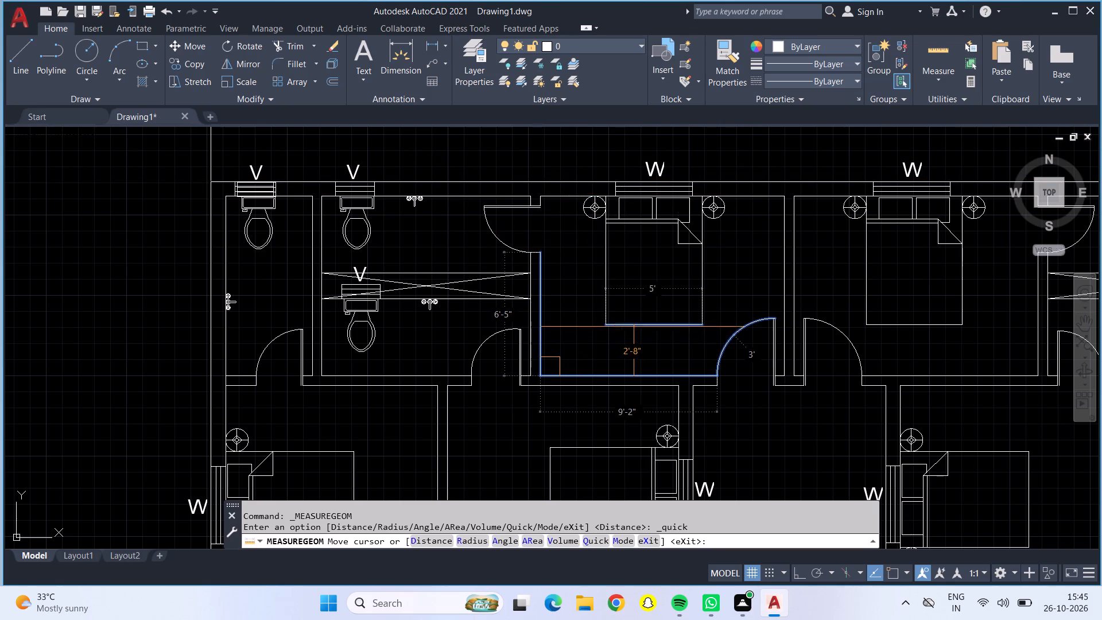
scroll(805, 300, down, 1)
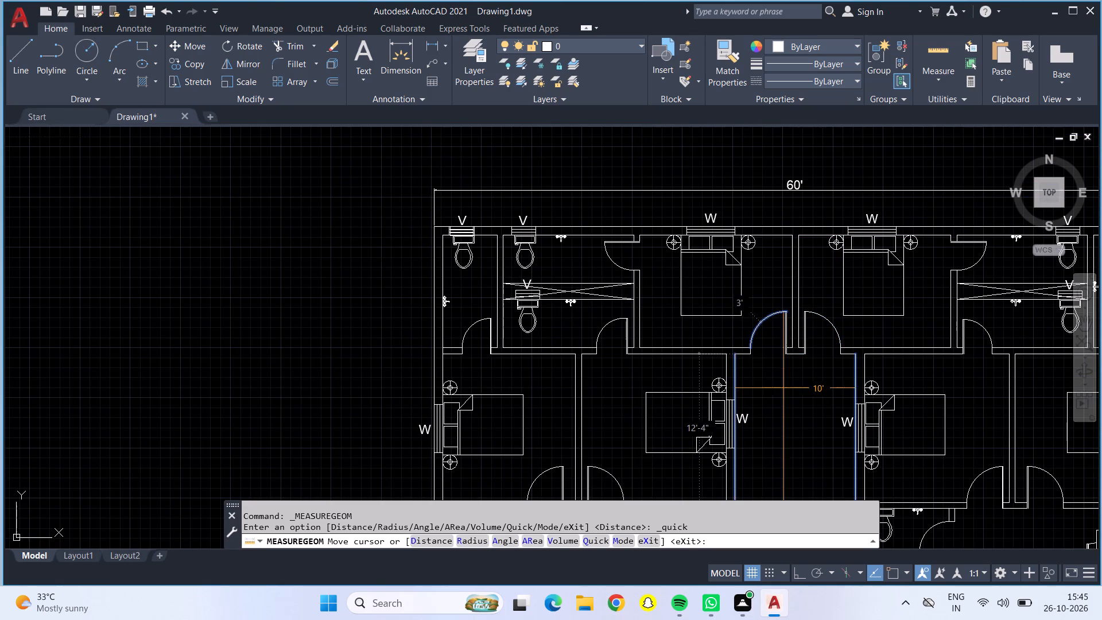
middle_drag(781, 383, 998, 339)
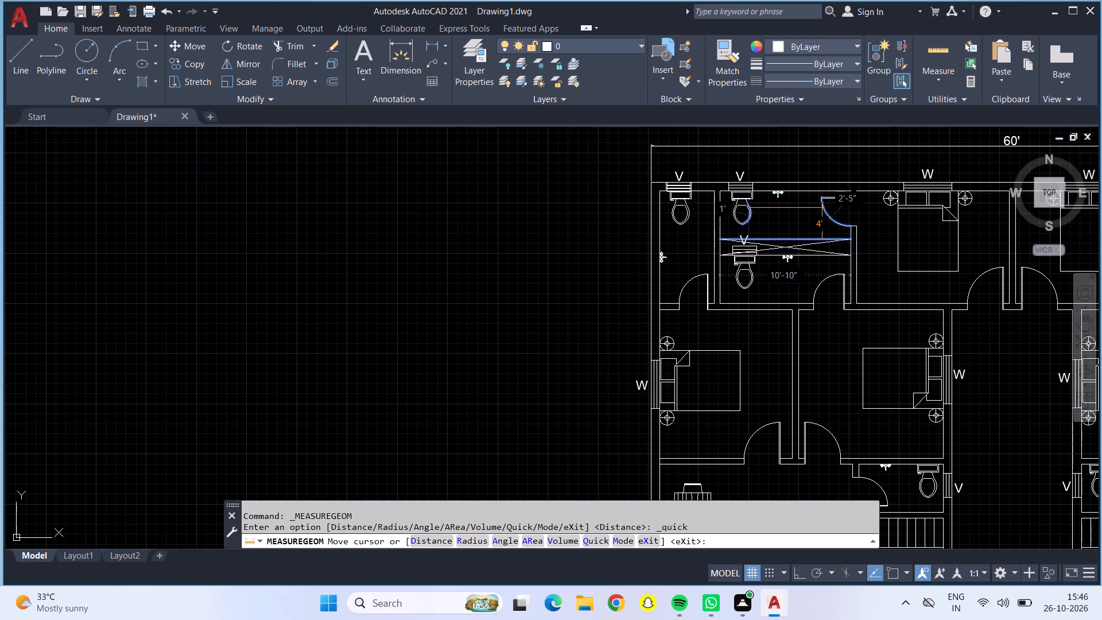
key(Escape)
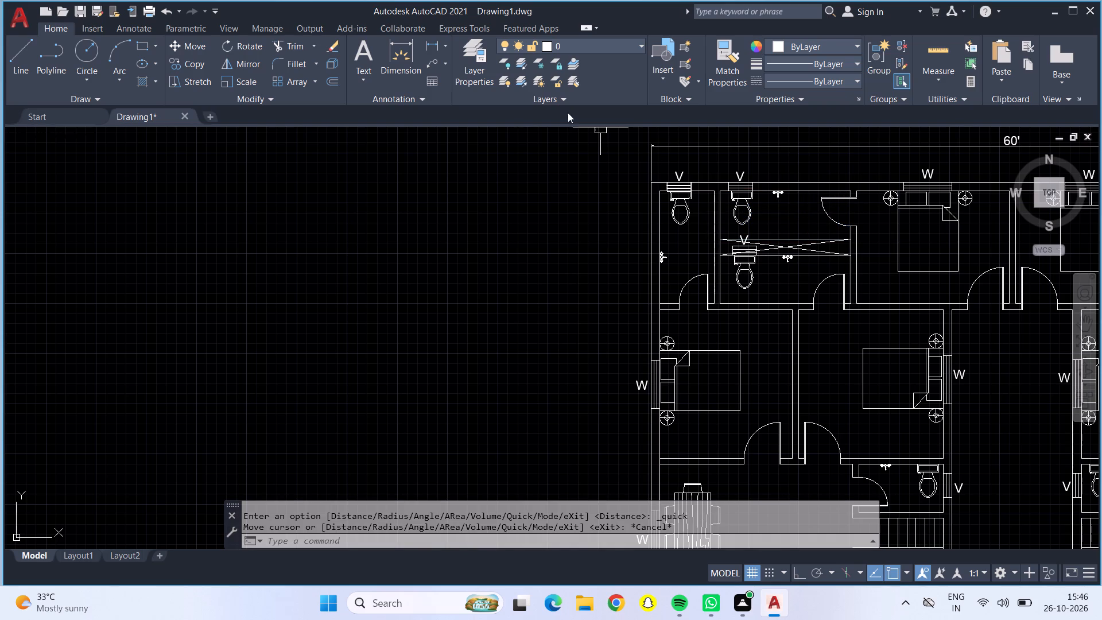
Quick-measure the western unit's lower-left bedroom and the dining area around the dining table.
click(364, 55)
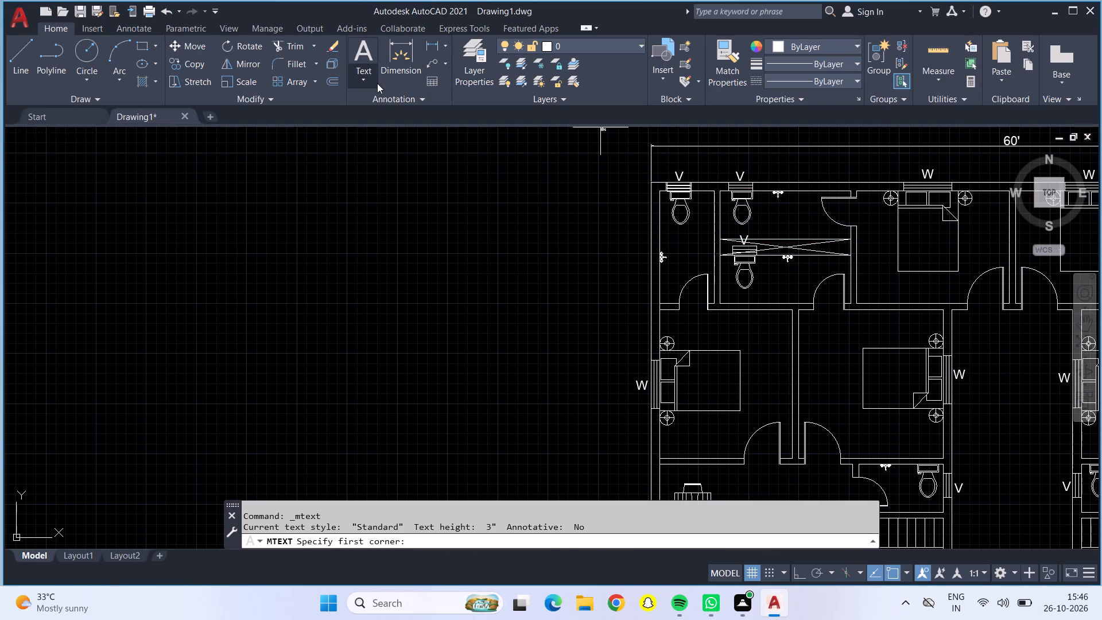
click(926, 63)
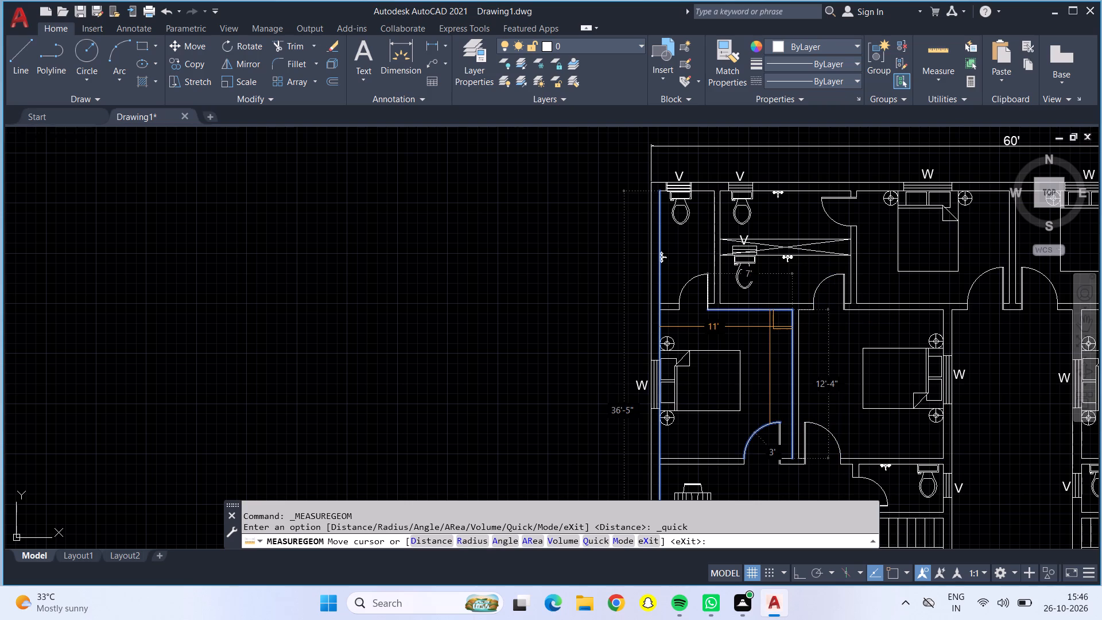
middle_drag(770, 327, 757, 263)
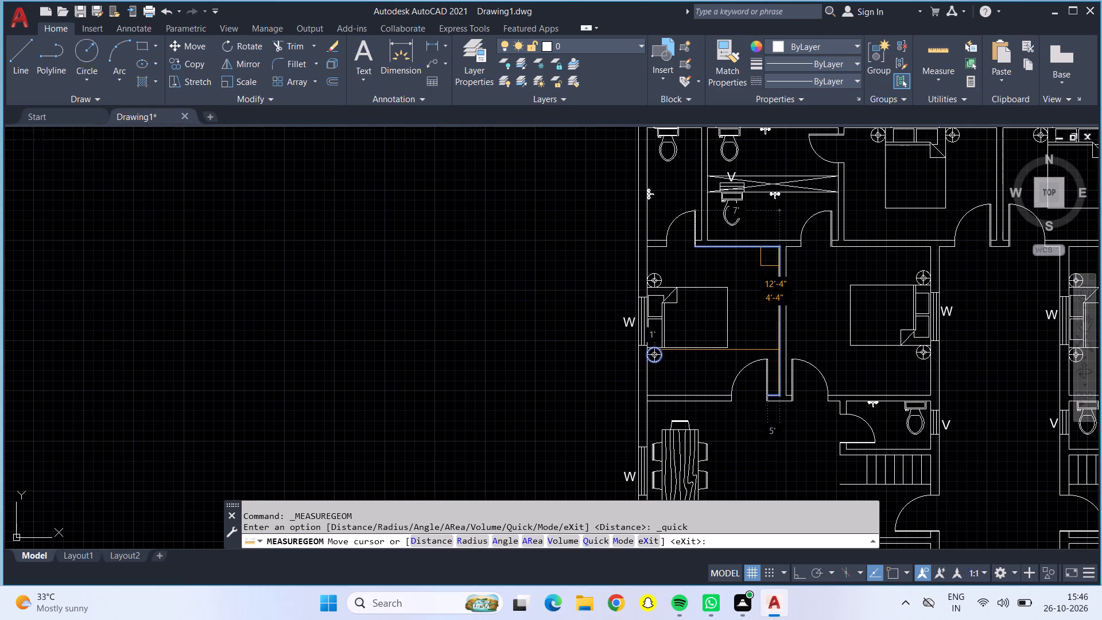
middle_drag(758, 425, 739, 294)
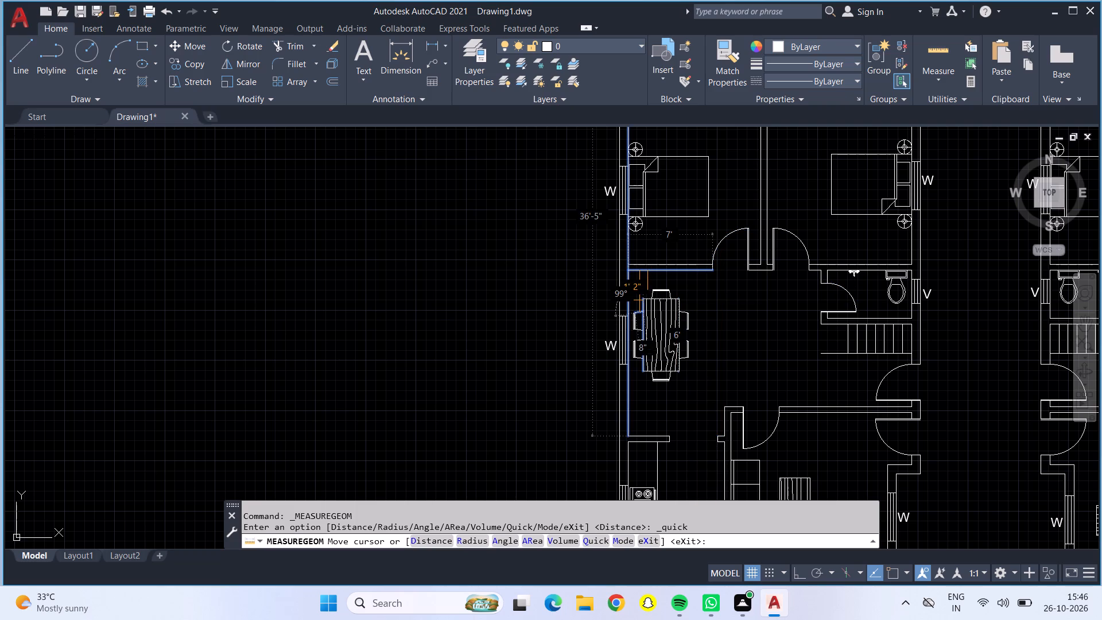
scroll(622, 287, up, 2)
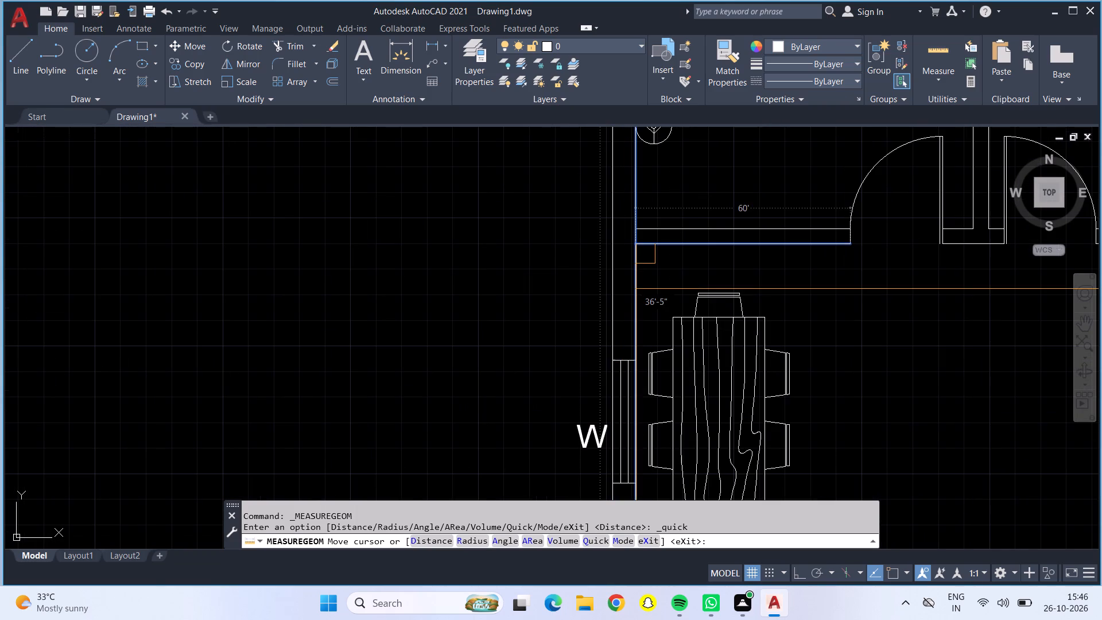
middle_drag(645, 292, 658, 251)
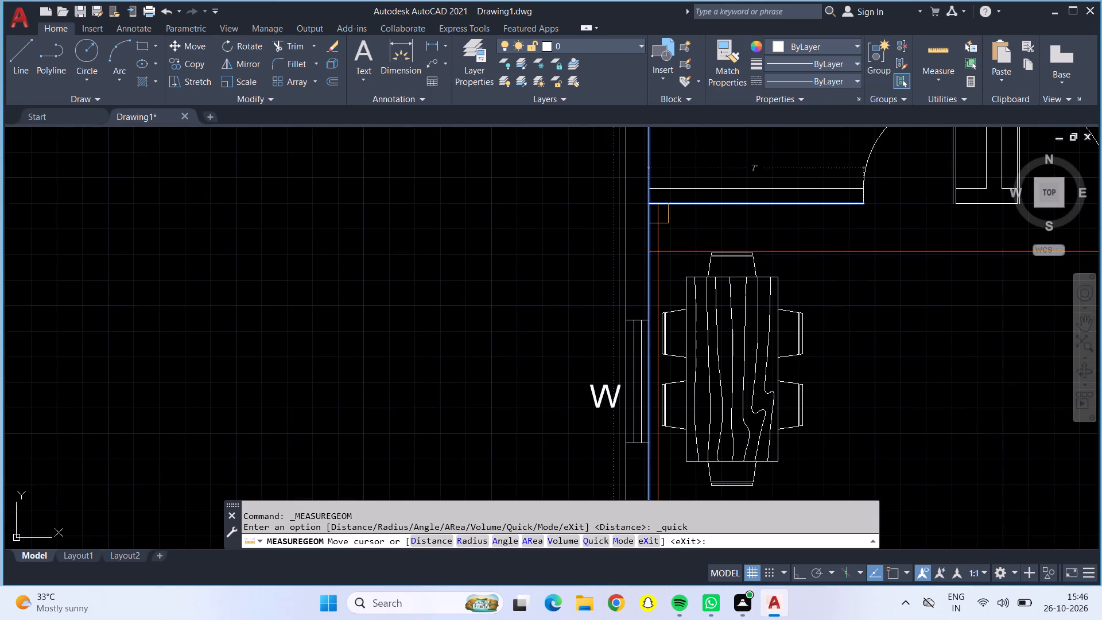
scroll(658, 251, down, 1)
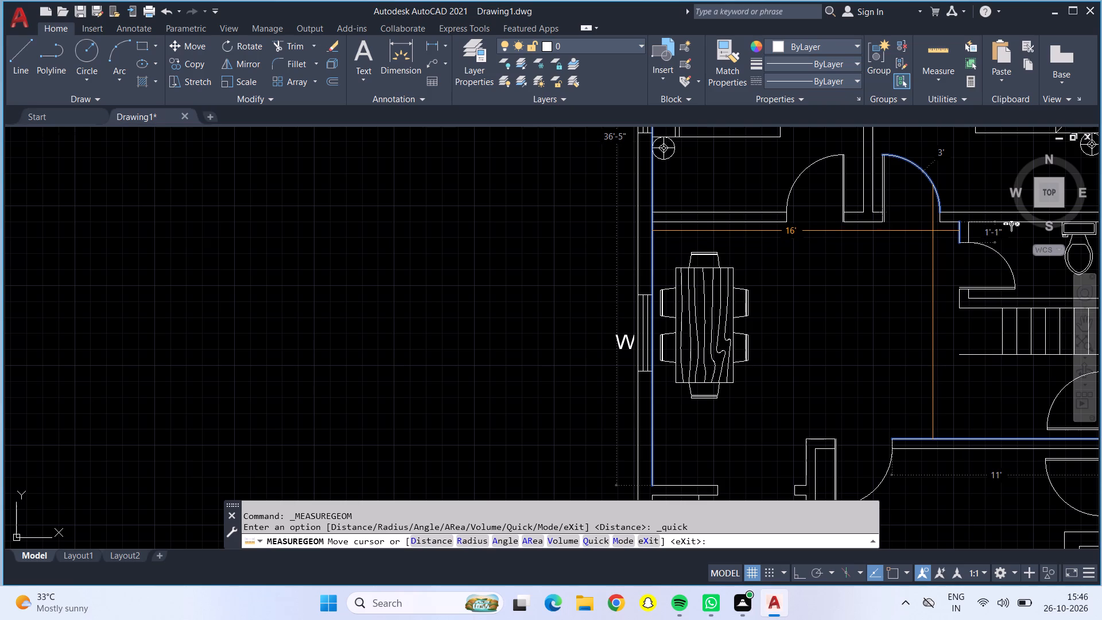
scroll(870, 282, down, 1)
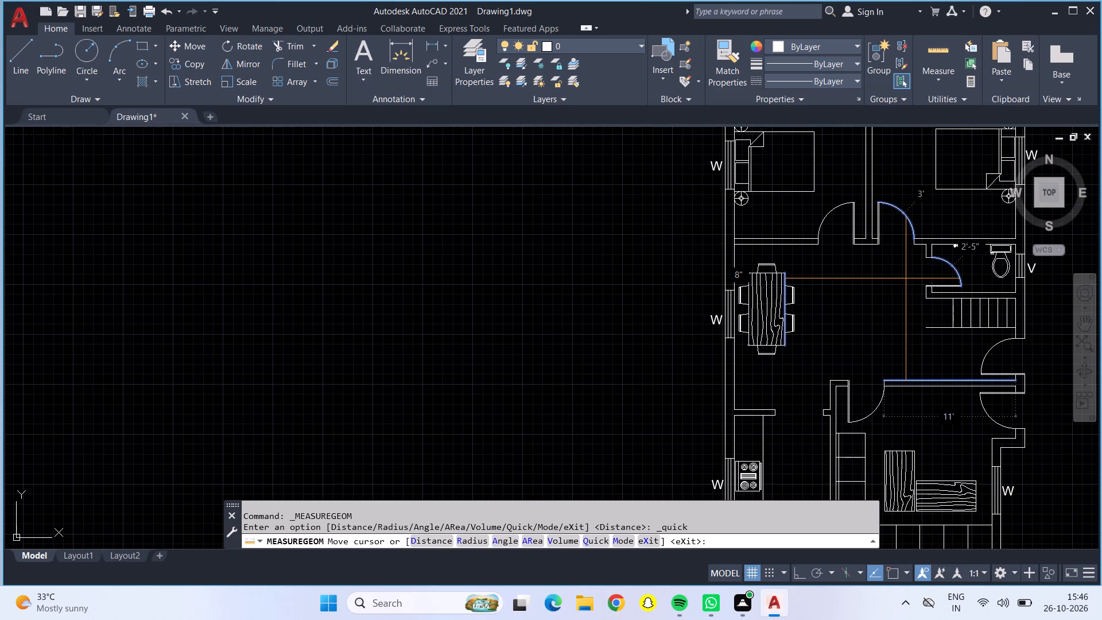
key(Escape)
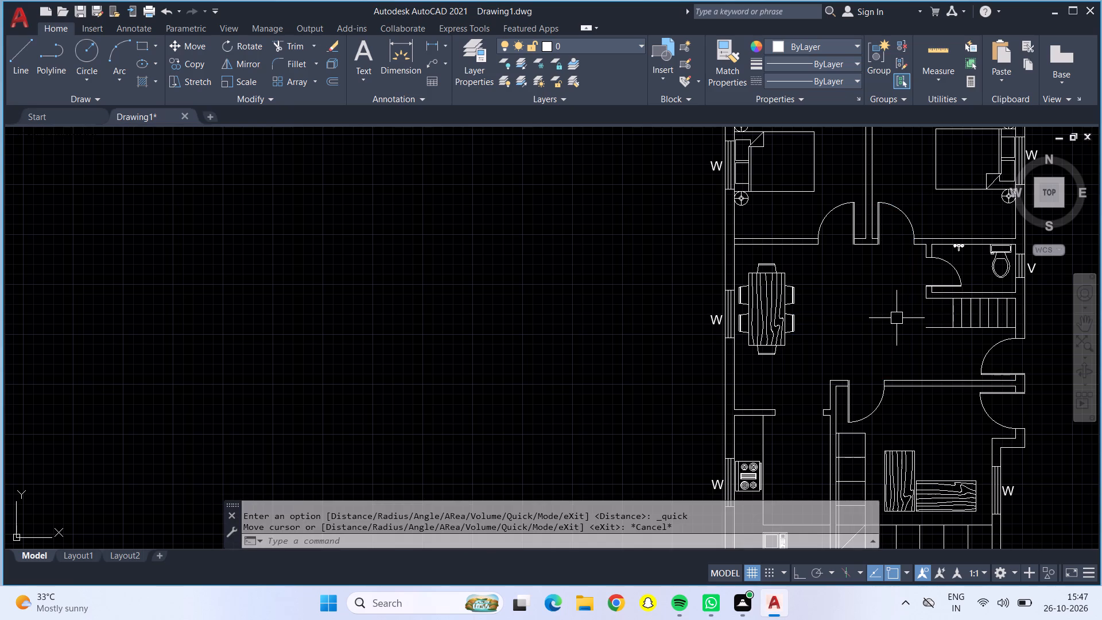
Add centred multiline text at 9" height beside the western unit's dining table, reading "DINING LOBBY" with "16'0" X 13'0"" on the second line.
click(368, 52)
click(820, 294)
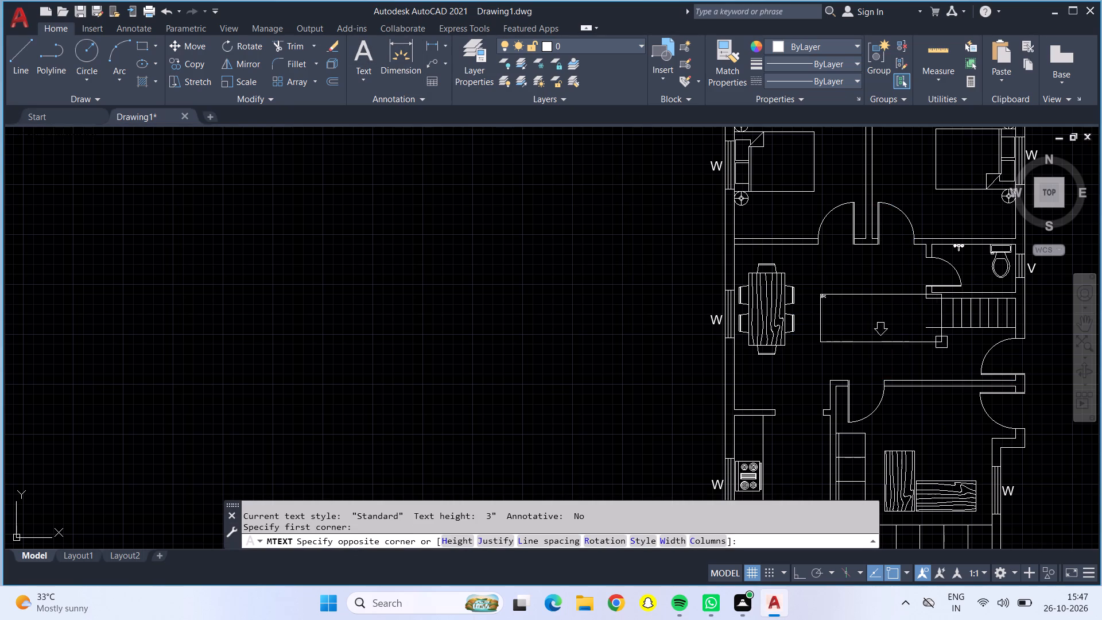
click(922, 335)
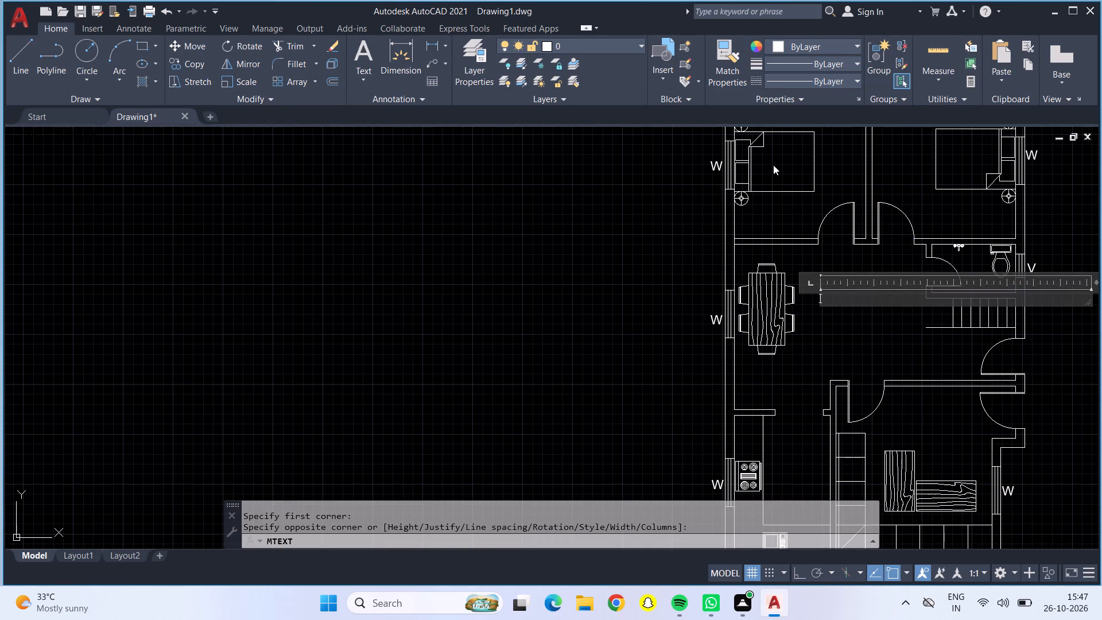
click(565, 77)
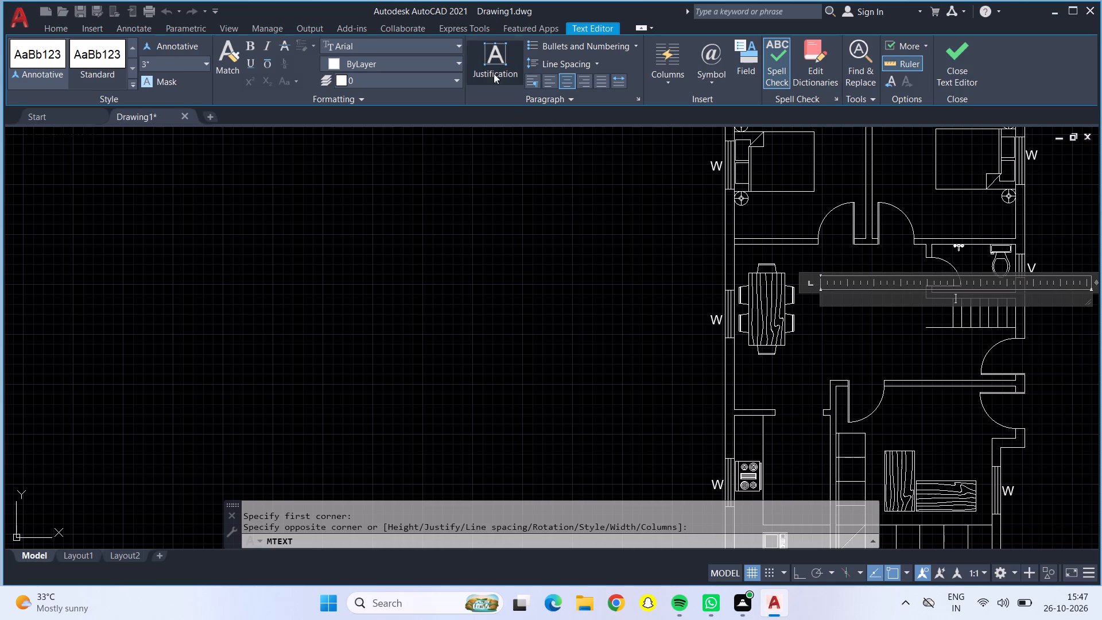
click(205, 55)
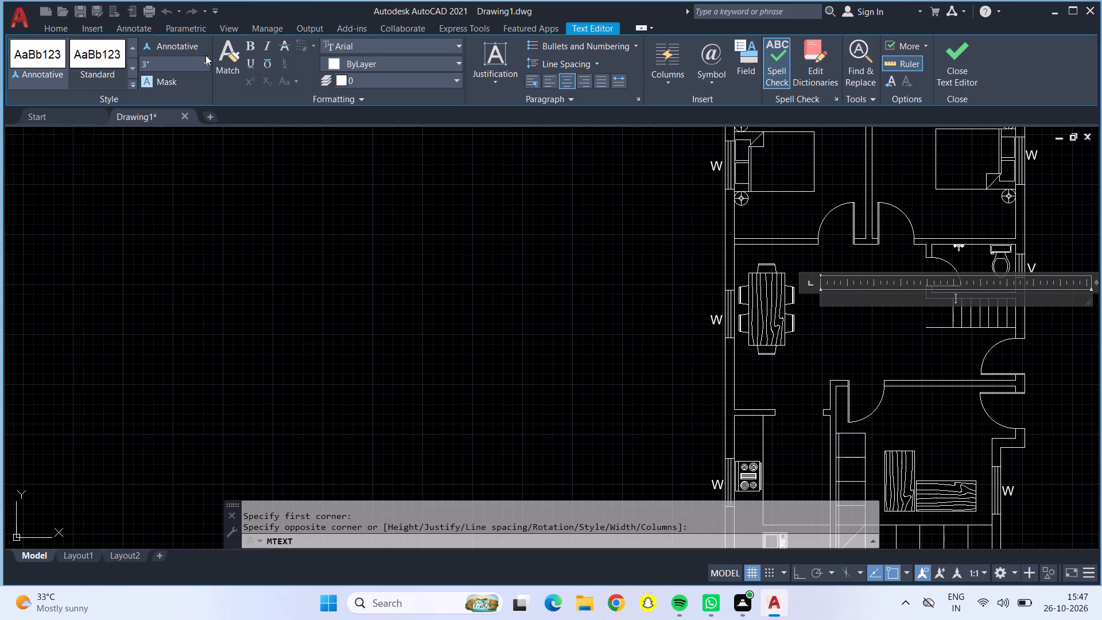
click(205, 62)
click(203, 95)
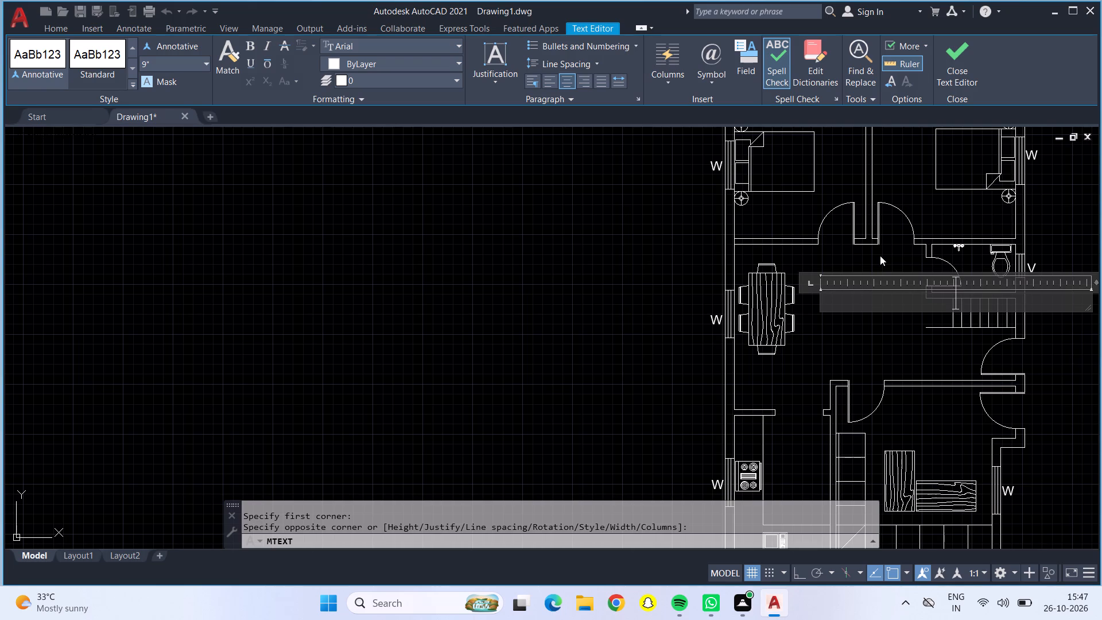
key(shift+d)
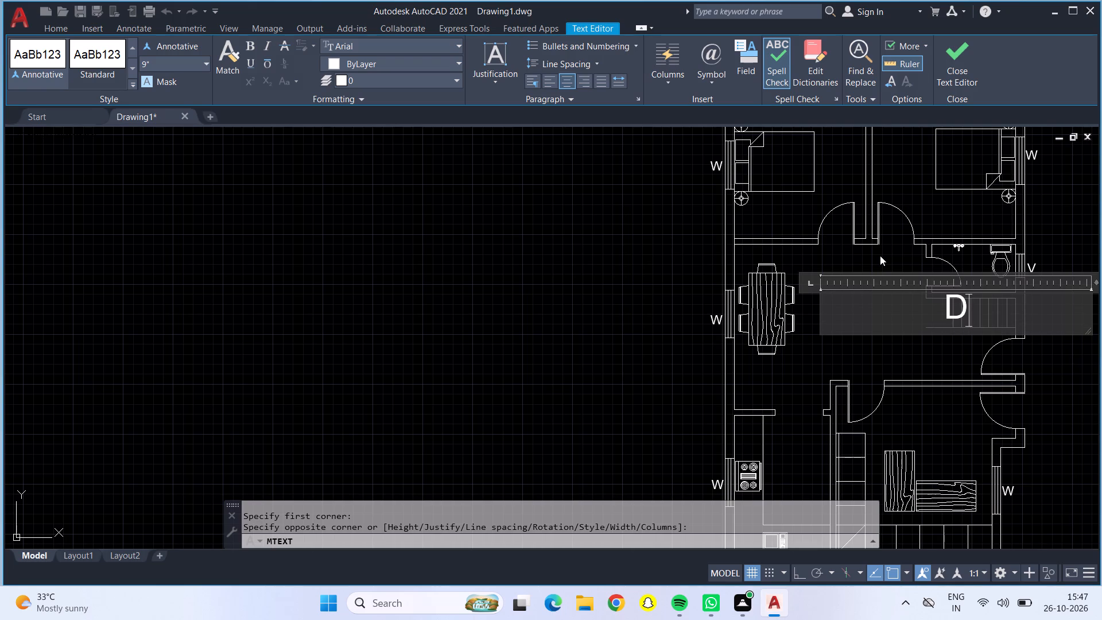
text(ining)
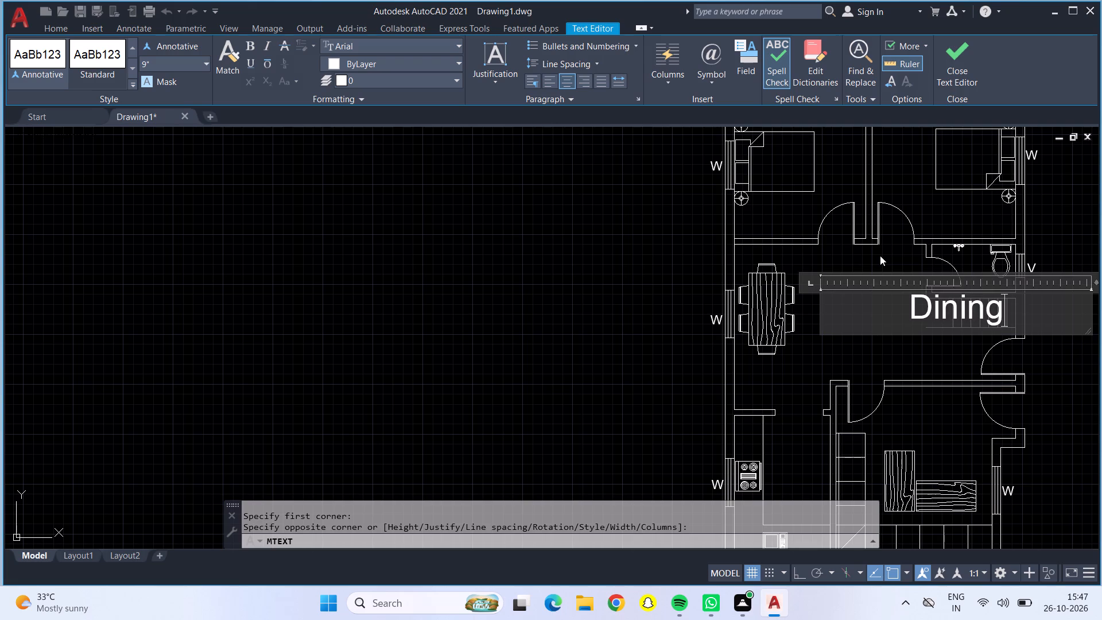
key(BackSpace)
key(BackSpace)
key(BackSpace)
key(BackSpace)
key(BackSpace)
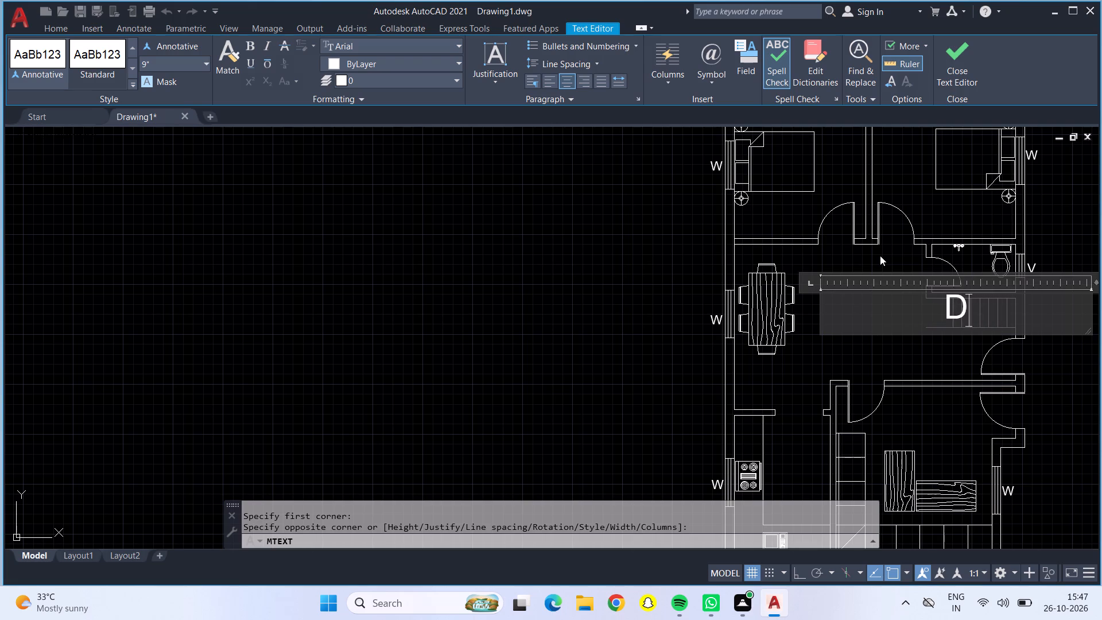
text(ING)
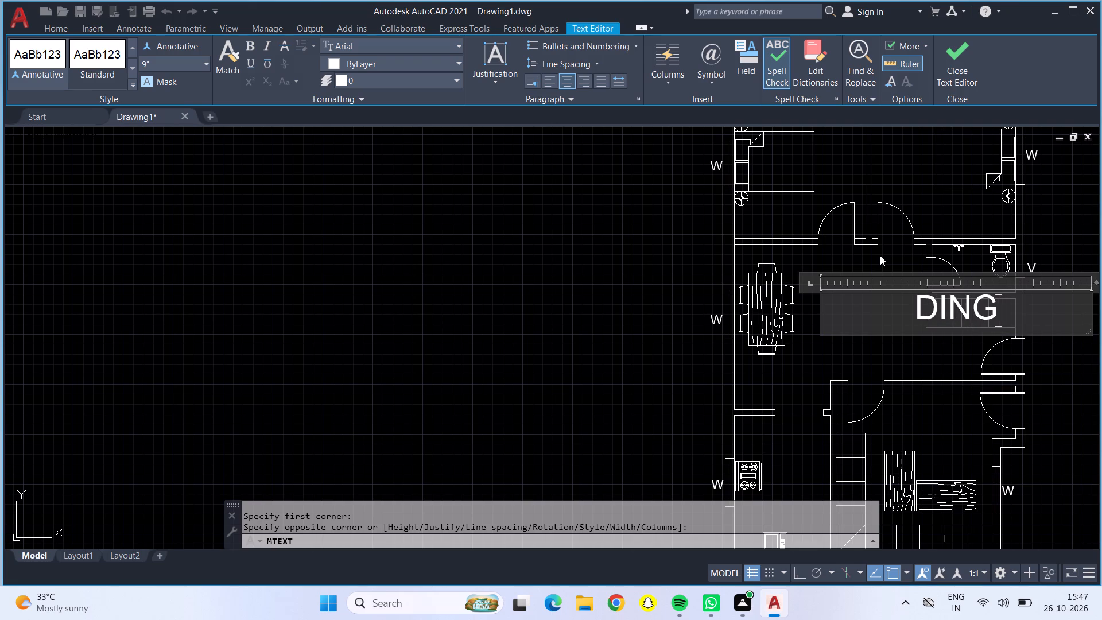
key(shift+BackSpace)
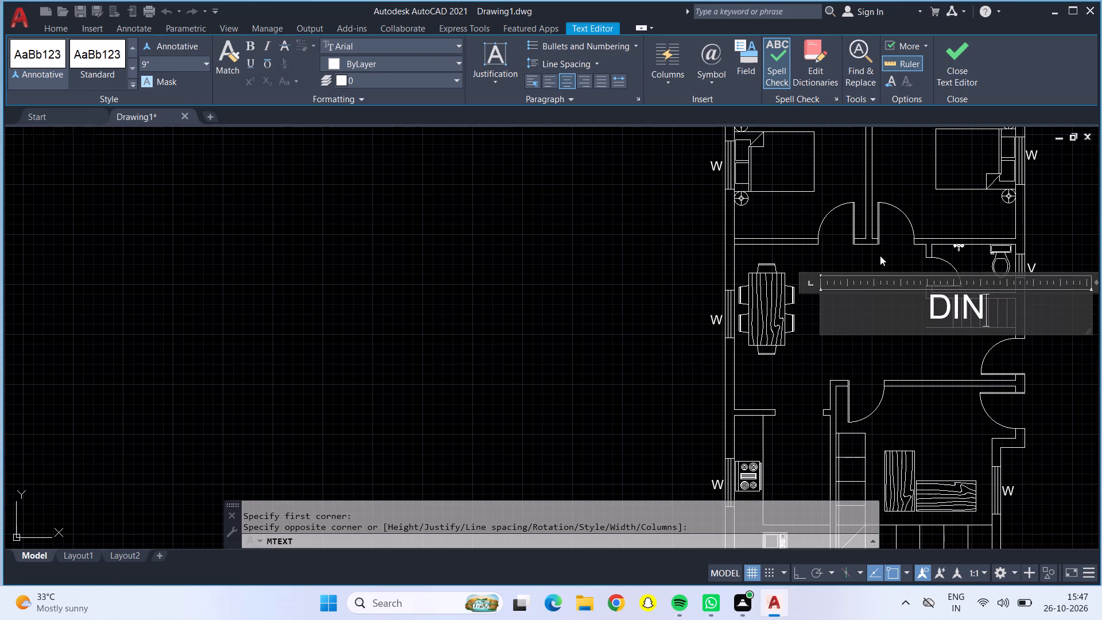
text(ING)
key(space)
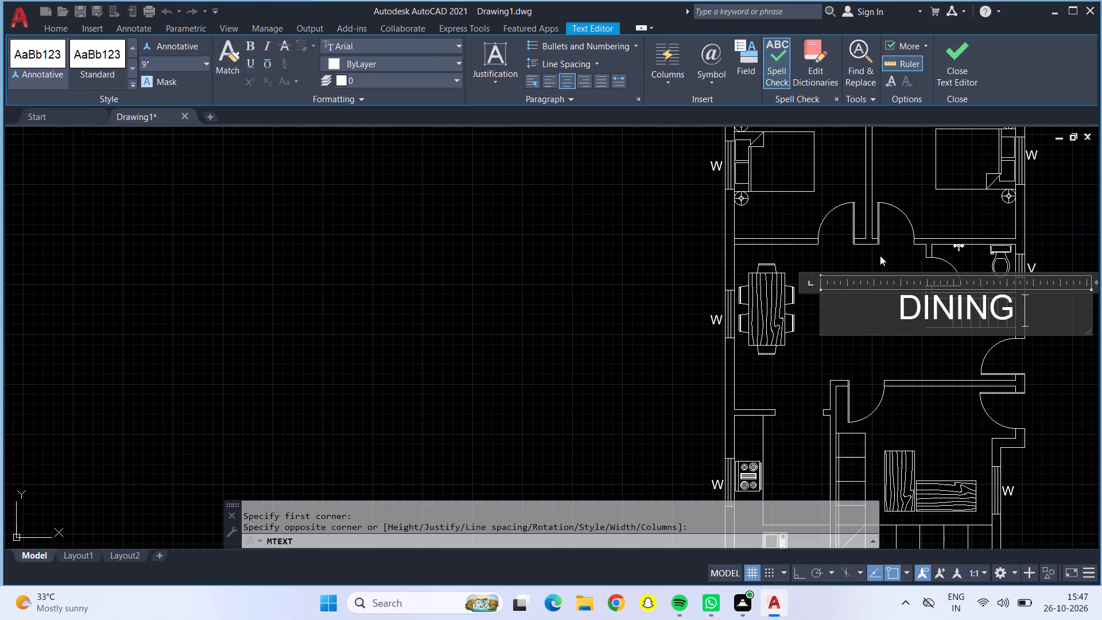
text(LOBBY)
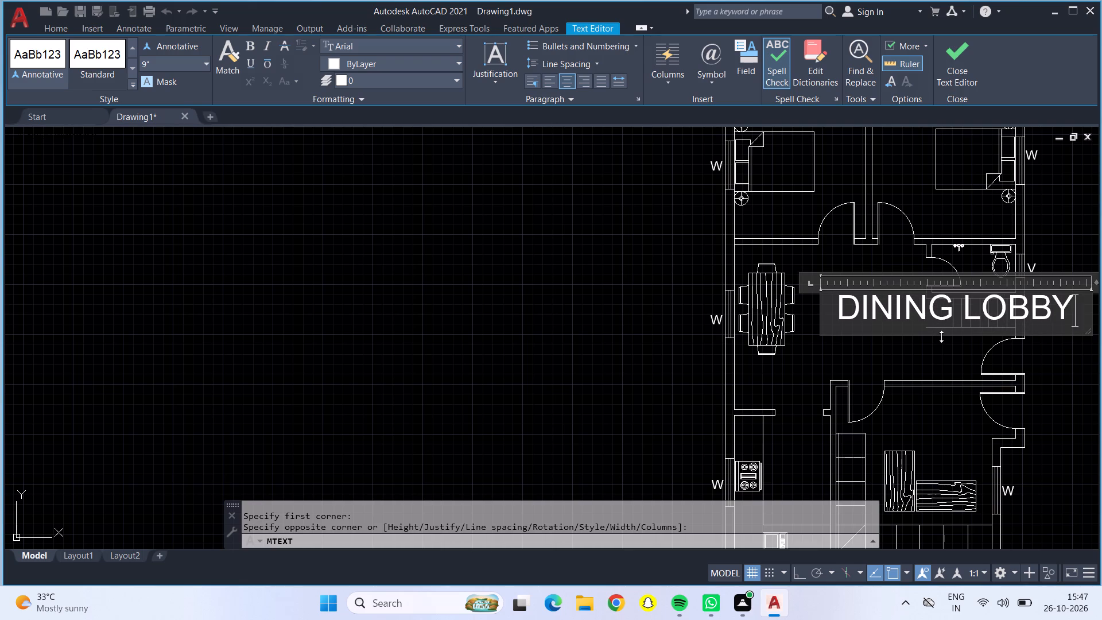
key(Return)
text(16'0" X 13)
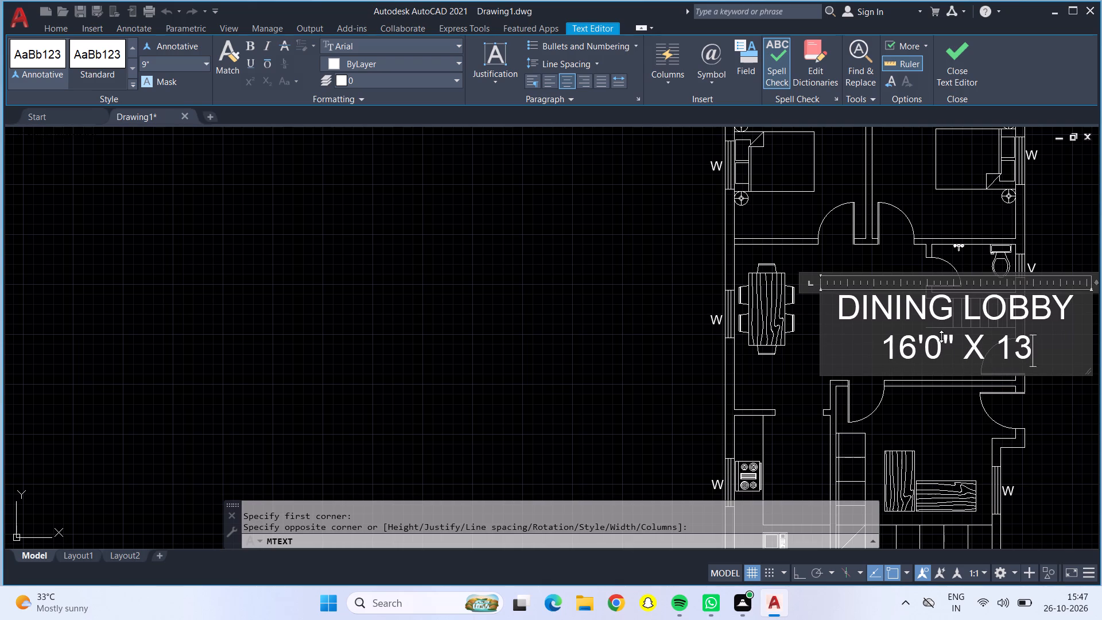
text('0")
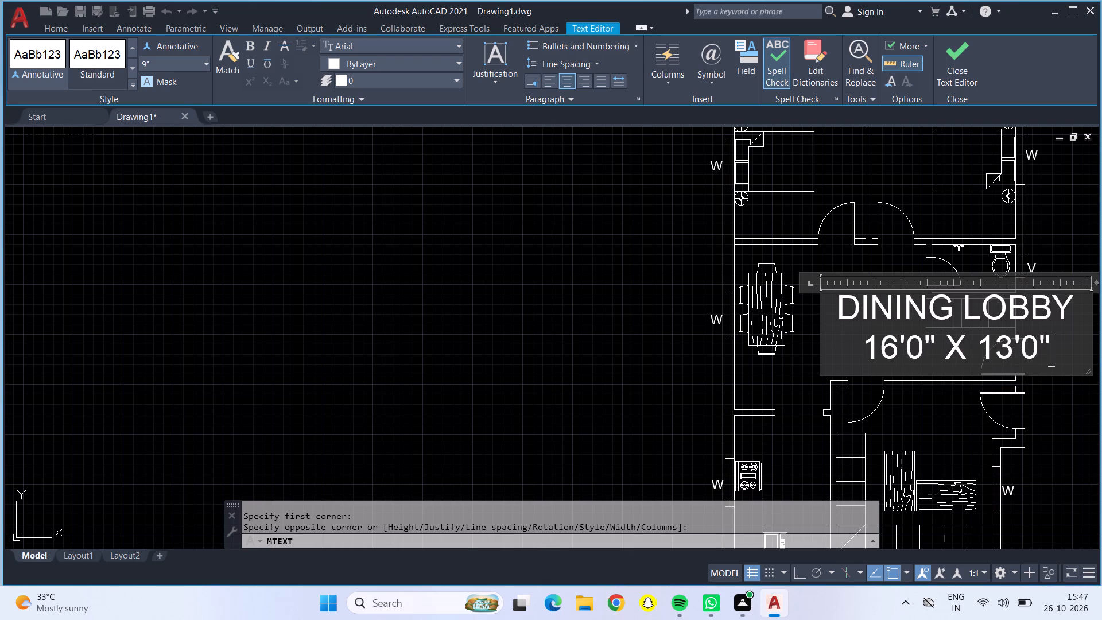
click(682, 390)
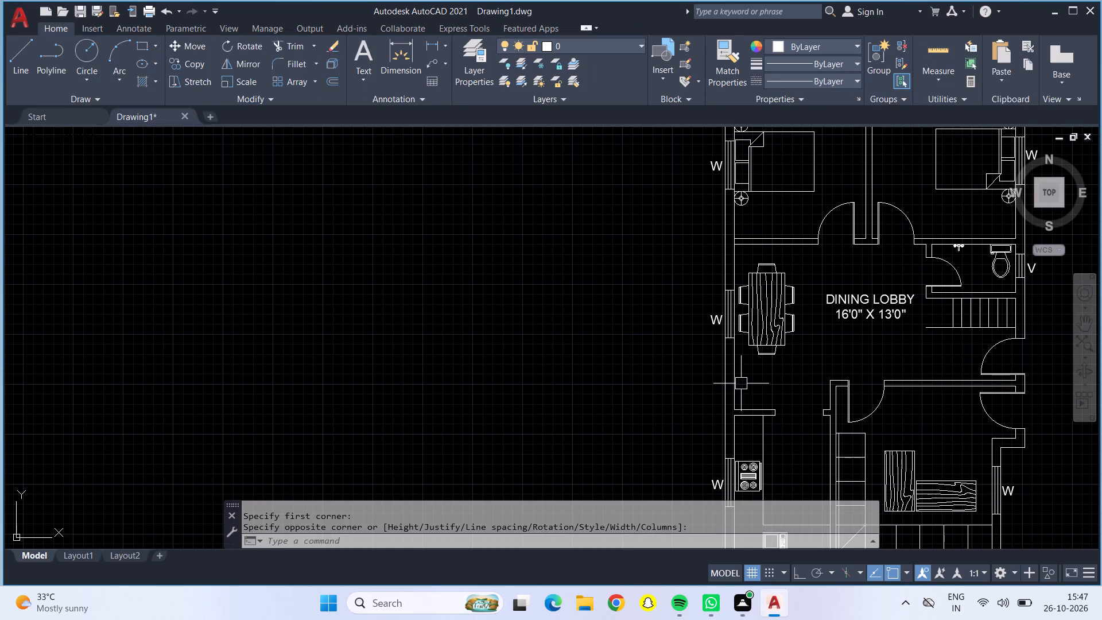
middle_drag(867, 356, 750, 482)
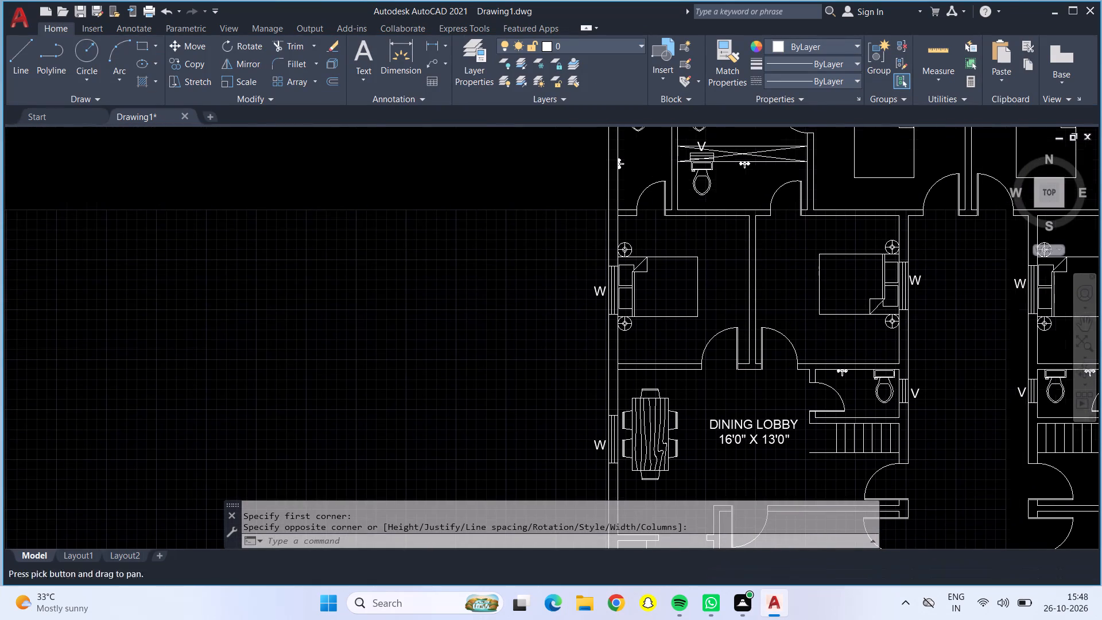
Add centred multiline text at 9" height above the bed in the western unit's south-west bedroom, reading "BRD".
click(357, 53)
scroll(646, 232, up, 1)
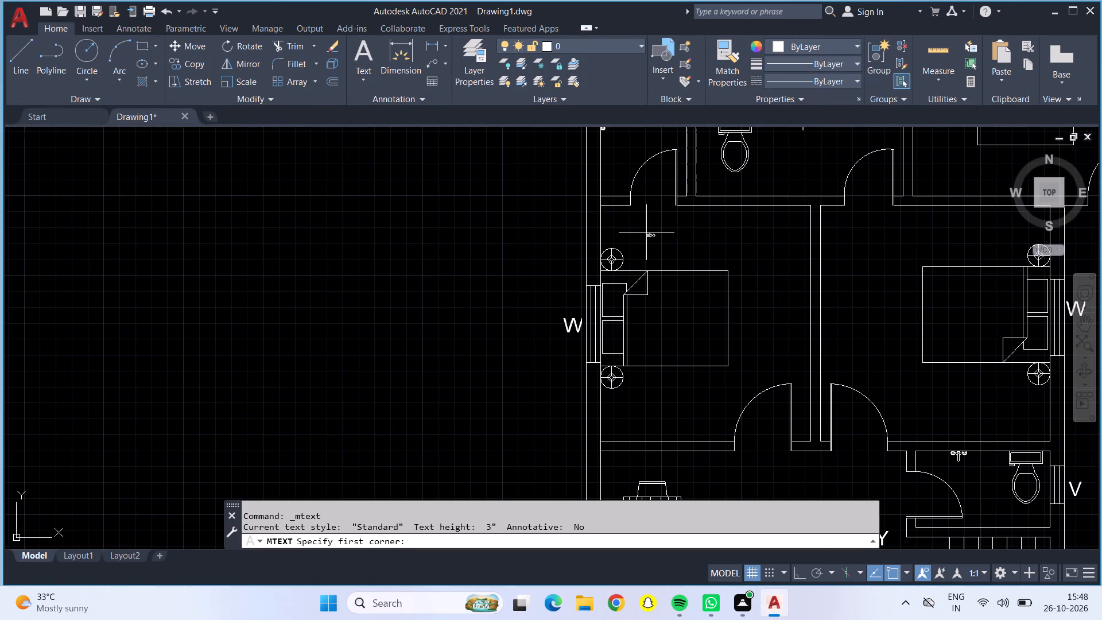
click(640, 214)
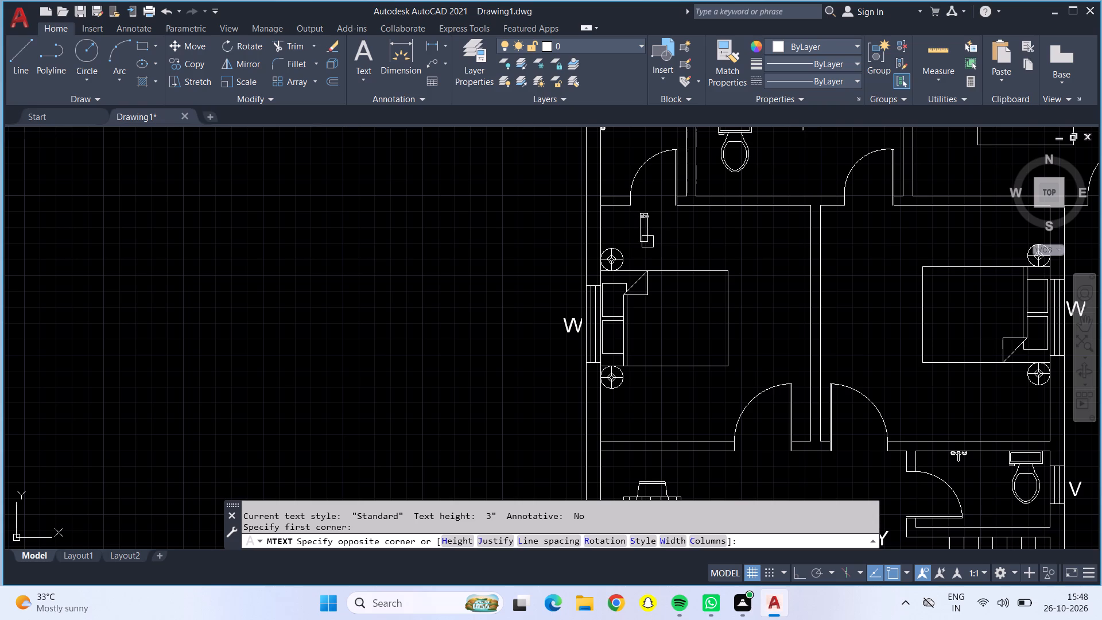
click(804, 260)
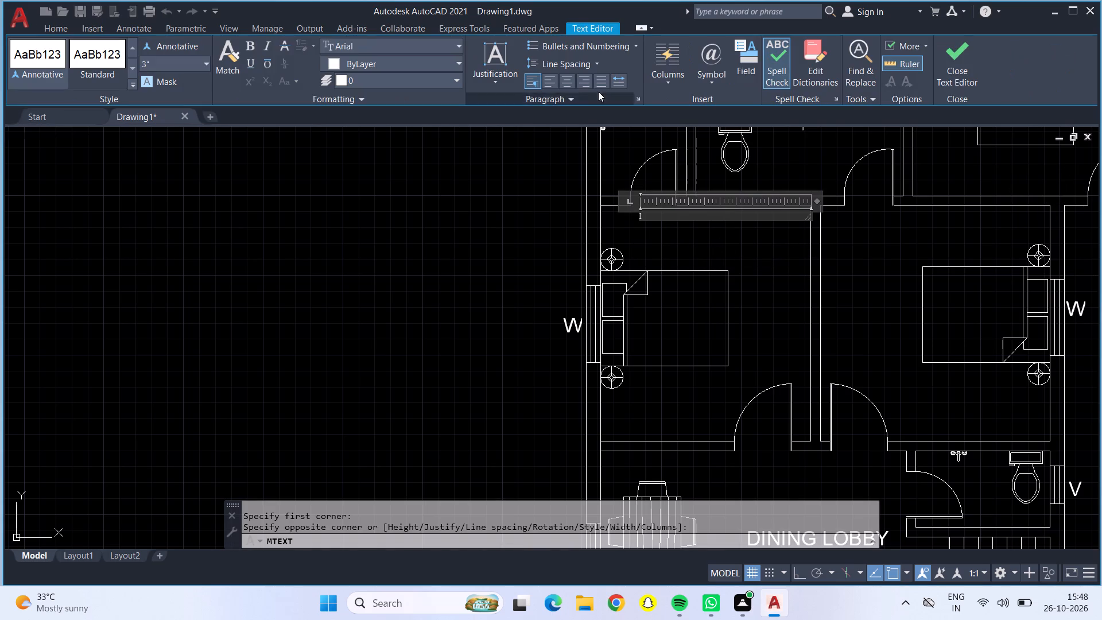
click(572, 75)
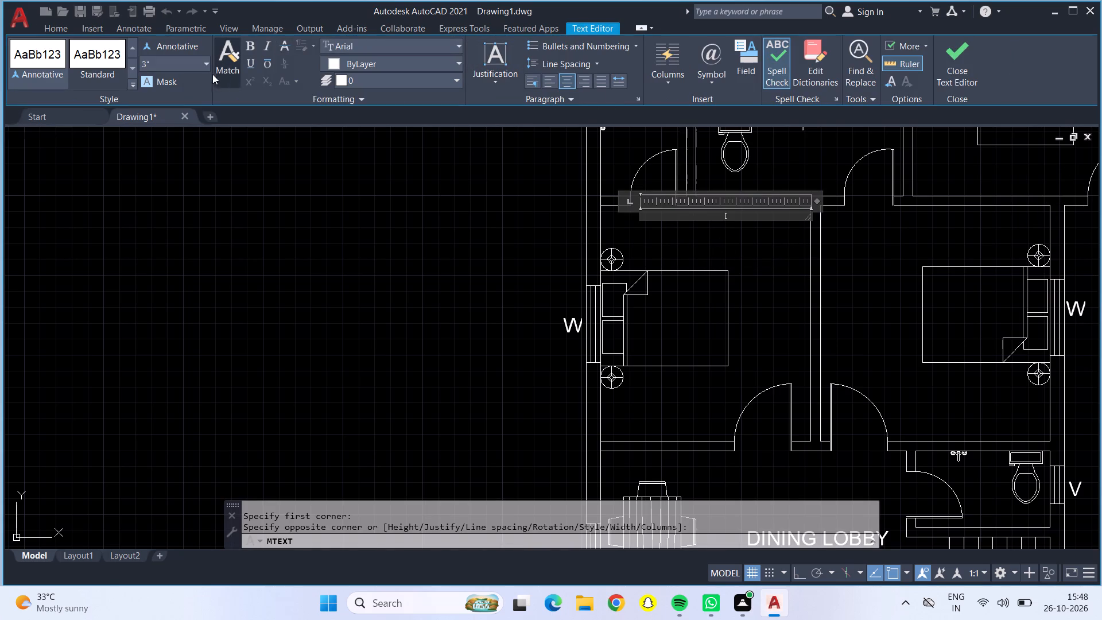
click(205, 63)
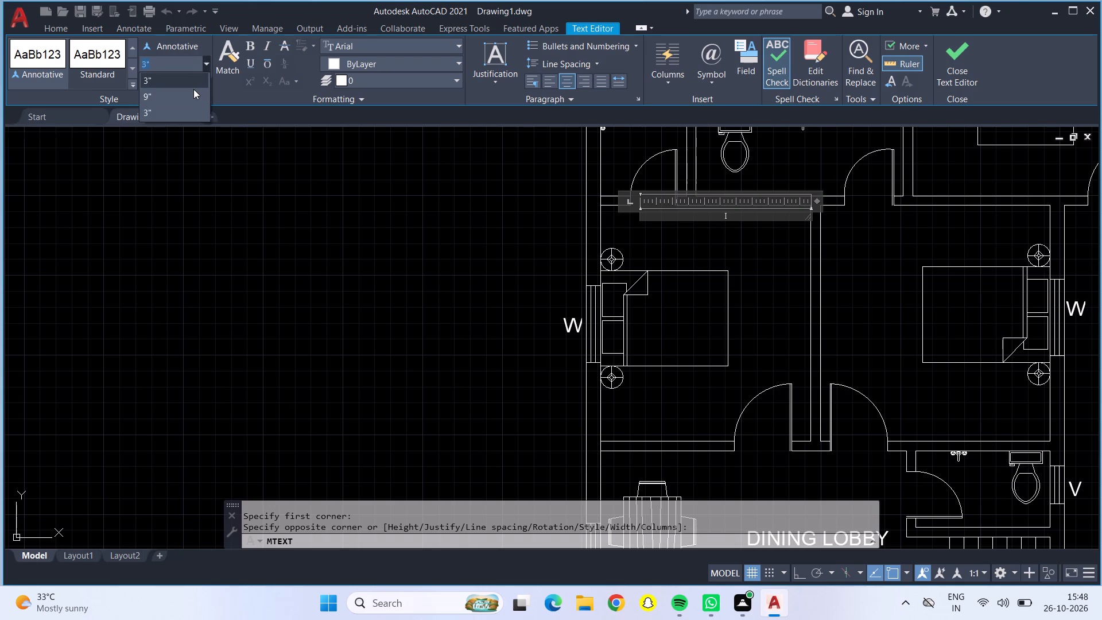
click(193, 89)
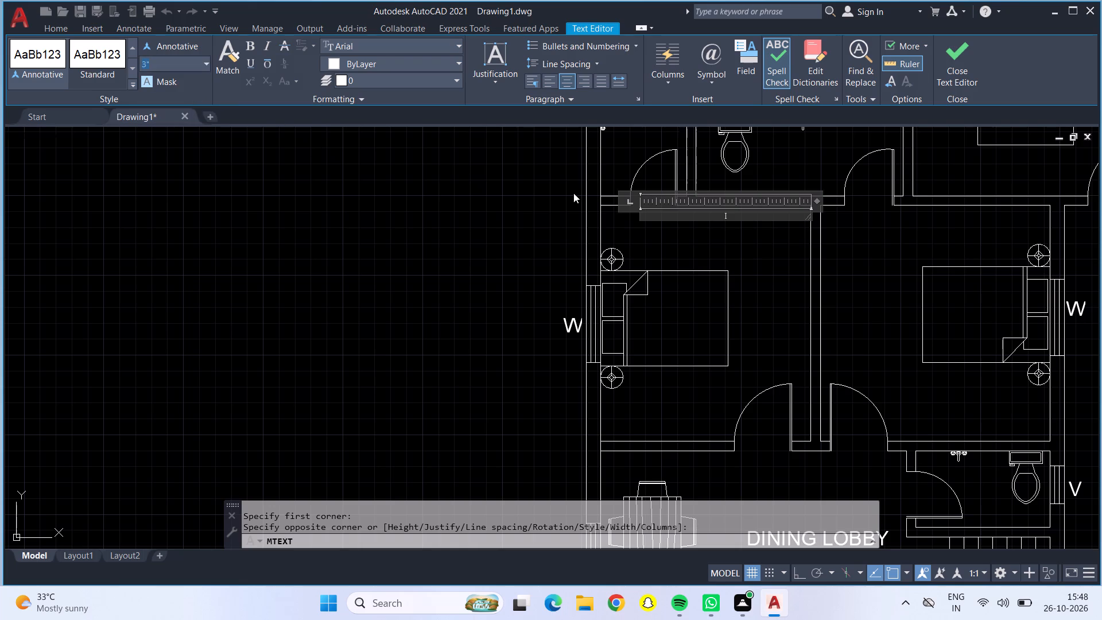
click(207, 63)
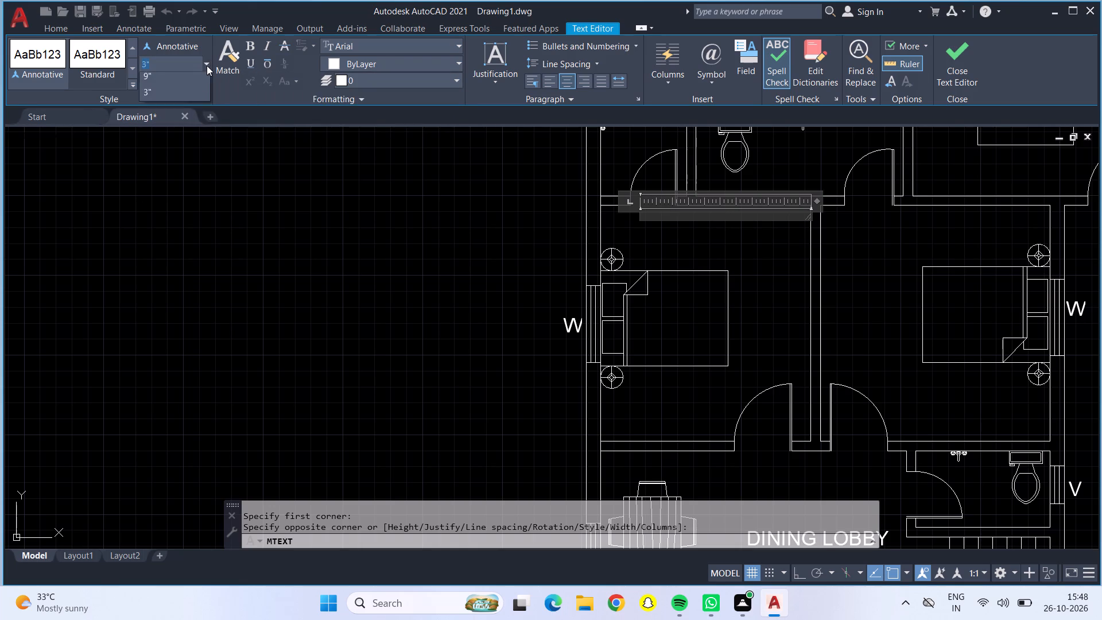
click(187, 100)
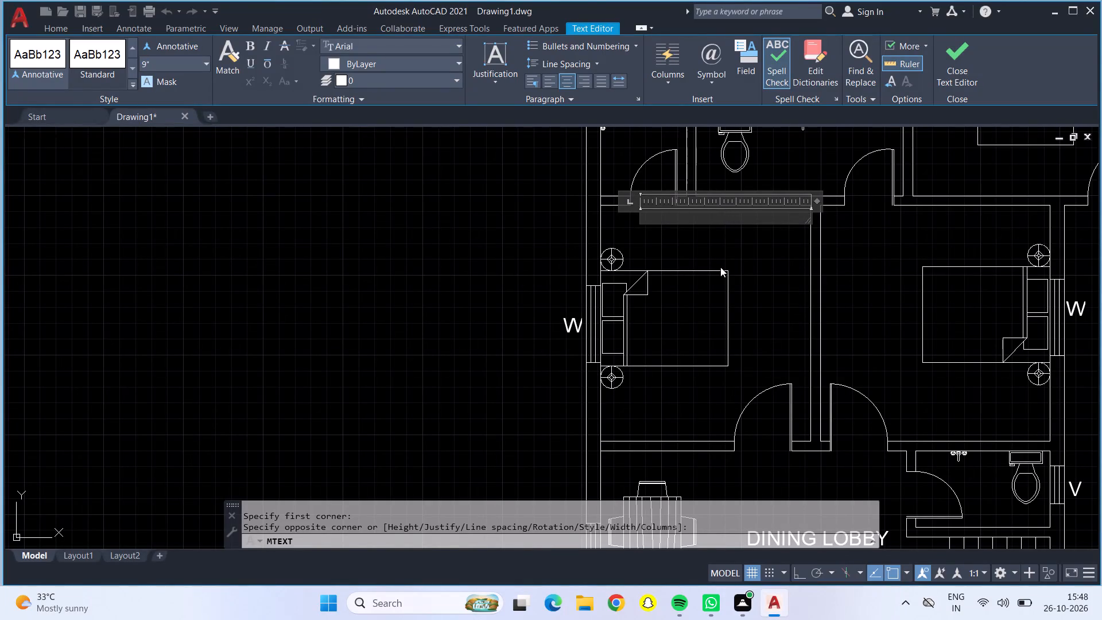
text(BR)
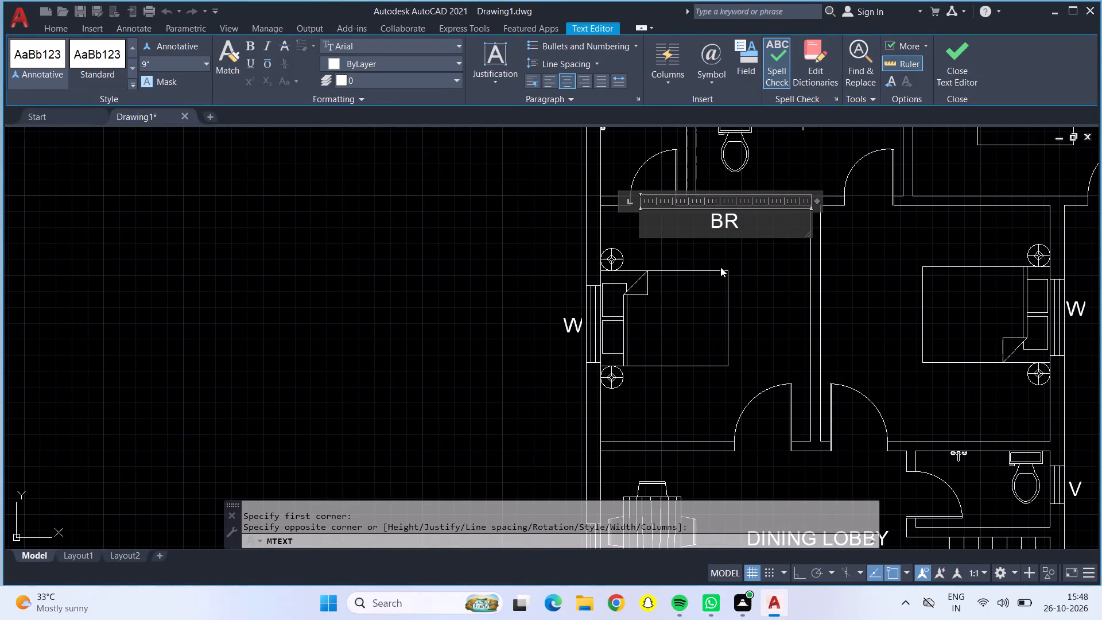
key(shift+d)
key(space)
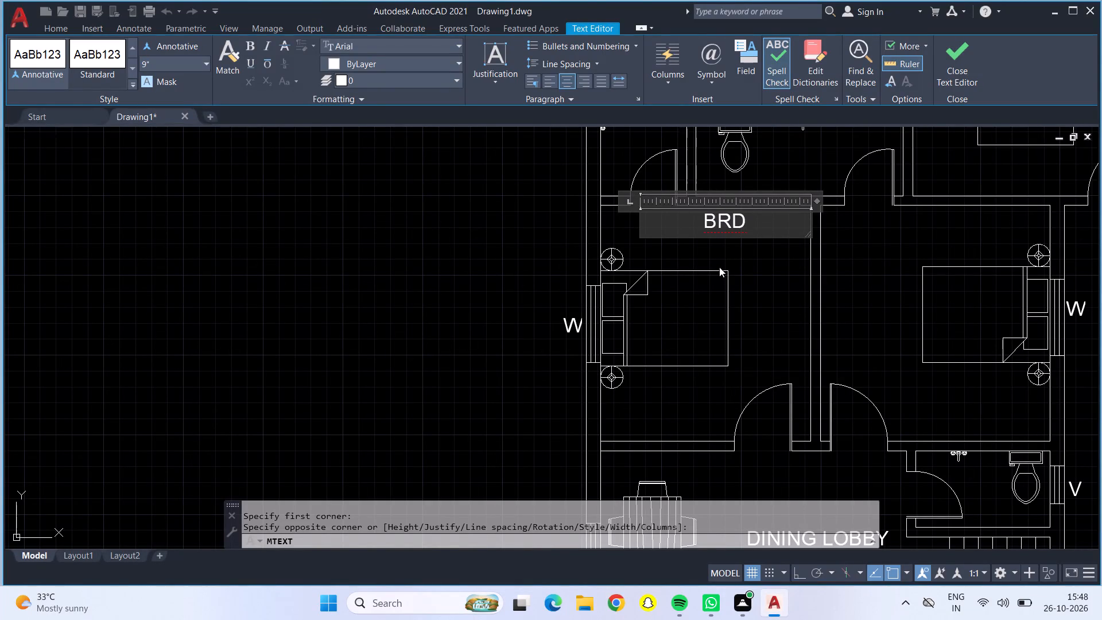
click(719, 266)
Replace the "BRD" text with "BED ROOM" and put "11'0" X 12'0"" on the second line.
key(BackSpace)
key(BackSpace)
key(BackSpace)
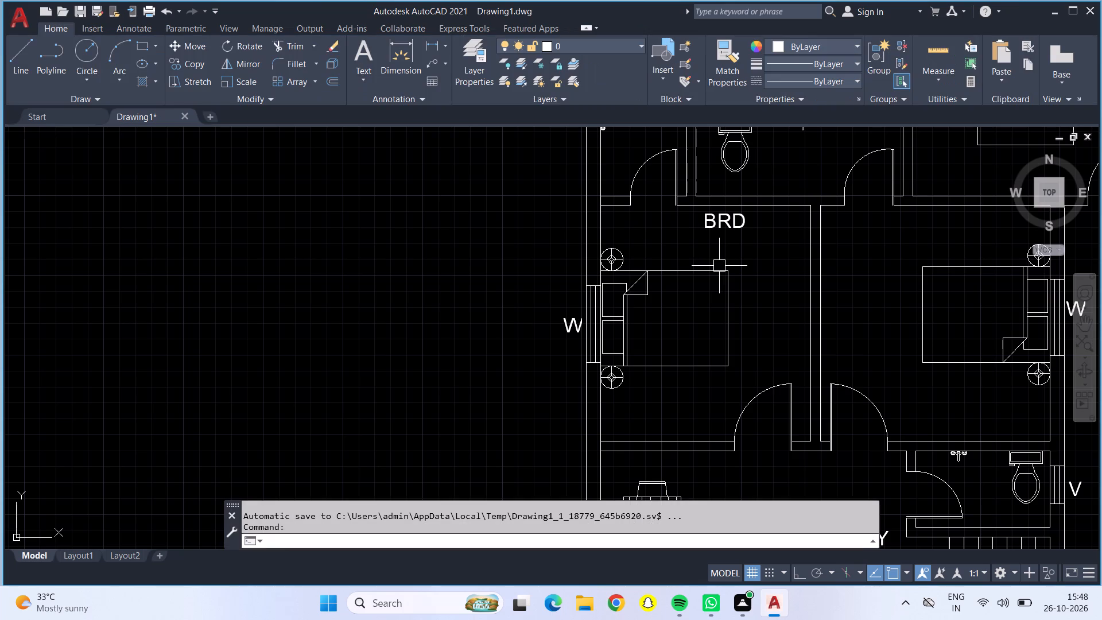
double_click(721, 218)
double_click(736, 223)
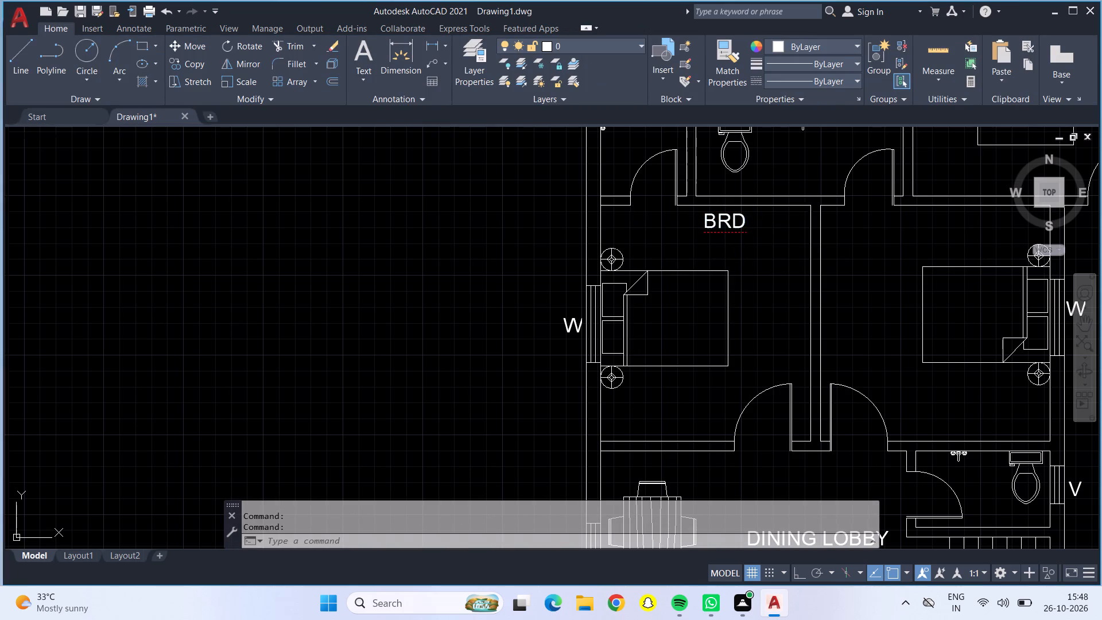
click(770, 222)
key(BackSpace)
key(BackSpace)
key(BackSpace)
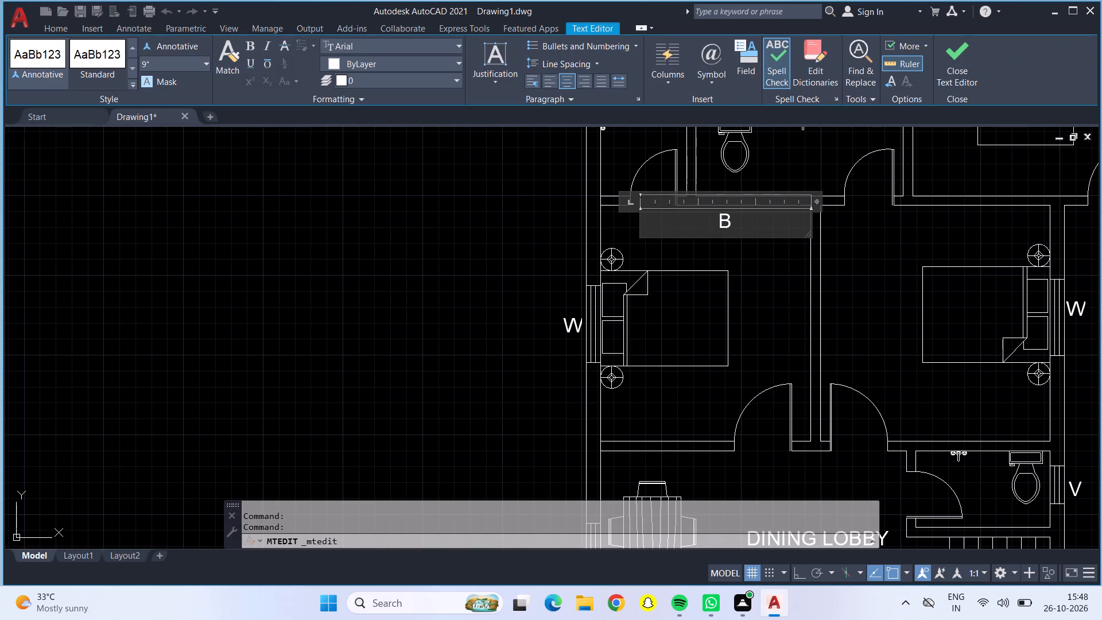
text(ED)
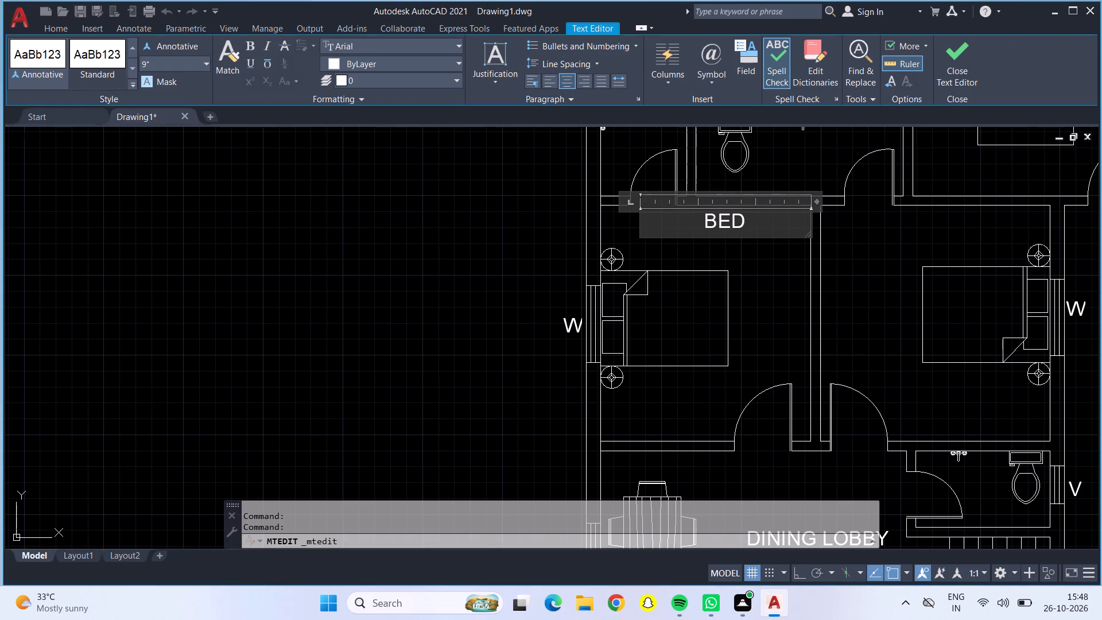
key(space)
text(ROOM)
key(space)
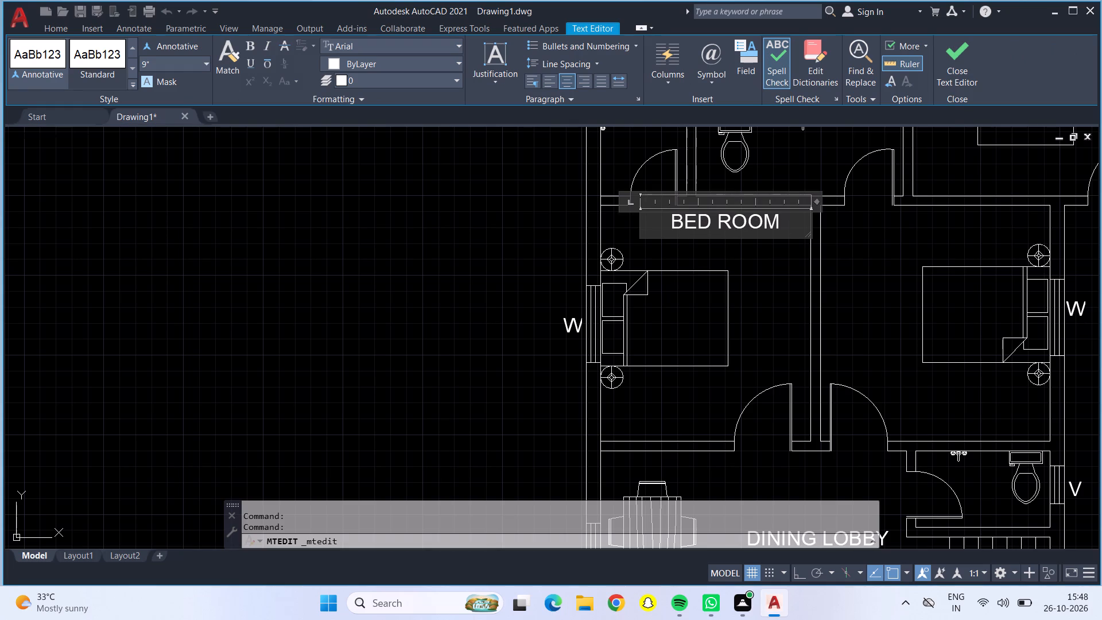
key(Return)
text(11'0)
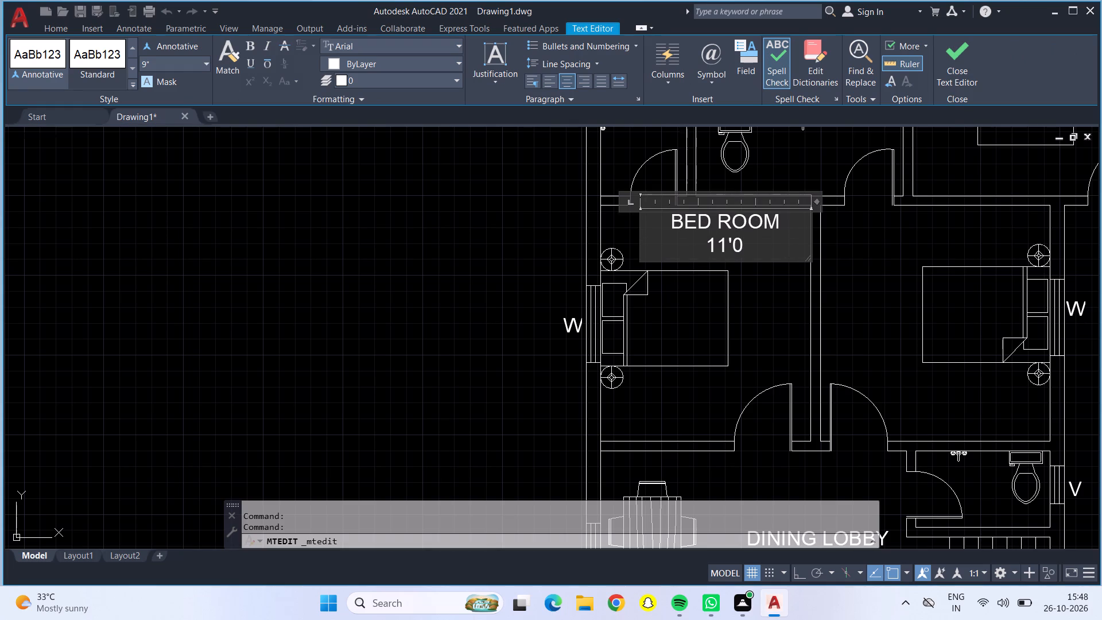
key(shift+quotedbl)
key(space)
text(X1)
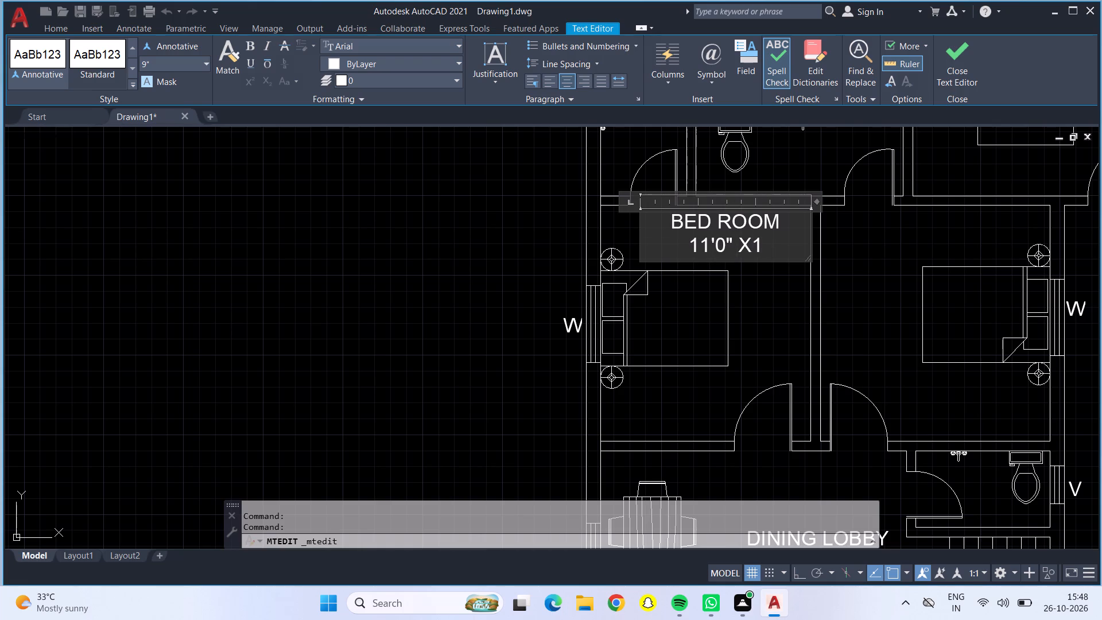
key(2)
key(BackSpace)
key(BackSpace)
key(space)
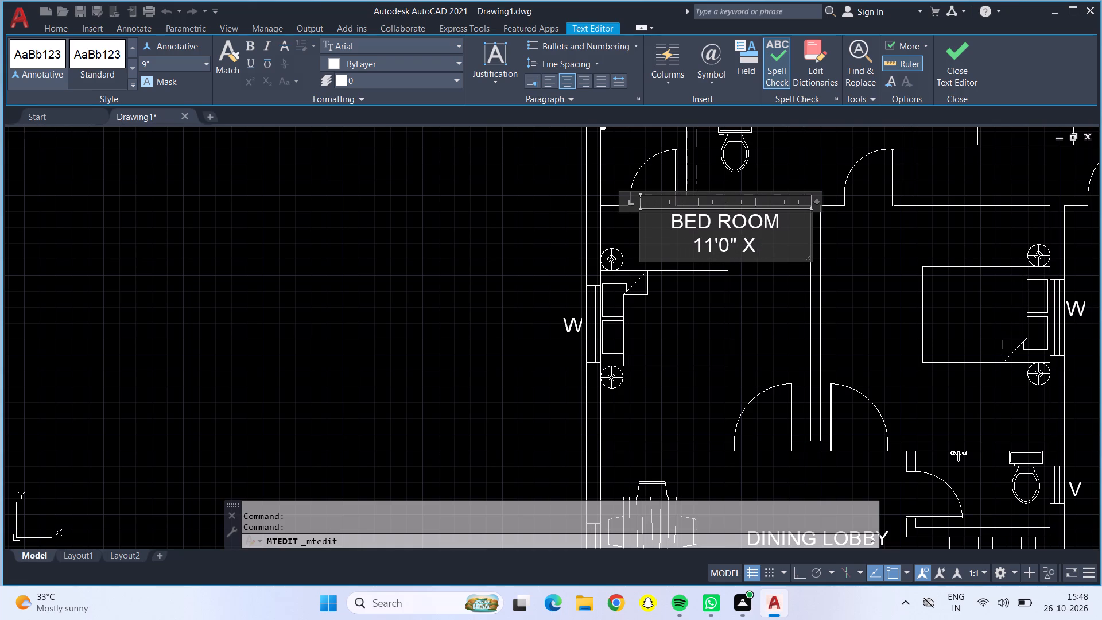
text(12'0")
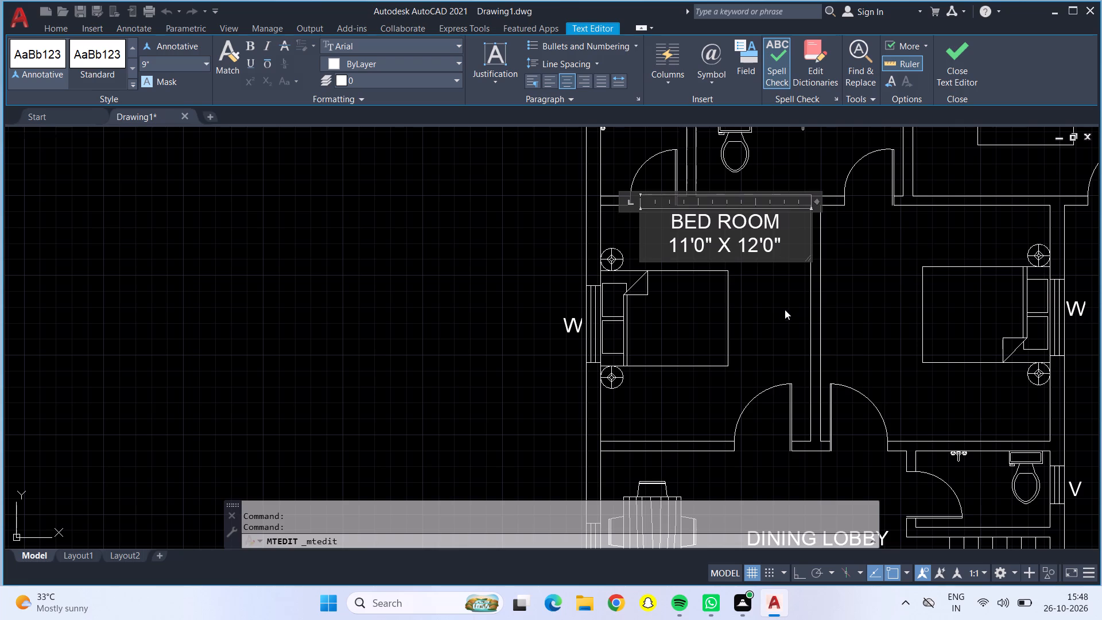
click(781, 315)
Copy the finished bedroom label into the adjacent bedroom to its east, above the bed.
click(736, 233)
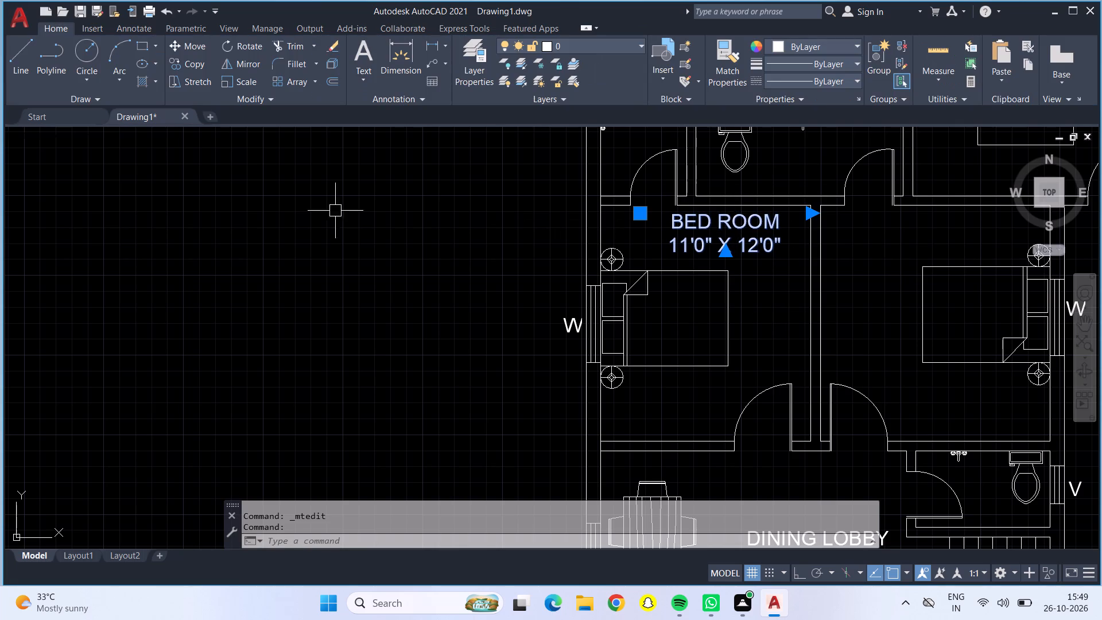
click(183, 67)
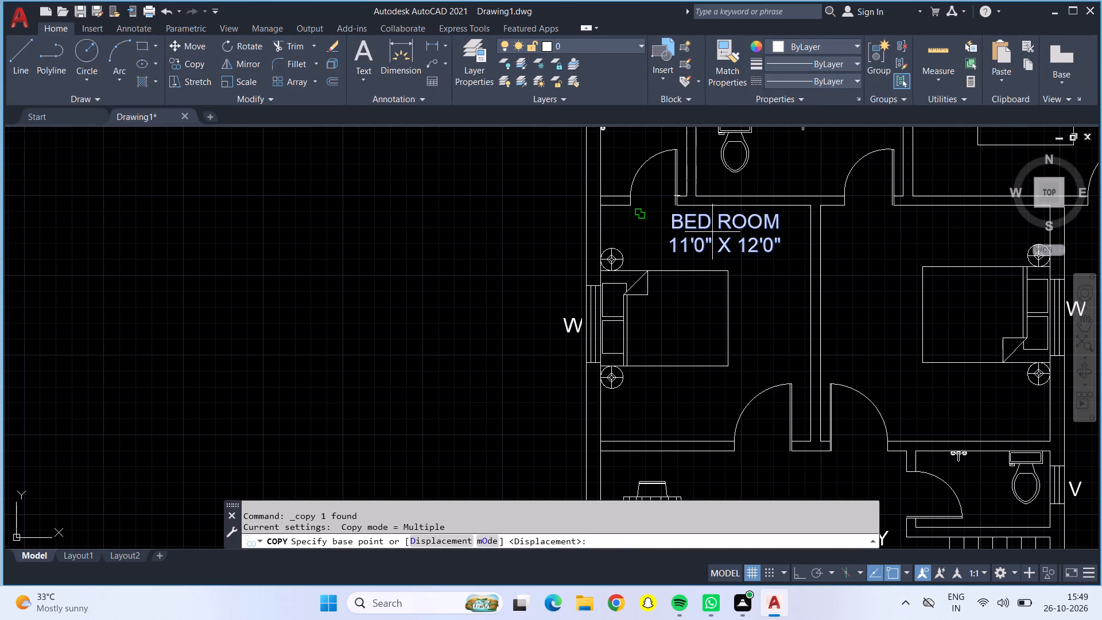
drag(711, 228, 731, 230)
click(860, 215)
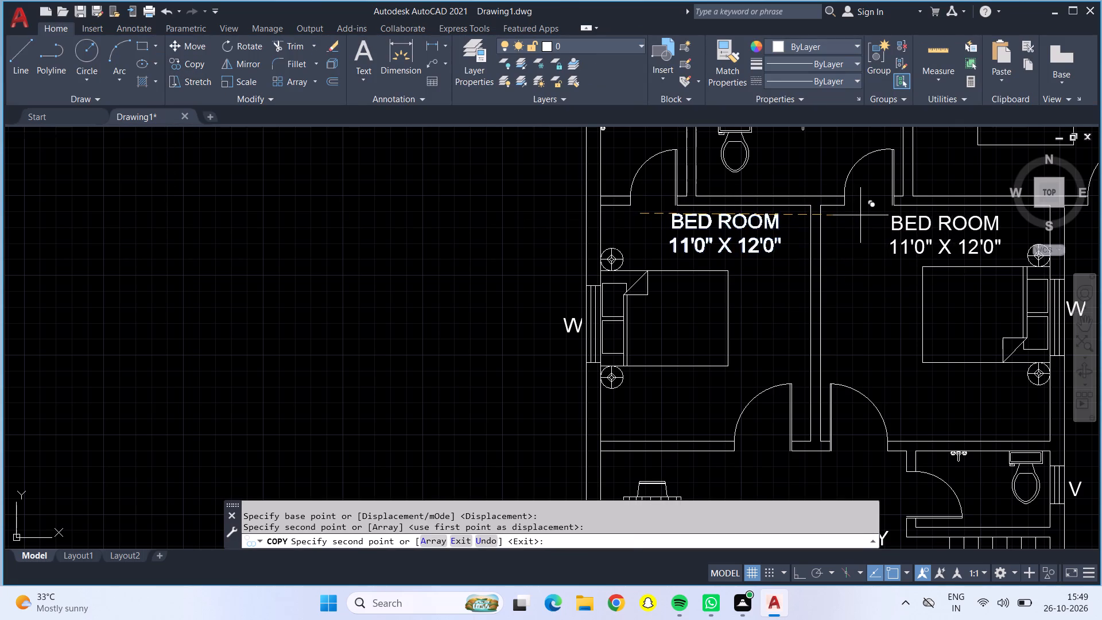
Place further copies of the bedroom label in the western unit's room with the wooden tables and in the kitchen beside the stove.
scroll(863, 220, down, 2)
scroll(851, 417, up, 2)
middle_drag(849, 417, 771, 298)
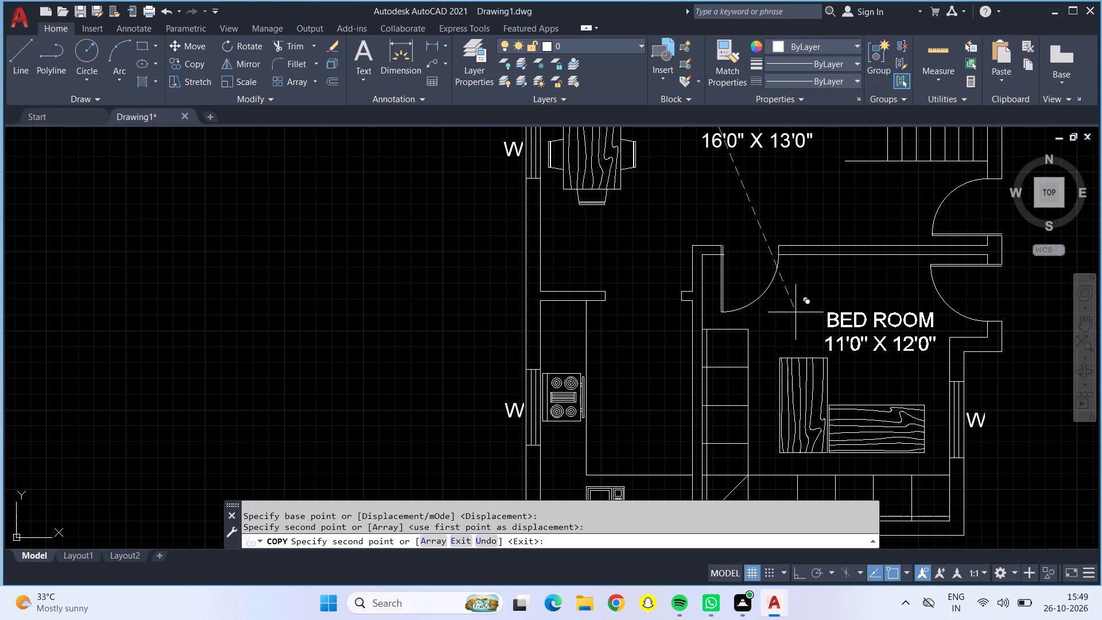
click(794, 313)
scroll(794, 313, down, 1)
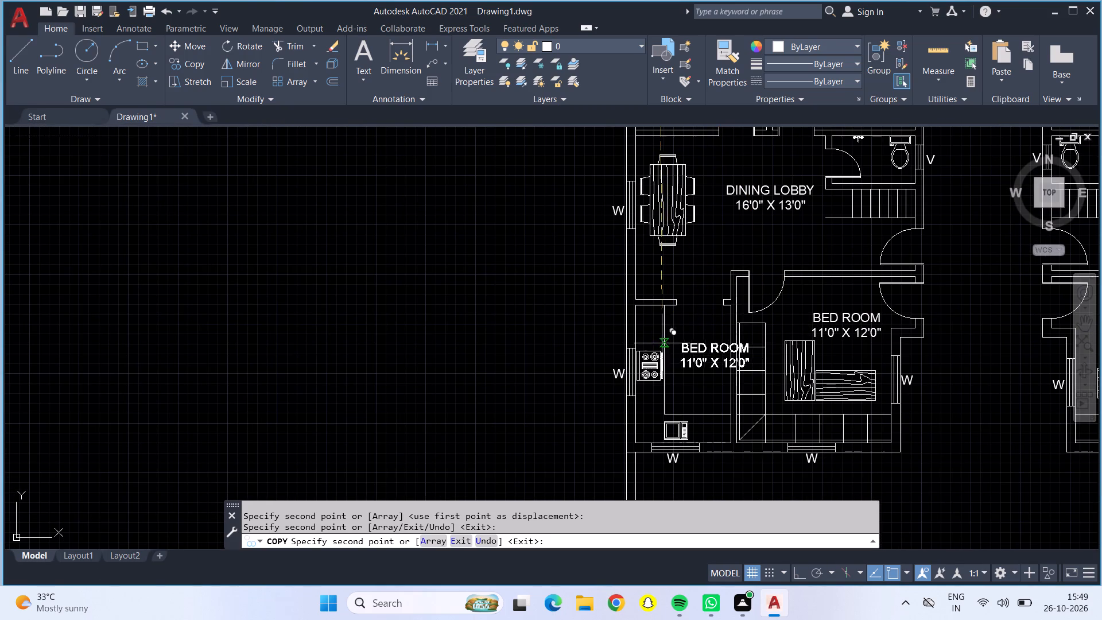
scroll(646, 344, up, 1)
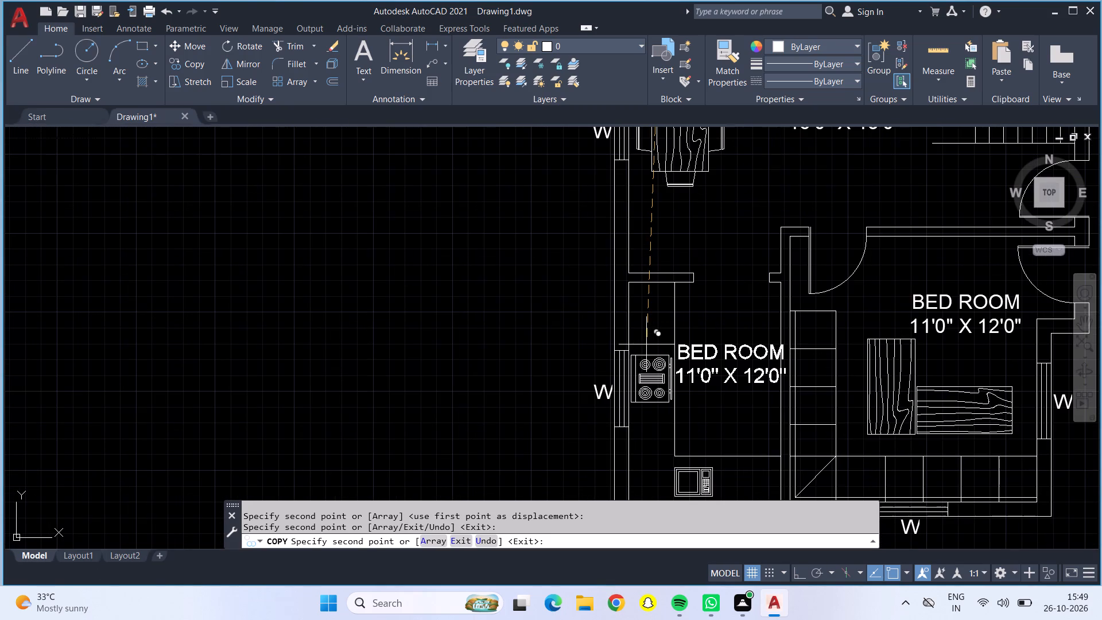
click(646, 344)
Place another copy of the bedroom label in the western unit's north bedroom, just below the bed.
scroll(647, 344, down, 2)
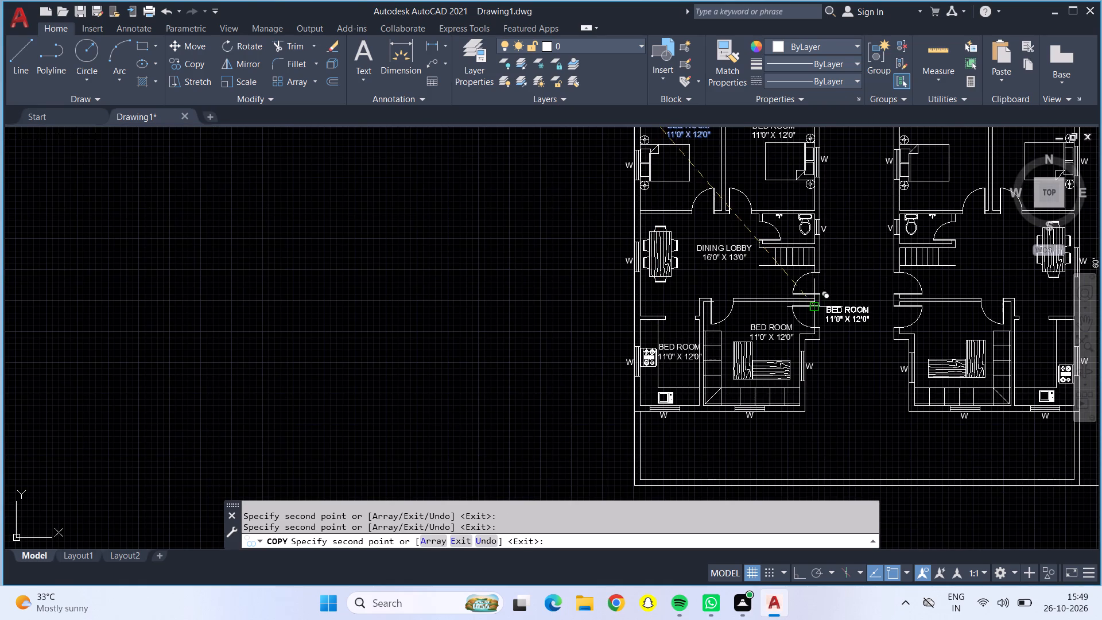
scroll(837, 281, down, 1)
middle_drag(833, 281, 810, 301)
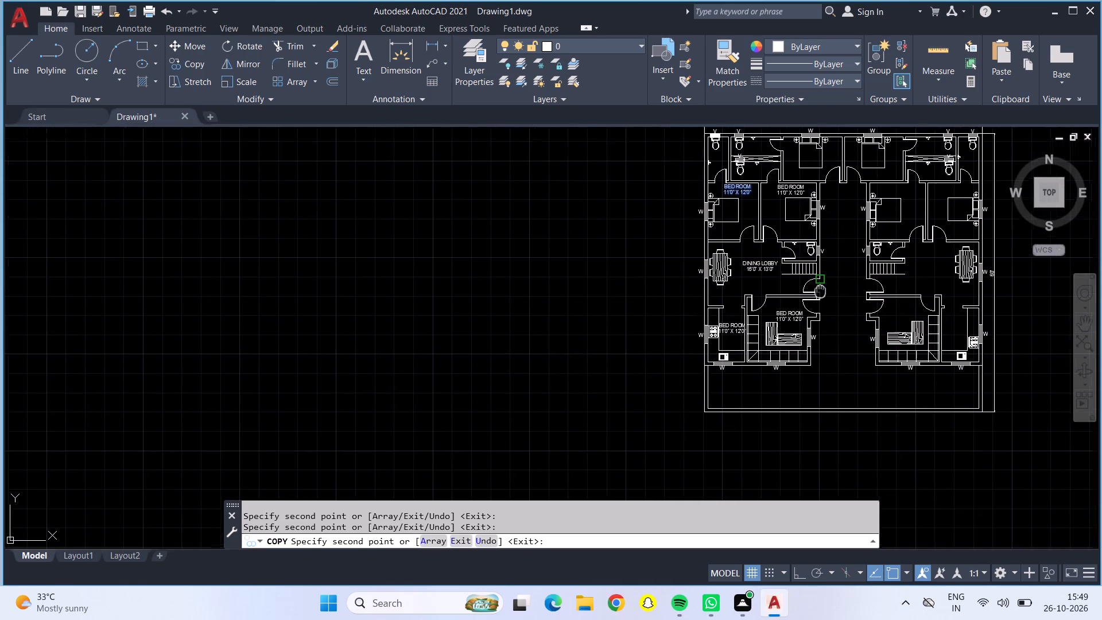
middle_drag(810, 301, 770, 355)
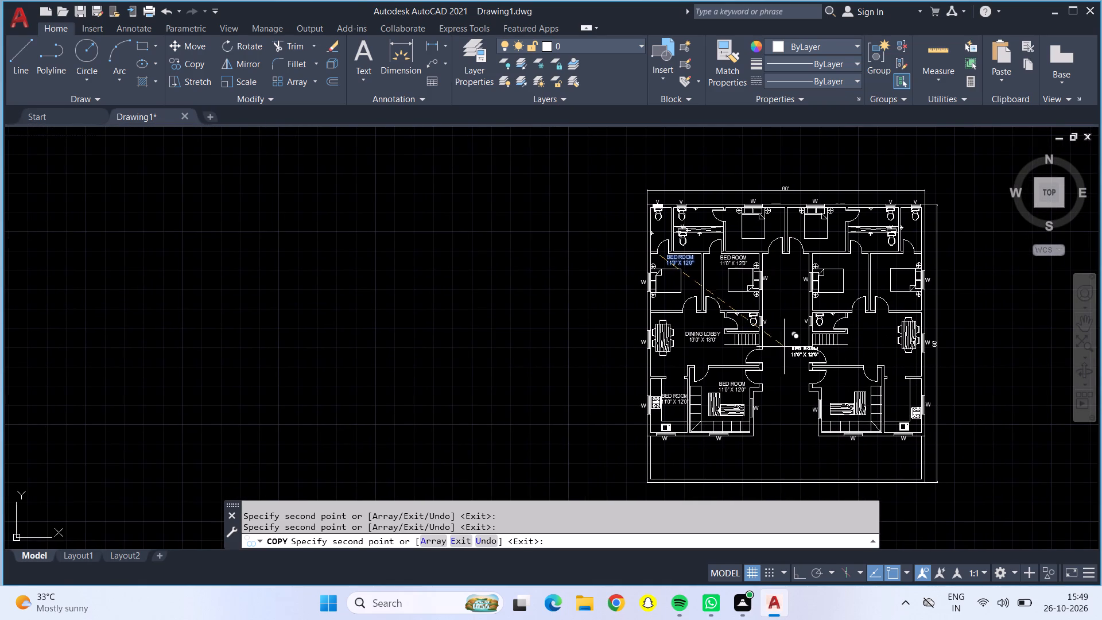
scroll(719, 243, up, 3)
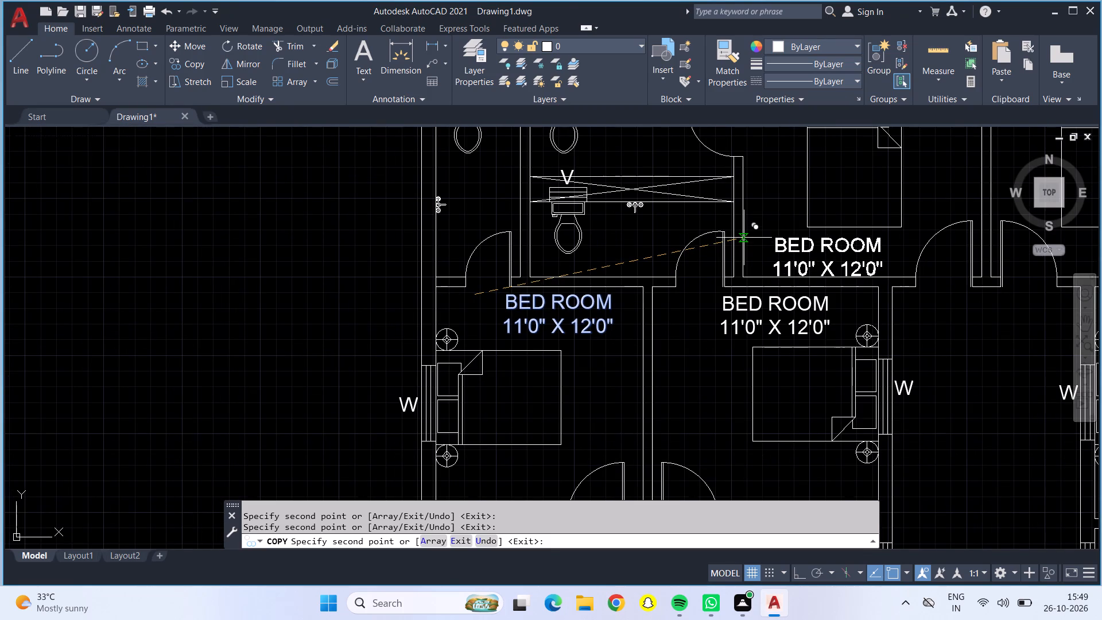
middle_drag(744, 238, 737, 318)
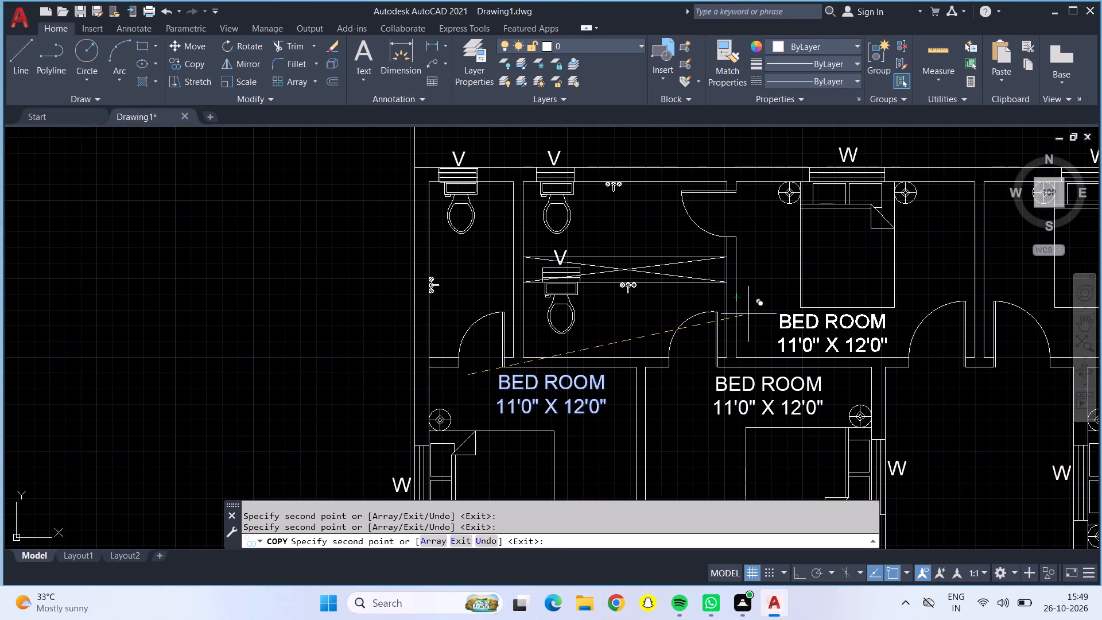
scroll(748, 314, up, 2)
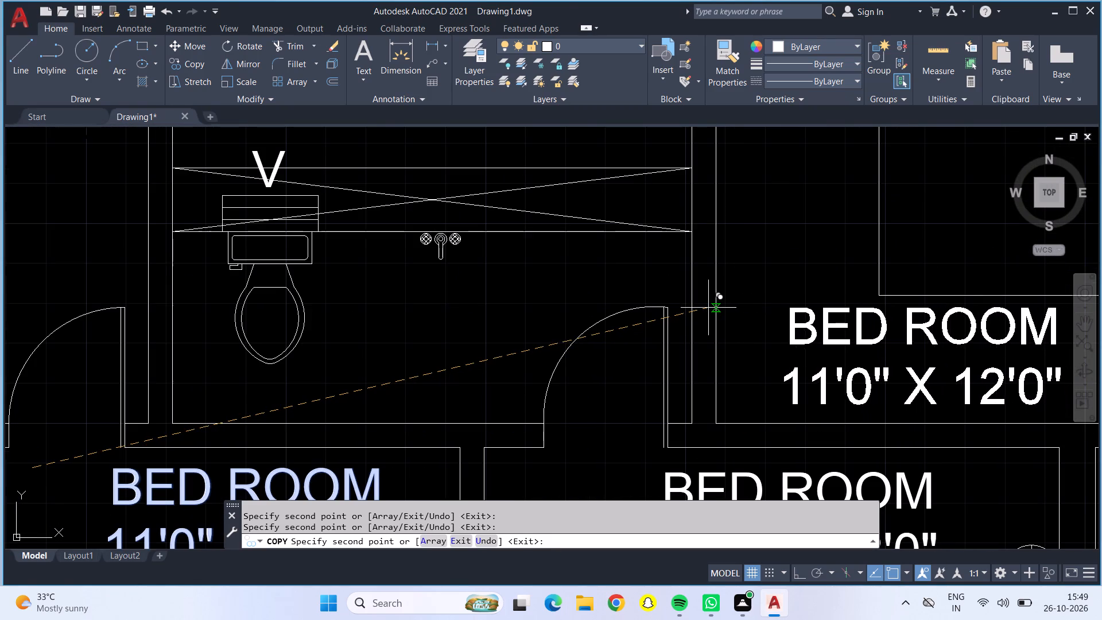
click(708, 308)
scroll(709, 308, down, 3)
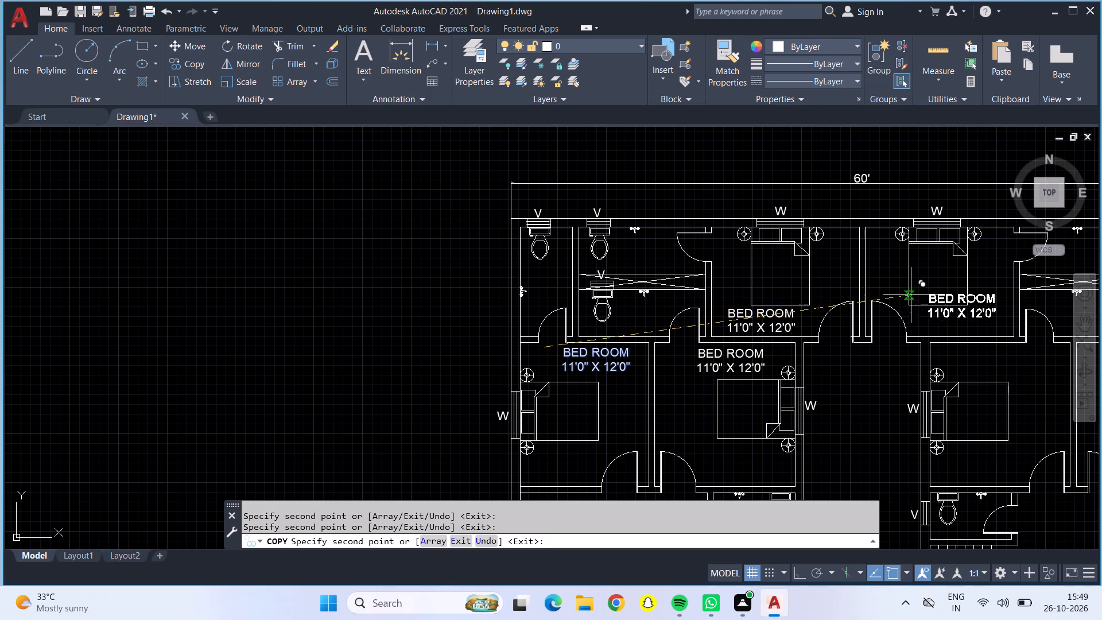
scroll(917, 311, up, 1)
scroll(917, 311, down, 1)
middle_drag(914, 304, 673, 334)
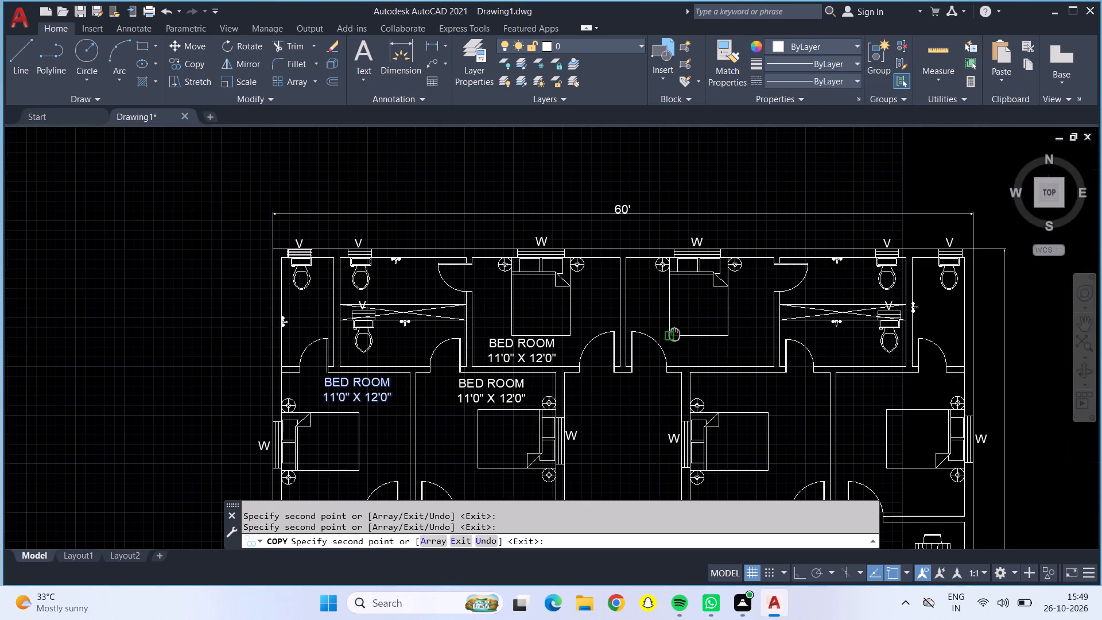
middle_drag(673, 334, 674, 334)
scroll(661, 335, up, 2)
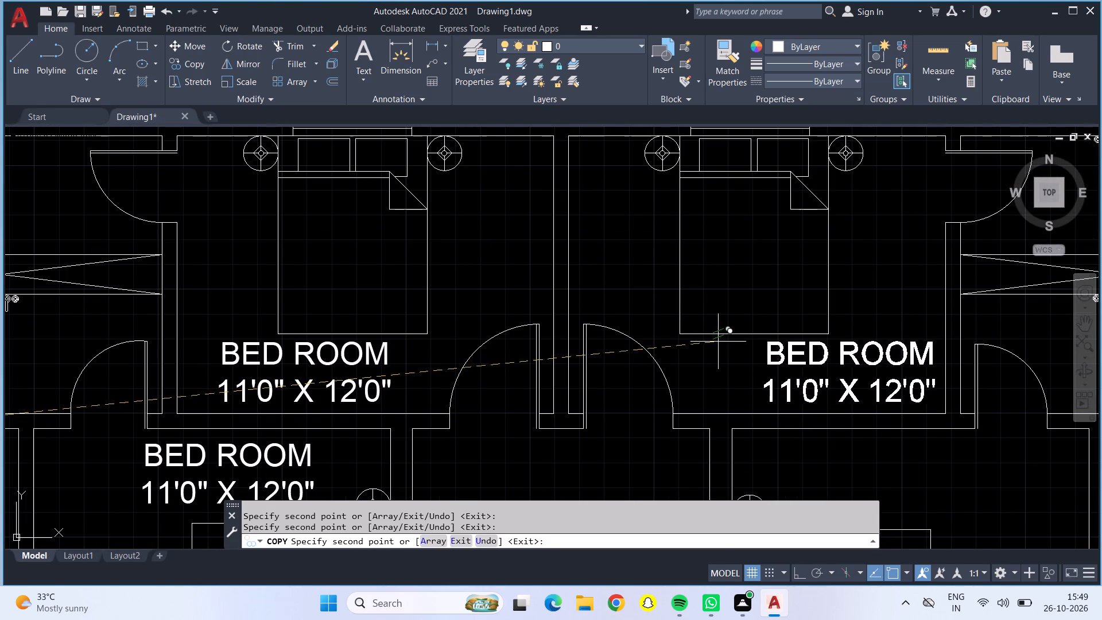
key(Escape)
Change the dimension line of the western unit's second bedroom label, above the DINING LOBBY, to 12'0" X 12'0".
scroll(721, 344, down, 1)
scroll(571, 424, down, 1)
middle_drag(571, 423, 805, 338)
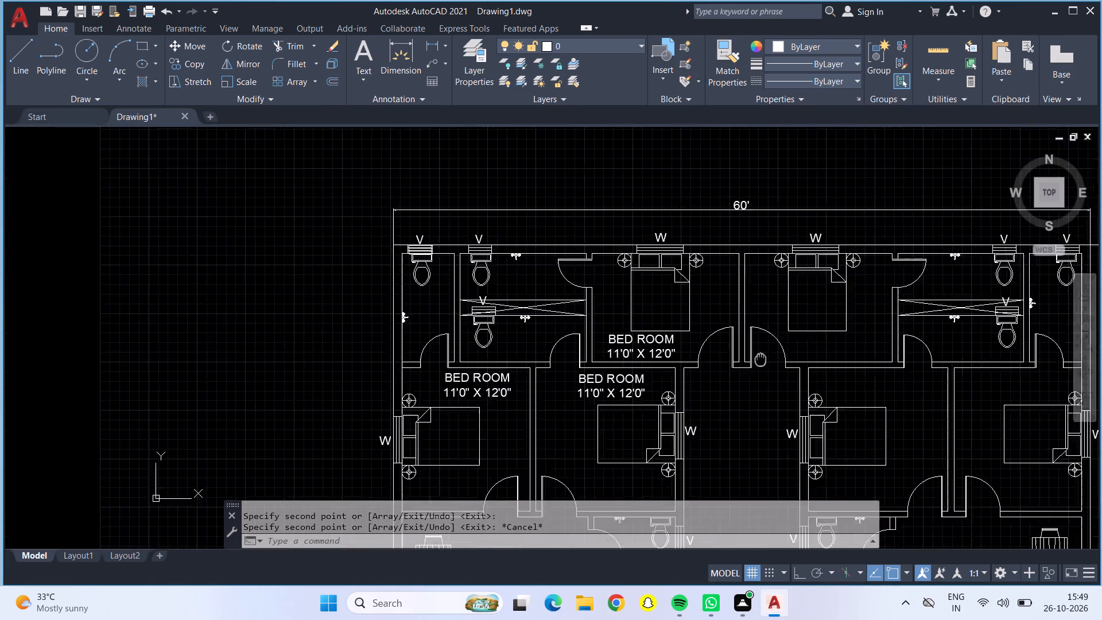
middle_drag(805, 338, 855, 286)
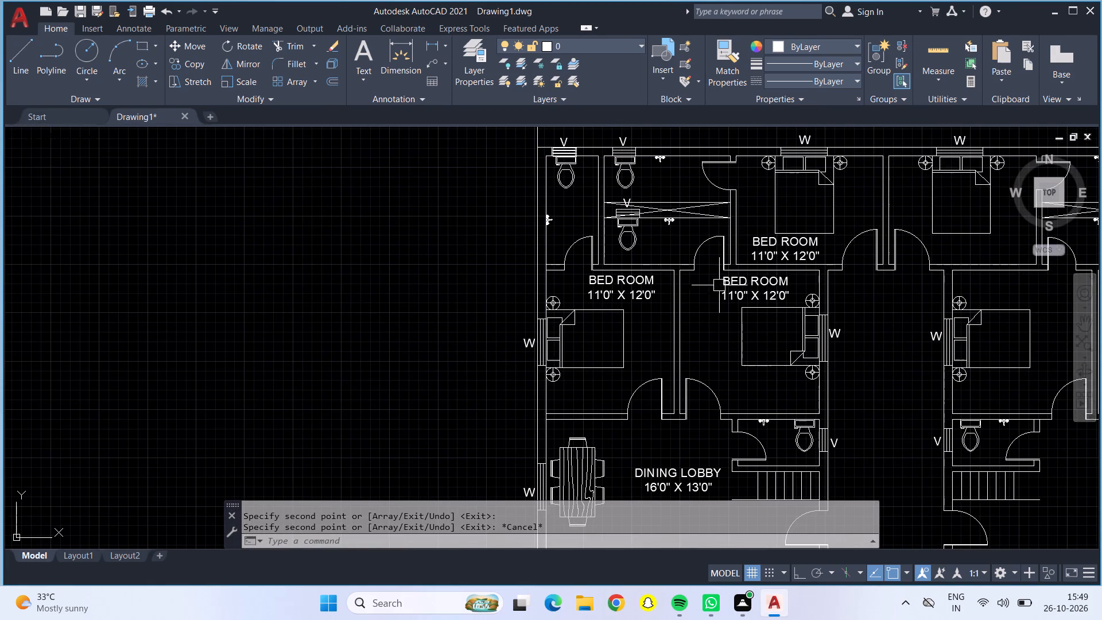
double_click(748, 289)
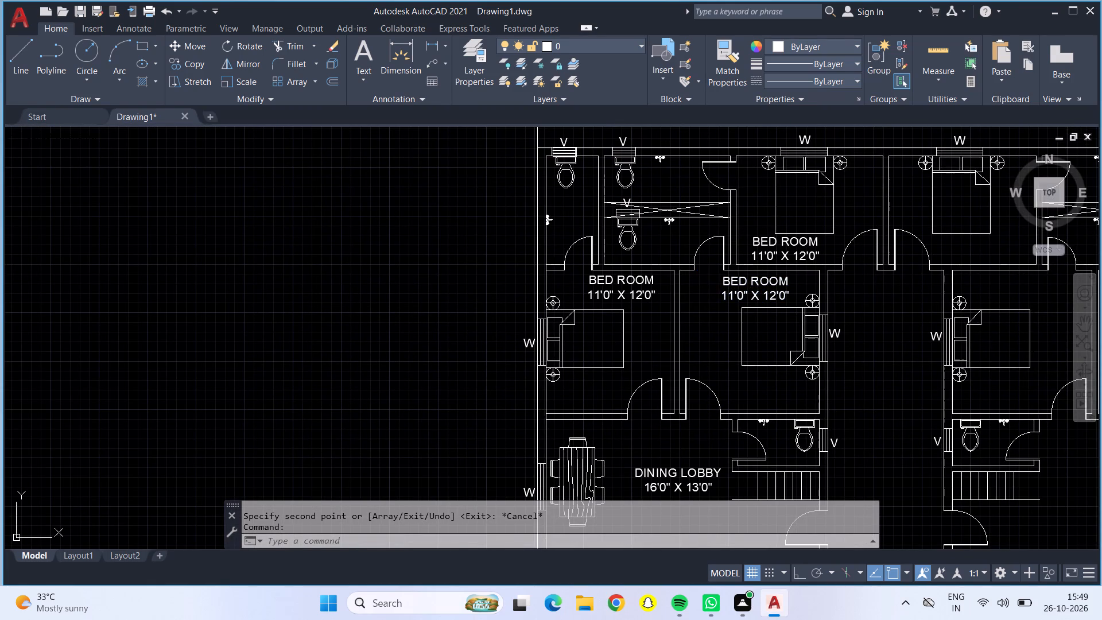
click(792, 299)
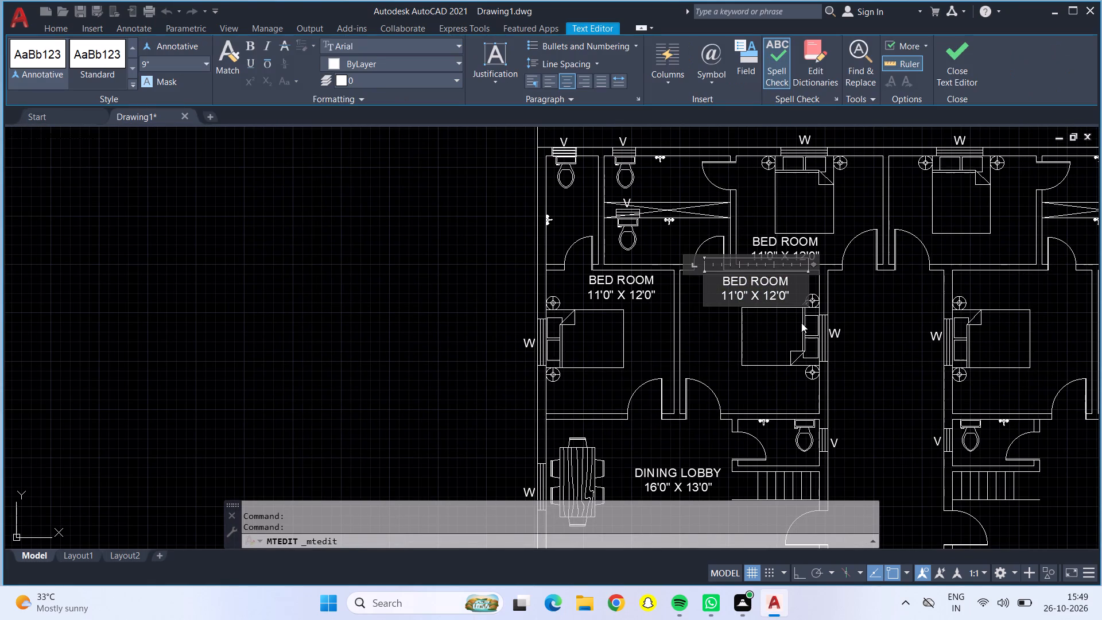
key(BackSpace)
key(BackSpace)
key(BackSpace)
key(BackSpace)
key(BackSpace)
key(BackSpace)
key(BackSpace)
key(BackSpace)
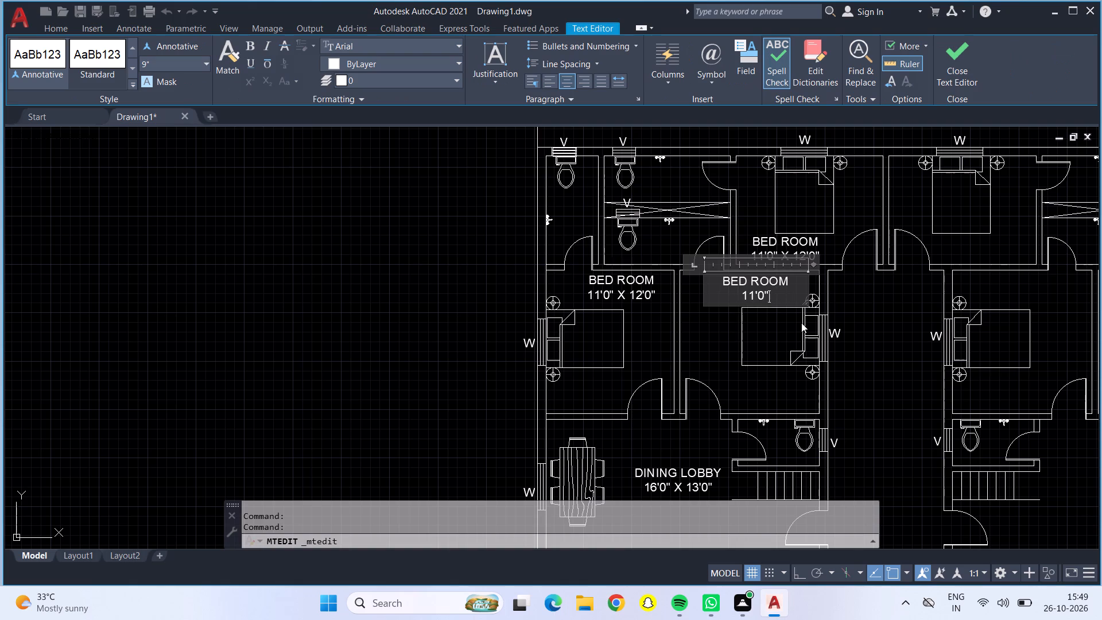
key(BackSpace)
key(BackSpace)
key(BackSpace)
key(BackSpace)
key(BackSpace)
text(10')
key(BackSpace)
key(BackSpace)
text(2'0" X 12)
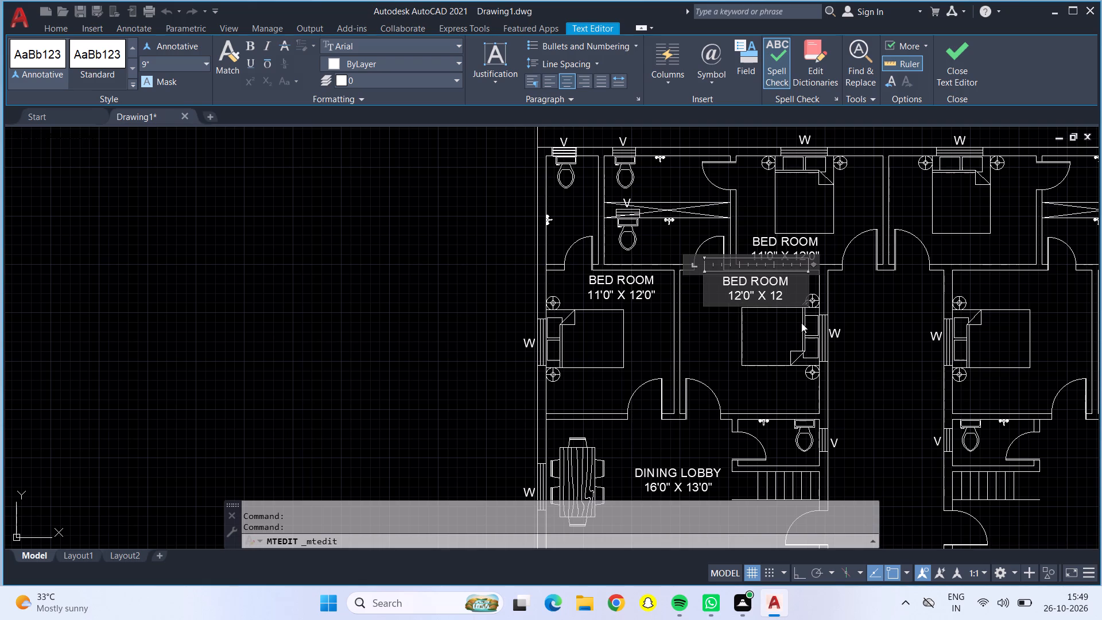
text('0")
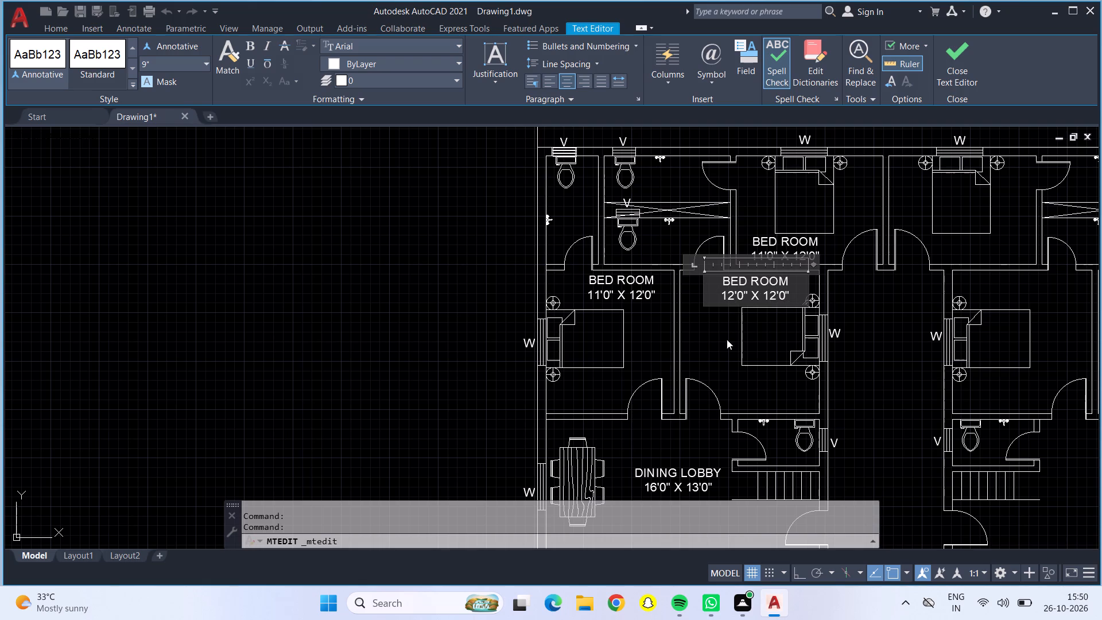
click(720, 340)
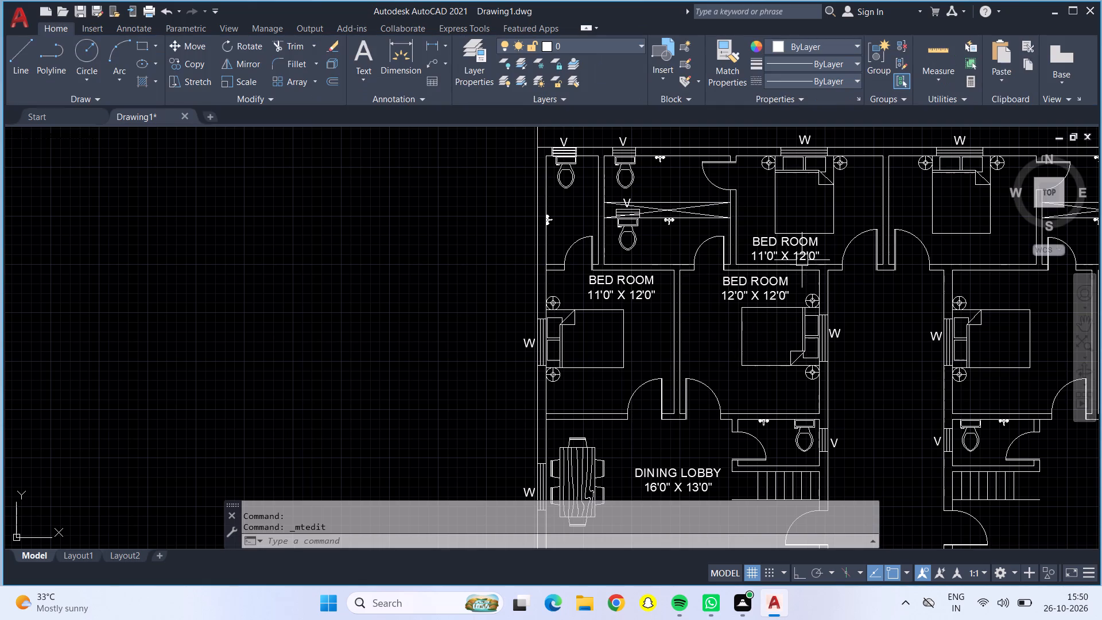
Change the dimension line of the western unit's north bedroom label to 9'0" X 12'6".
middle_drag(860, 308, 846, 307)
double_click(798, 256)
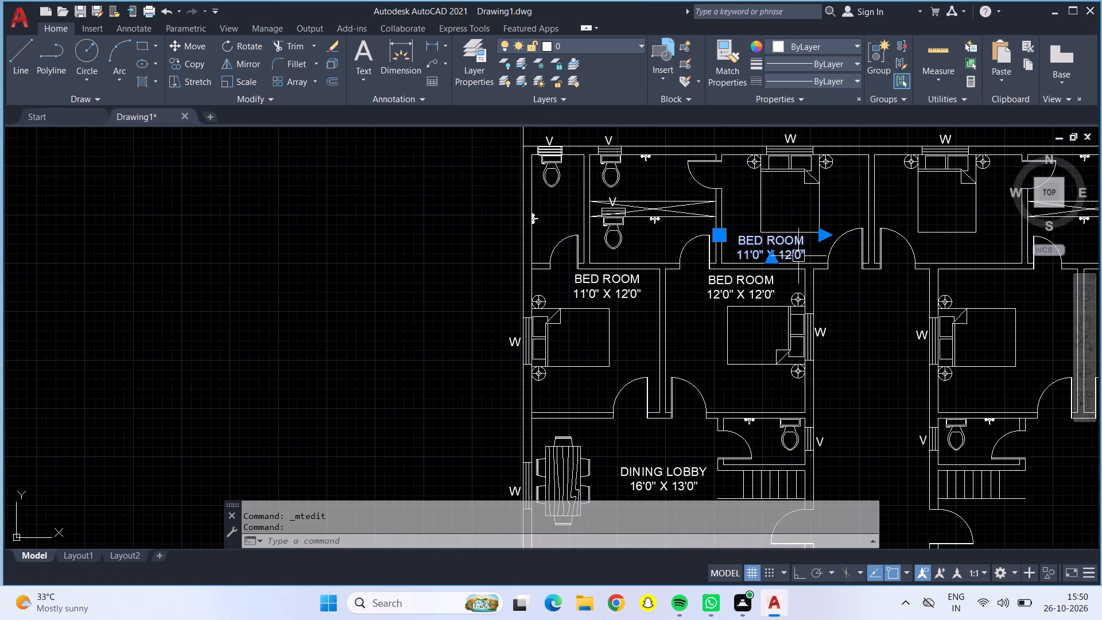
click(808, 256)
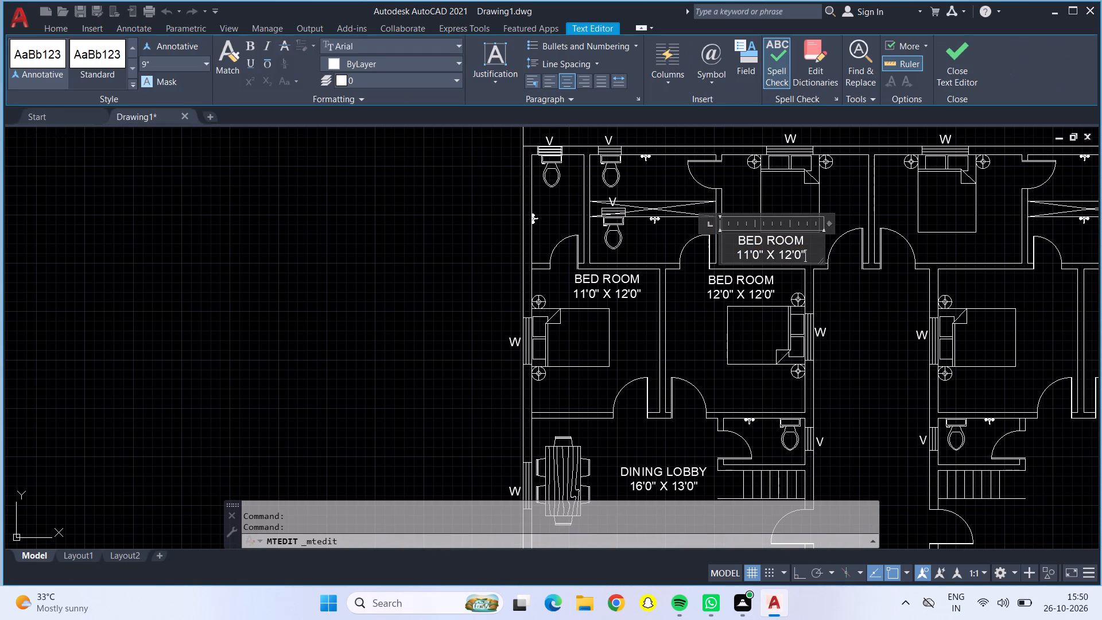
key(BackSpace)
key(BackSpace)
key(BackSpace)
key(BackSpace)
key(BackSpace)
key(BackSpace)
key(BackSpace)
key(BackSpace)
key(BackSpace)
key(BackSpace)
key(BackSpace)
key(BackSpace)
key(BackSpace)
text(9'0)
text(")
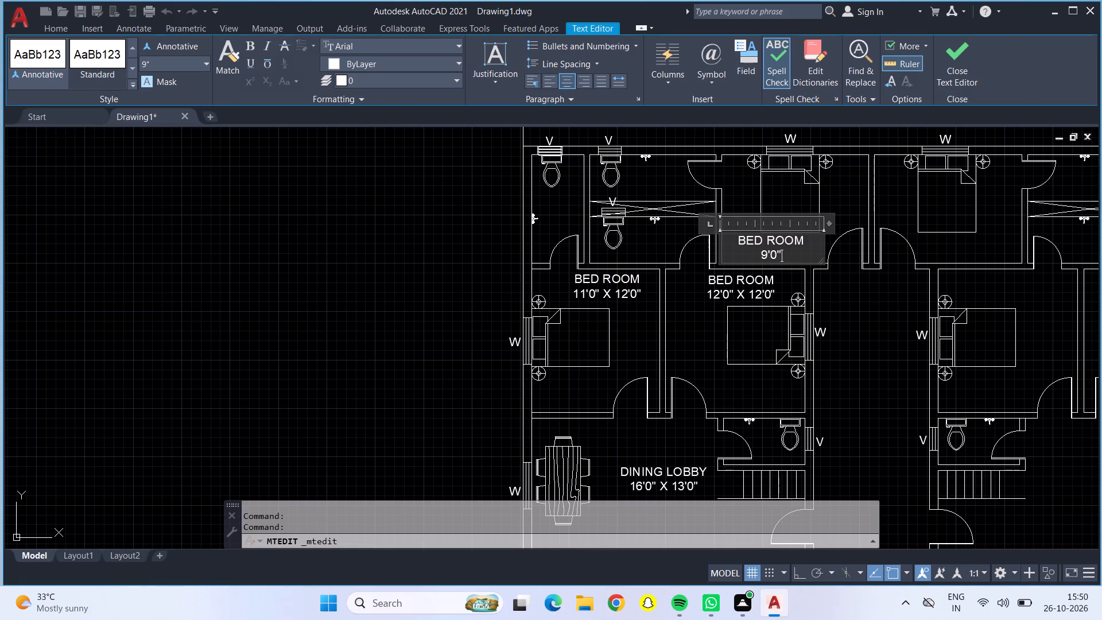
key(space)
key(shift+x)
key(space)
text(13)
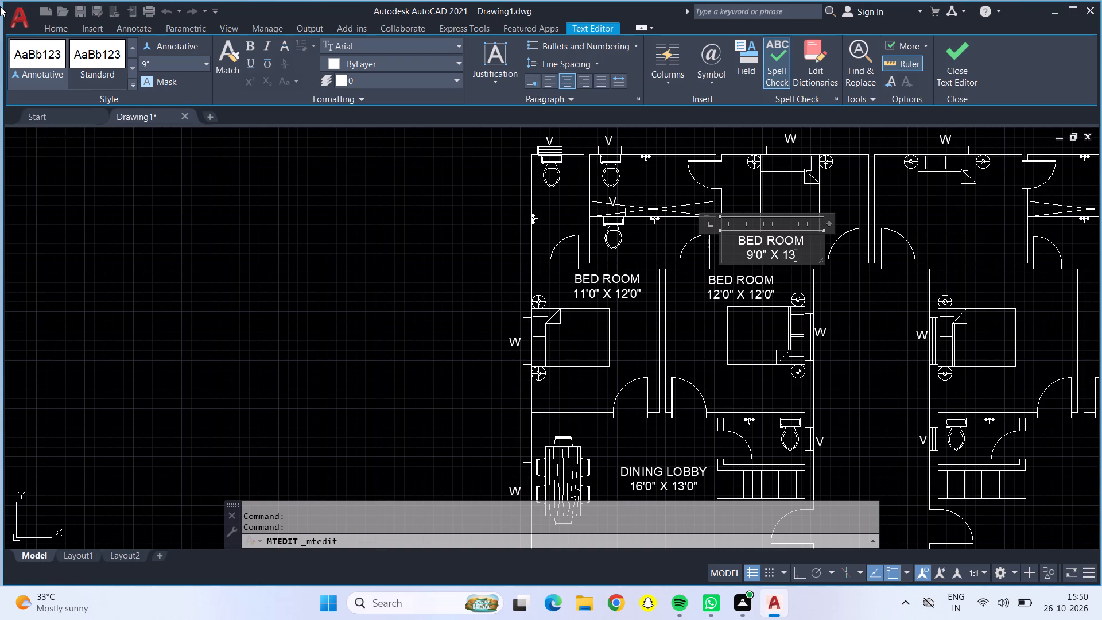
key(apostrophe)
key(BackSpace)
key(BackSpace)
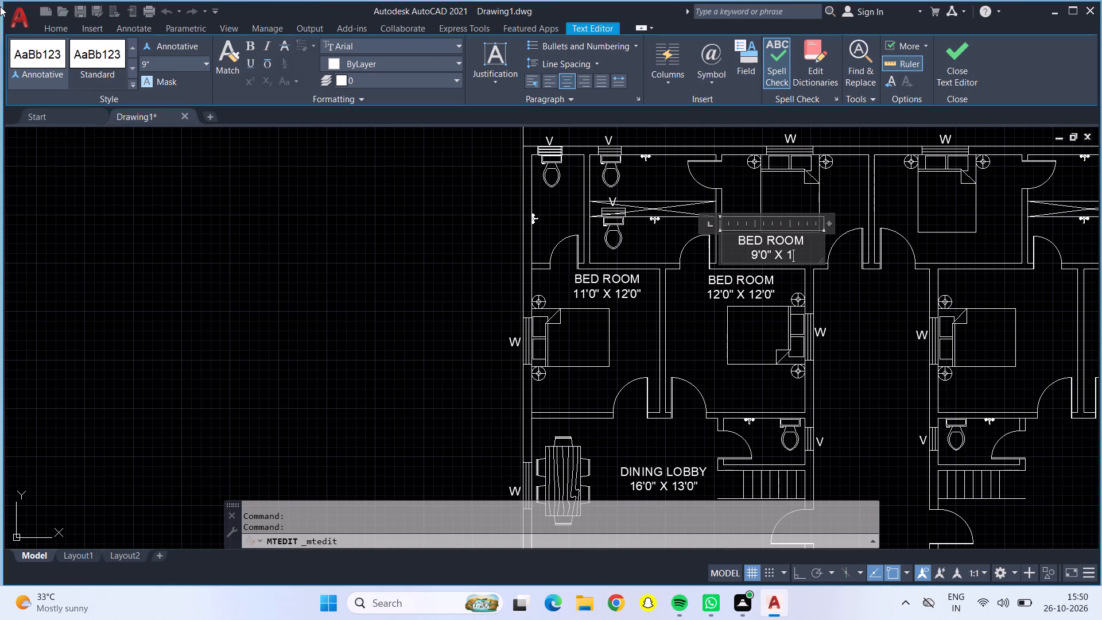
key(BackSpace)
text(12'6")
click(843, 177)
Copy the 9'0" X 12'6" bedroom label into the eastern unit's north bedroom, just below the bed.
middle_drag(845, 306, 841, 306)
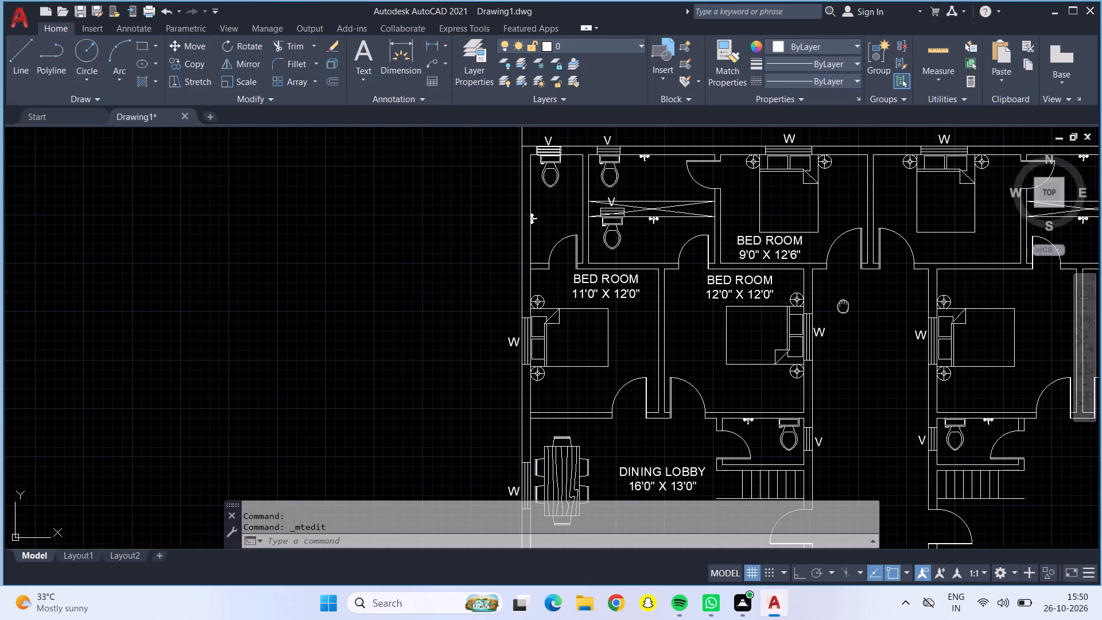
middle_drag(841, 306, 686, 330)
click(622, 270)
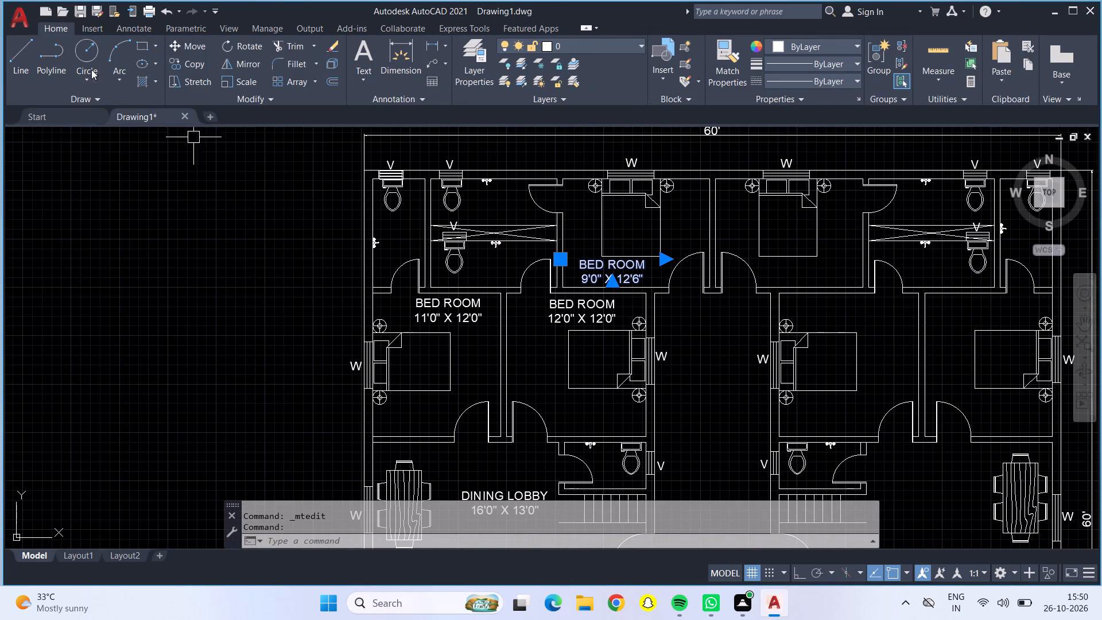
click(203, 63)
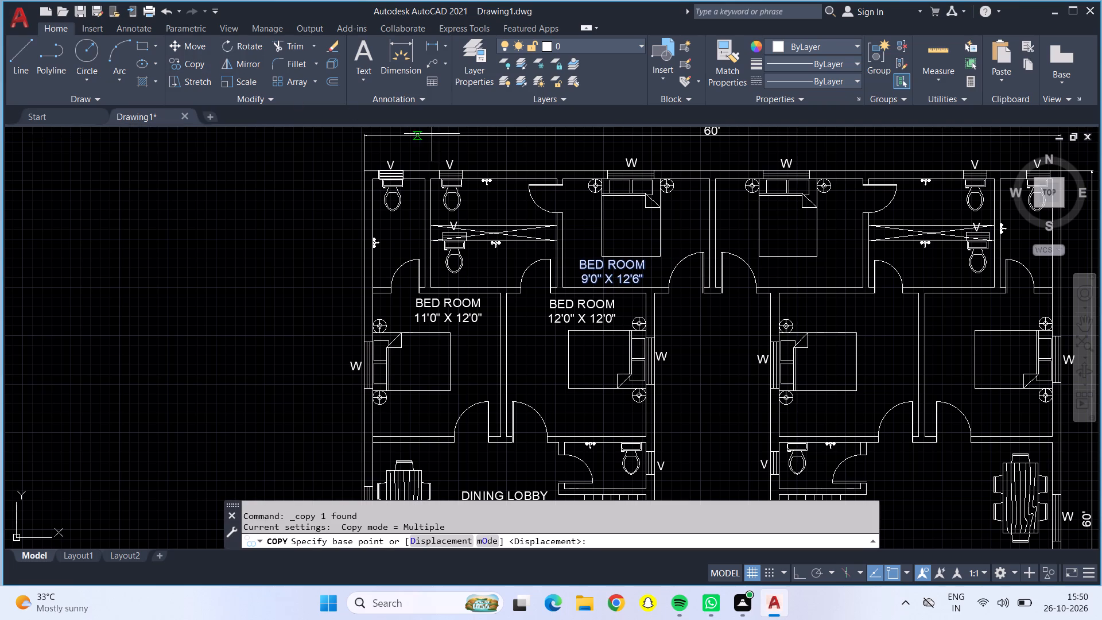
click(631, 274)
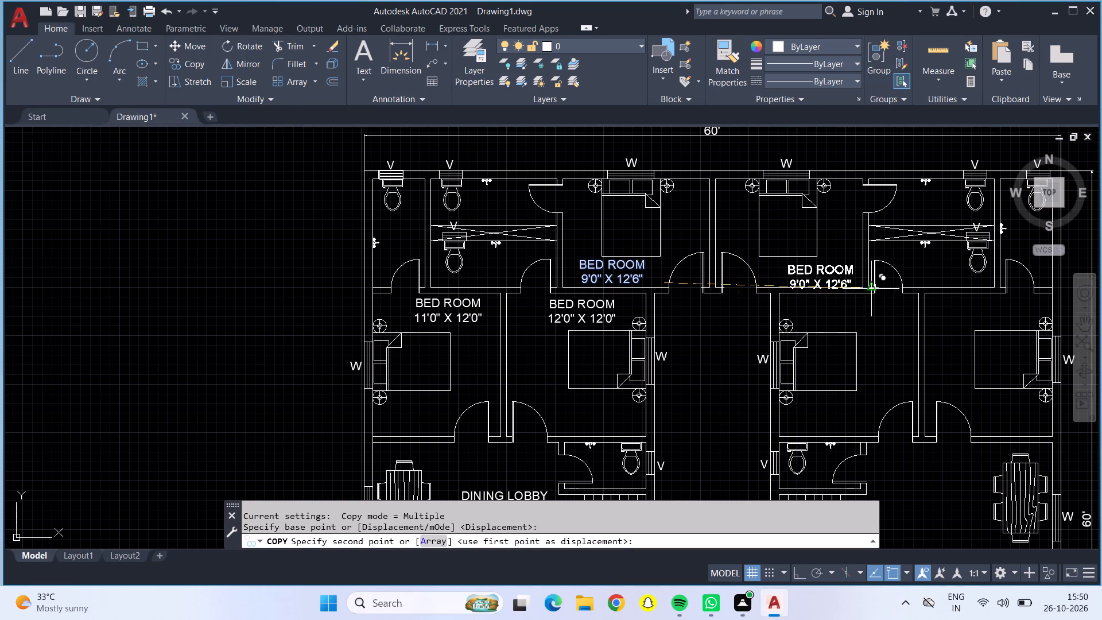
scroll(829, 277, up, 2)
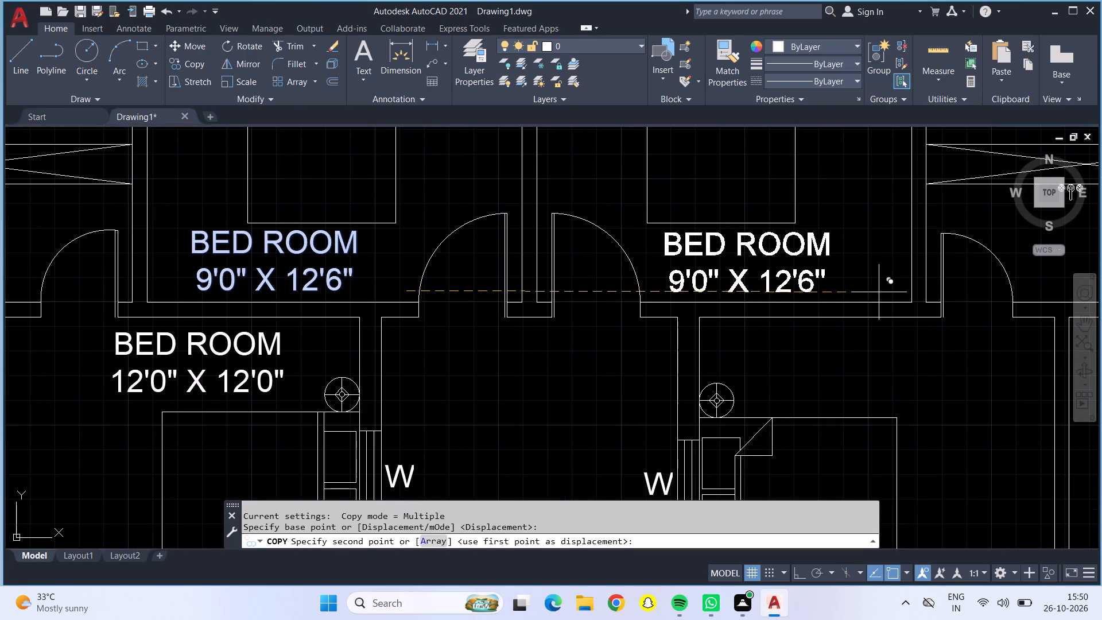
click(879, 292)
scroll(878, 292, down, 2)
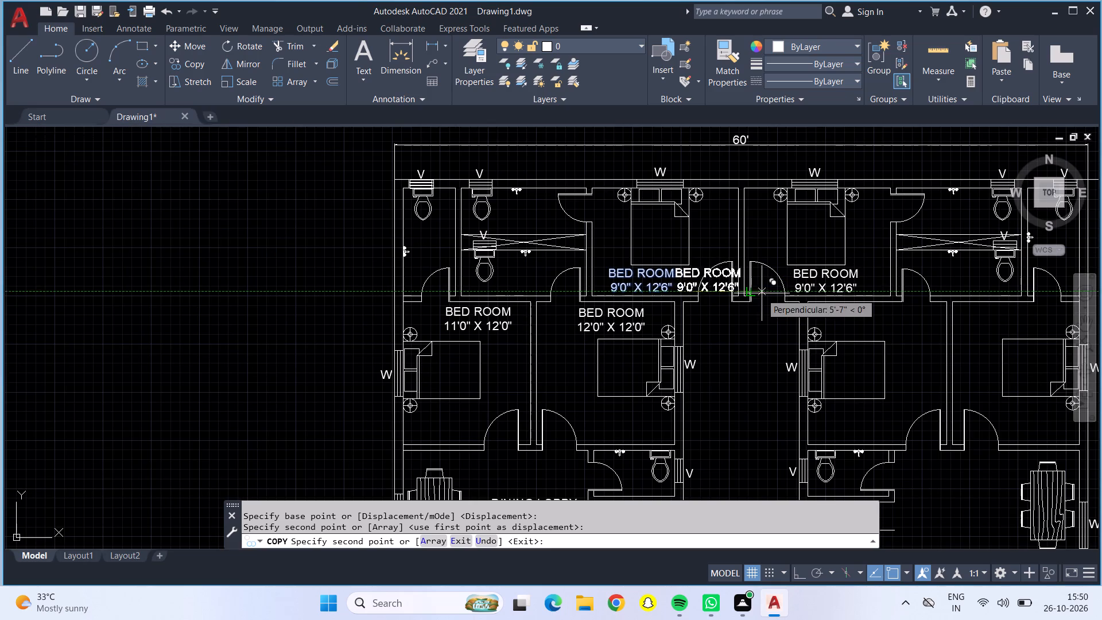
key(Escape)
Copy the DINING LOBBY label into the eastern unit's dining area, between the stairs and the dining table.
scroll(790, 297, down, 1)
middle_drag(743, 331, 723, 313)
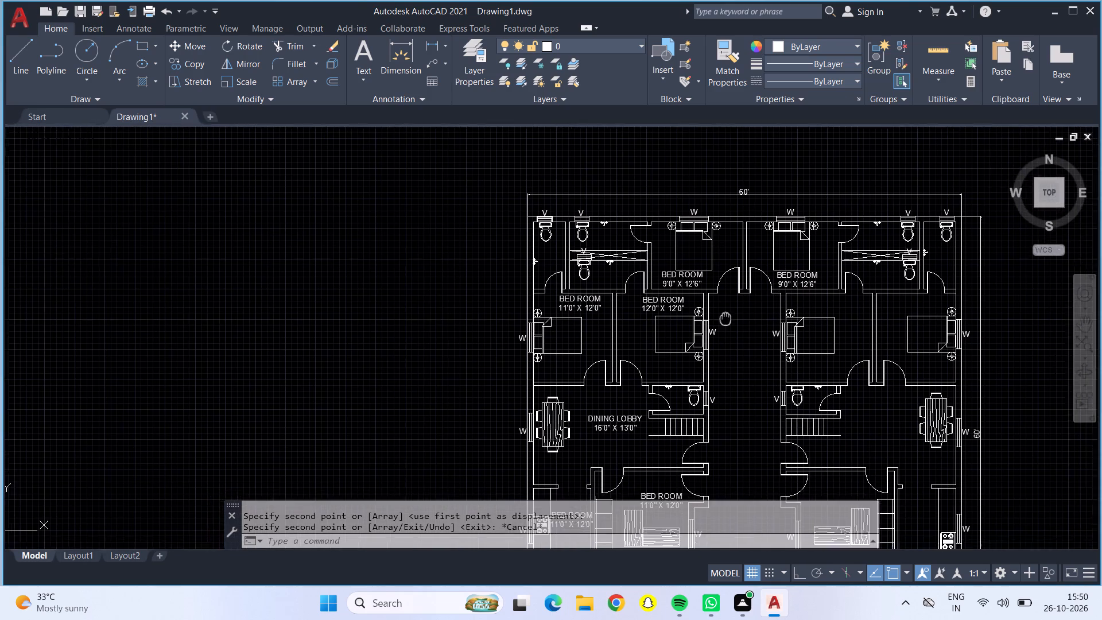
middle_drag(723, 313, 572, 245)
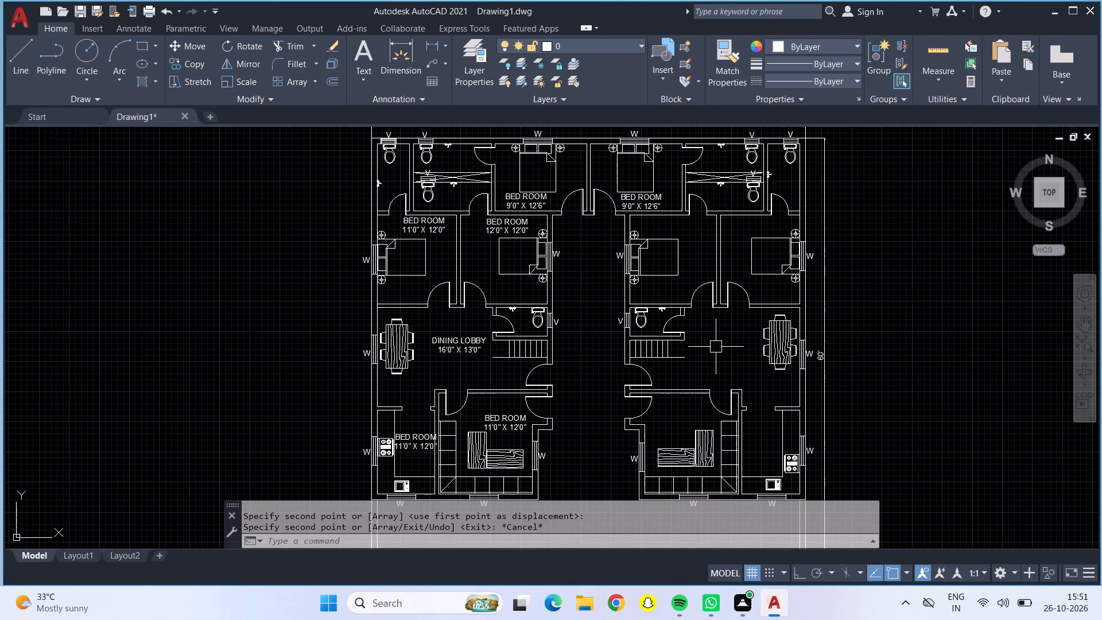
middle_drag(719, 346, 549, 303)
scroll(549, 303, up, 1)
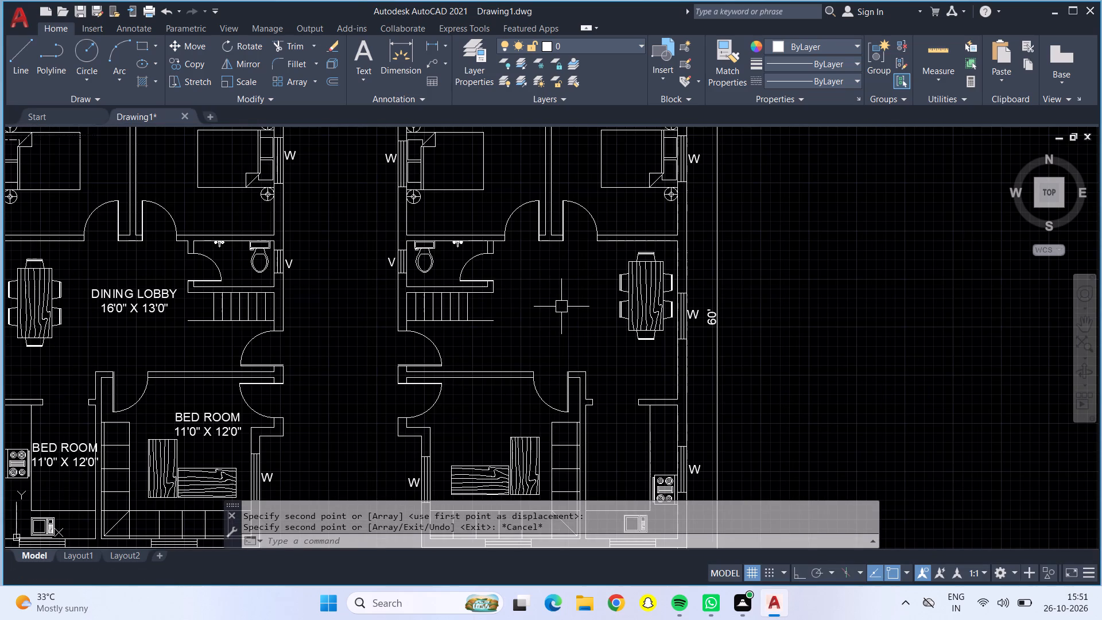
middle_drag(374, 276, 470, 286)
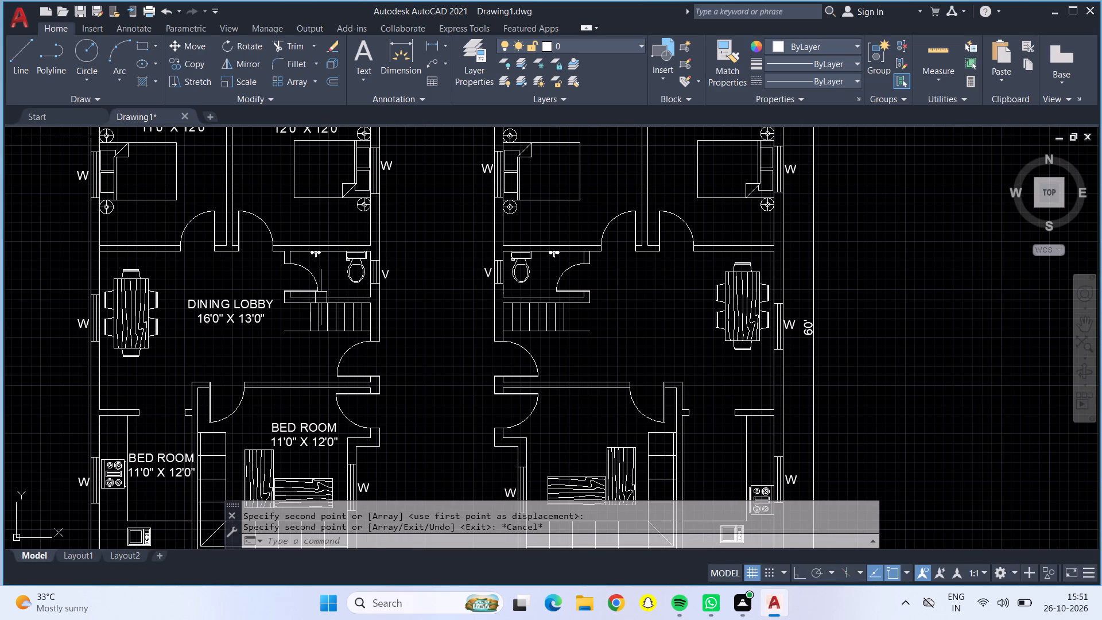
click(239, 311)
click(193, 64)
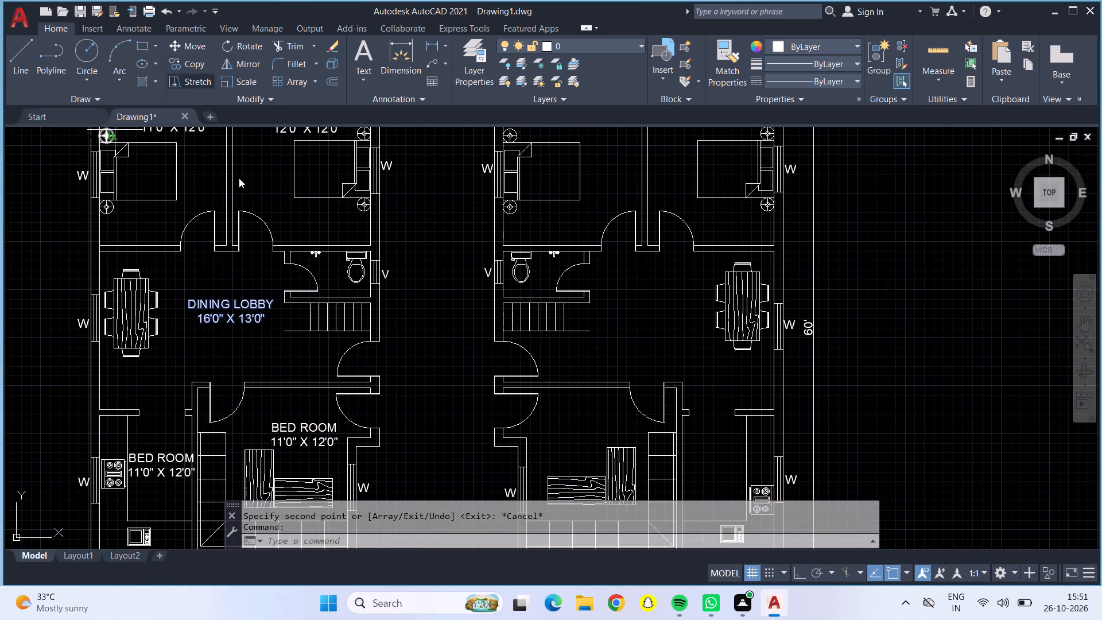
click(253, 316)
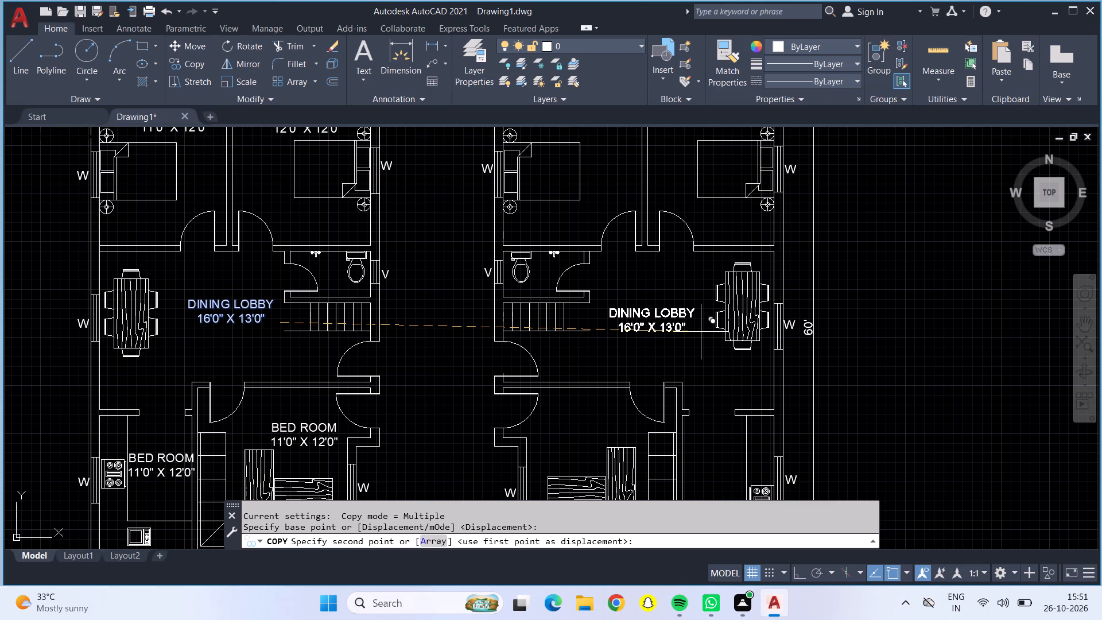
click(701, 332)
key(Escape)
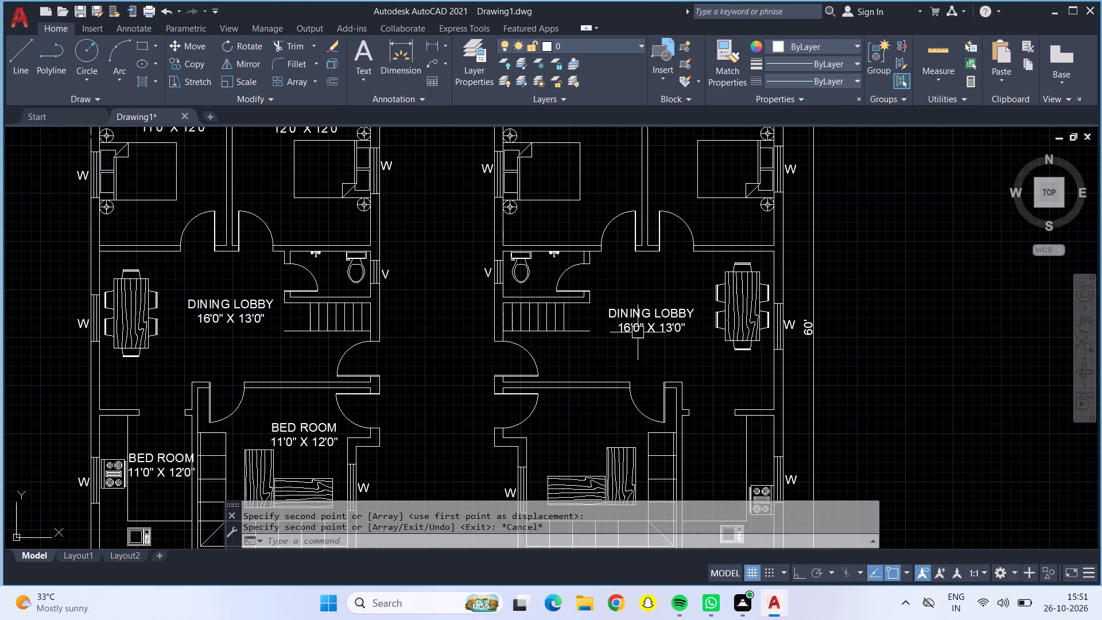
Check distances around the bedrooms of both units with the quick Measure tool.
middle_drag(444, 305, 469, 398)
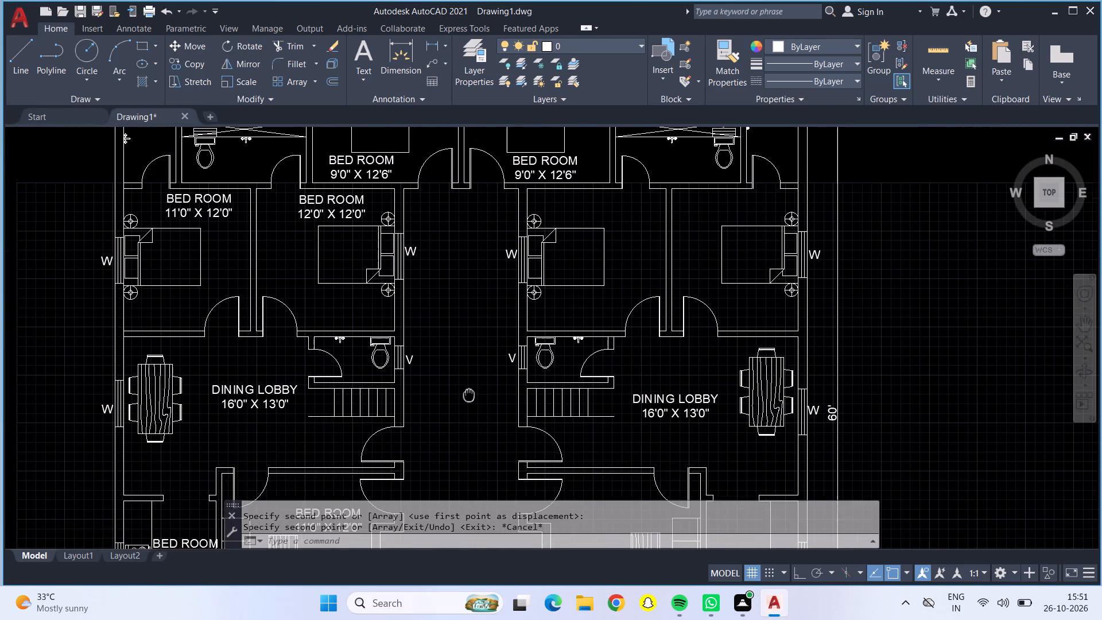
middle_drag(469, 398, 472, 441)
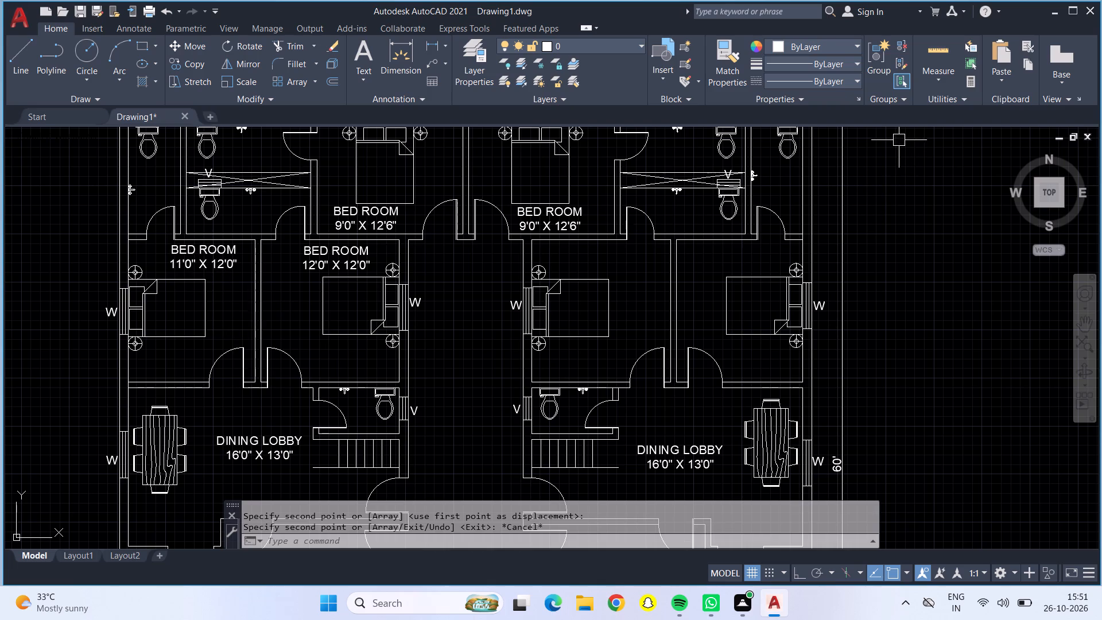
click(933, 60)
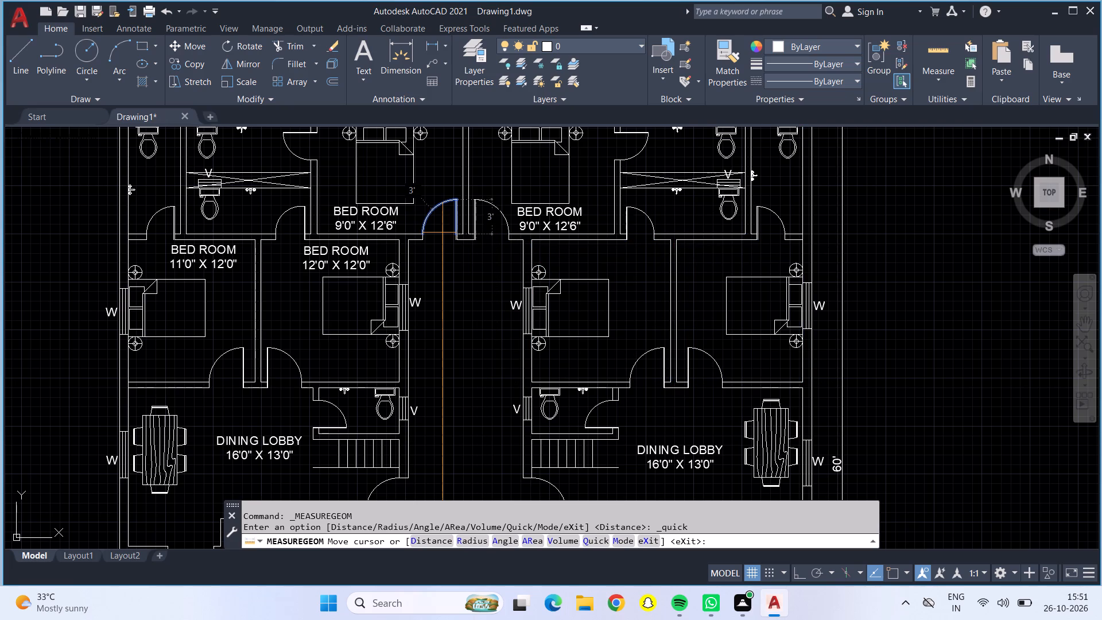
key(Escape)
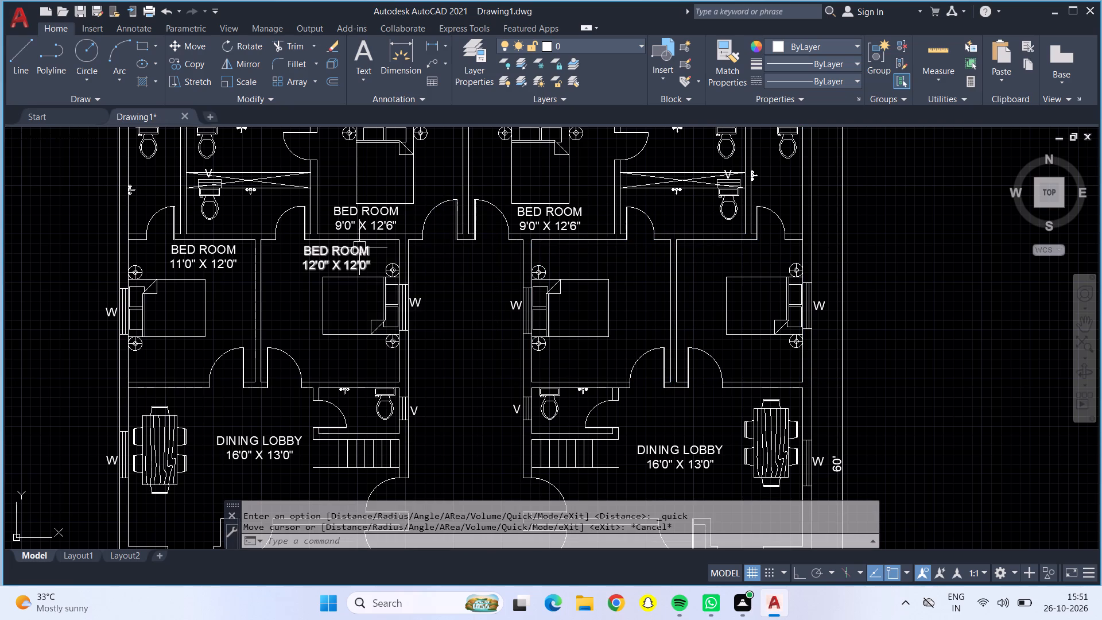
Copy the 12'0" X 12'0" bedroom label into the eastern unit's inner bedroom, just above the bed.
click(359, 247)
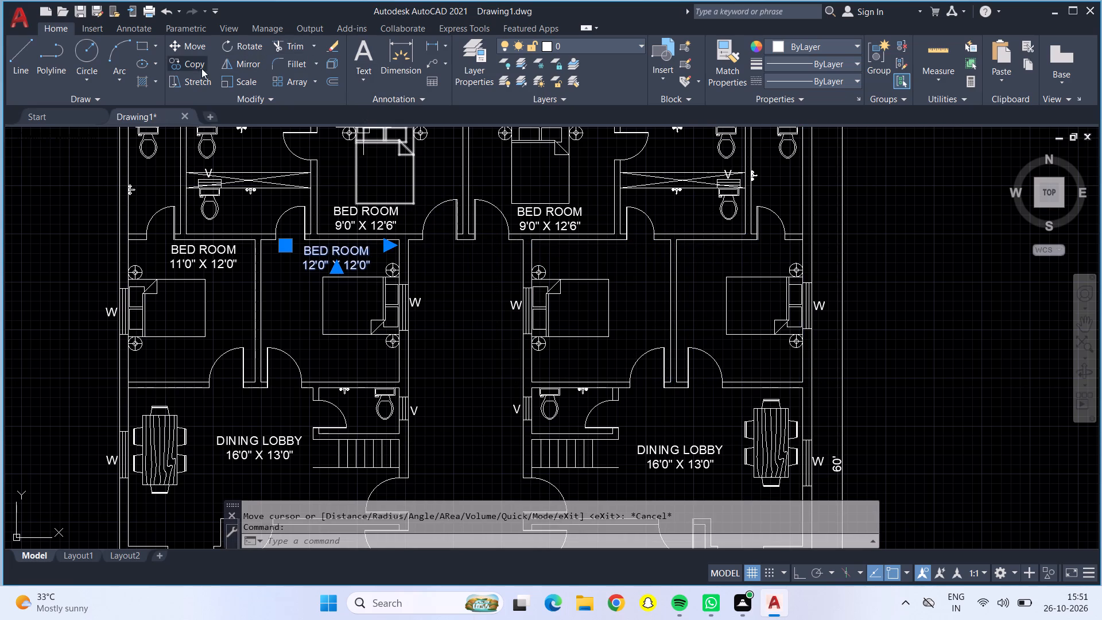
click(196, 67)
click(347, 257)
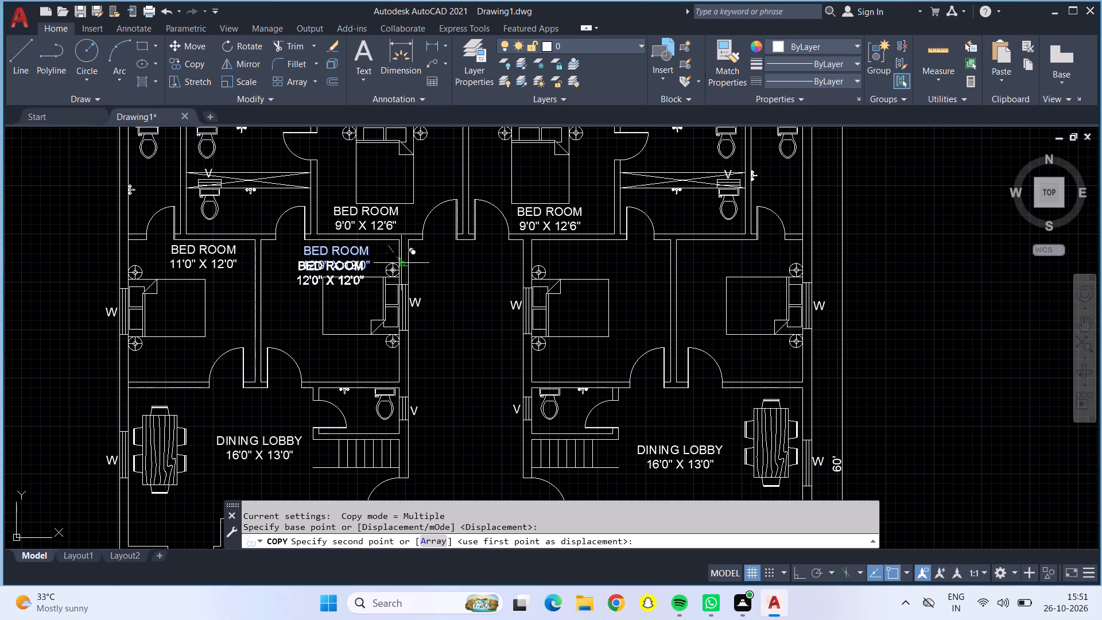
click(651, 250)
key(Escape)
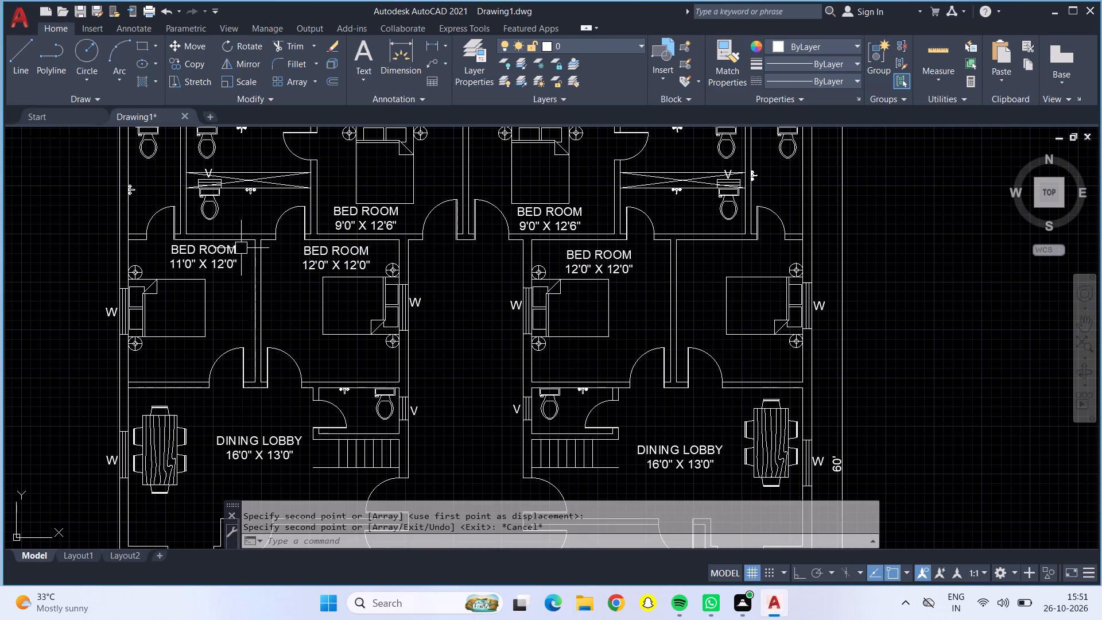
Copy the 11'0" X 12'0" bedroom label into the eastern unit's outer bedroom, just above the bed.
click(237, 252)
click(183, 61)
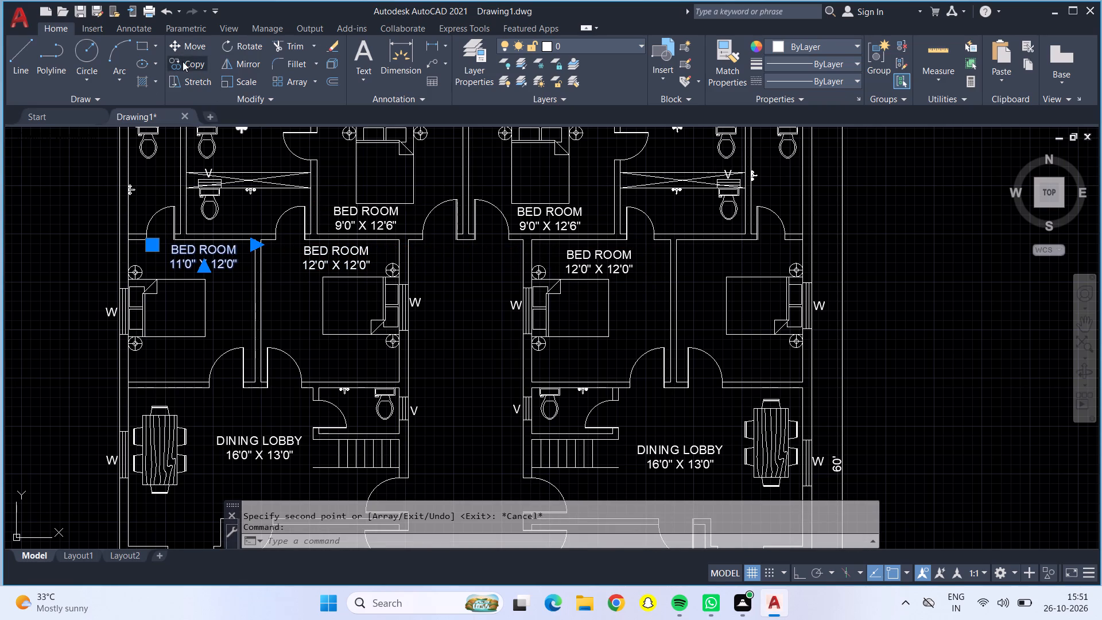
click(231, 263)
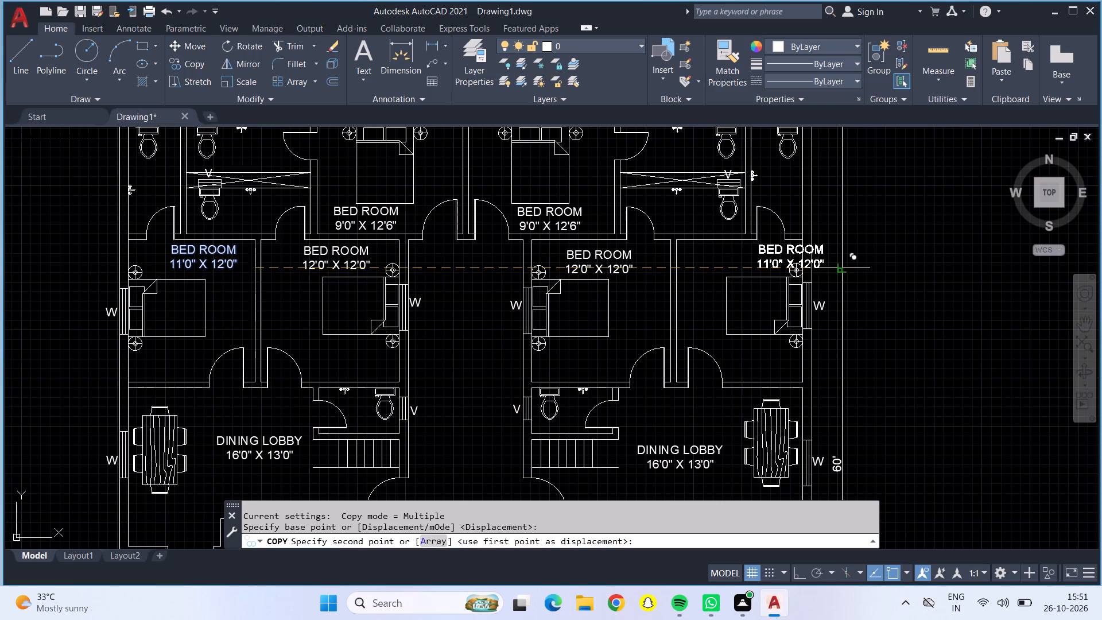
click(778, 268)
scroll(774, 285, down, 1)
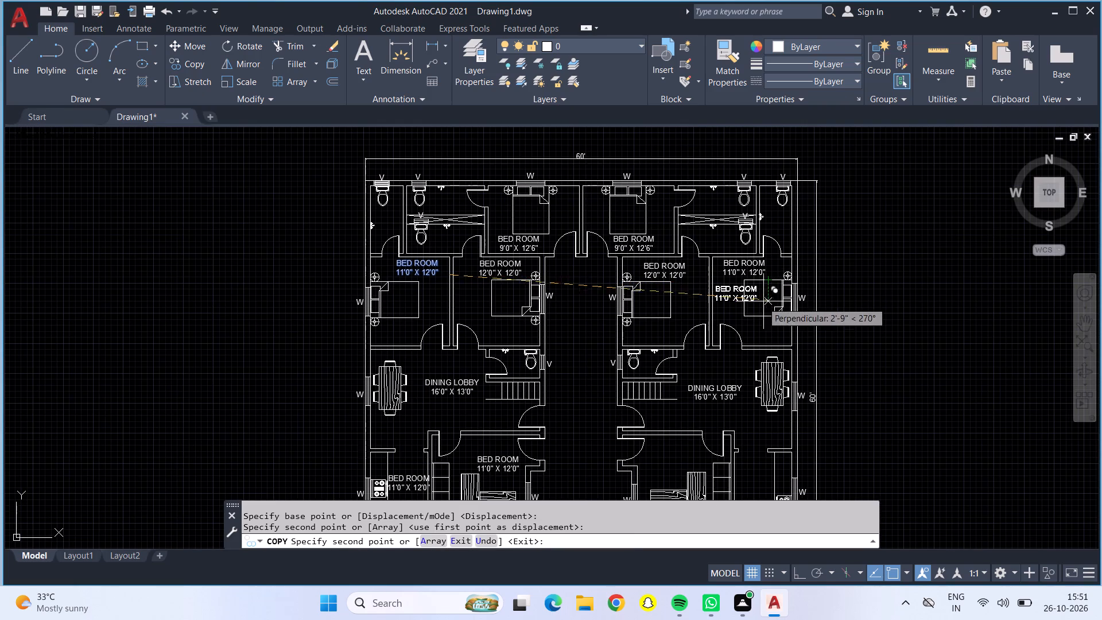
key(Escape)
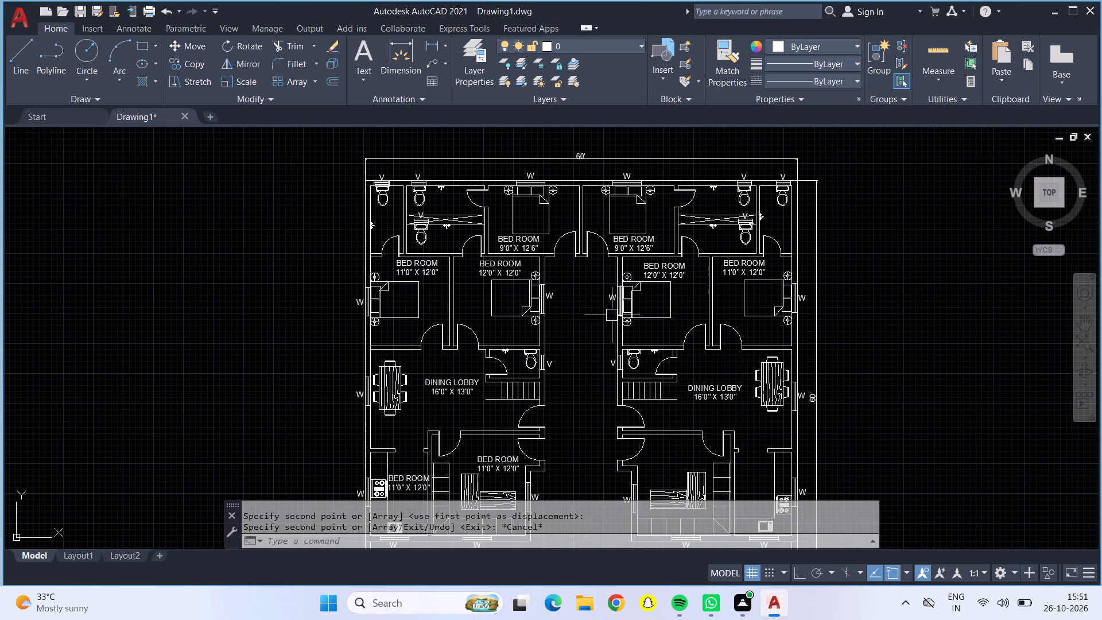
Measure the eastern unit's south room beside the kitchen with the quick Measure tool.
middle_drag(581, 320, 584, 238)
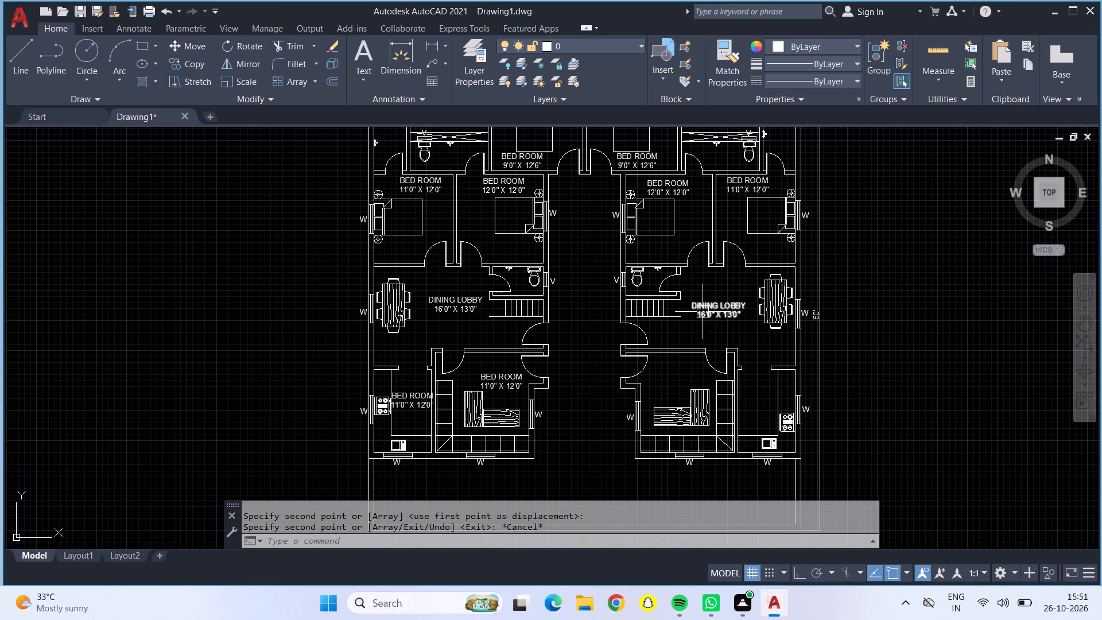
scroll(658, 383, up, 1)
middle_drag(688, 380, 678, 327)
scroll(689, 380, up, 1)
middle_drag(678, 325, 605, 279)
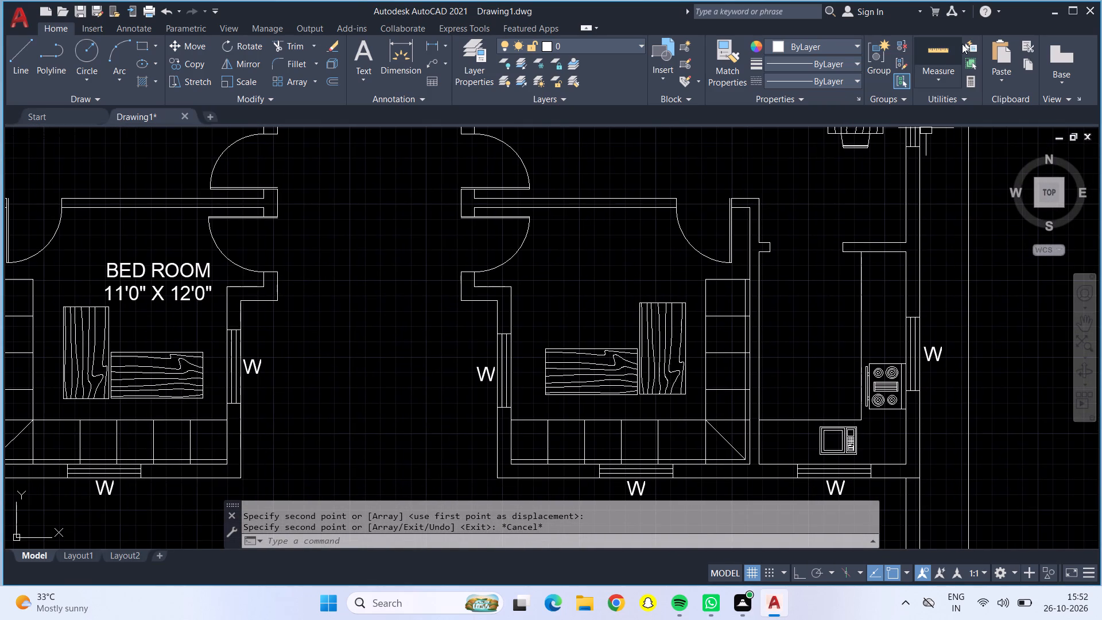
click(941, 50)
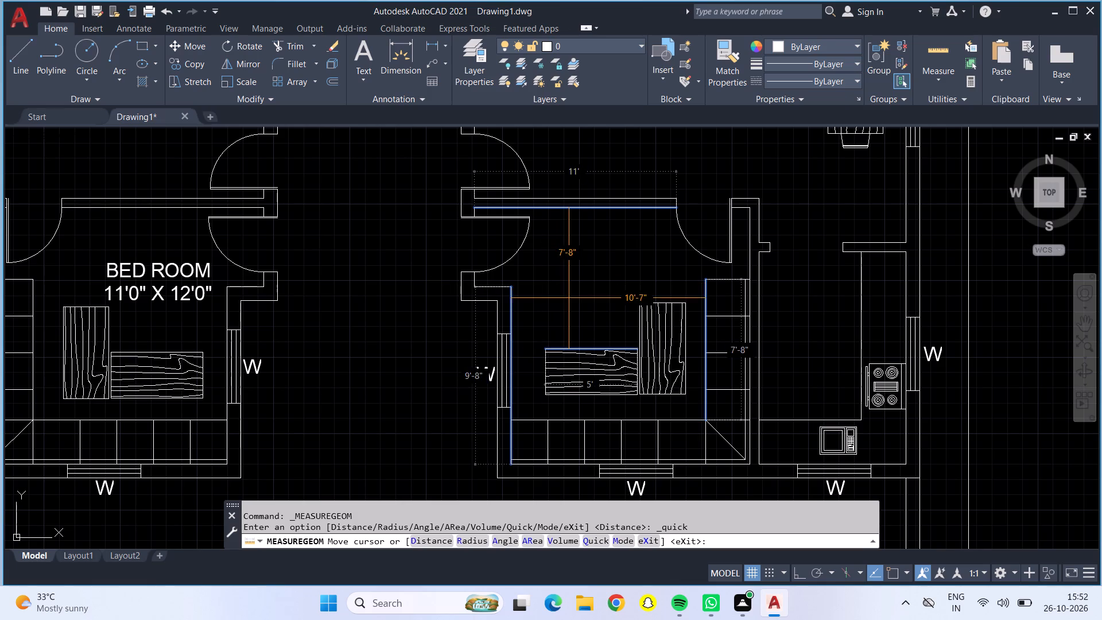
key(Escape)
Replace all text of the BED ROOM label in the western unit's south room beside the kitchen with a centred DRAWING ROOM name line.
middle_drag(430, 329, 802, 321)
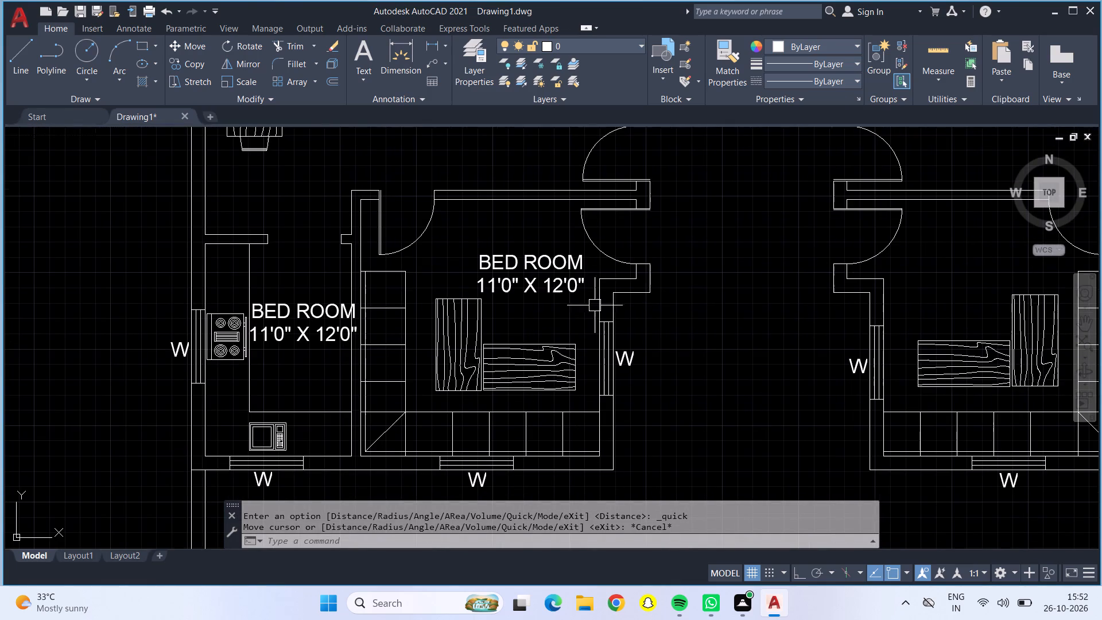
double_click(494, 279)
click(599, 286)
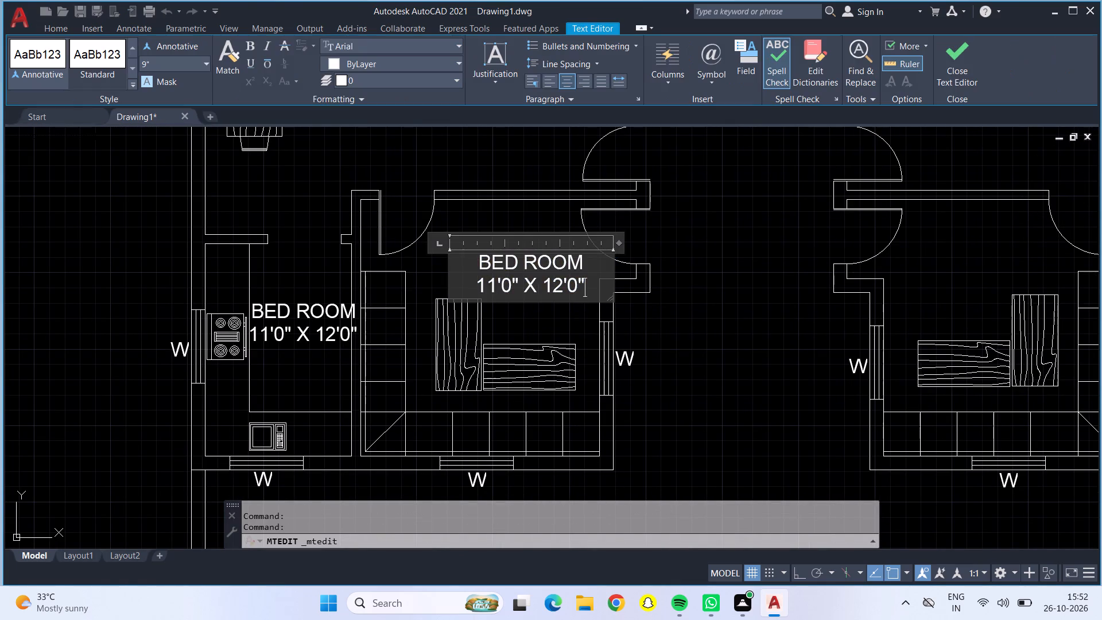
key(BackSpace)
key(BackSpace)
key(BackSpace)
key(BackSpace)
key(BackSpace)
key(BackSpace)
key(BackSpace)
key(BackSpace)
key(BackSpace)
key(BackSpace)
key(BackSpace)
key(BackSpace)
key(BackSpace)
key(BackSpace)
key(BackSpace)
key(BackSpace)
key(BackSpace)
key(BackSpace)
key(BackSpace)
key(BackSpace)
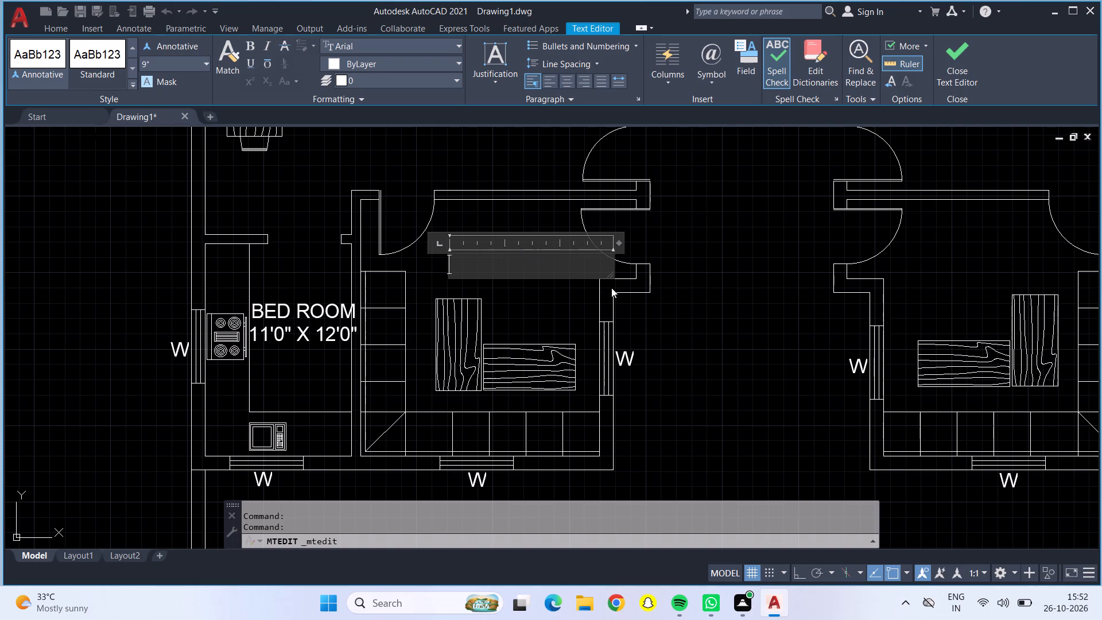
click(563, 78)
key(shift+d)
text(RA)
key(shift+w)
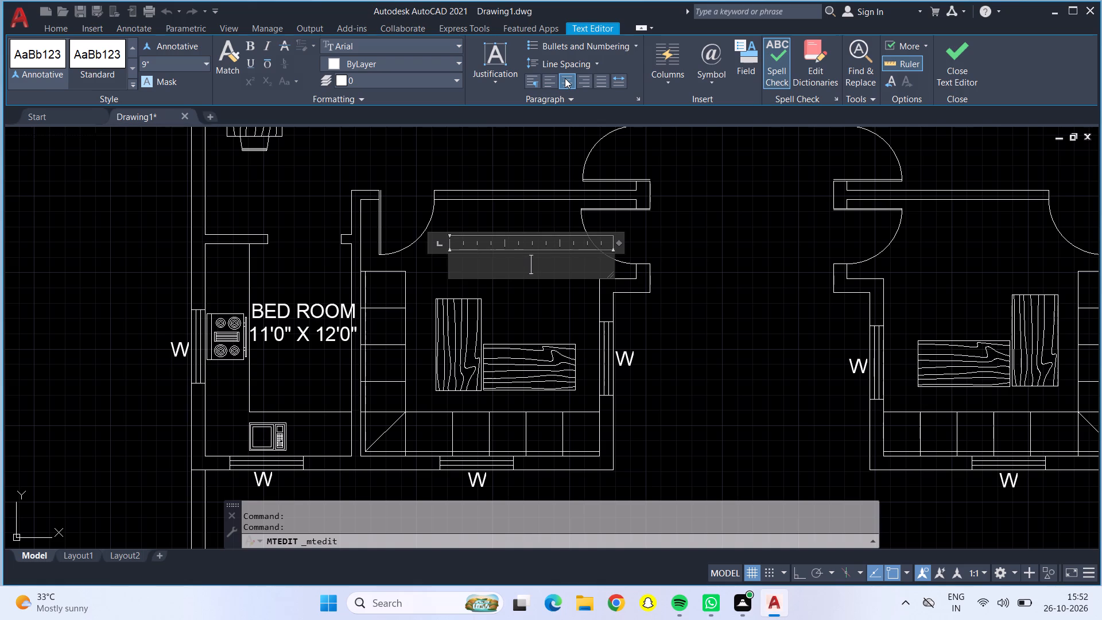
click(565, 78)
click(566, 79)
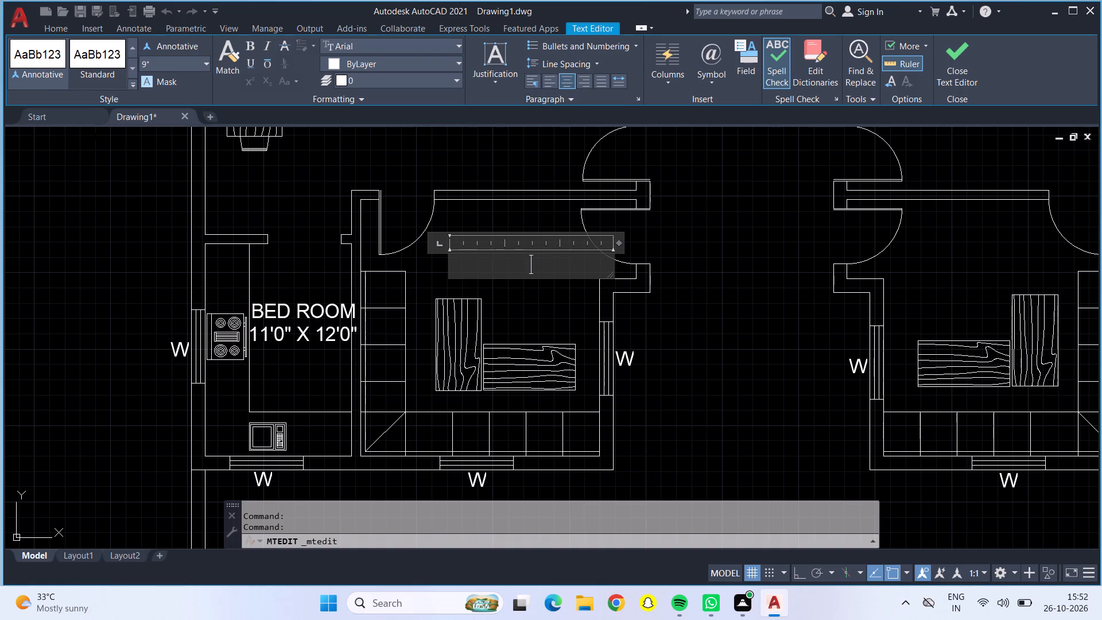
click(578, 255)
key(shift+d)
key(shift+r)
key(shift+s)
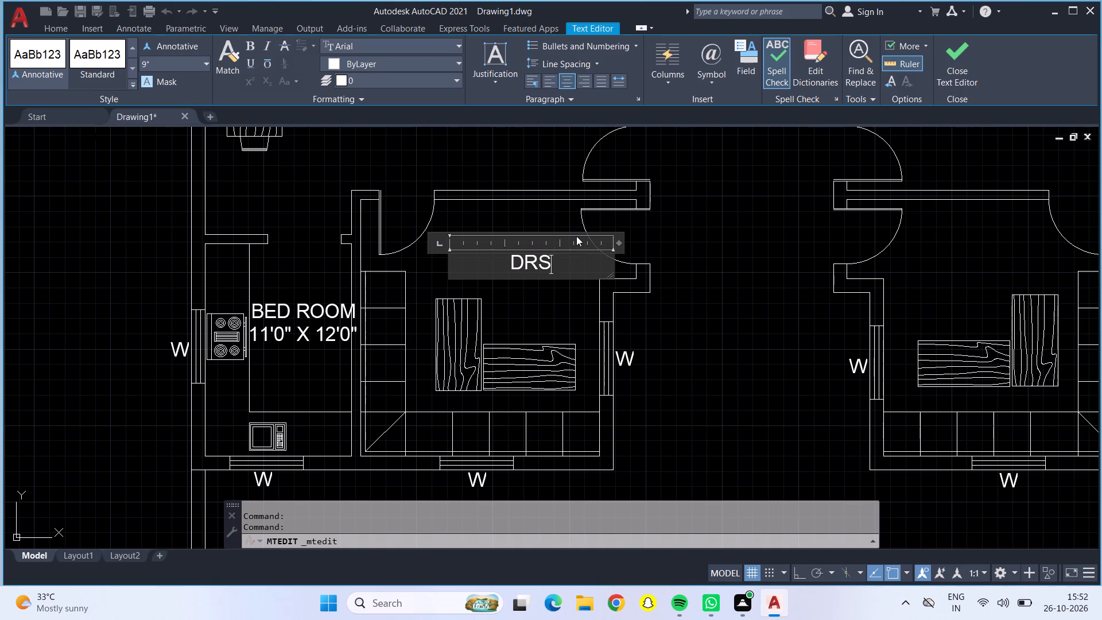
key(shift+BackSpace)
text(AW)
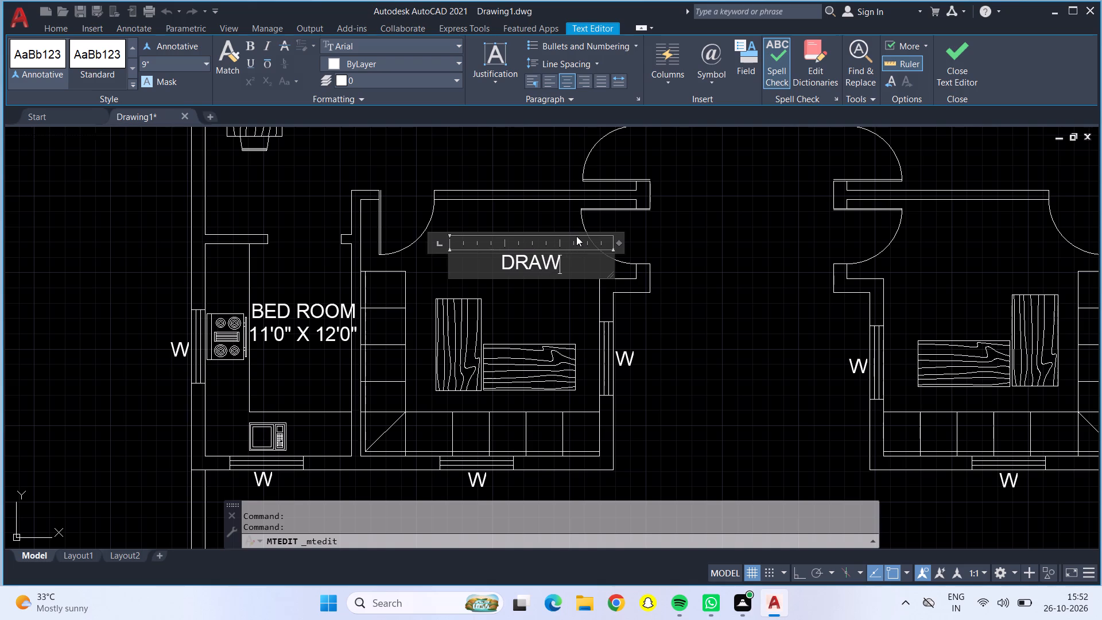
text(ING)
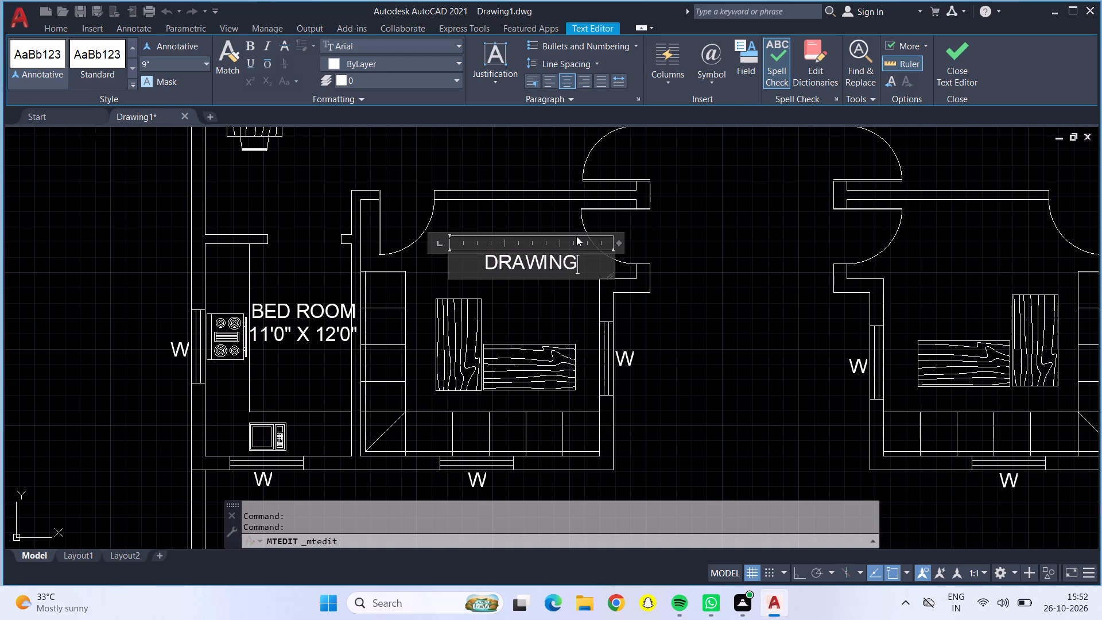
key(shift+space)
text(ROOM)
key(Return)
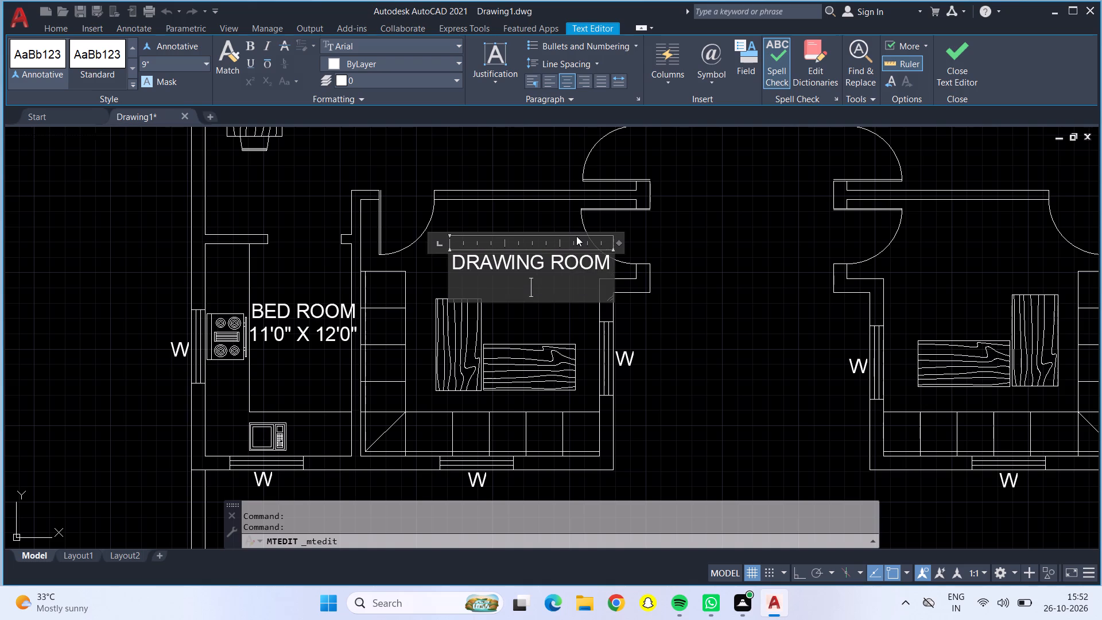
Add the dimension line 15'0" X 14'0" under the DRAWING ROOM name and finish the text edit.
text(15'0")
key(space)
text(X 14)
key(apostrophe)
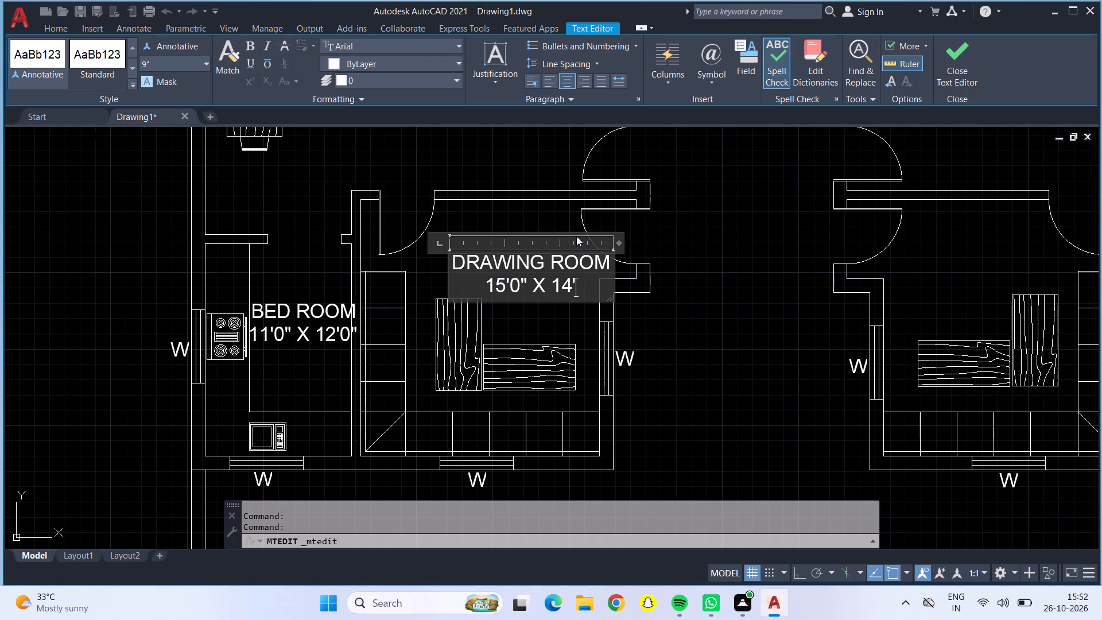
text(0")
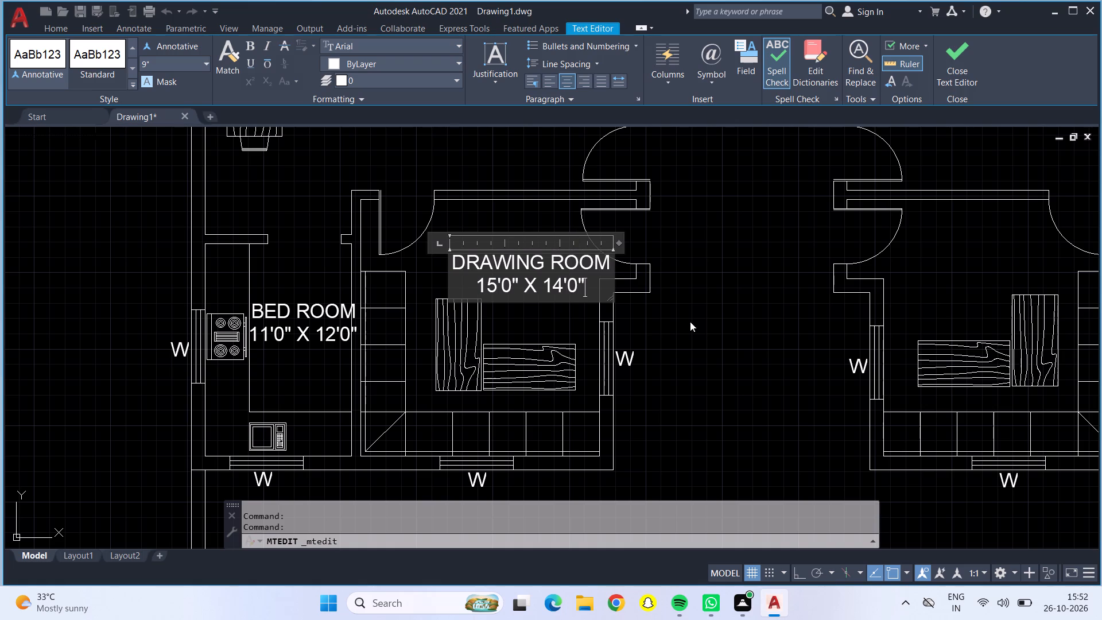
click(690, 321)
Copy the DRAWING ROOM 15'0" X 14'0" label into the eastern unit's matching south room, above the wood-grained furniture.
middle_drag(734, 293, 577, 299)
click(423, 270)
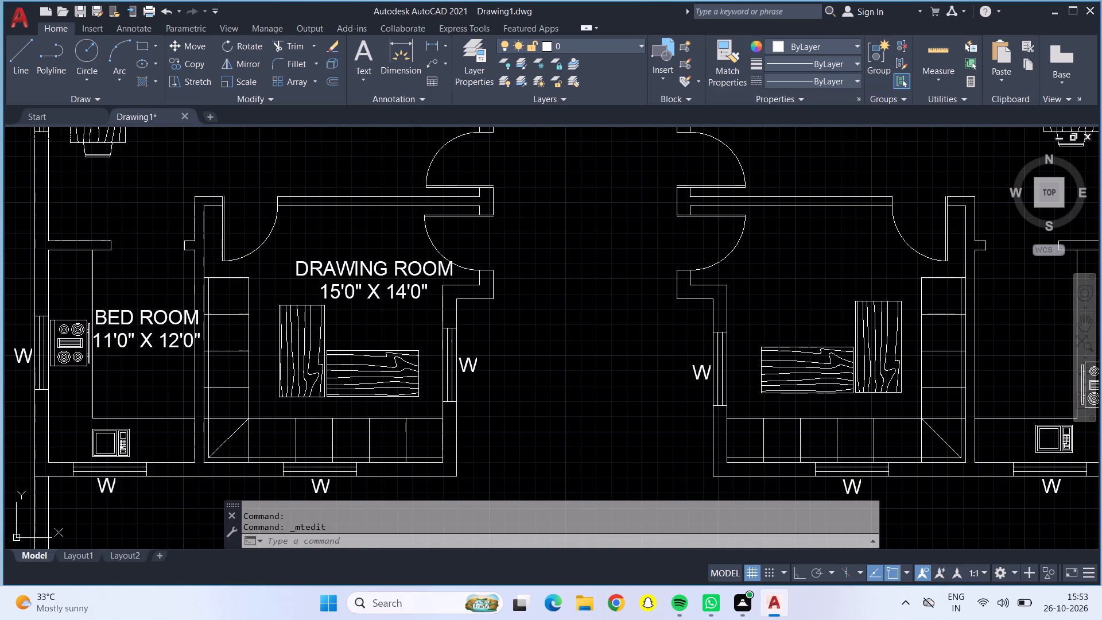
click(194, 61)
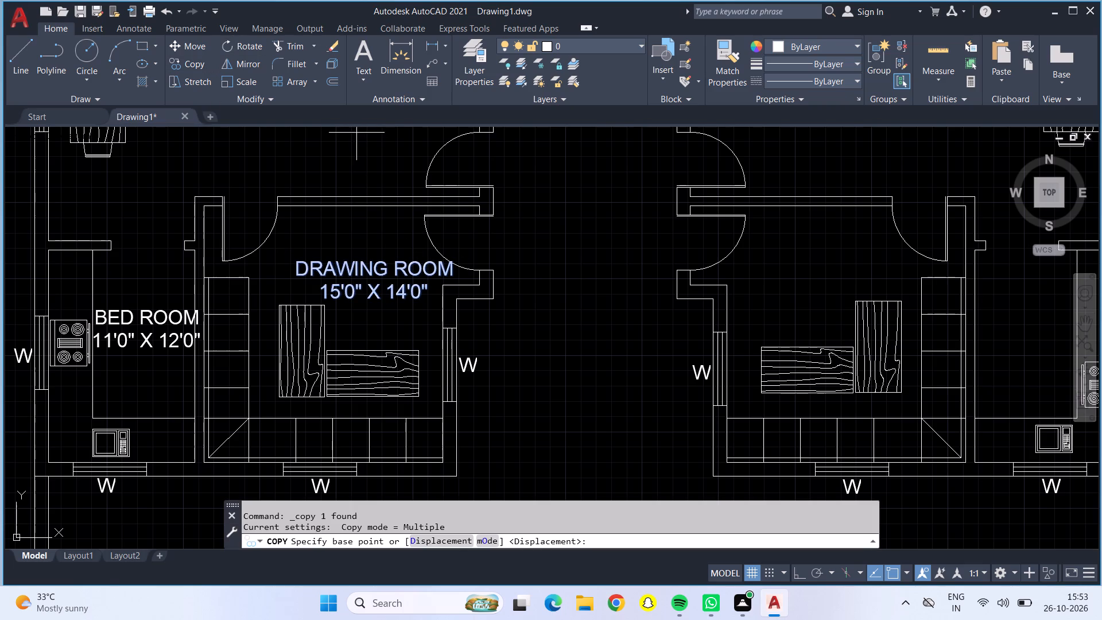
click(397, 281)
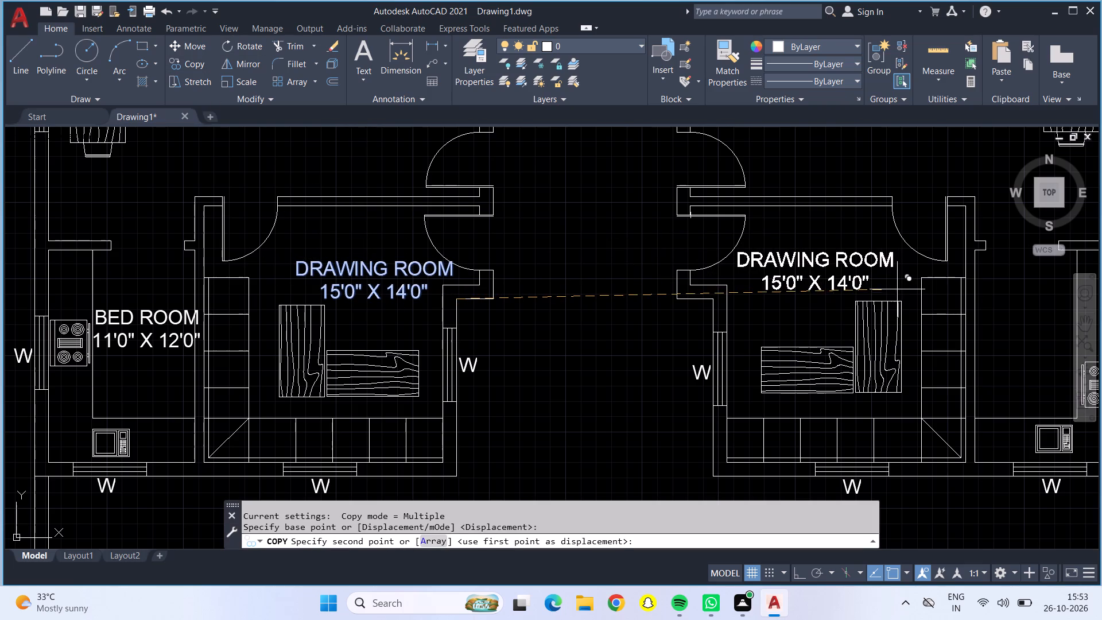
click(908, 288)
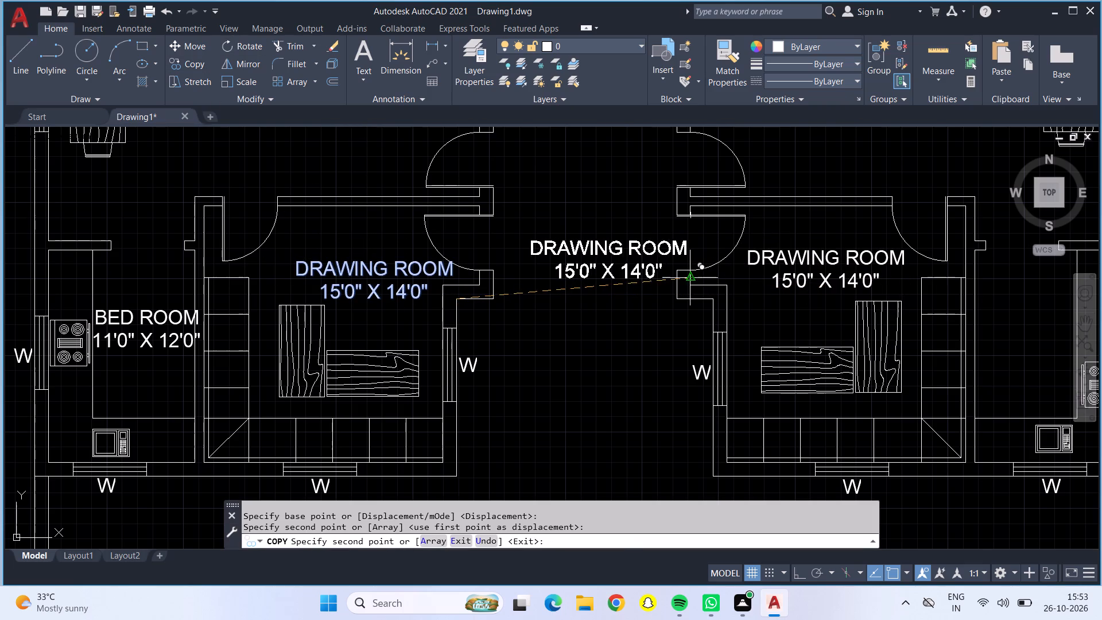
key(Escape)
middle_drag(140, 285, 227, 299)
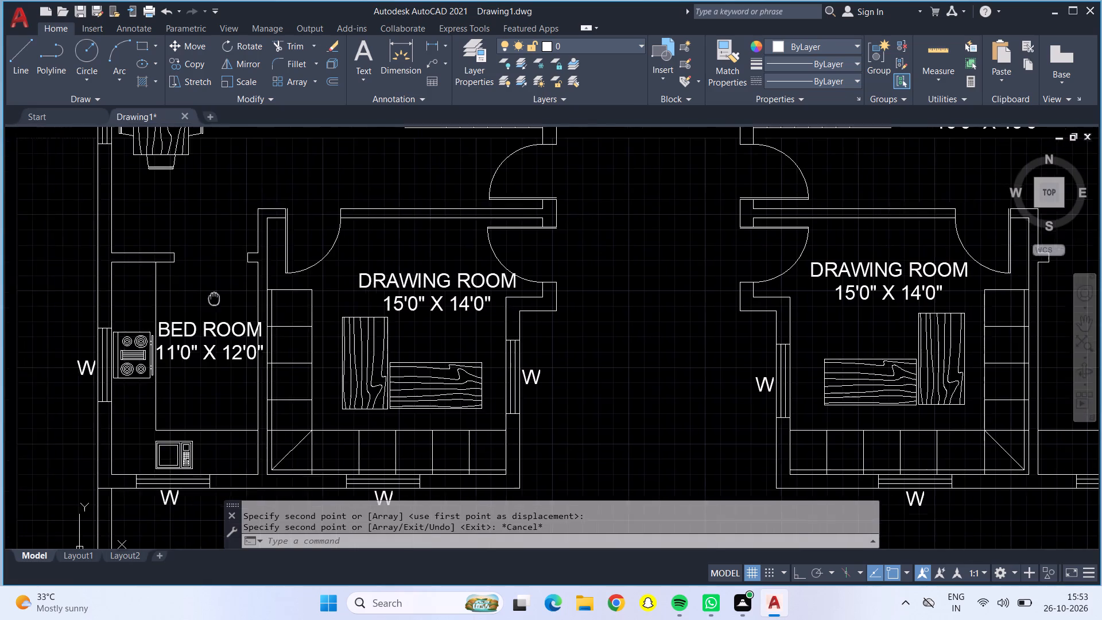
Replace all text of the BED ROOM label in the western unit's room with the stove with a centred KITCHEN name line.
middle_drag(227, 299, 502, 300)
double_click(514, 331)
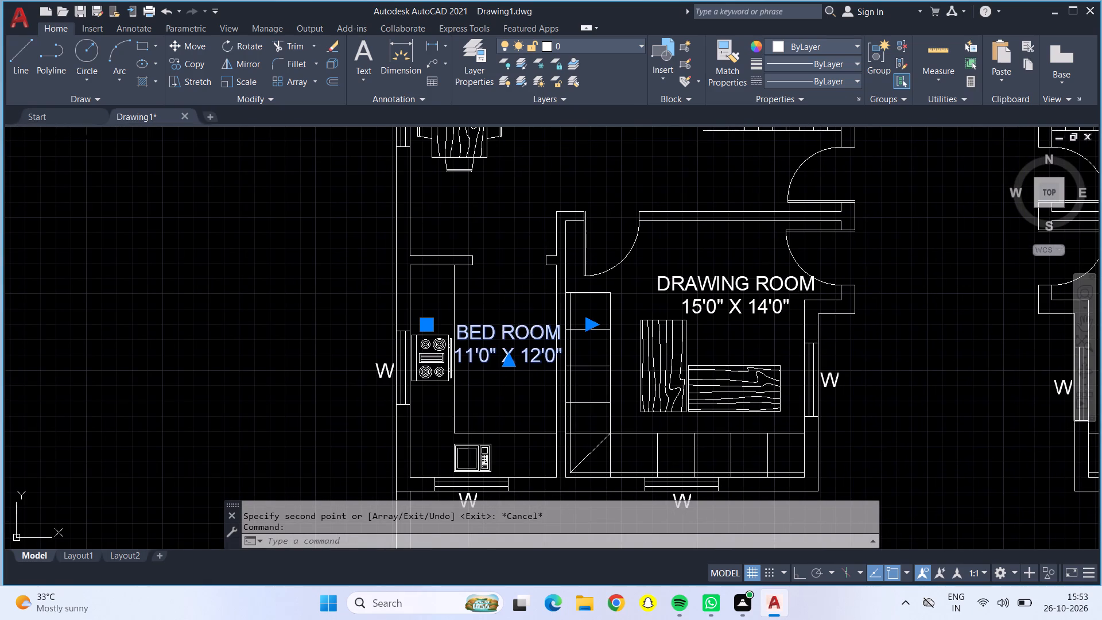
click(575, 351)
key(BackSpace)
key(BackSpace)
key(BackSpace)
key(BackSpace)
key(BackSpace)
key(BackSpace)
key(BackSpace)
key(BackSpace)
key(BackSpace)
key(BackSpace)
key(BackSpace)
key(BackSpace)
key(BackSpace)
key(BackSpace)
key(BackSpace)
key(BackSpace)
key(BackSpace)
key(BackSpace)
key(BackSpace)
key(BackSpace)
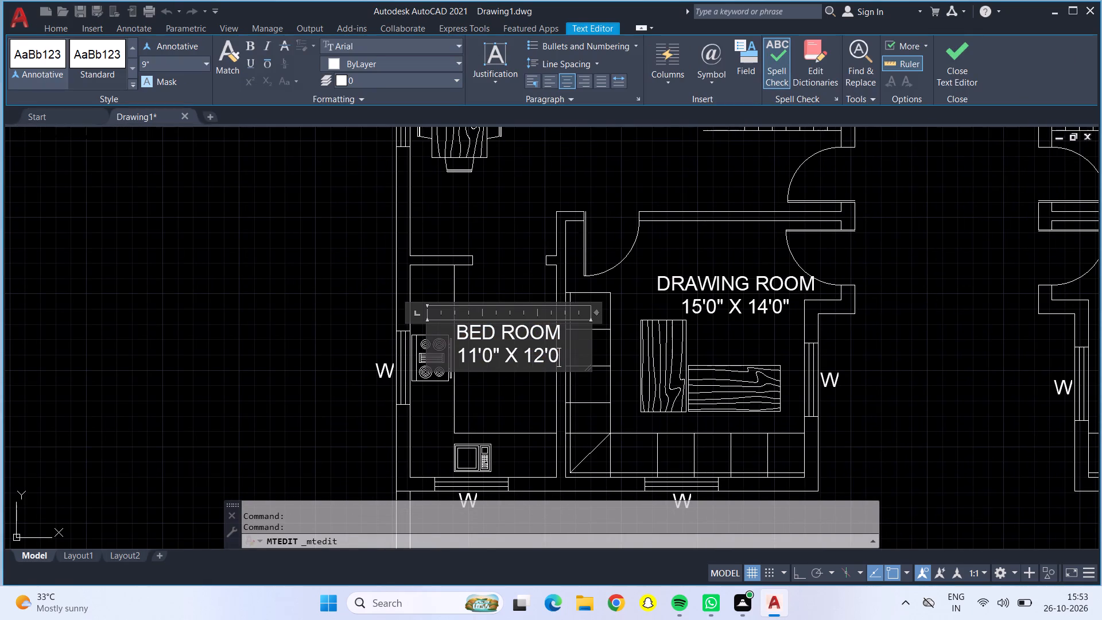
key(BackSpace)
key(BackSpace)
key(BackSpace)
key(BackSpace)
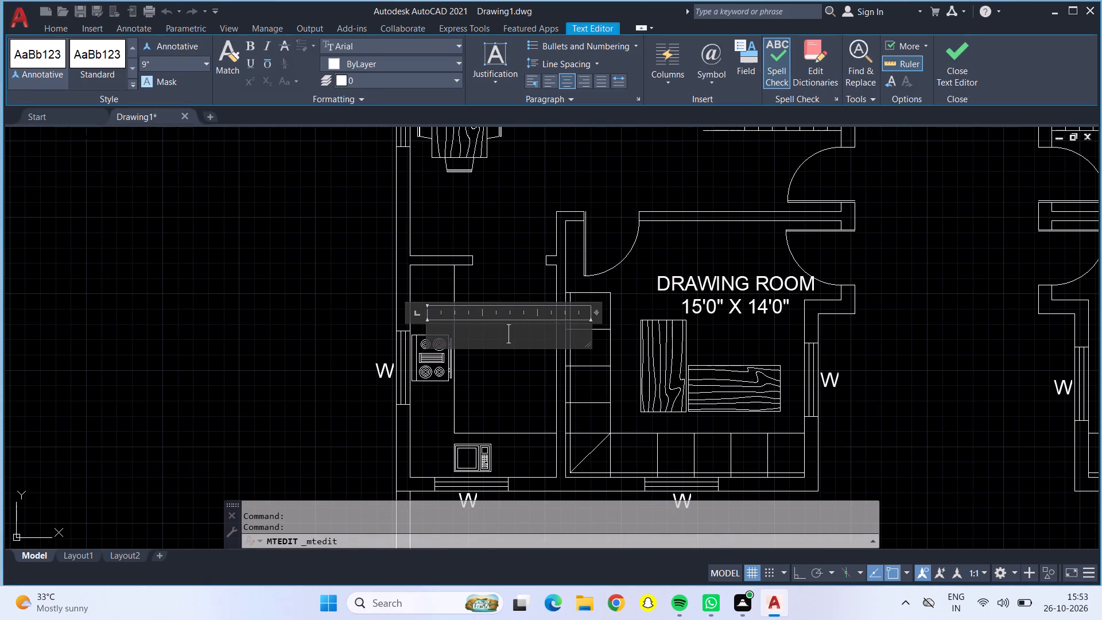
text(KI)
text(TCHEN)
key(Return)
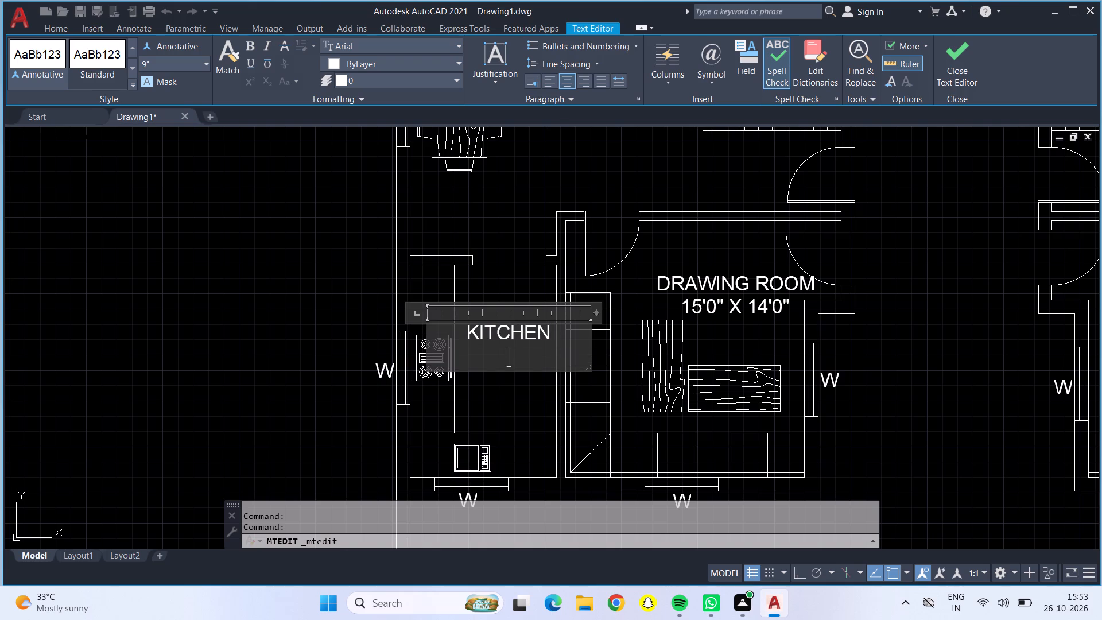
Add the dimension line 8'0" X 11'7" under the KITCHEN name and finish the text edit.
text(8')
text(0" X 11)
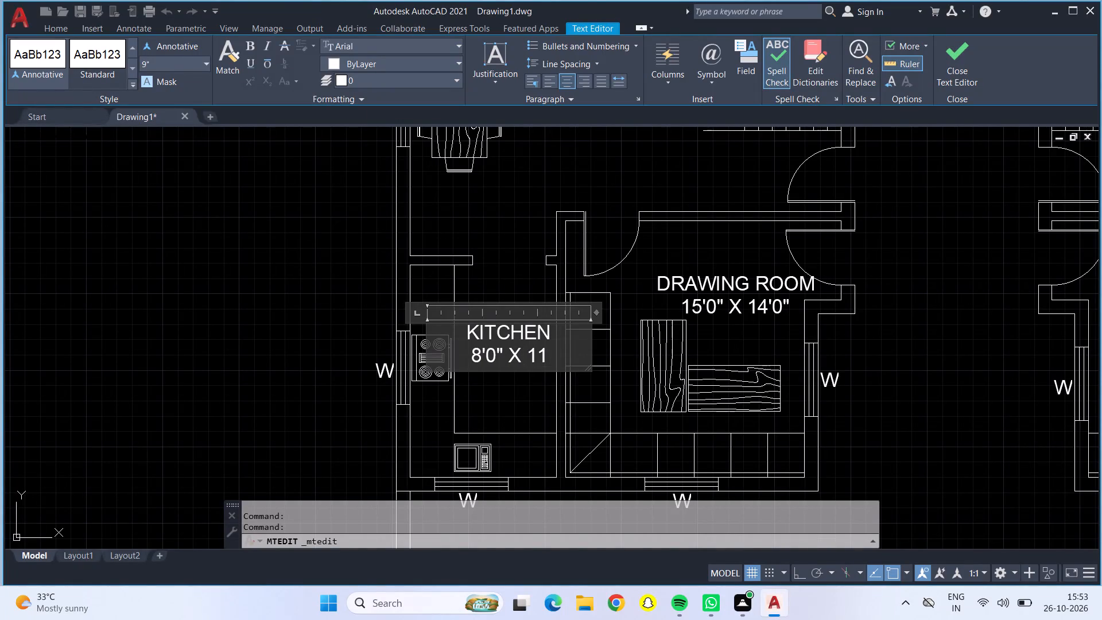
text('7")
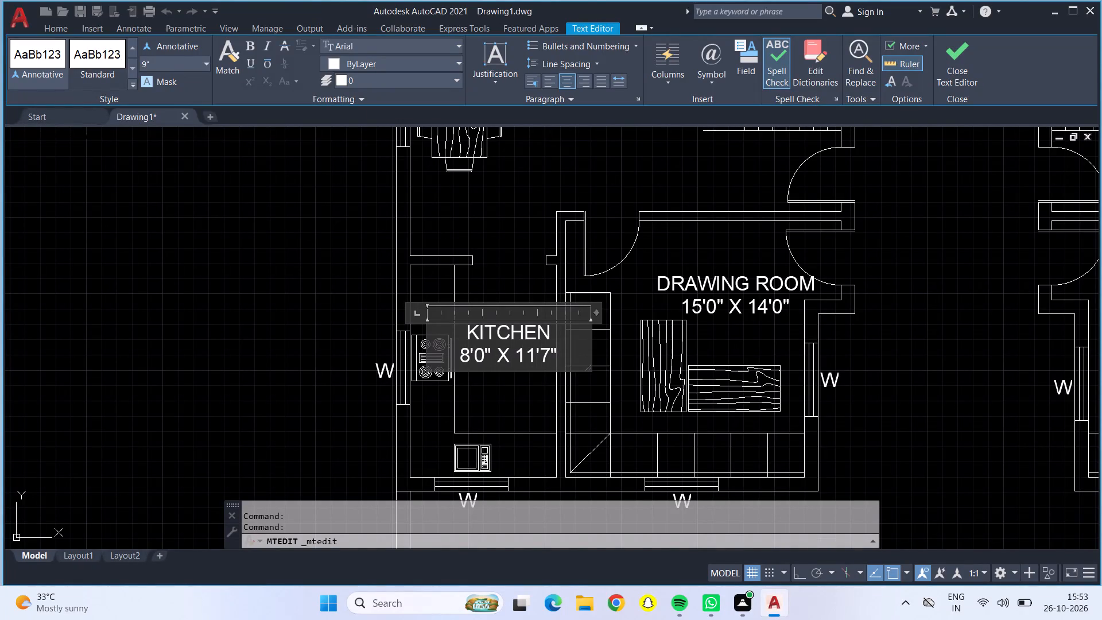
click(485, 209)
Copy the KITCHEN 8'0" X 11'7" label into the eastern unit's kitchen, beside the stove.
click(537, 355)
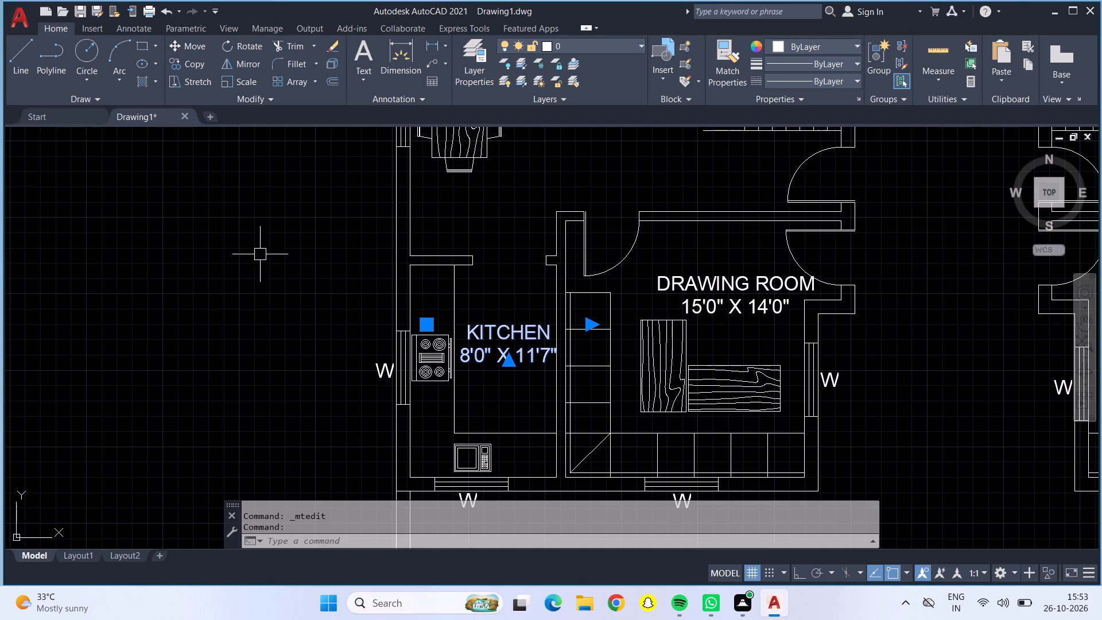
click(188, 67)
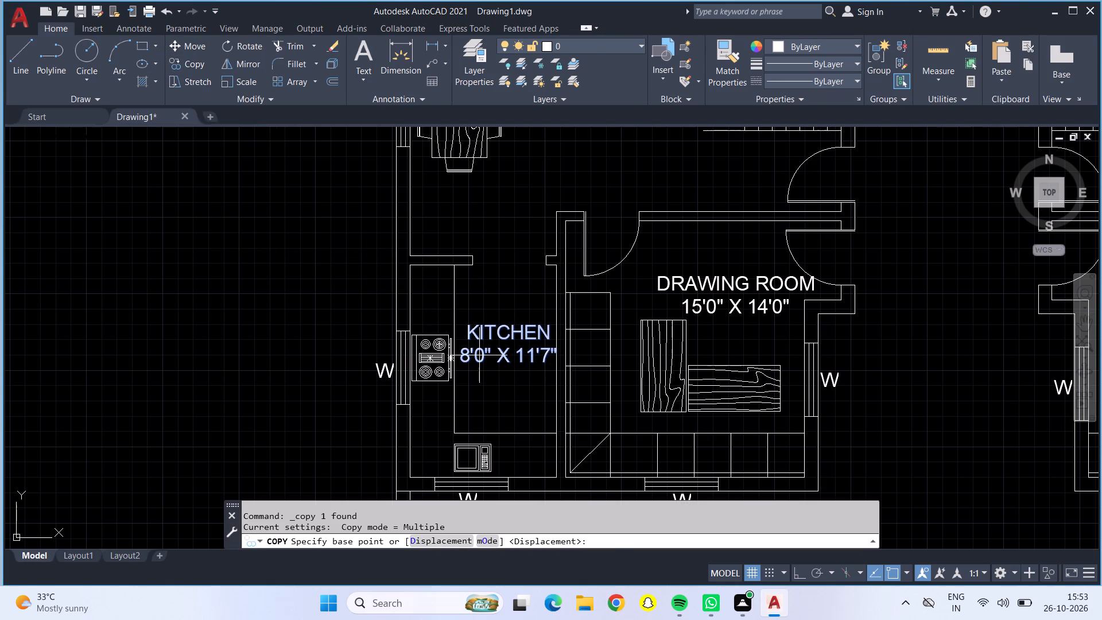
click(502, 351)
scroll(608, 371, down, 2)
scroll(880, 371, up, 2)
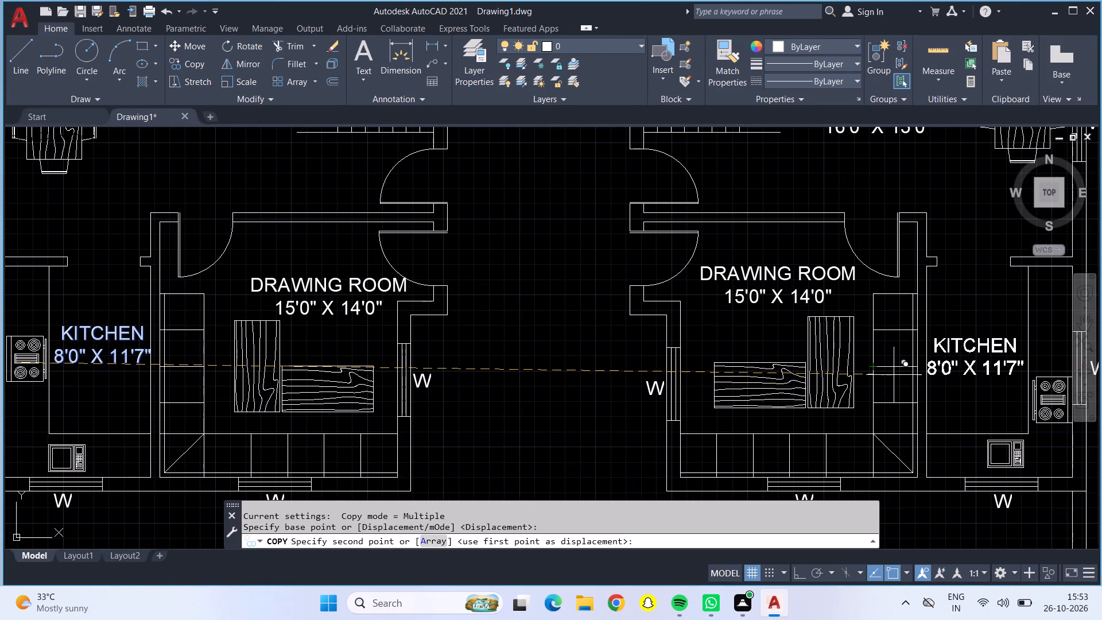
click(895, 375)
scroll(890, 375, down, 2)
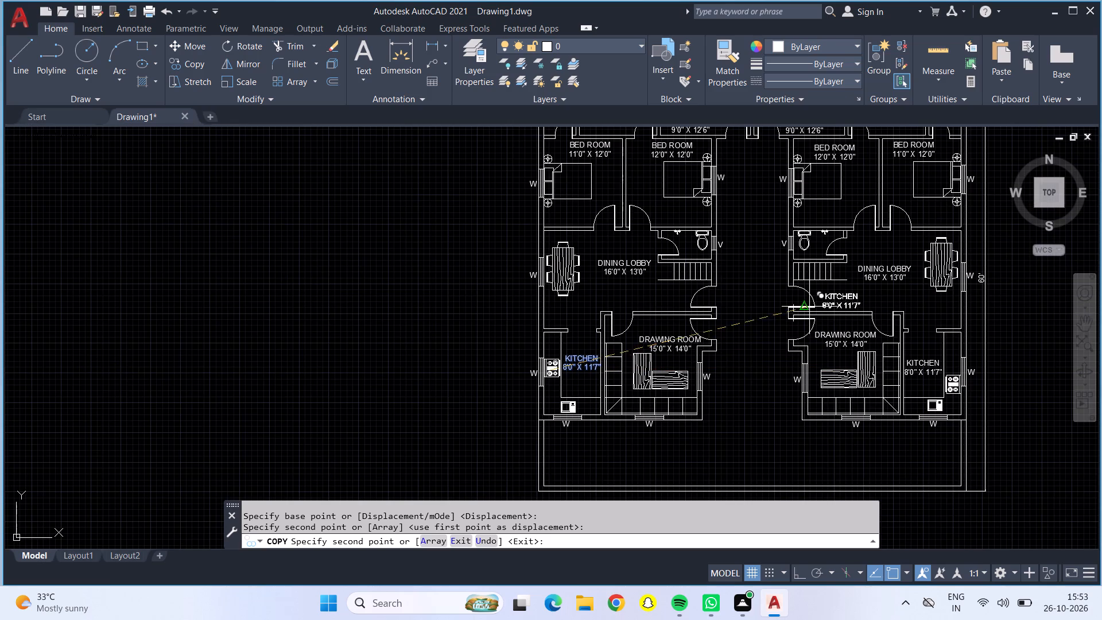
key(Escape)
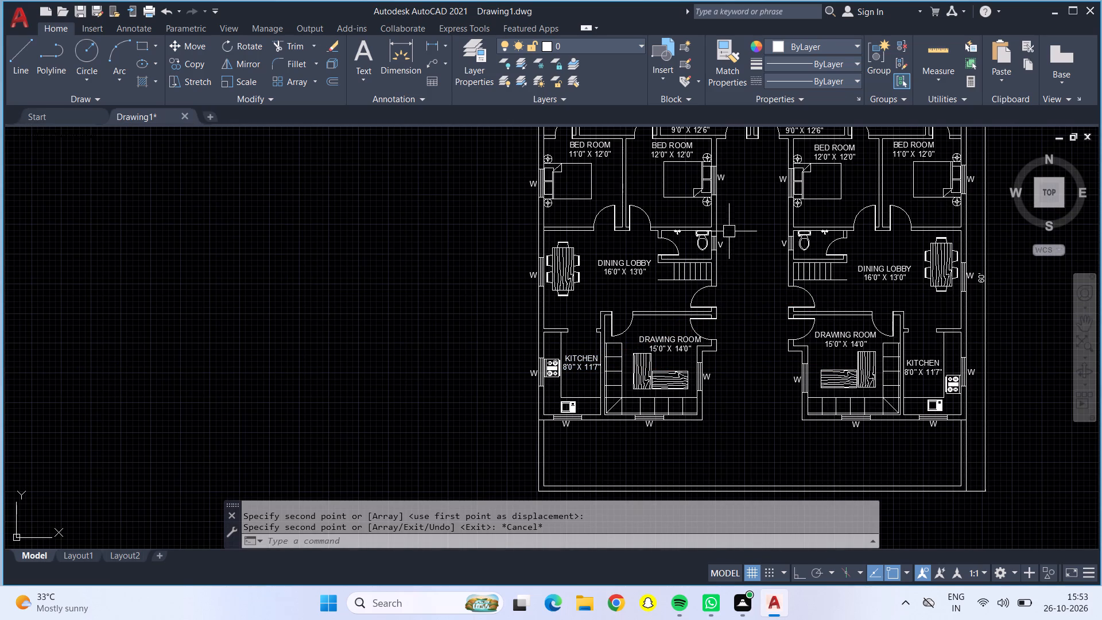
Move the eastern unit's BED ROOM 12'0" X 12'0" label from above the bed to the clear space below it.
middle_drag(747, 243, 746, 309)
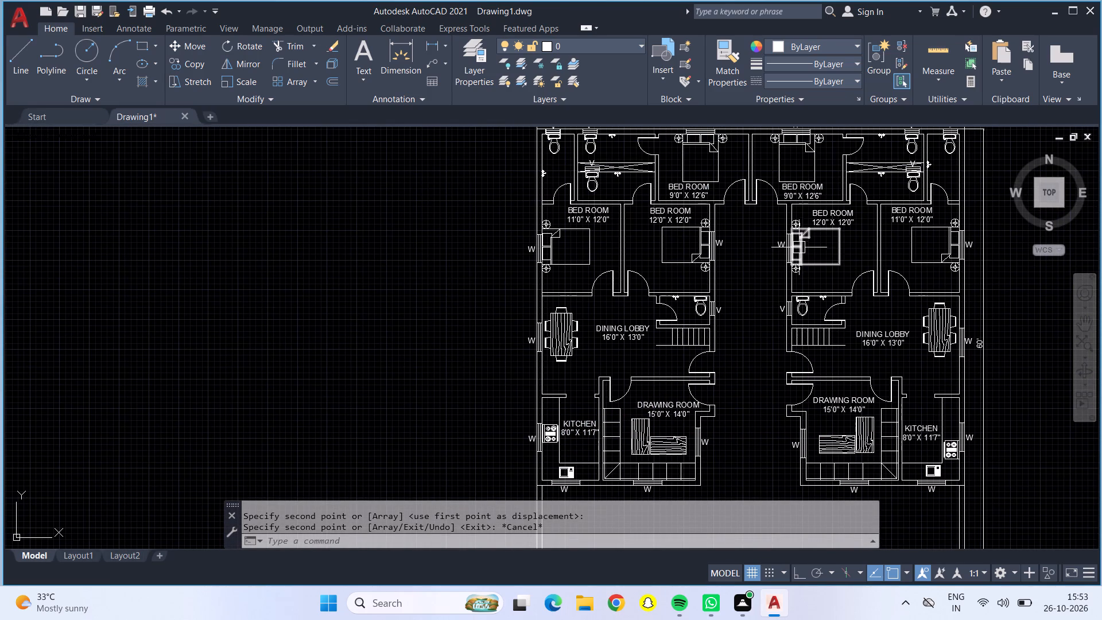
click(835, 219)
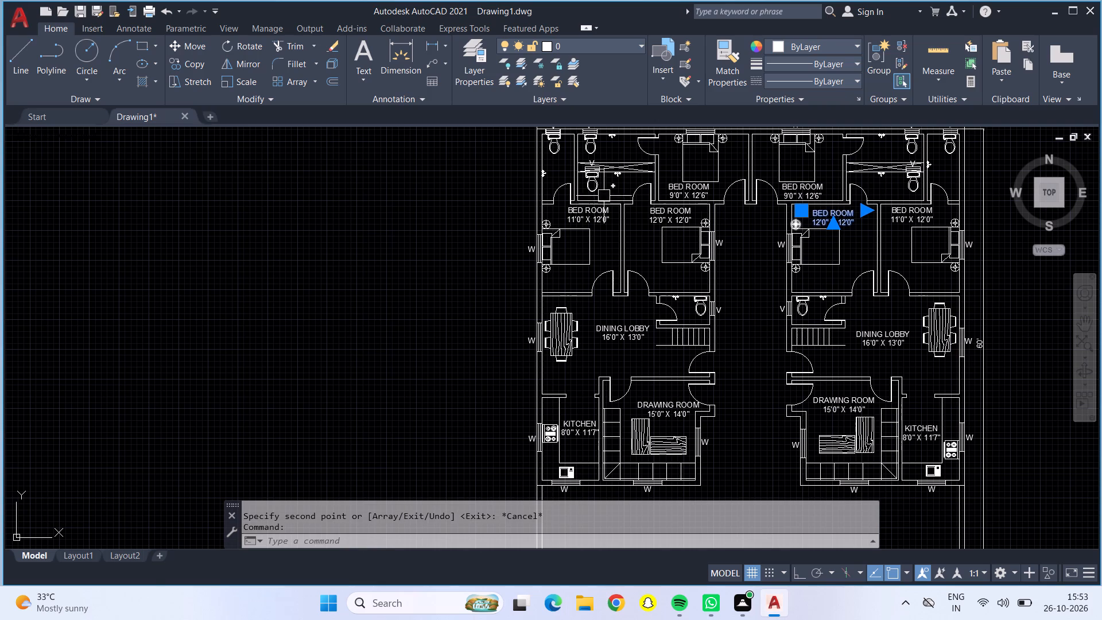
click(194, 44)
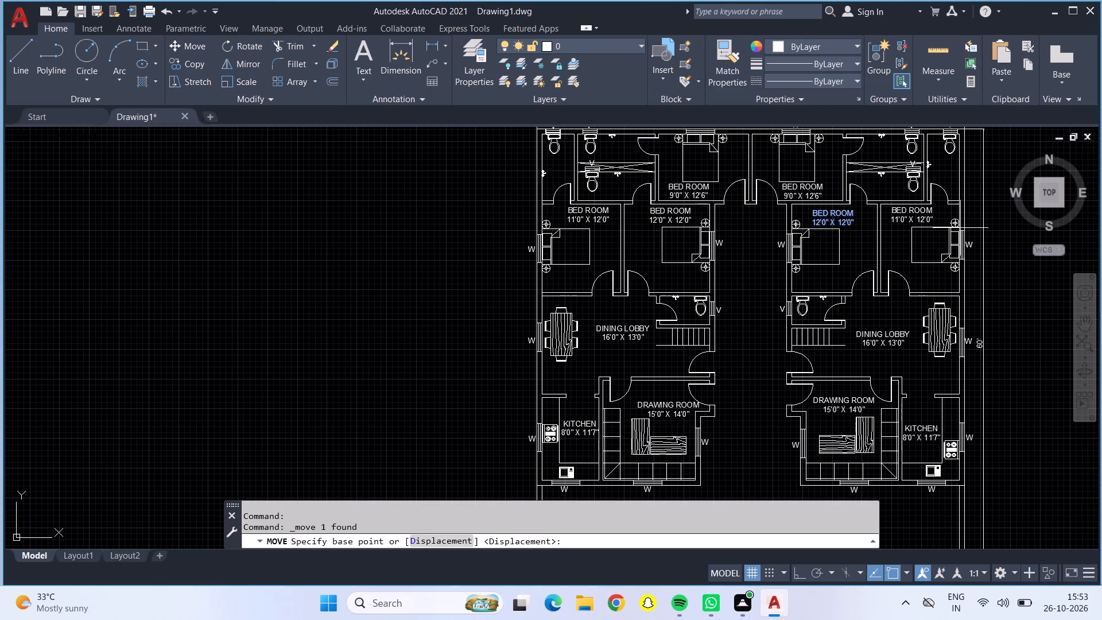
click(834, 215)
scroll(847, 276, up, 3)
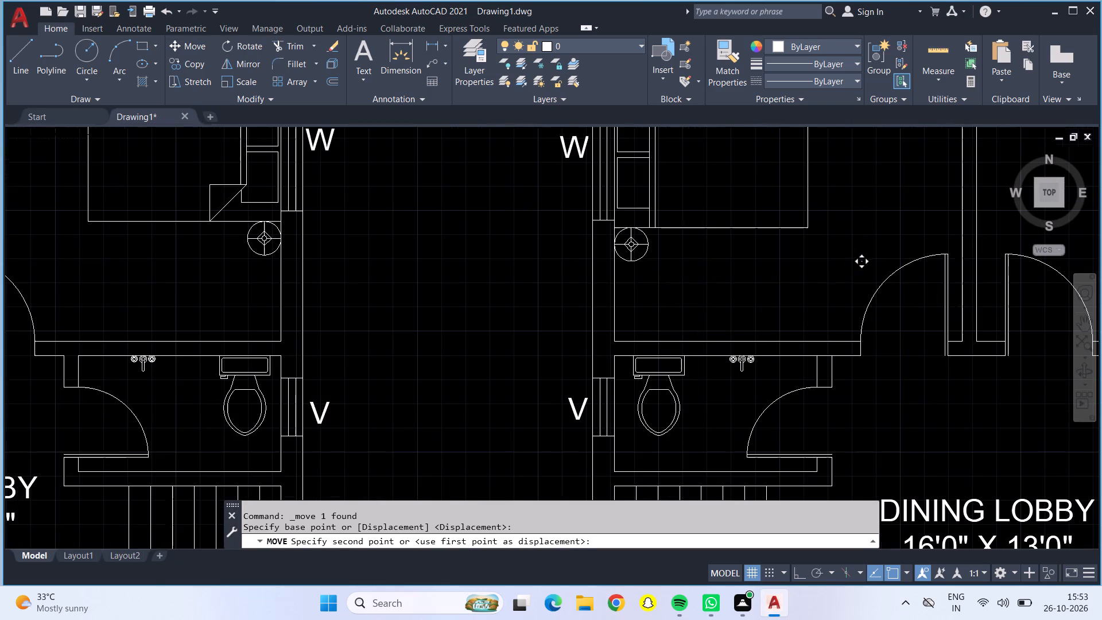
click(880, 255)
Copy the western unit's BED ROOM 12'0" X 12'0" label to the space below the bed in the same room.
scroll(880, 255, down, 2)
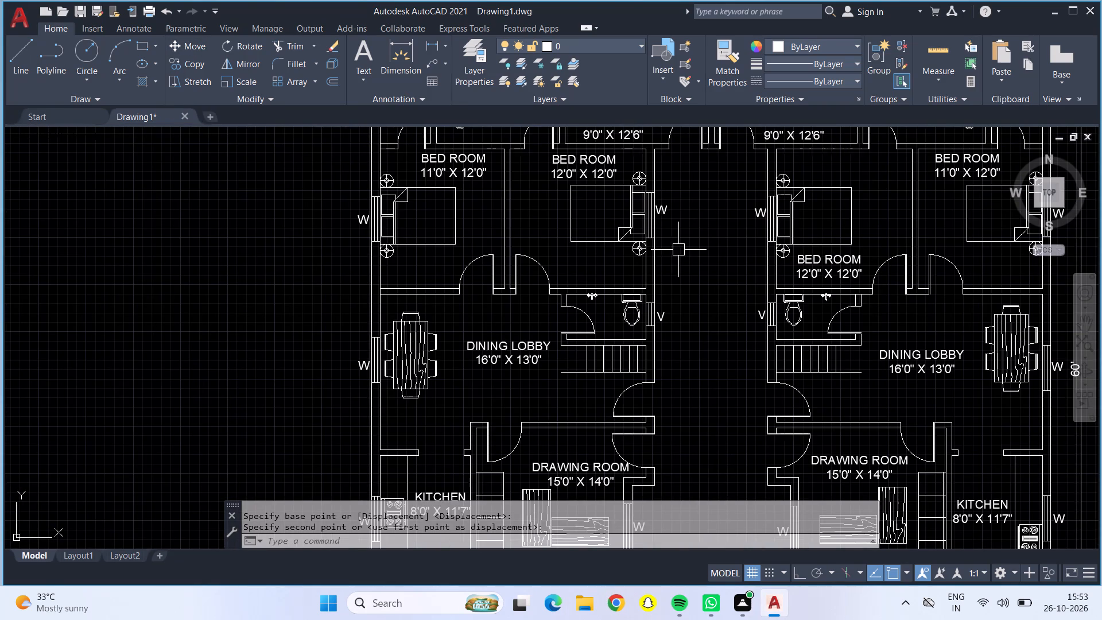
click(567, 170)
click(189, 62)
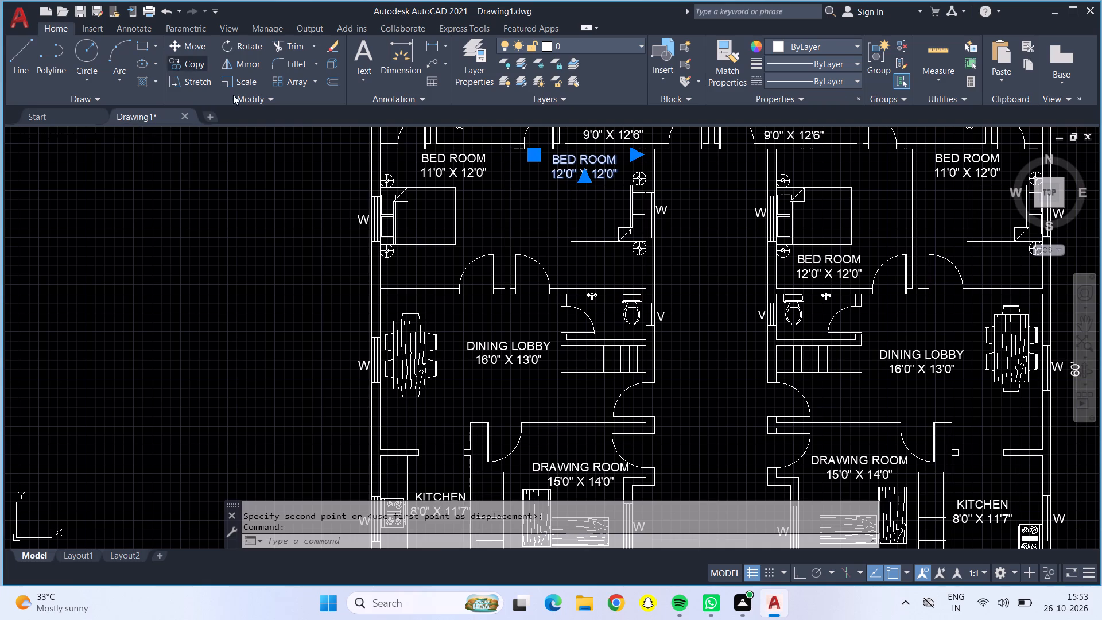
click(568, 163)
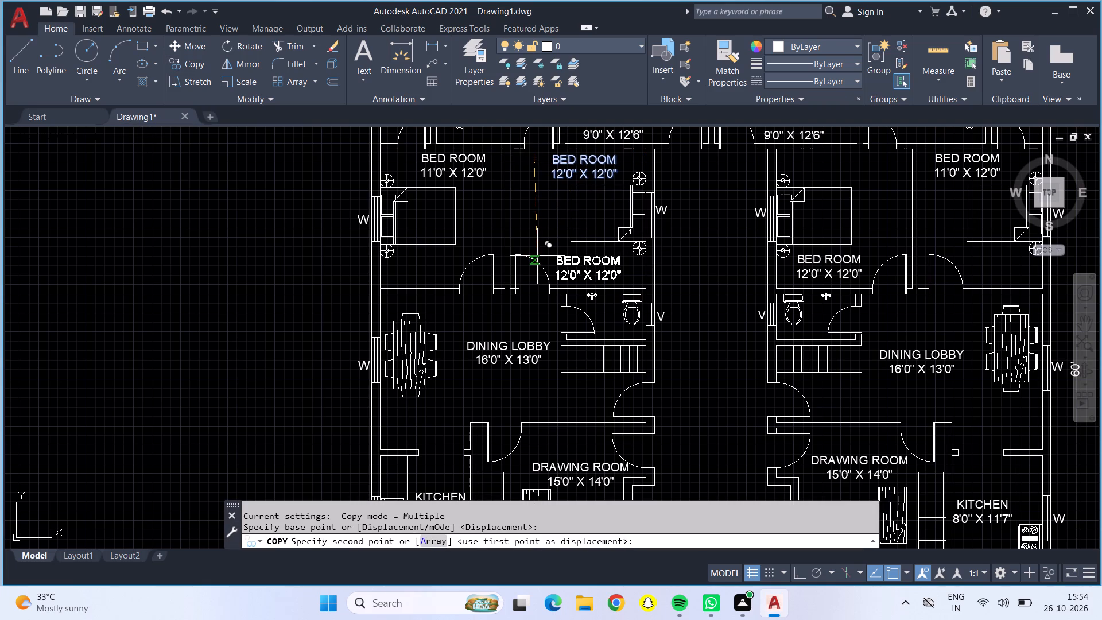
click(540, 254)
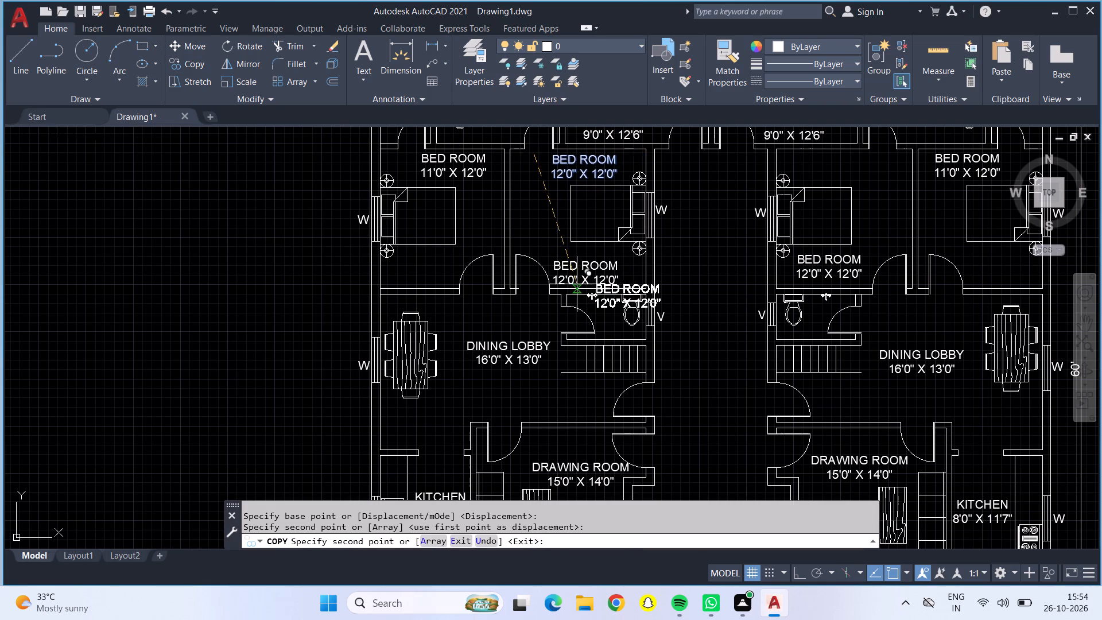
key(Escape)
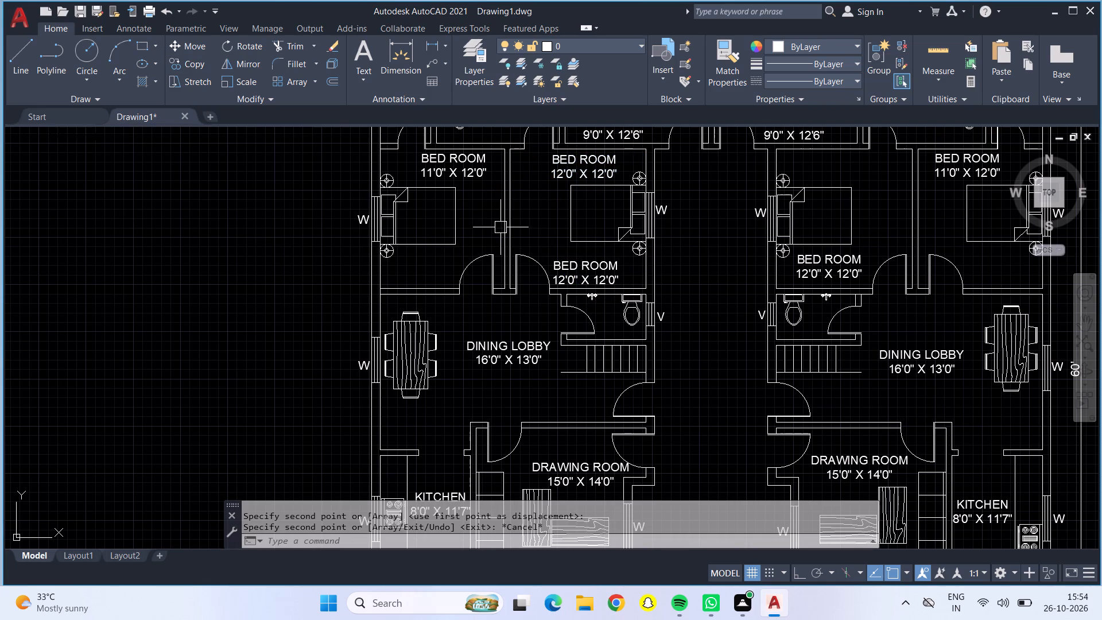
Move the copied BED ROOM label slightly north, away from the bedroom's south wall.
scroll(590, 279, up, 1)
drag(586, 261, 575, 259)
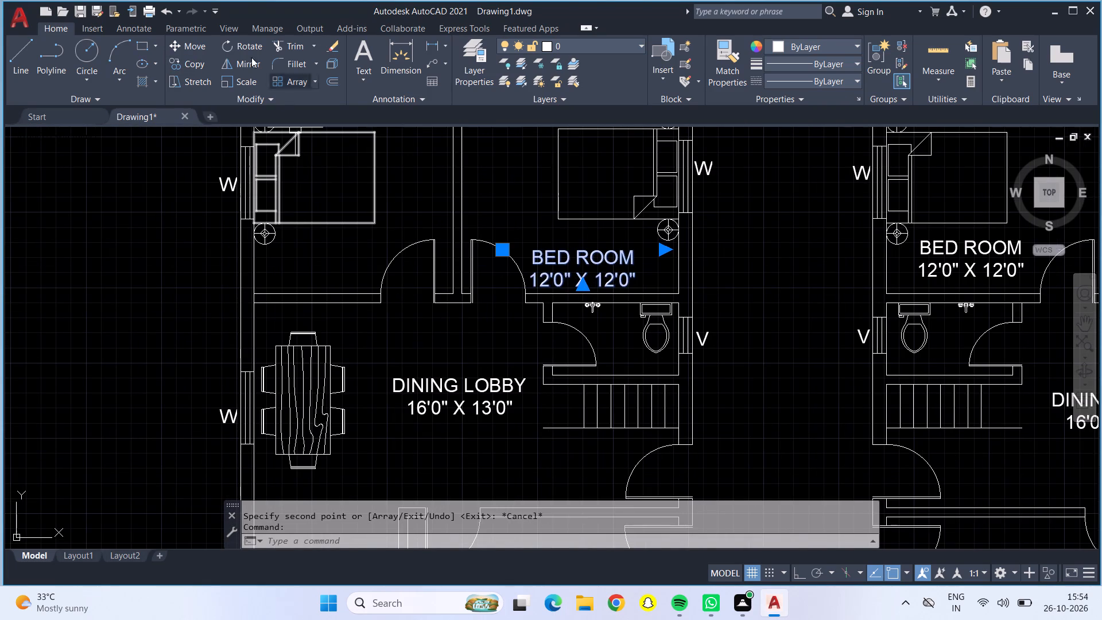
click(185, 51)
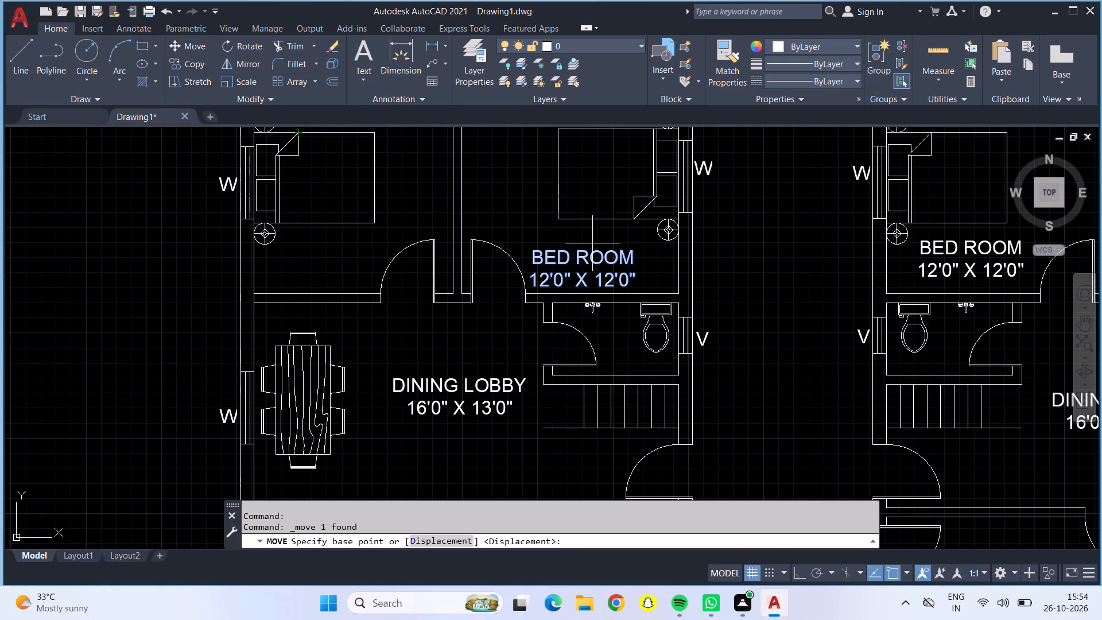
click(581, 273)
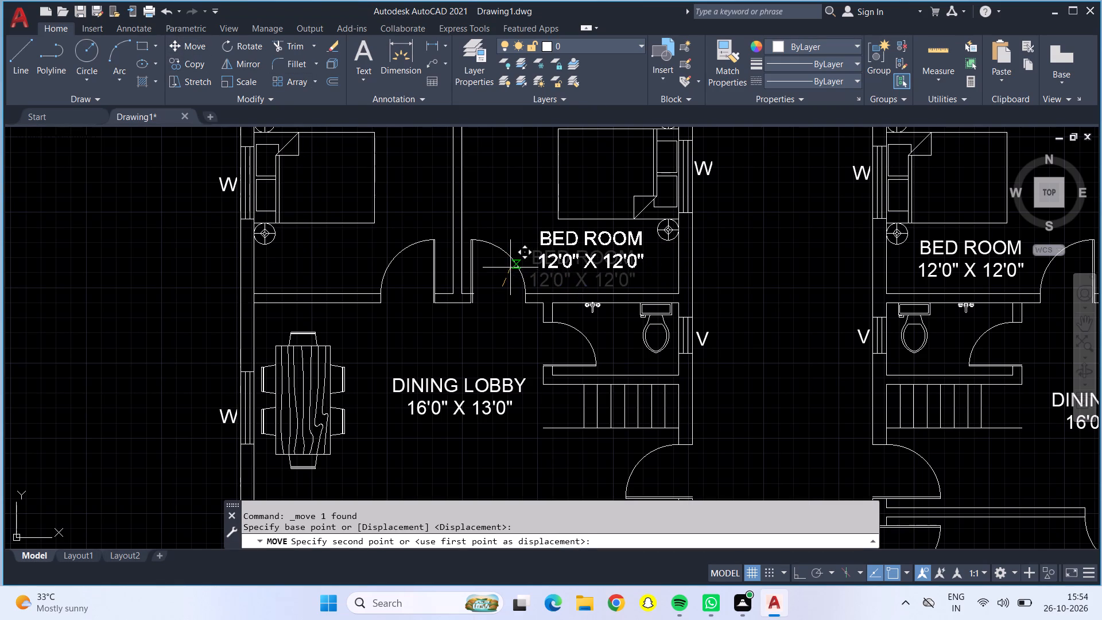
click(503, 275)
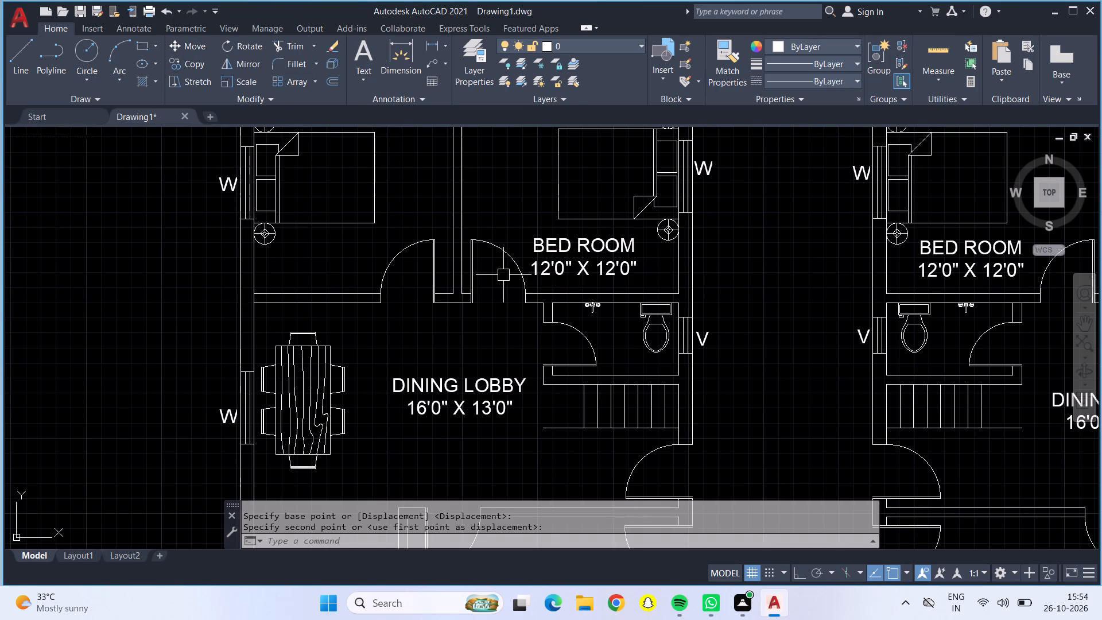
Delete the original BED ROOM 12'0" X 12'0" label above the bed in the western unit.
scroll(506, 274, down, 1)
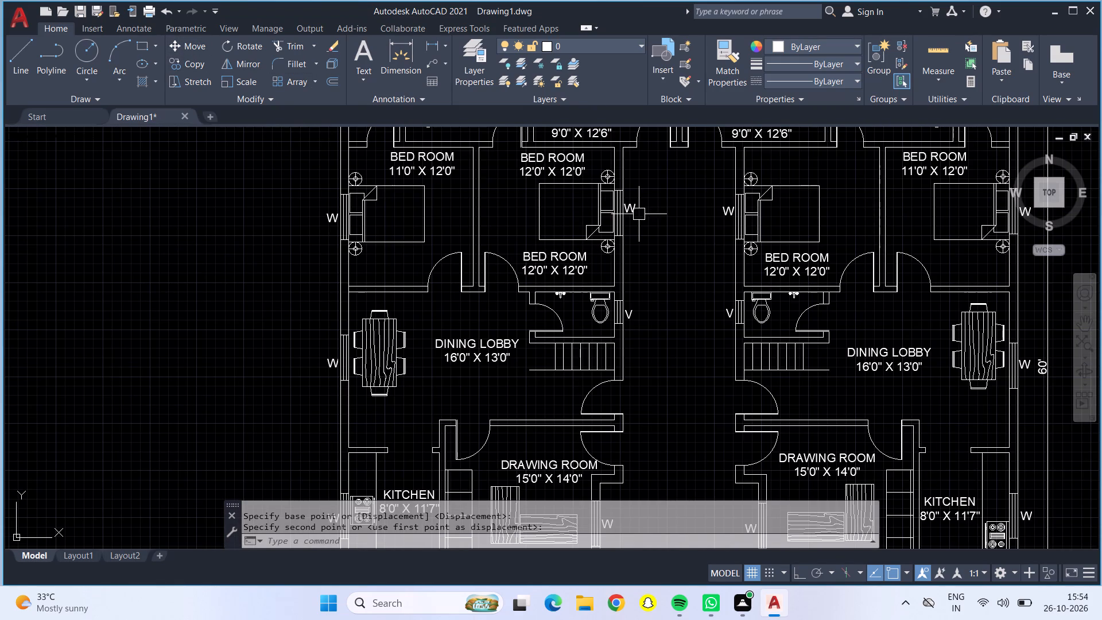
middle_drag(668, 232, 653, 266)
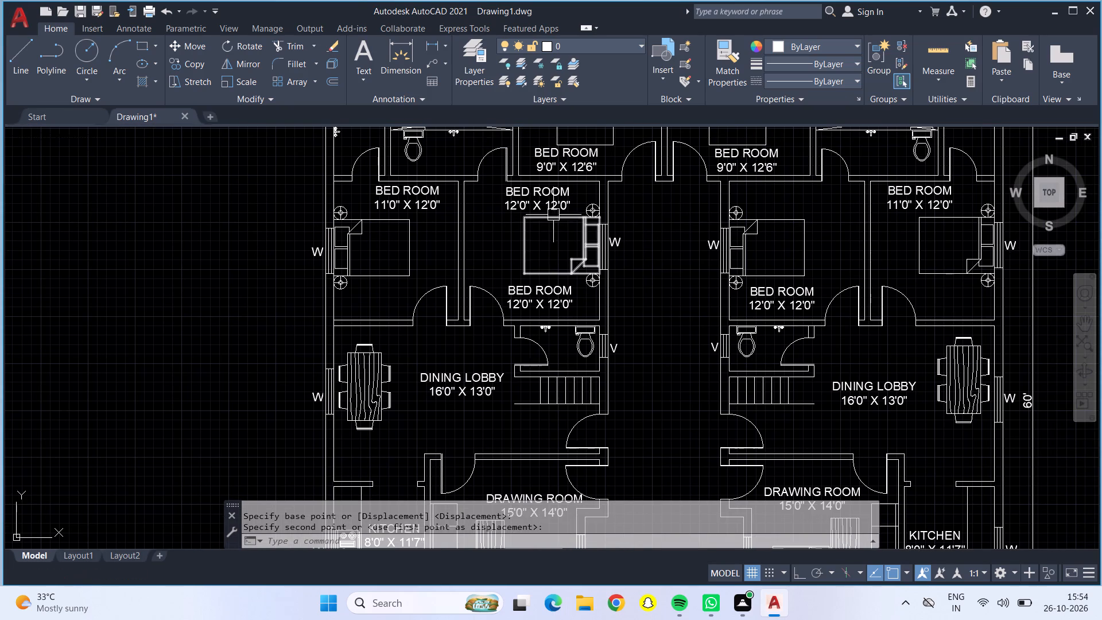
click(544, 199)
key(Delete)
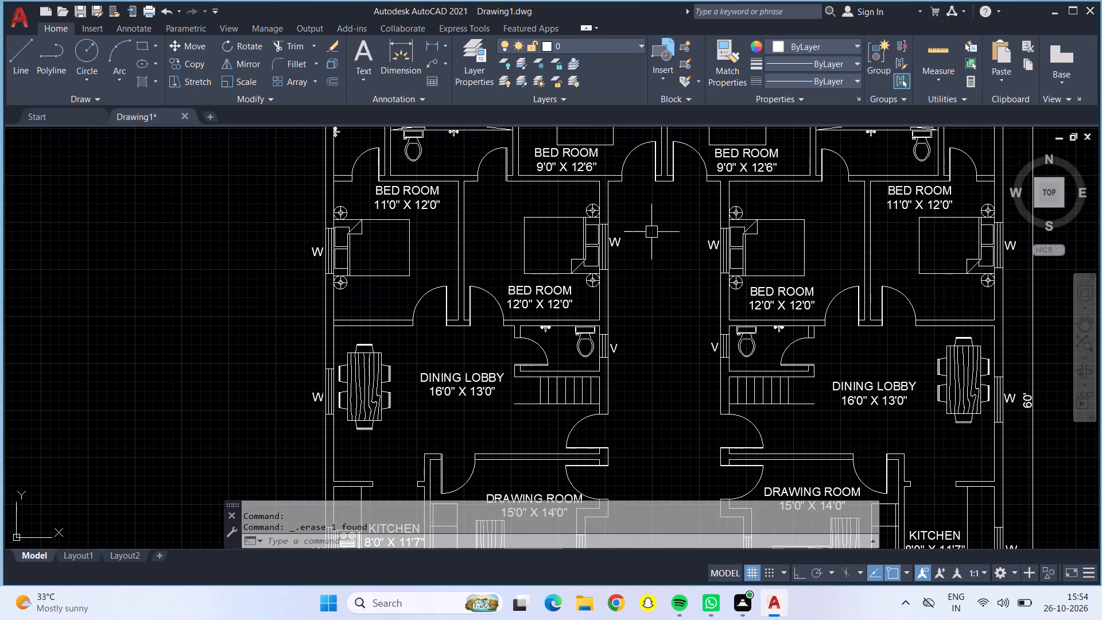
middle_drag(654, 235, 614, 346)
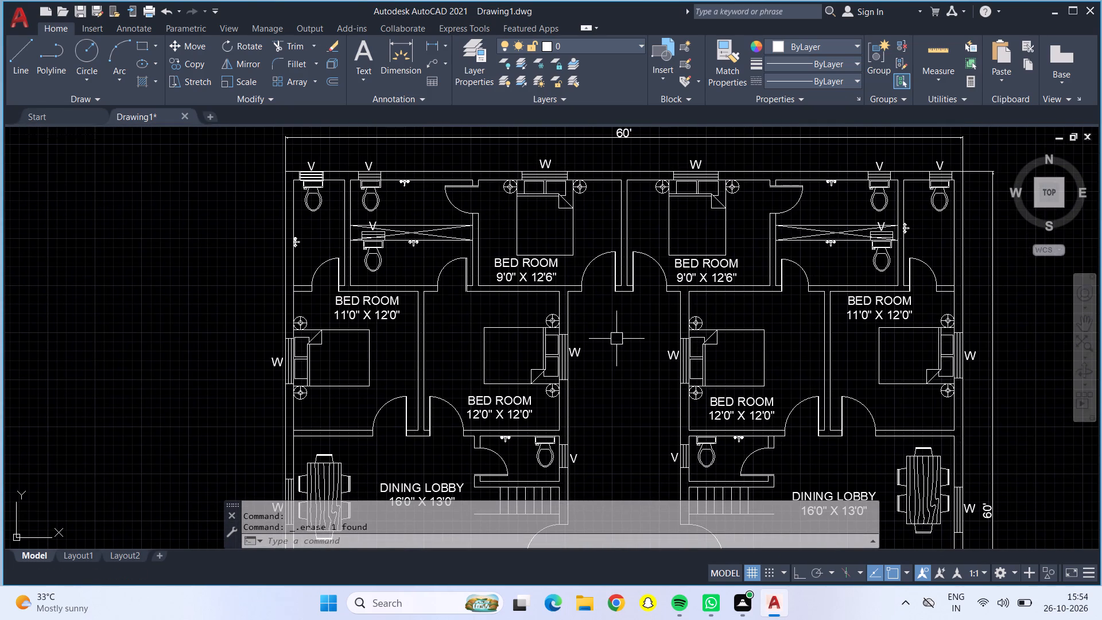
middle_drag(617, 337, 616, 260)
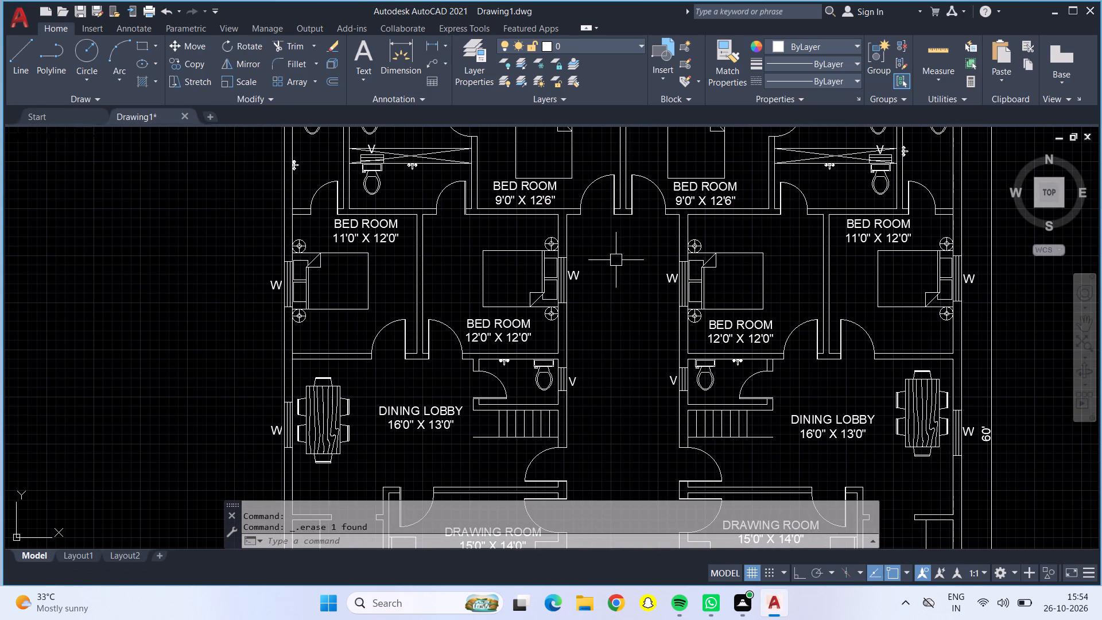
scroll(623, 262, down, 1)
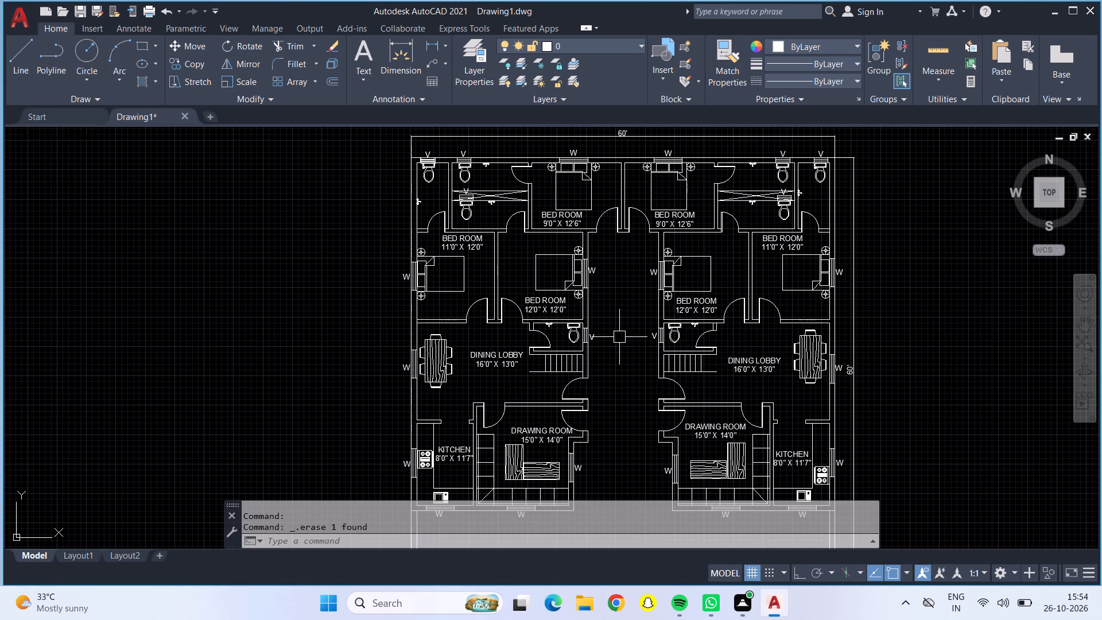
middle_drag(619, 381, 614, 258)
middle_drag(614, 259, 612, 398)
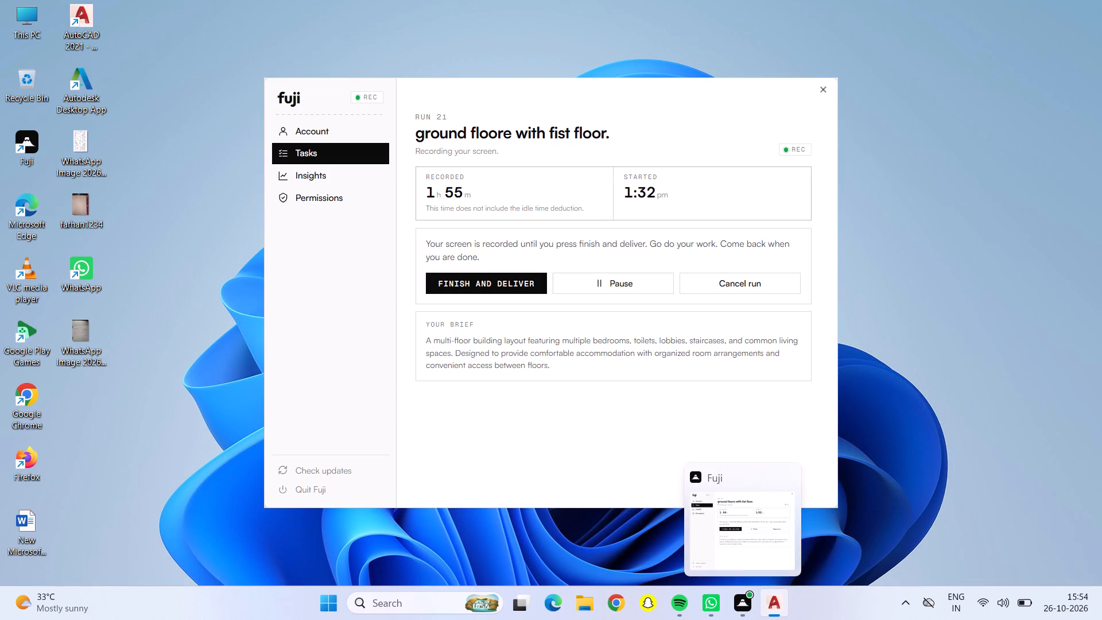
Place a multiline text box in the western unit's toilet north of the crossed shaft, with 7" text height and centred alignment.
scroll(472, 187, up, 2)
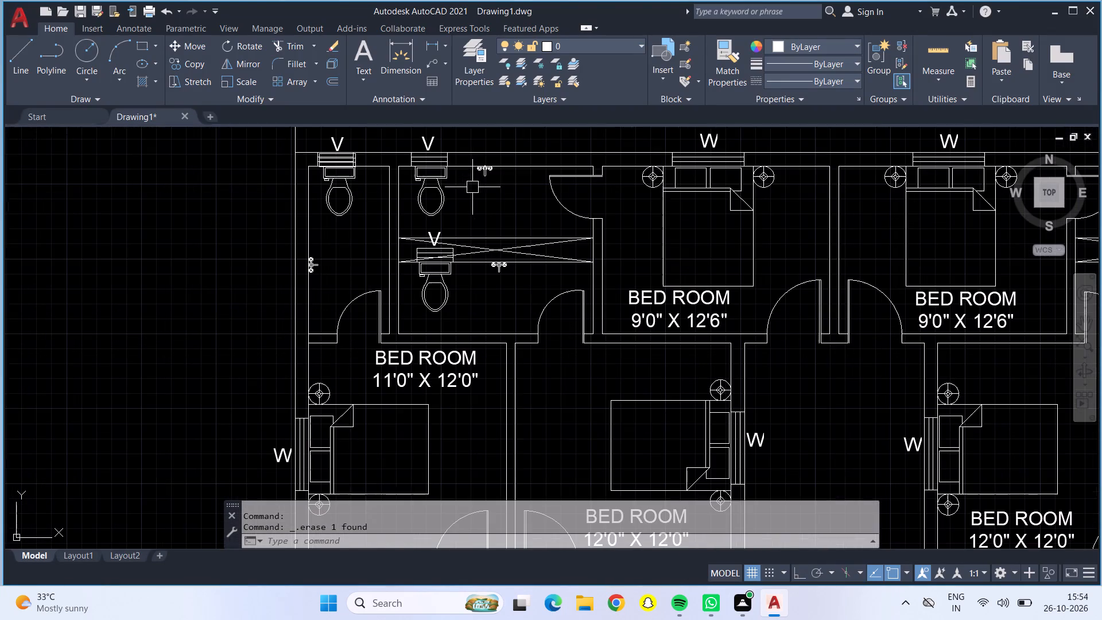
click(363, 44)
scroll(458, 204, up, 1)
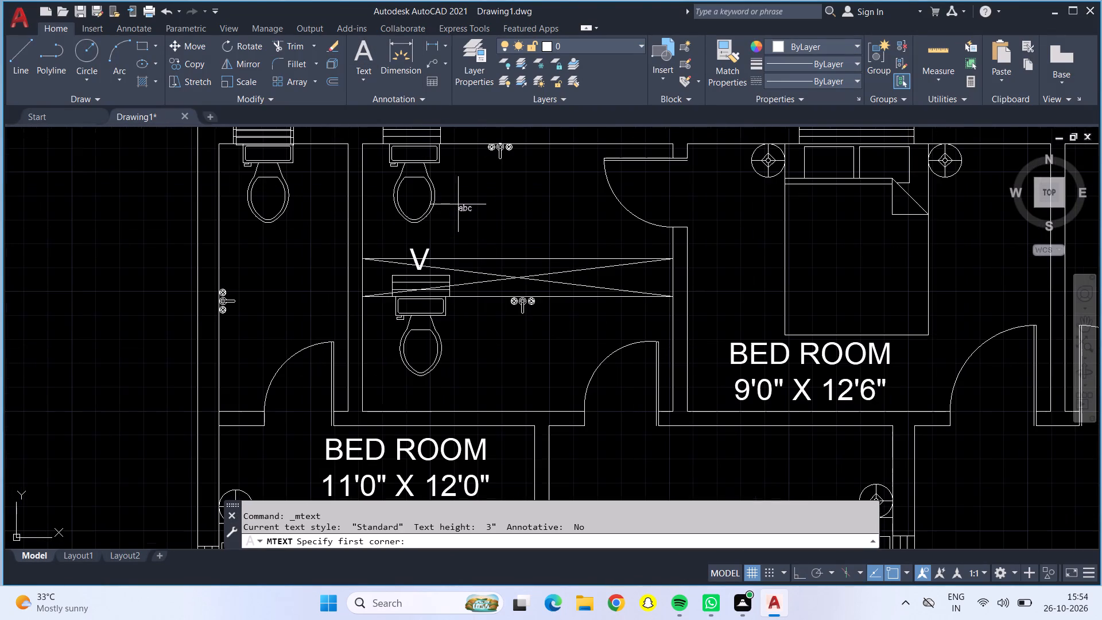
click(451, 193)
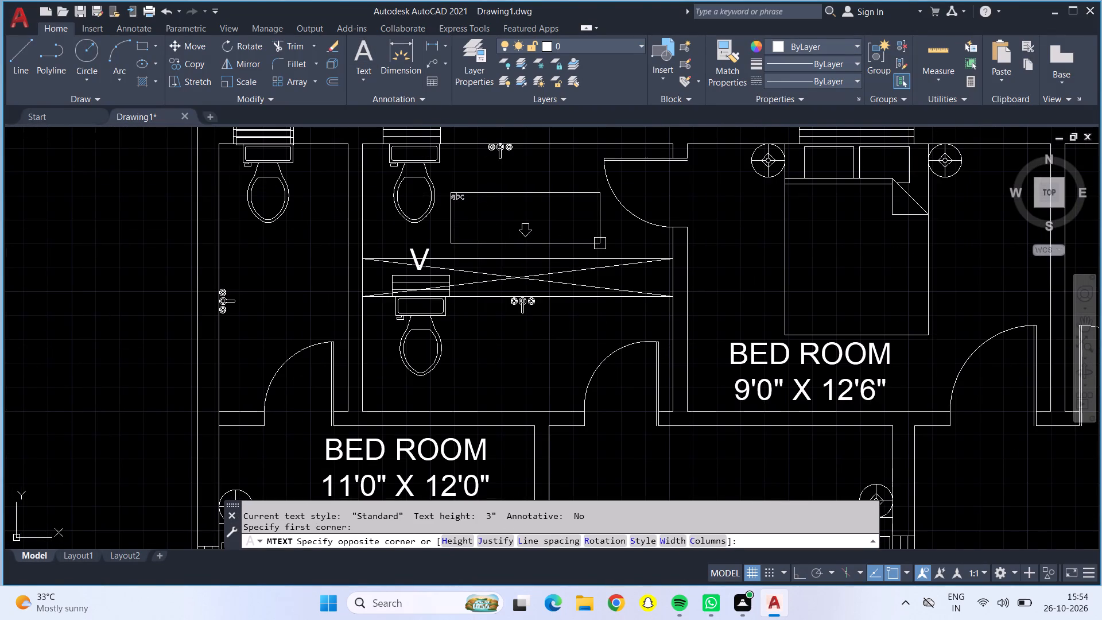
click(609, 243)
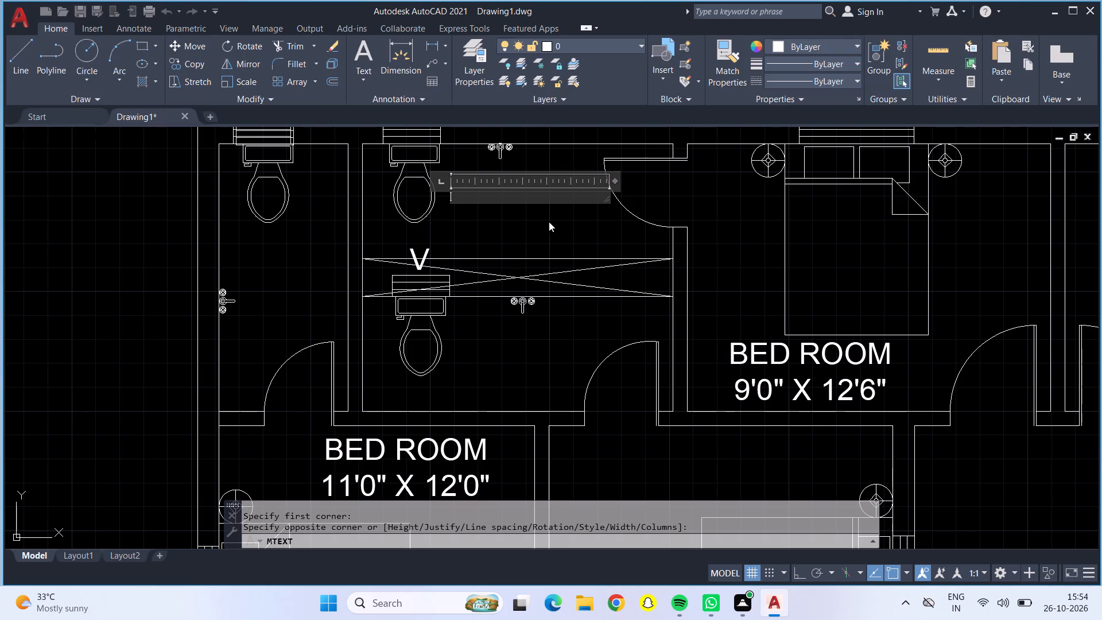
click(209, 60)
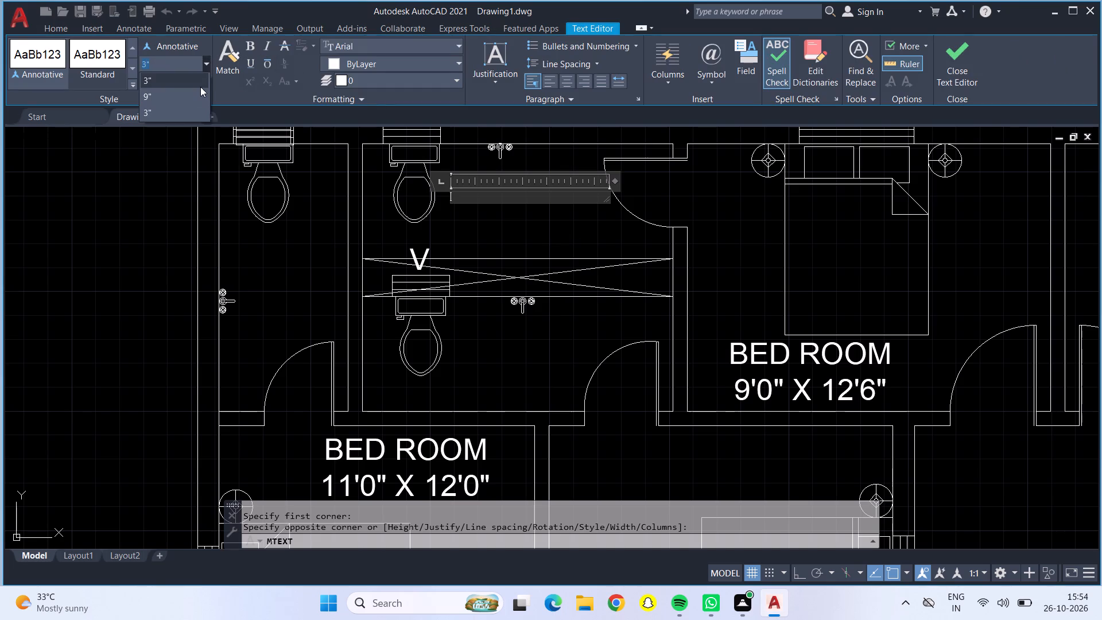
click(185, 64)
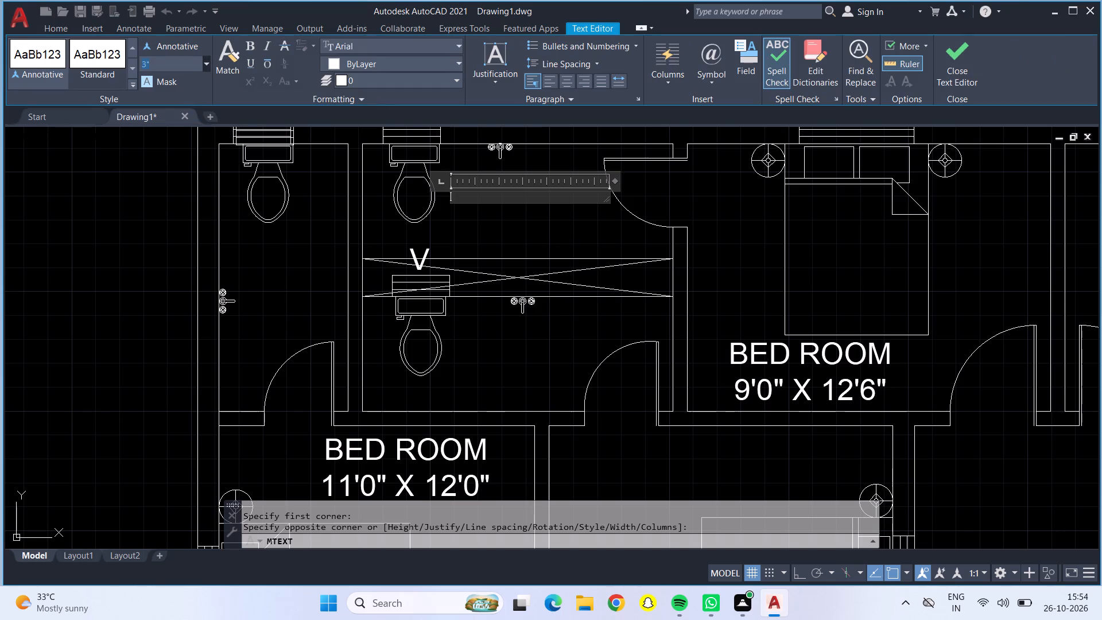
key(BackSpace)
key(BackSpace)
key(BackSpace)
text(7")
key(Return)
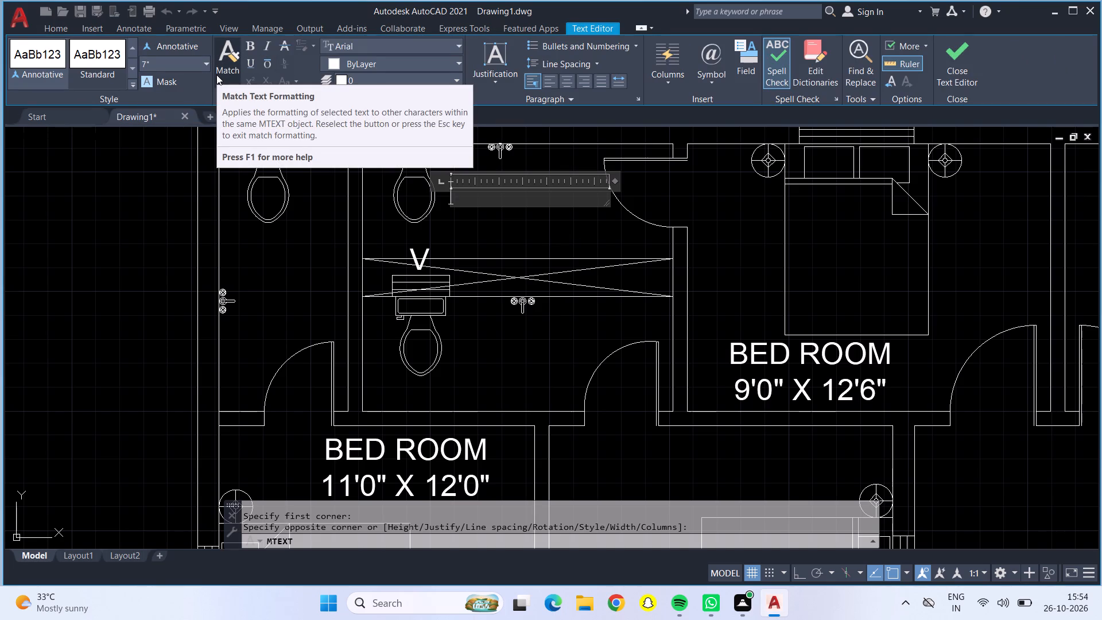
click(568, 81)
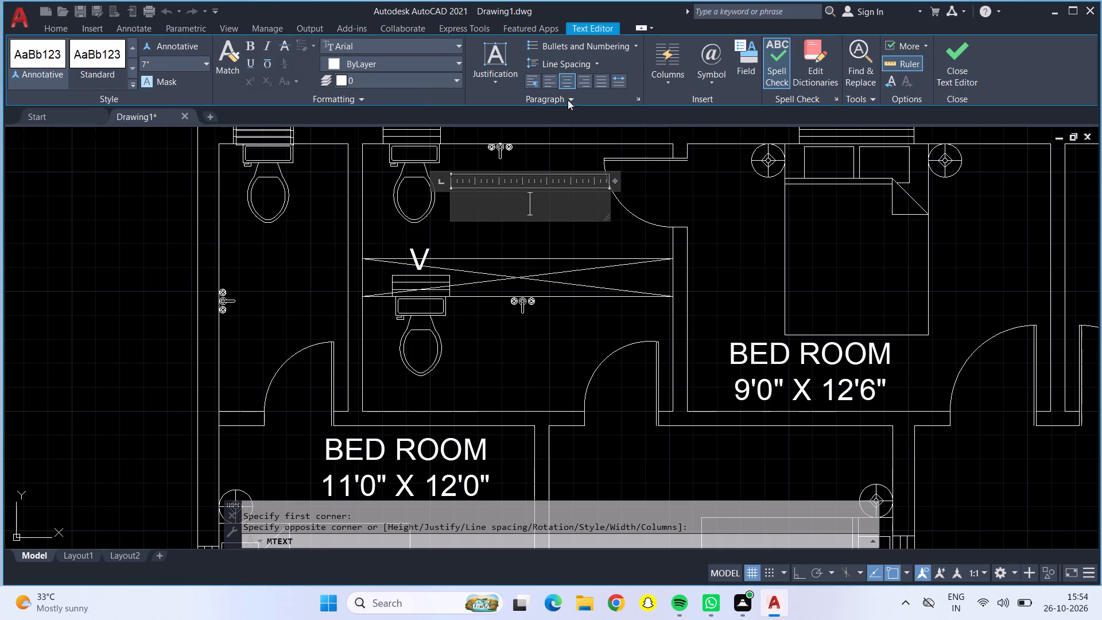
click(568, 197)
Enter the two-line label TOILET 4'0" X 9'4" in the text box and finish the text.
key(shift+t)
key(shift+o)
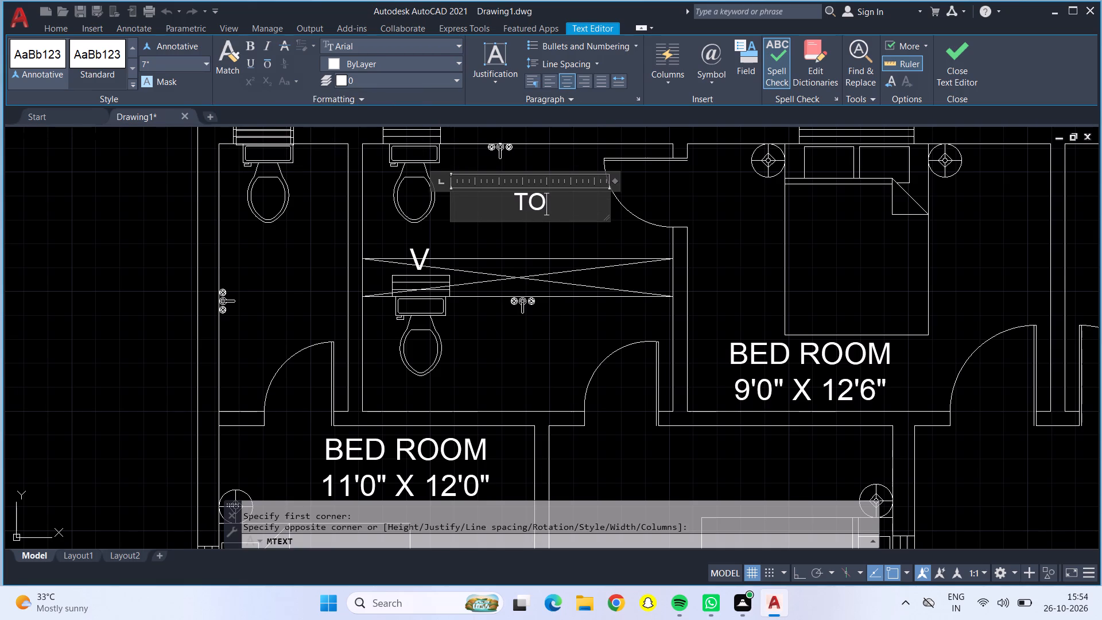
key(shift+i)
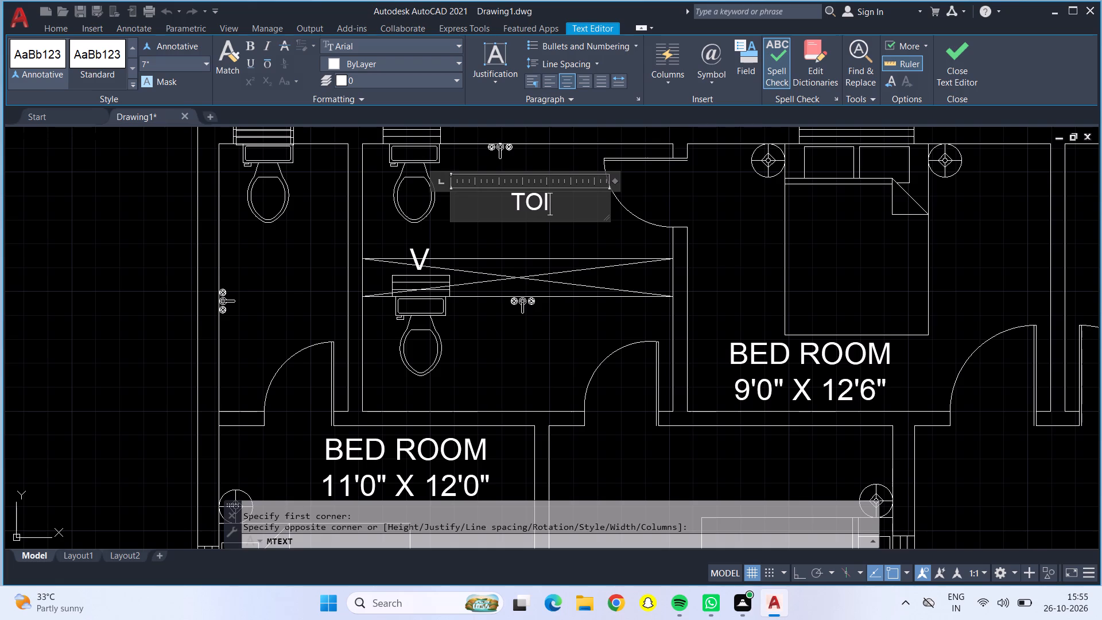
text(LET)
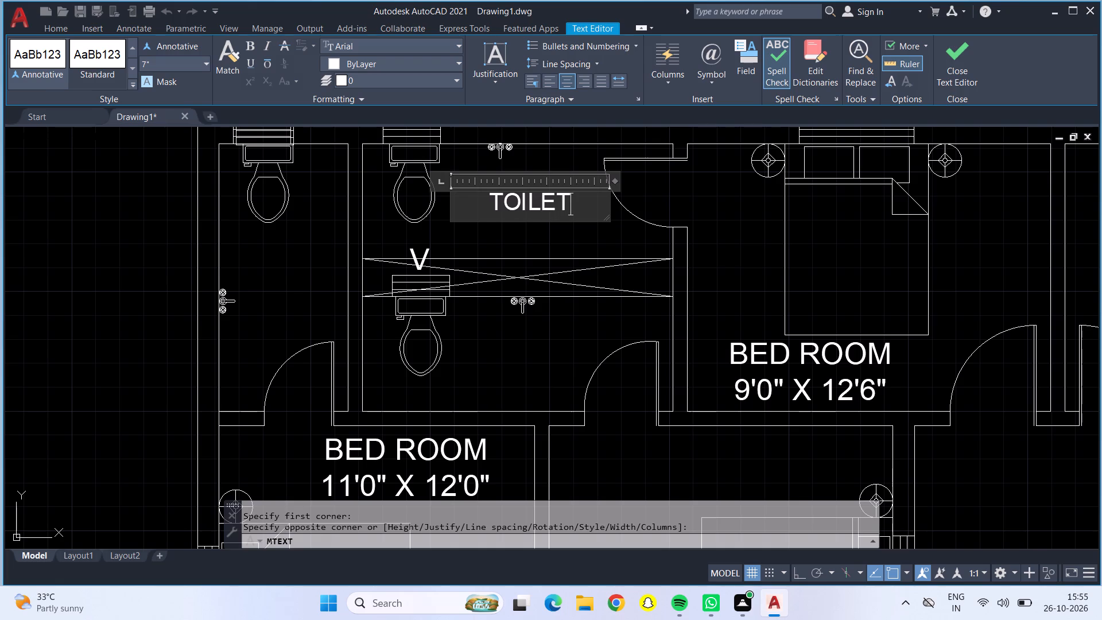
key(shift+Return)
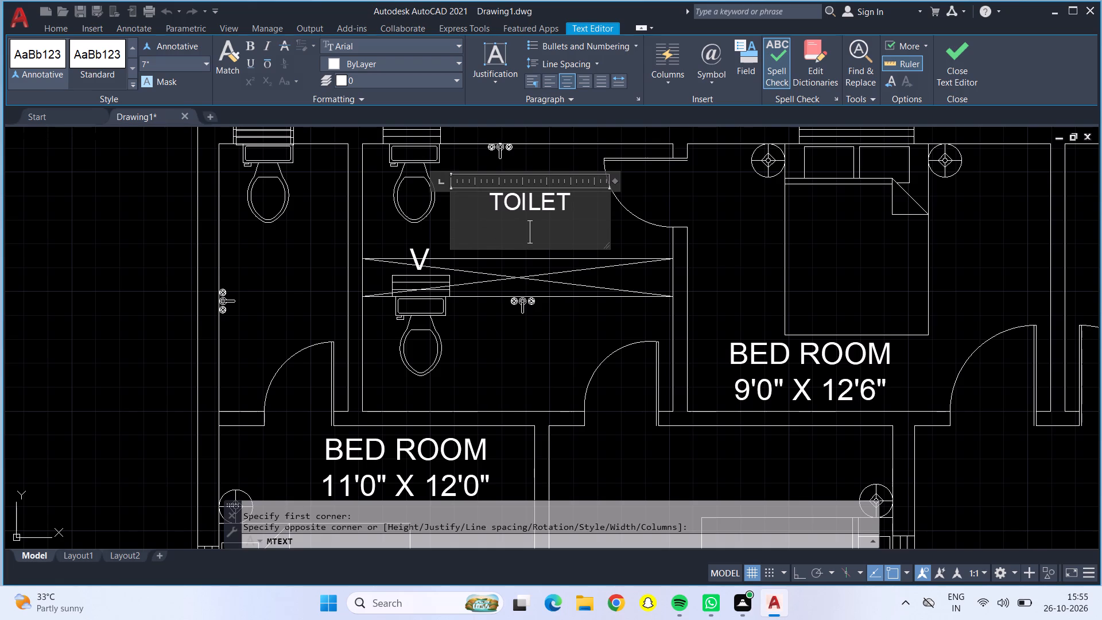
key(4)
key(apostrophe)
text(0" X)
key(space)
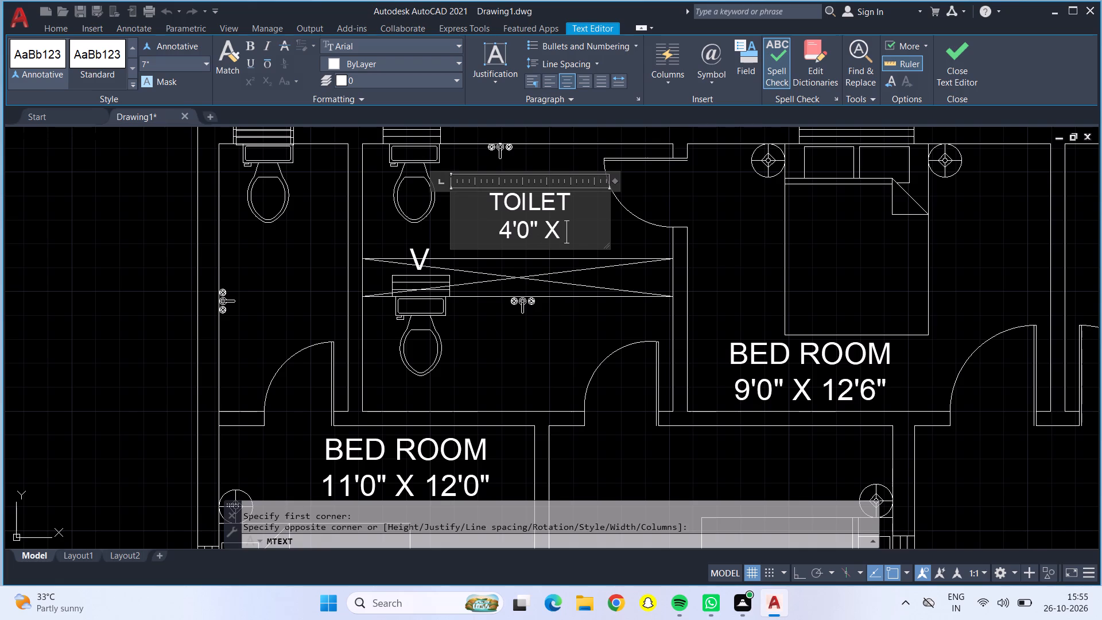
key(9)
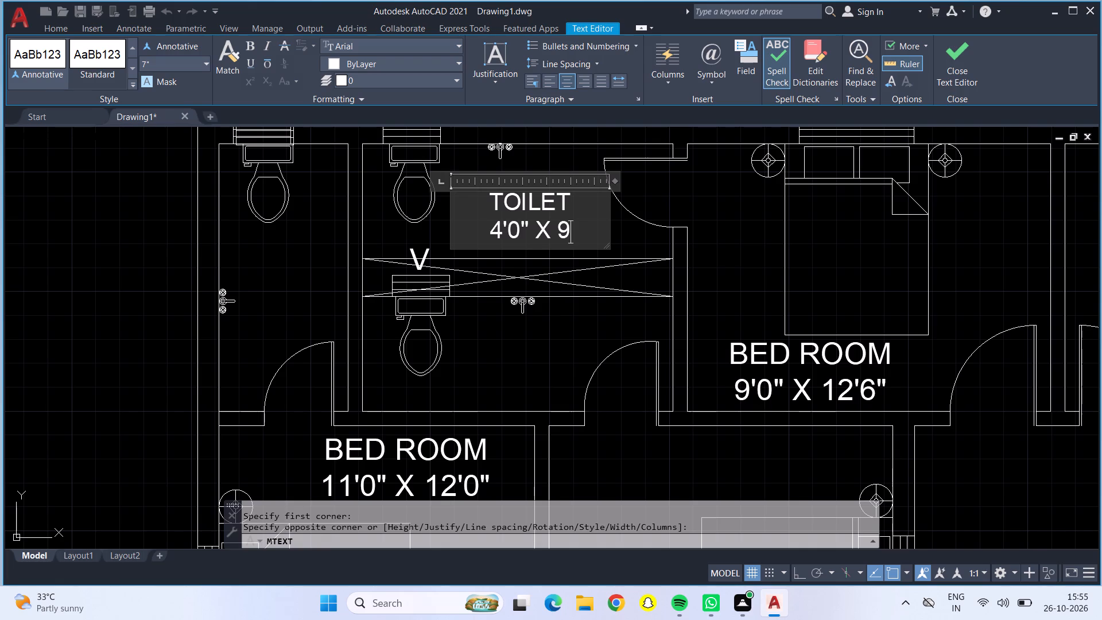
key(apostrophe)
key(4)
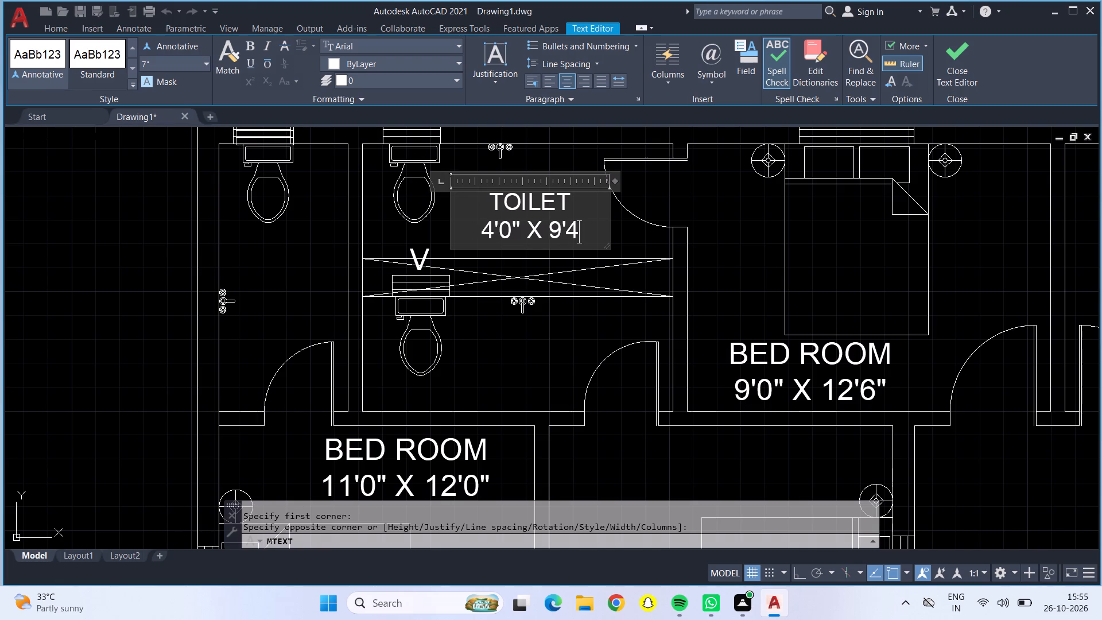
key(shift+quotedbl)
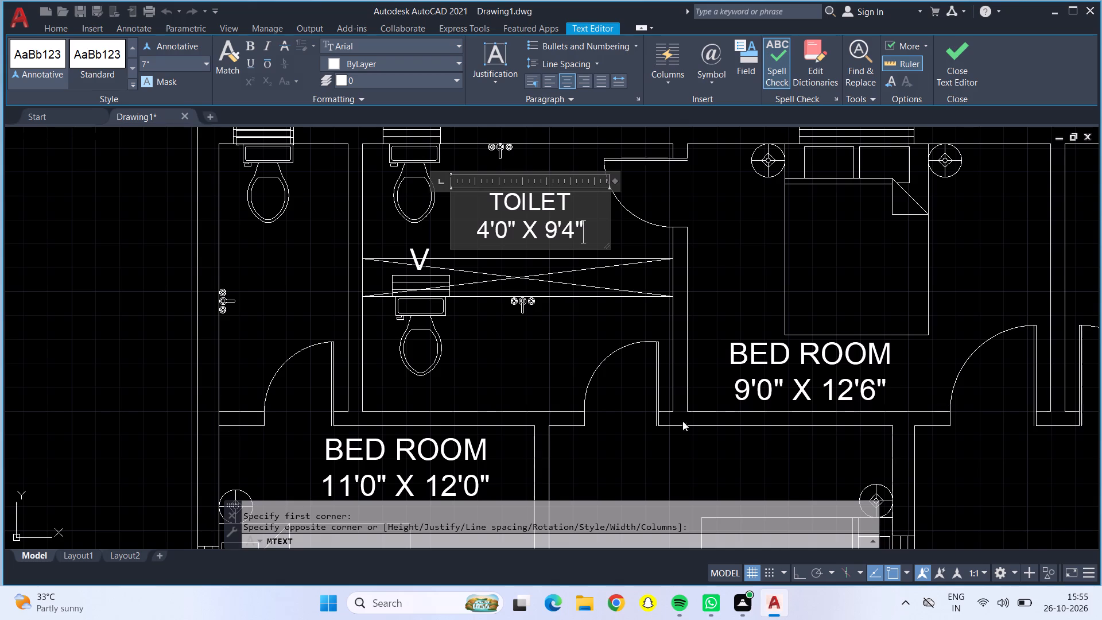
click(732, 299)
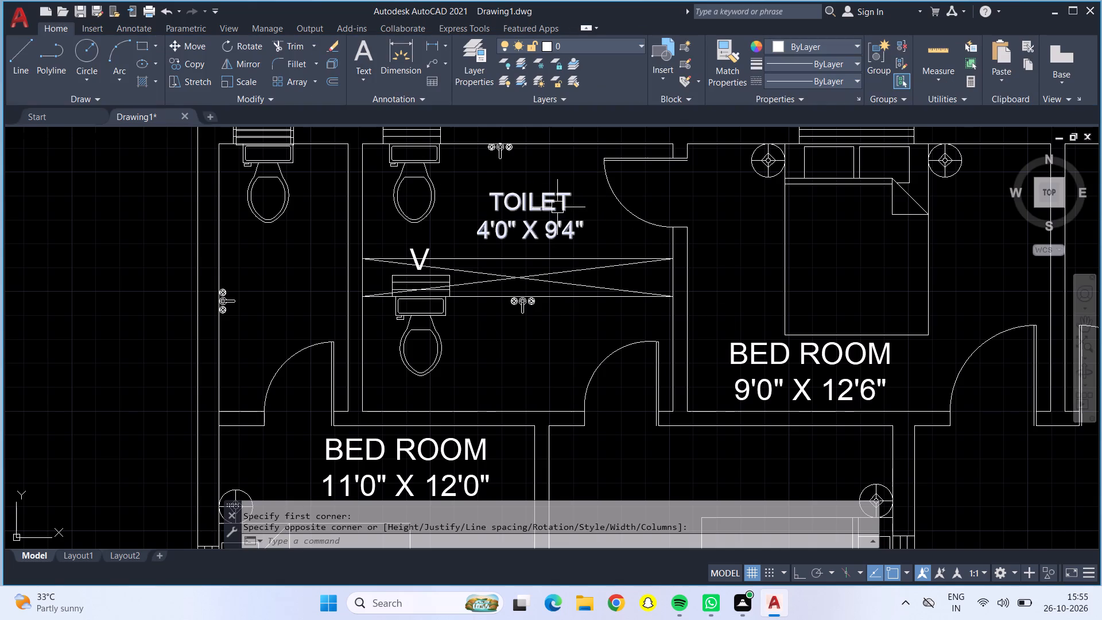
Copy the TOILET 4'0" X 9'4" label into the narrow outer corner toilets of the western and eastern units.
click(557, 207)
click(173, 58)
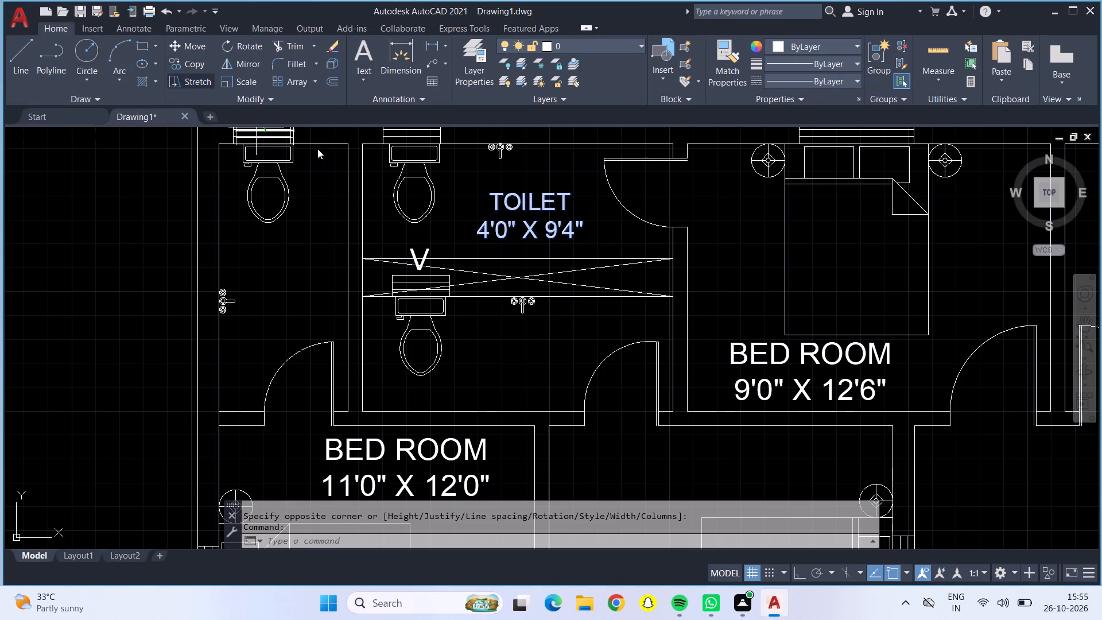
click(552, 227)
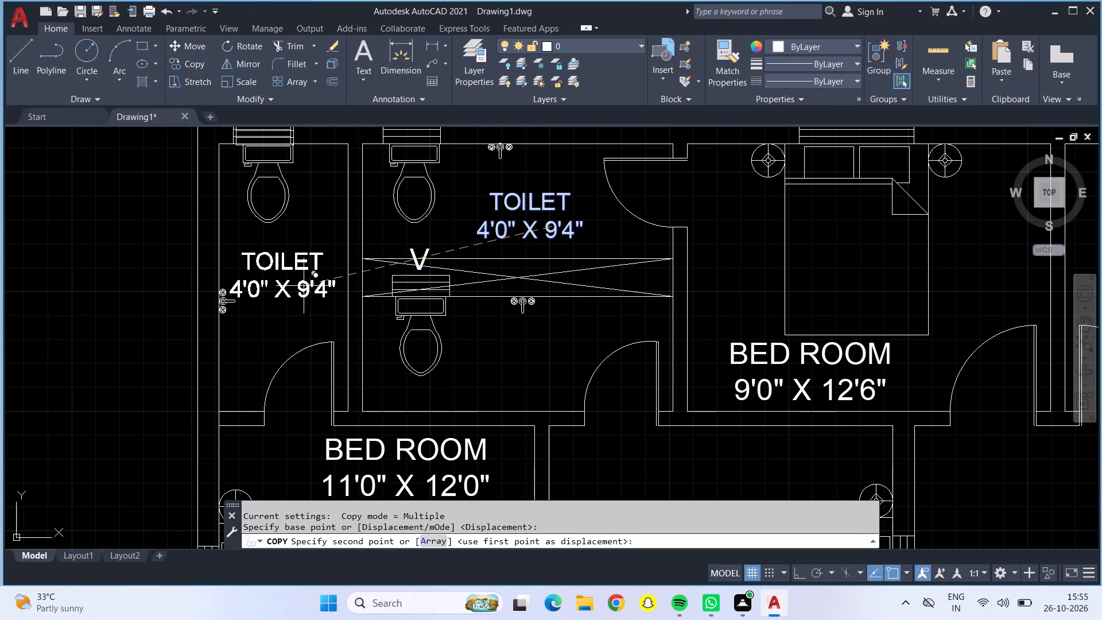
click(309, 276)
scroll(312, 276, down, 2)
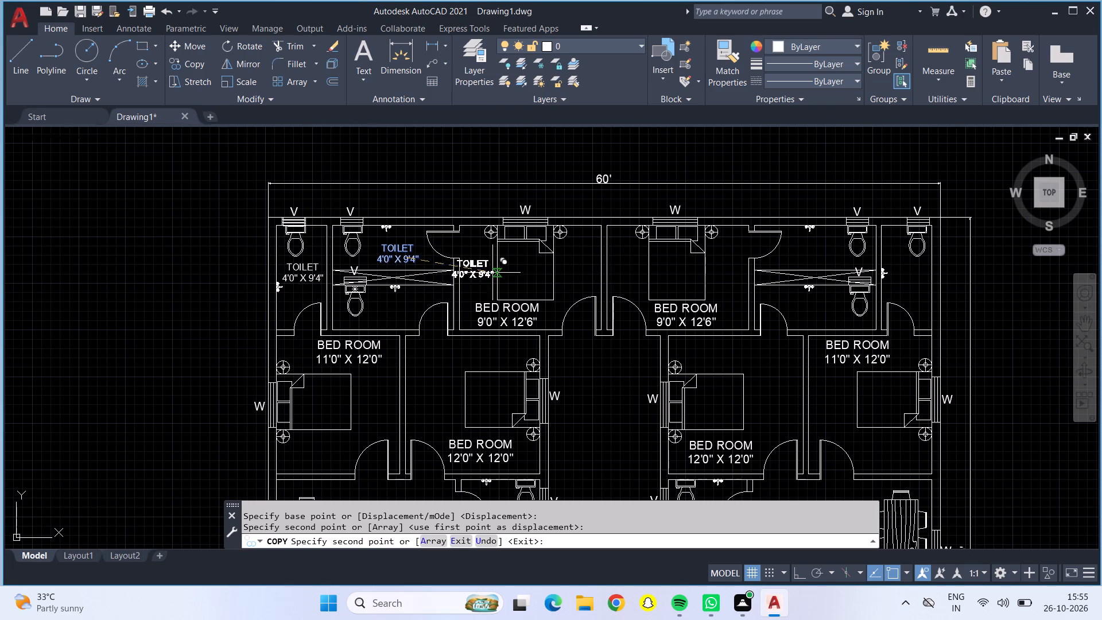
scroll(915, 277, up, 3)
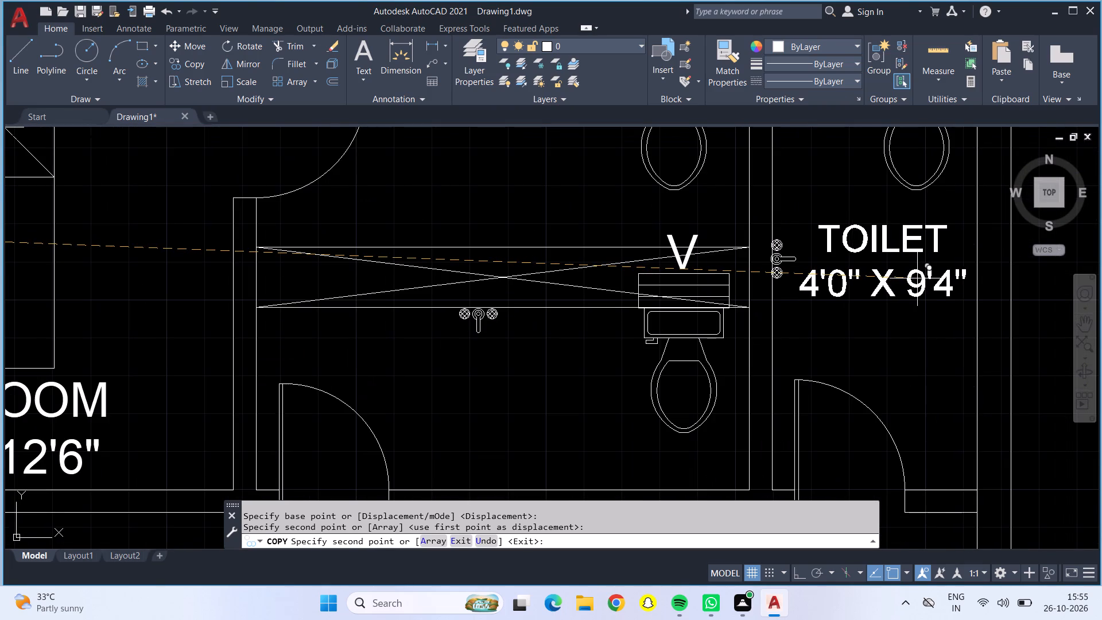
click(918, 278)
Copy the same TOILET label into the toilets beside the stairs, first in the eastern unit and then in the western unit.
scroll(918, 278, down, 3)
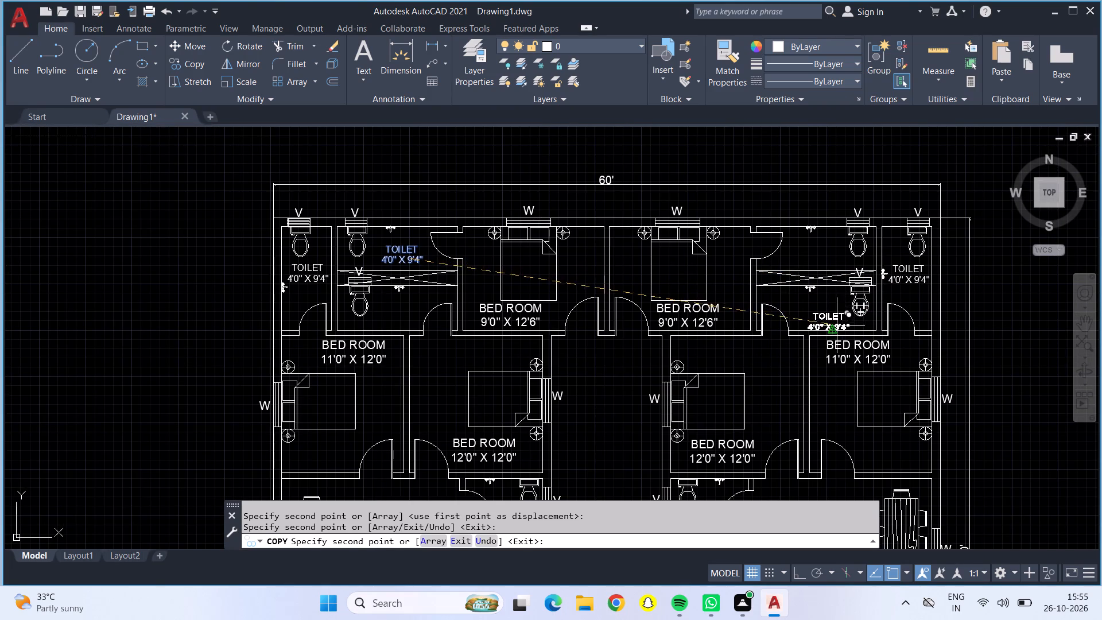
scroll(829, 332, down, 1)
scroll(750, 448, up, 2)
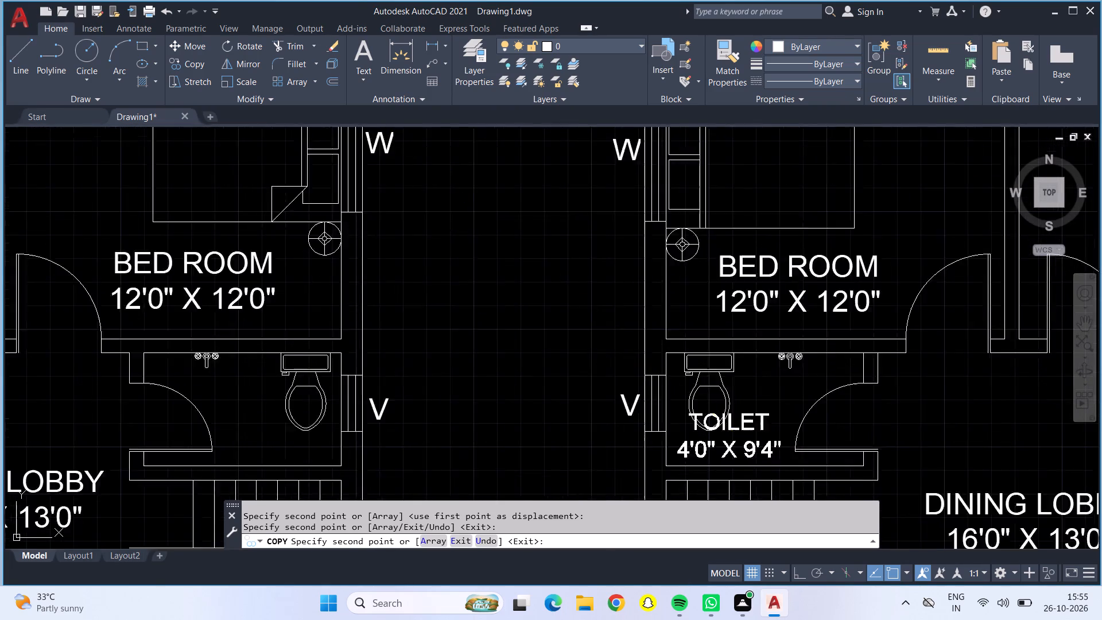
scroll(750, 447, up, 2)
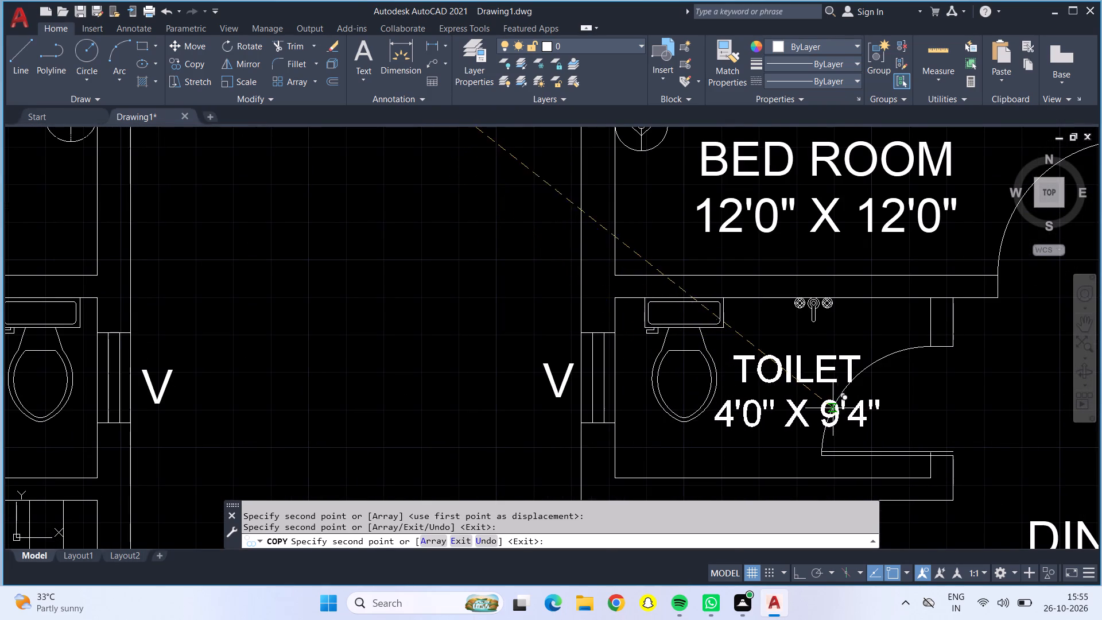
scroll(841, 406, up, 1)
click(841, 406)
scroll(850, 405, down, 3)
scroll(492, 406, up, 2)
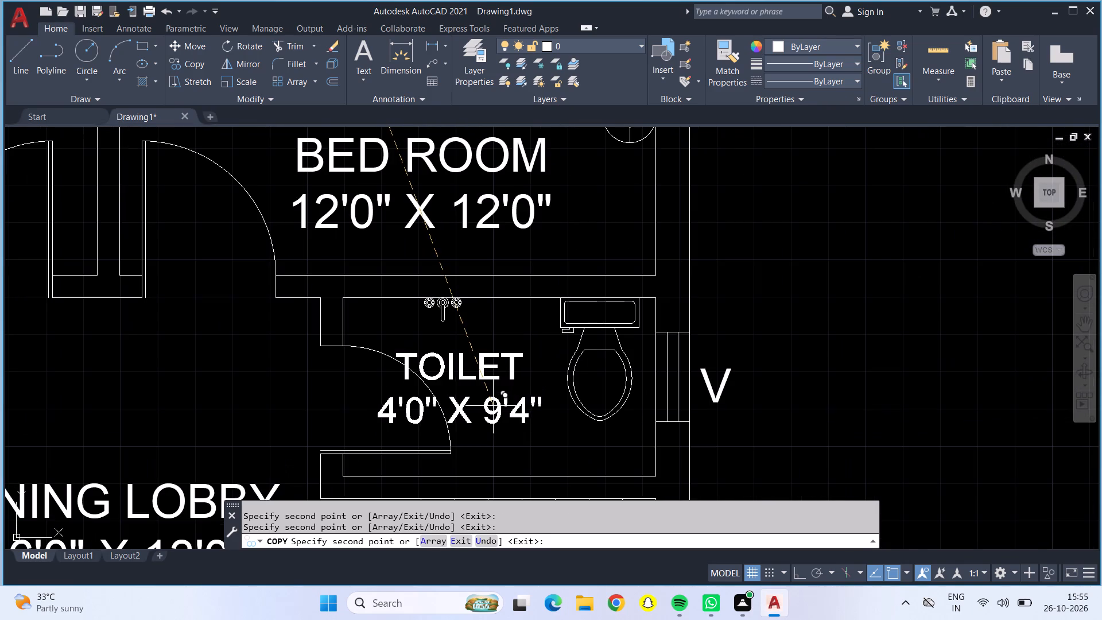
click(499, 407)
Copy the TOILET label into the toilets south of the crossed shafts in the western and eastern units.
scroll(499, 407, down, 3)
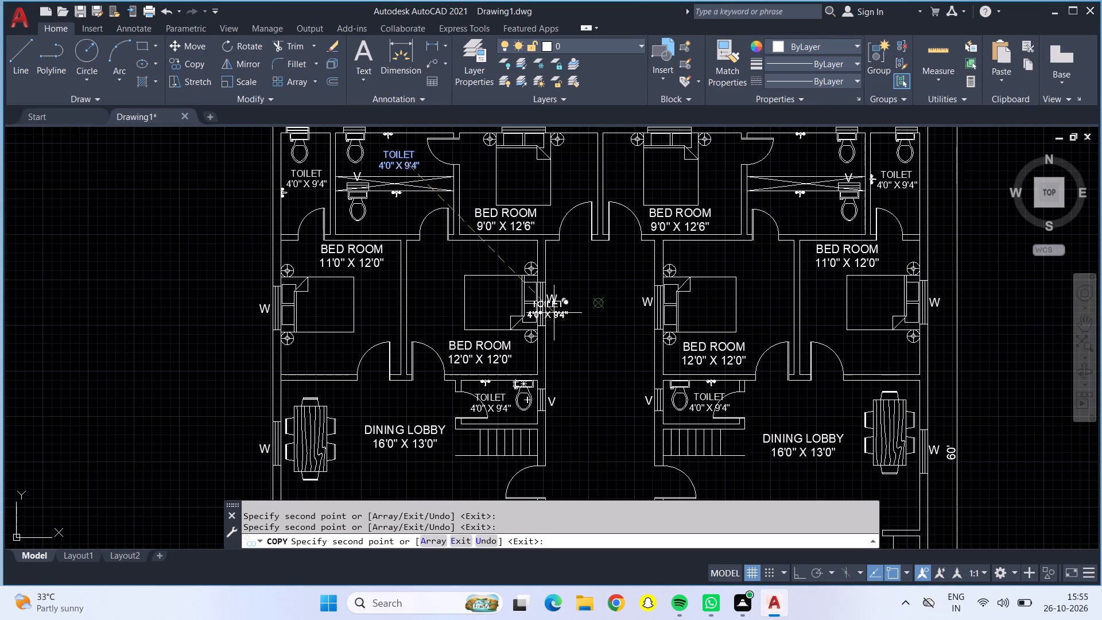
scroll(401, 219, up, 2)
click(398, 220)
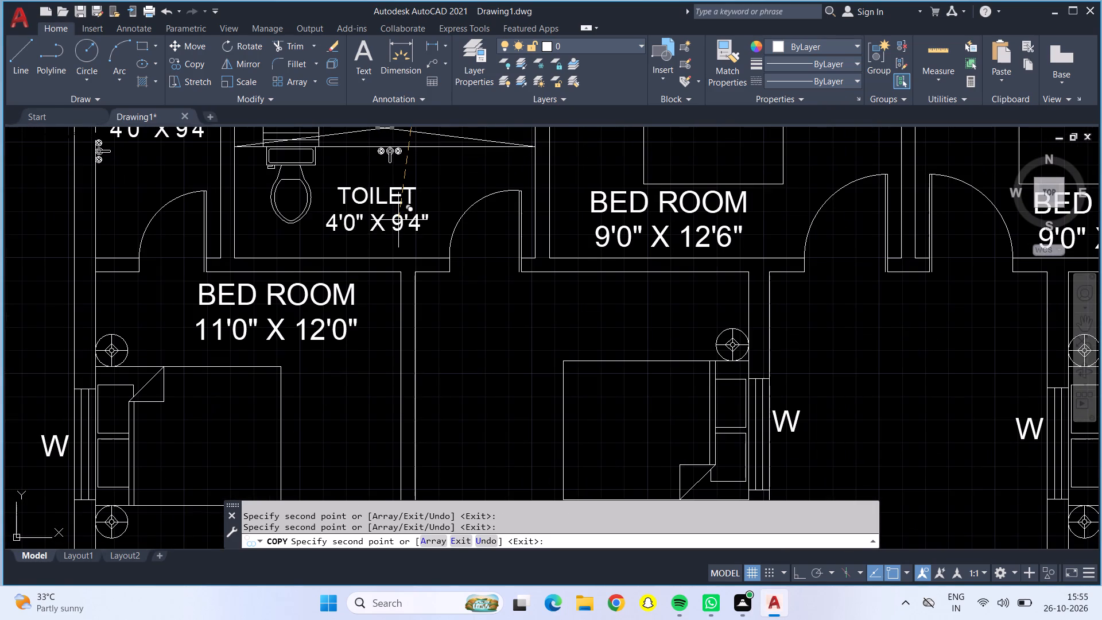
scroll(440, 230, down, 2)
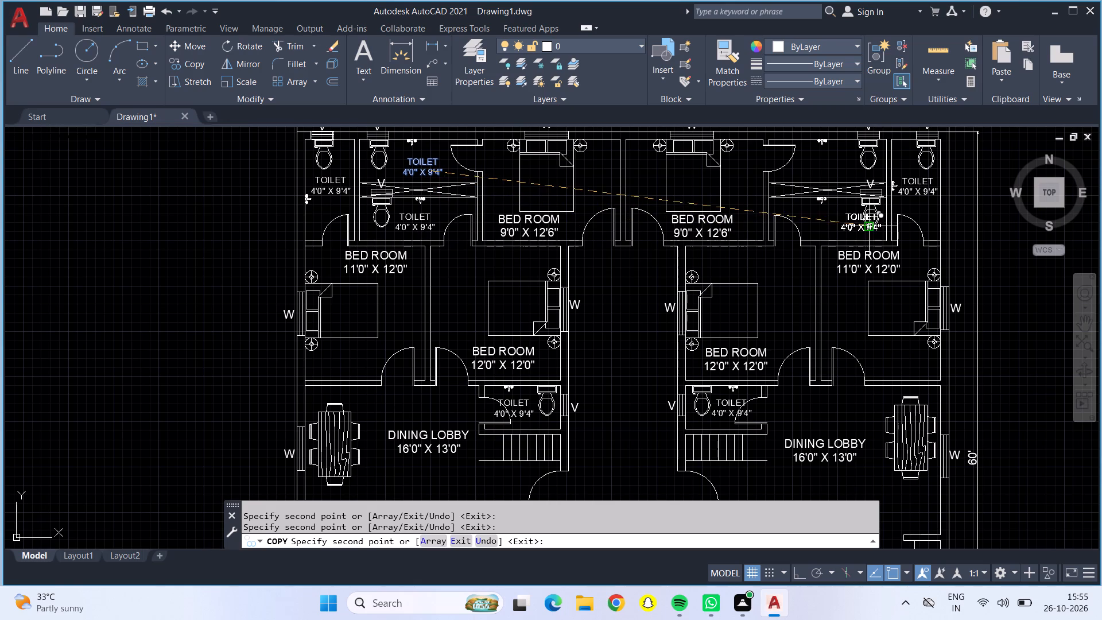
scroll(835, 227, up, 2)
click(835, 227)
Copy the TOILET label into the eastern unit's toilet north of the crossed shaft and end the copying.
scroll(835, 227, down, 2)
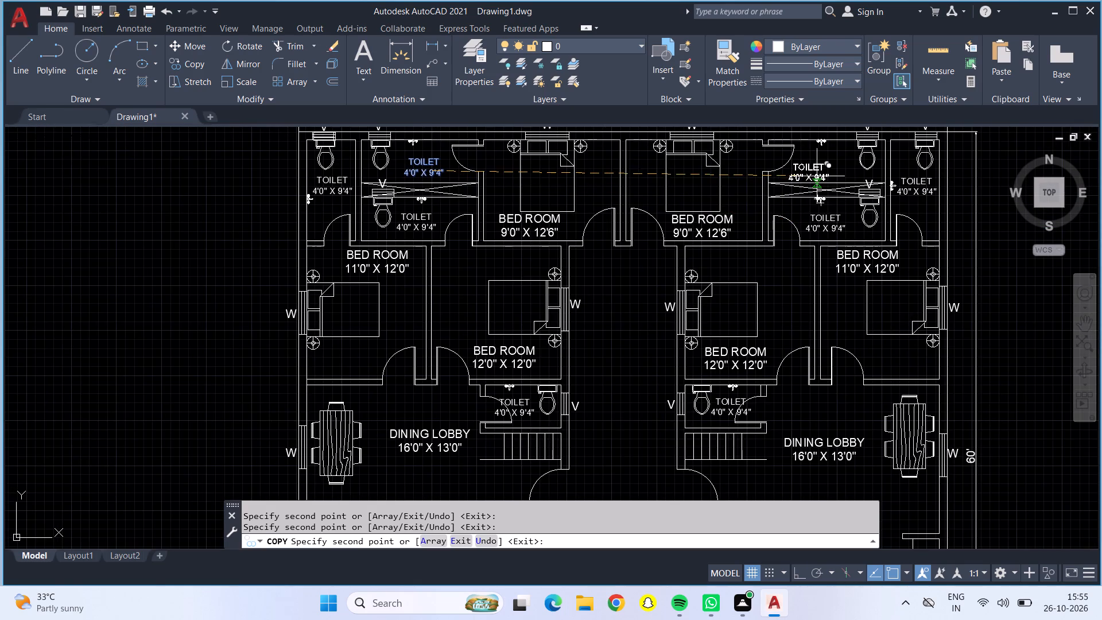
scroll(823, 173, up, 2)
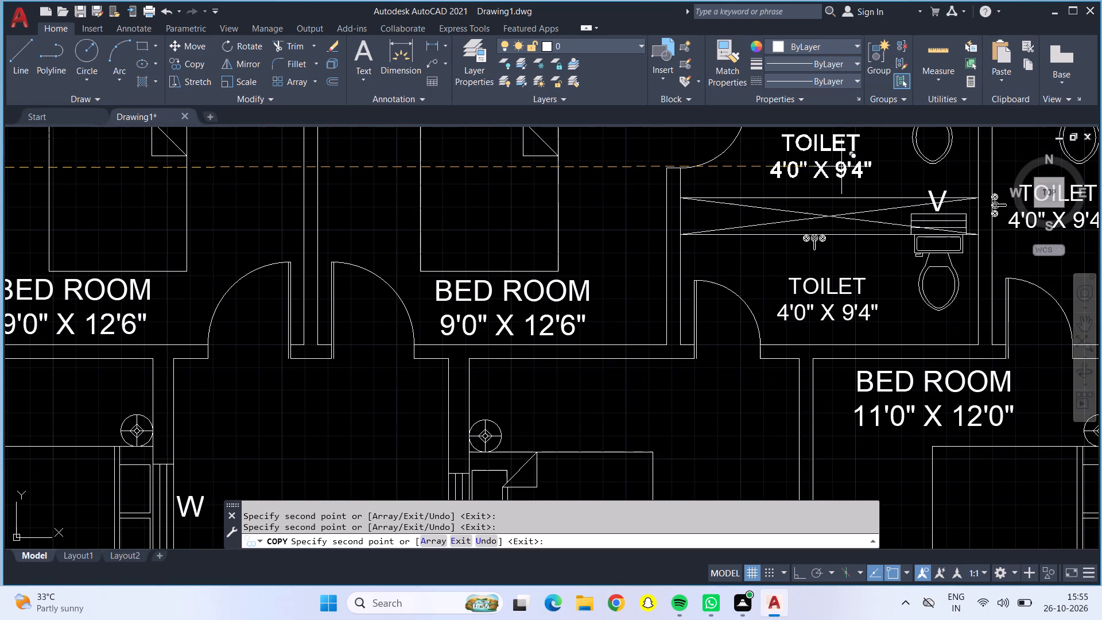
click(848, 166)
scroll(848, 166, down, 3)
key(Escape)
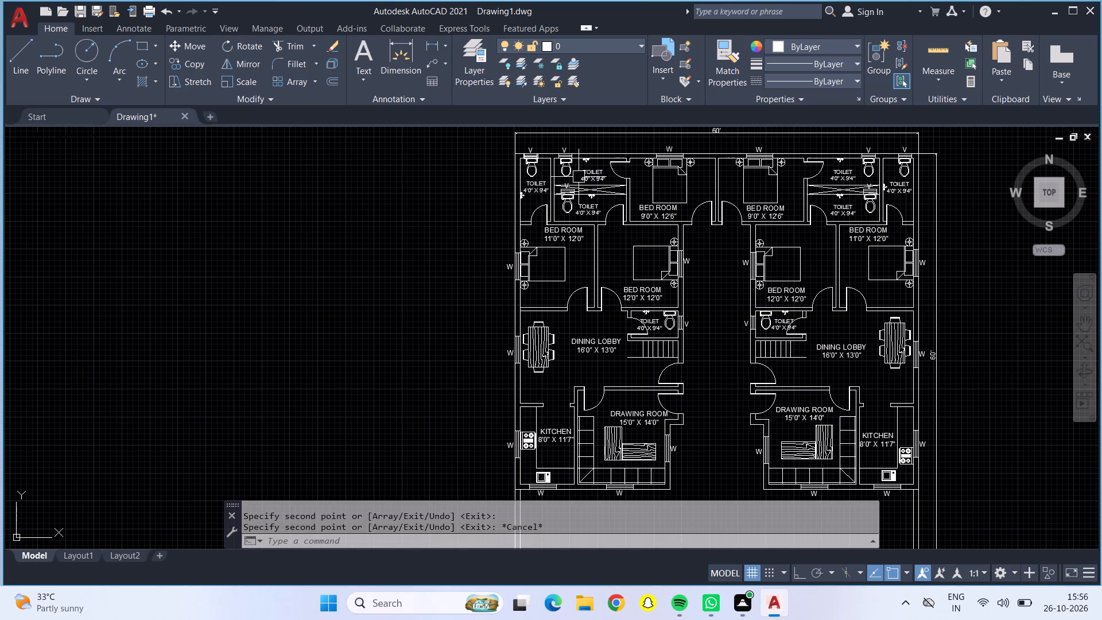
Change the dimensions in the western unit's TOILET label north of the crossed shaft to 4'0" X 10'0".
scroll(579, 178, up, 2)
double_click(622, 175)
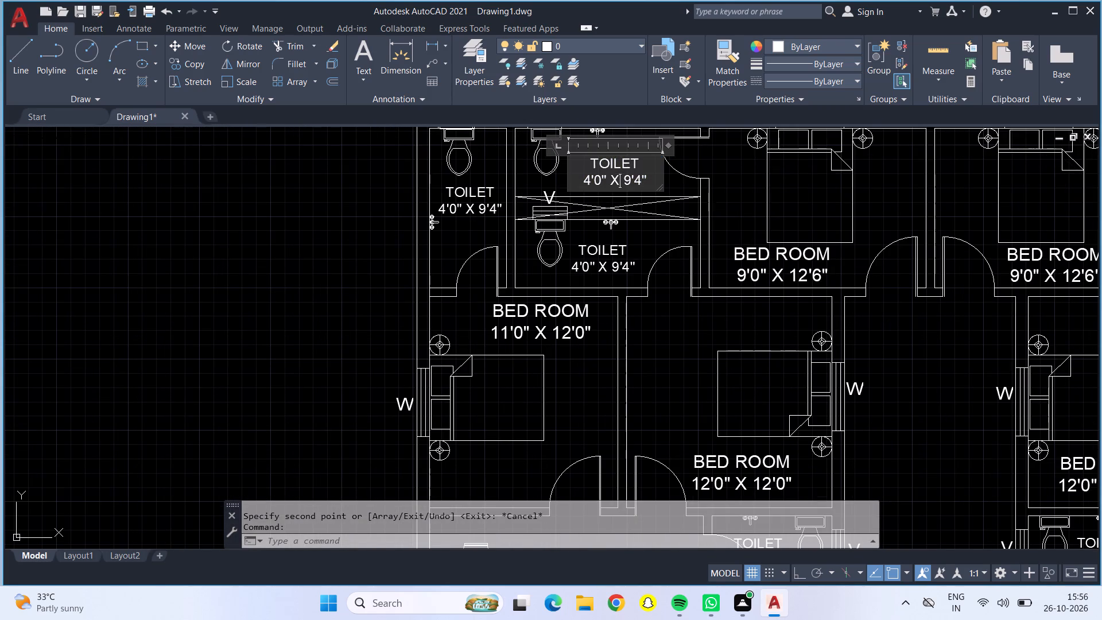
click(646, 183)
key(BackSpace)
key(BackSpace)
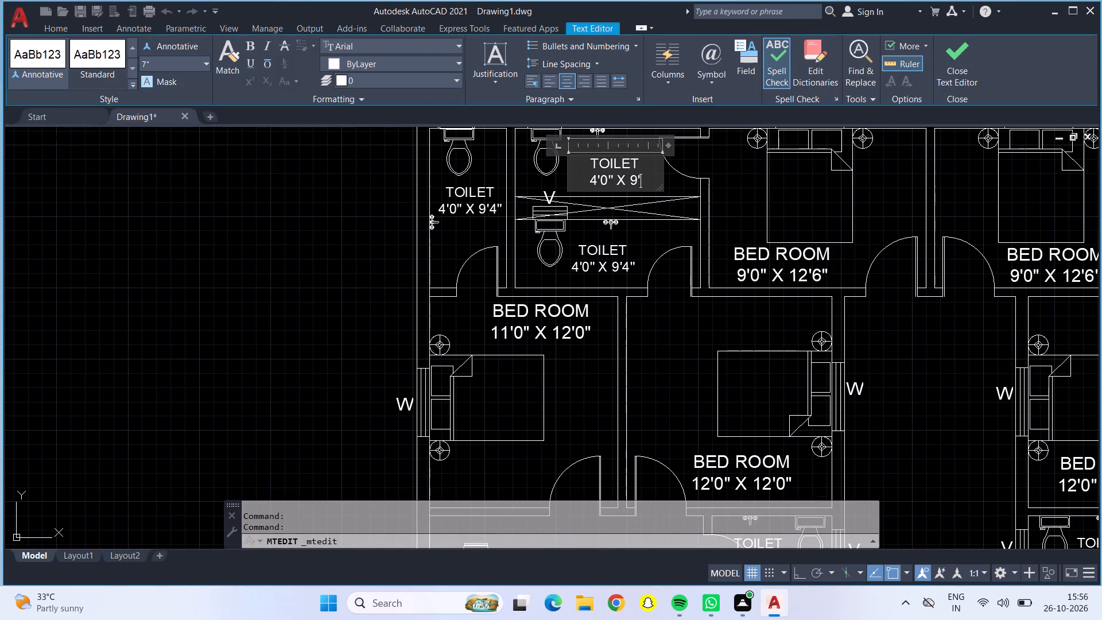
key(BackSpace)
key(BackSpace)
text(10')
text(0")
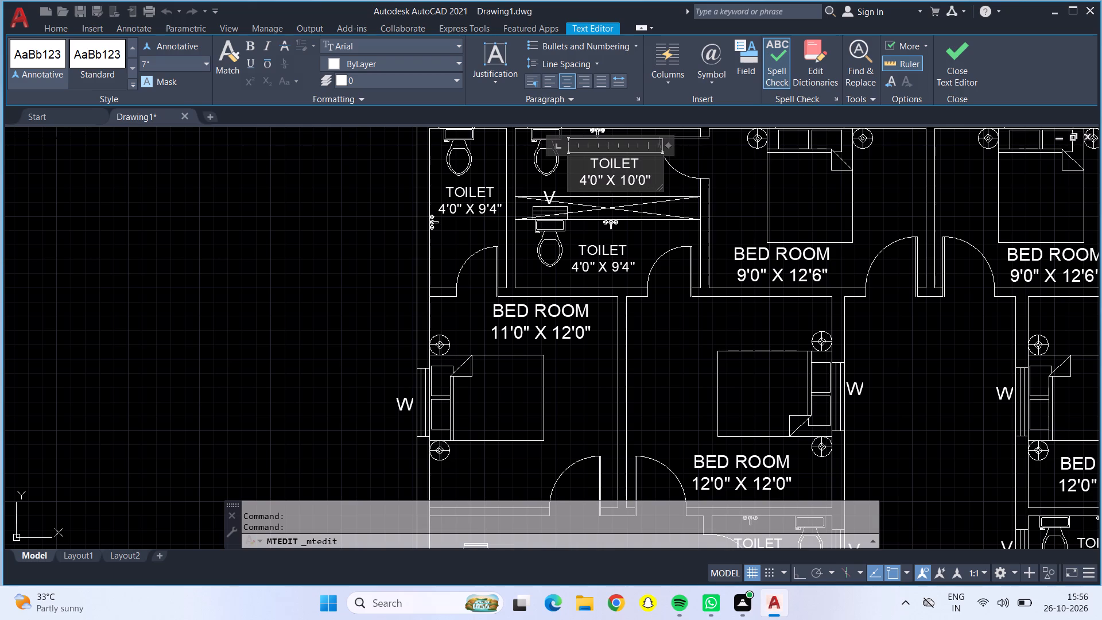
click(658, 230)
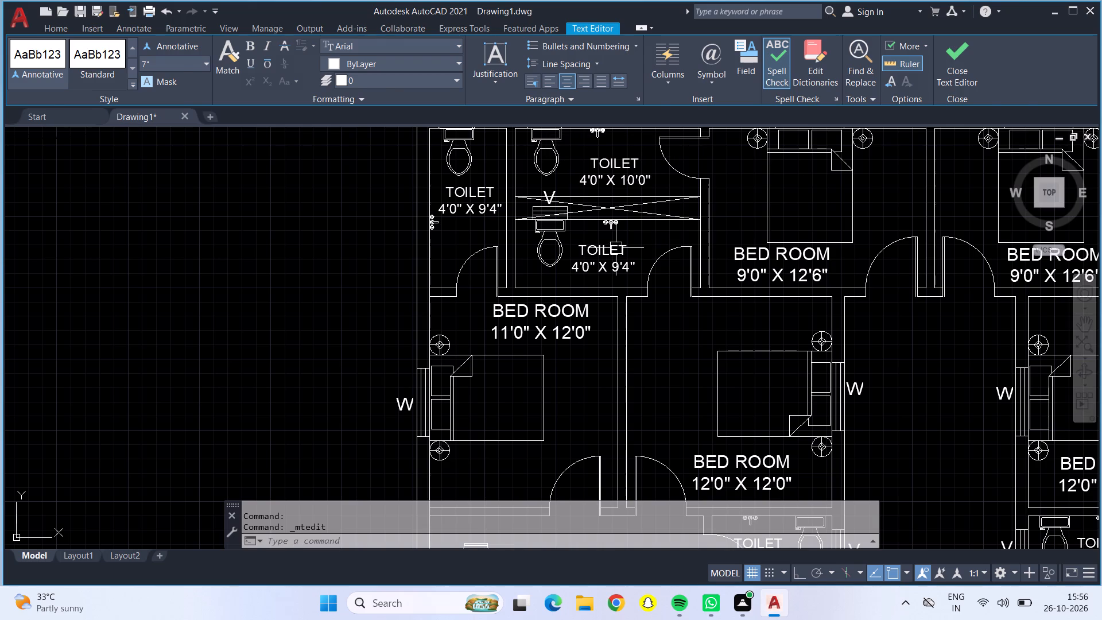
Change the dimensions in the western unit's TOILET label south of the crossed shaft to 4'0" X 10'0".
triple_click(603, 252)
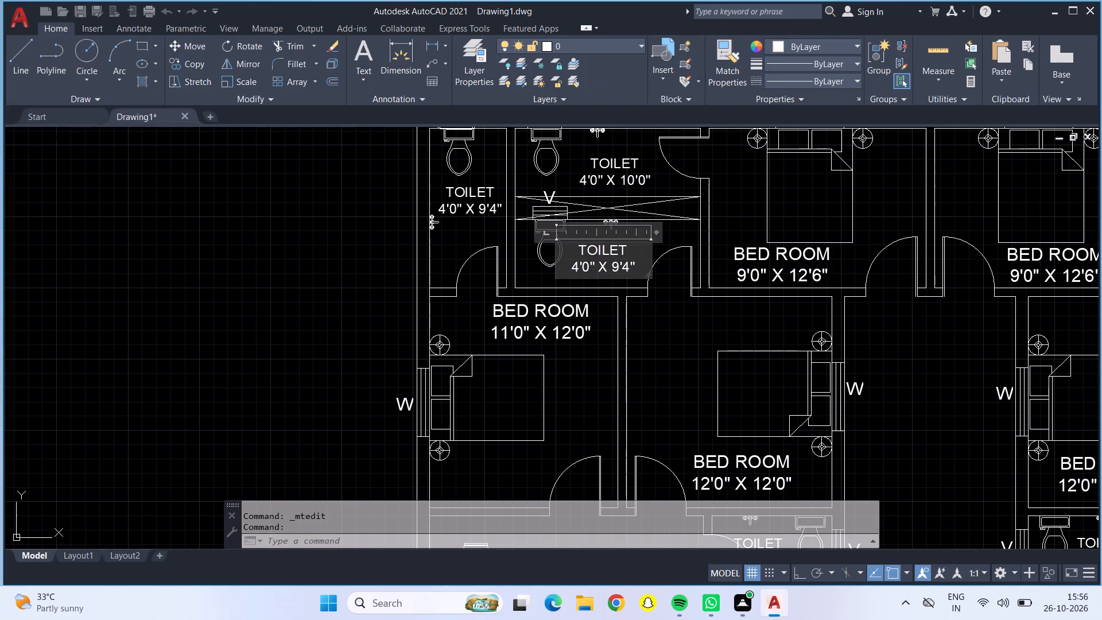
click(645, 268)
key(BackSpace)
key(BackSpace)
key(BackSpace)
key(BackSpace)
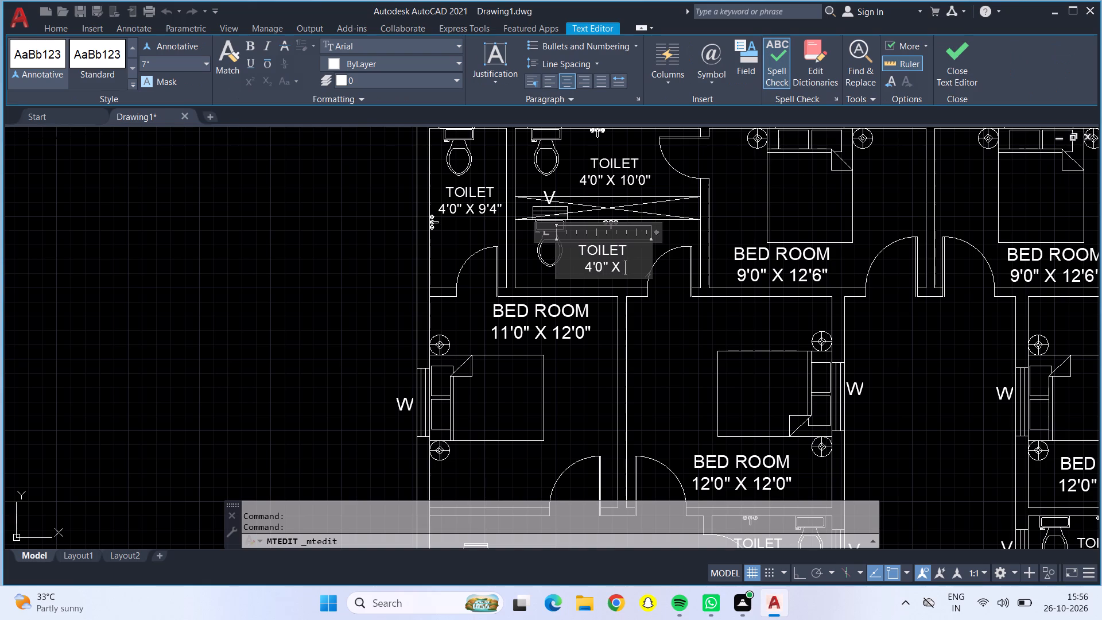
text(10'0")
click(657, 319)
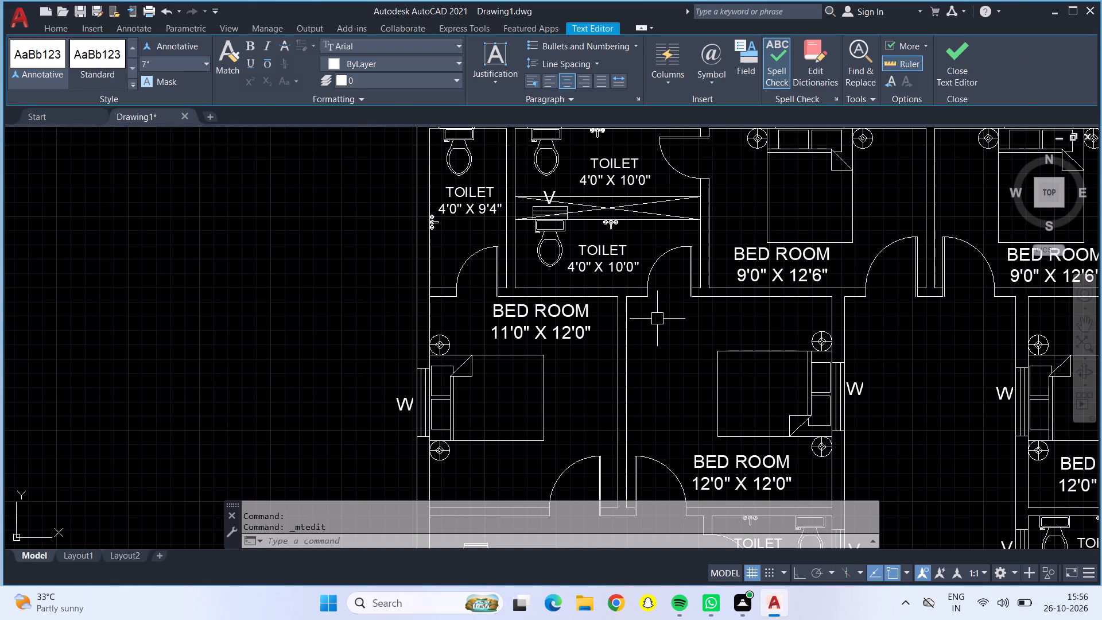
Change the dimensions in the eastern unit's TOILET label north of the crossed shaft to 4'0" X 10'0".
scroll(773, 308, down, 1)
middle_drag(995, 254, 983, 257)
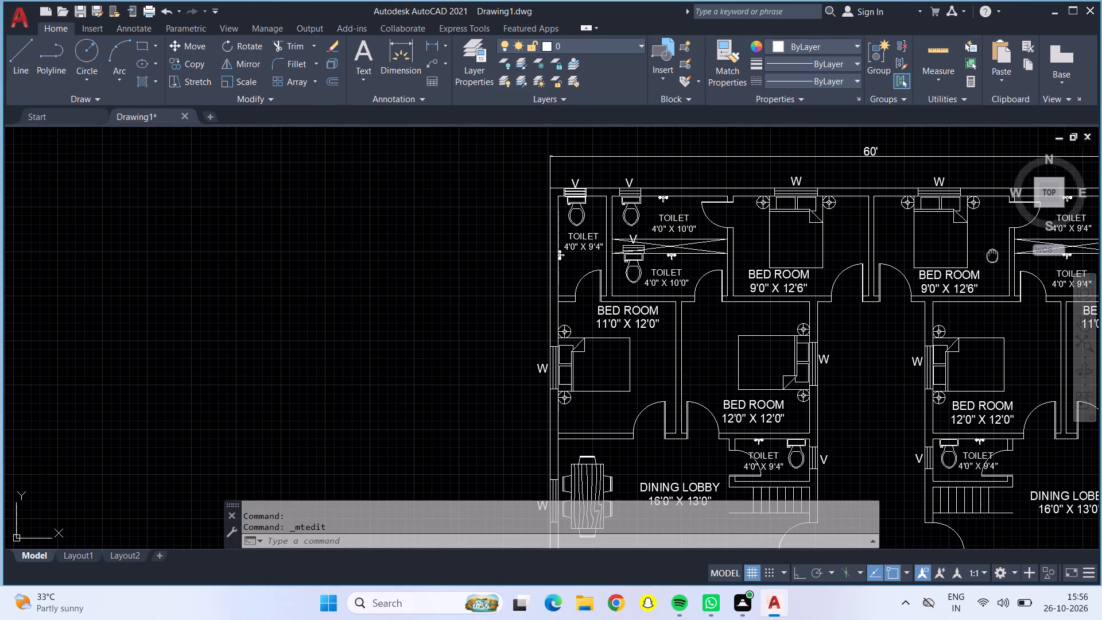
middle_drag(983, 257, 606, 244)
scroll(682, 201, up, 2)
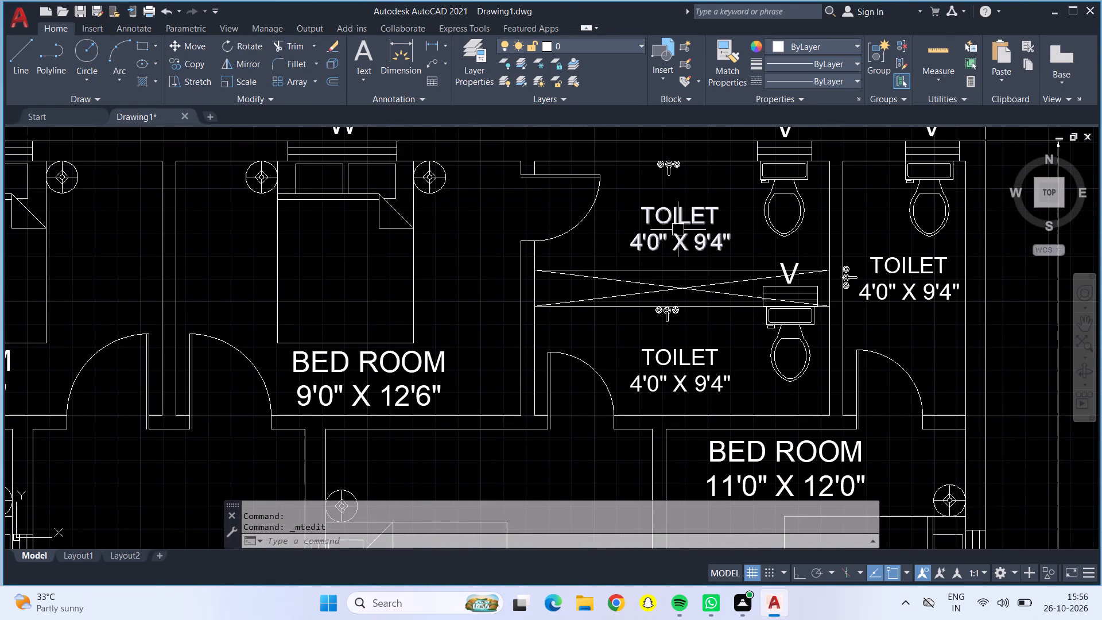
double_click(678, 230)
click(738, 246)
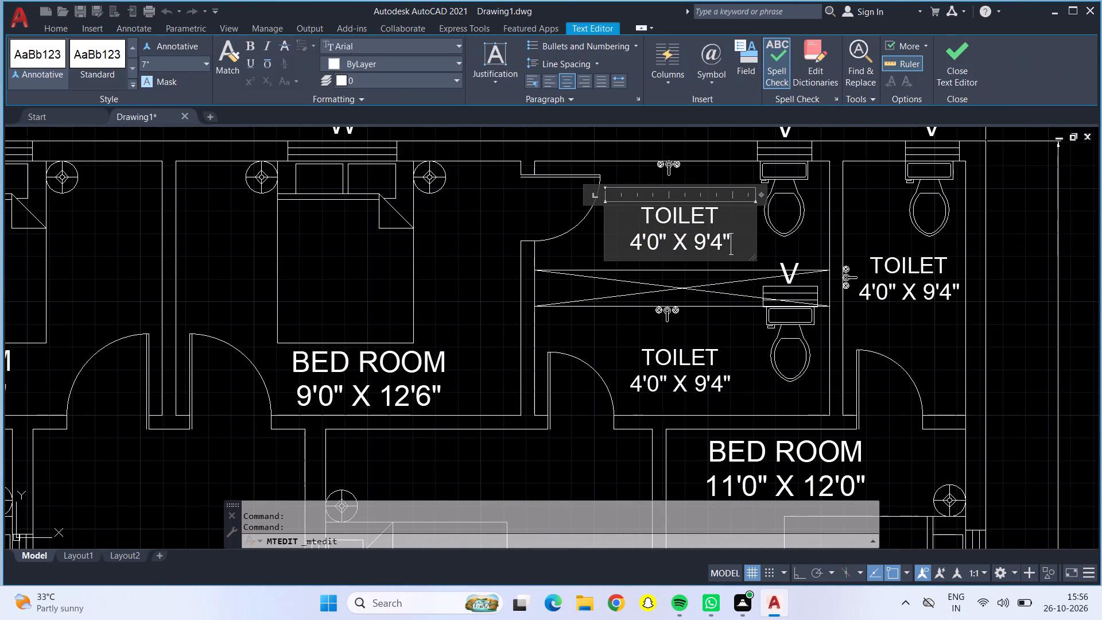
key(BackSpace)
key(BackSpace)
key(BackSpace)
key(BackSpace)
text(10'0")
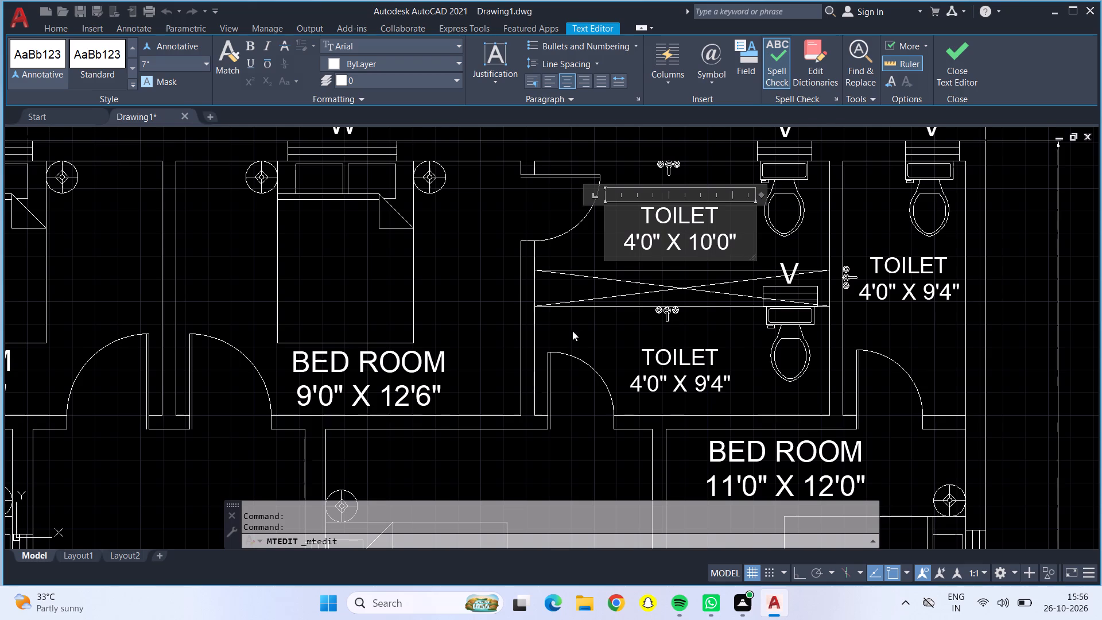
click(572, 331)
Change the dimensions in the eastern unit's TOILET label south of the crossed shaft to 4'0" X 10'0".
double_click(713, 375)
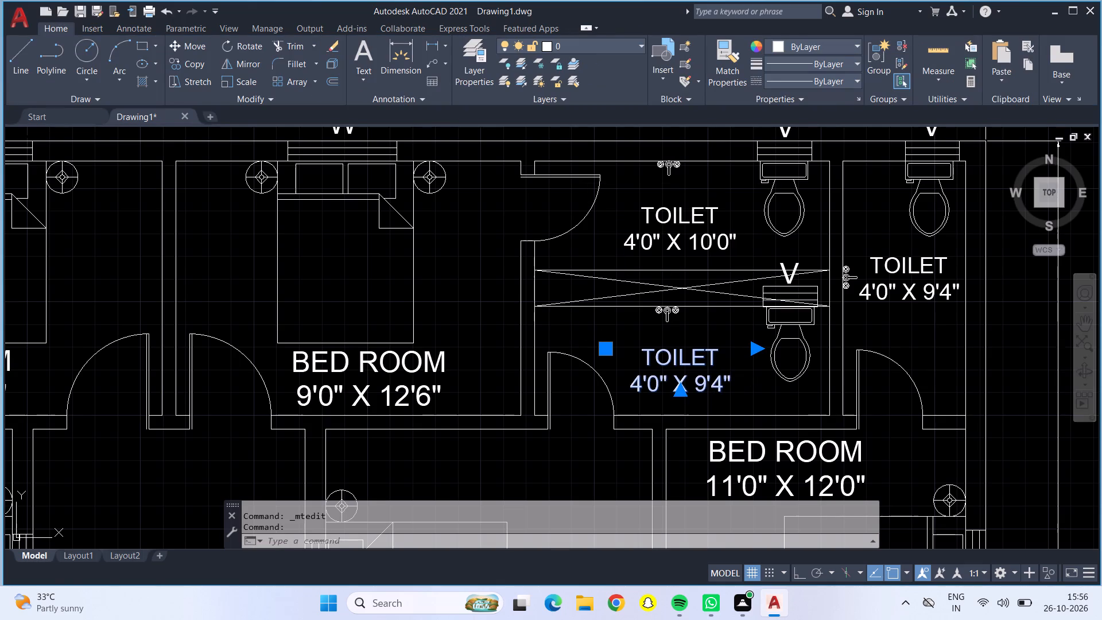
click(713, 379)
click(735, 383)
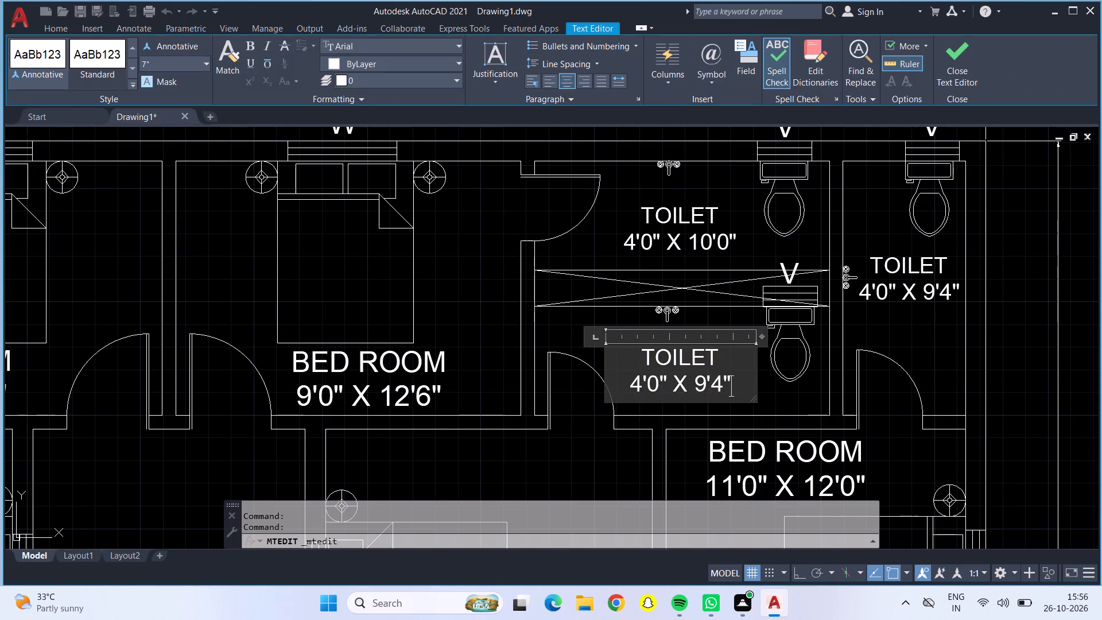
key(BackSpace)
key(BackSpace)
key(BackSpace)
key(BackSpace)
text(10)
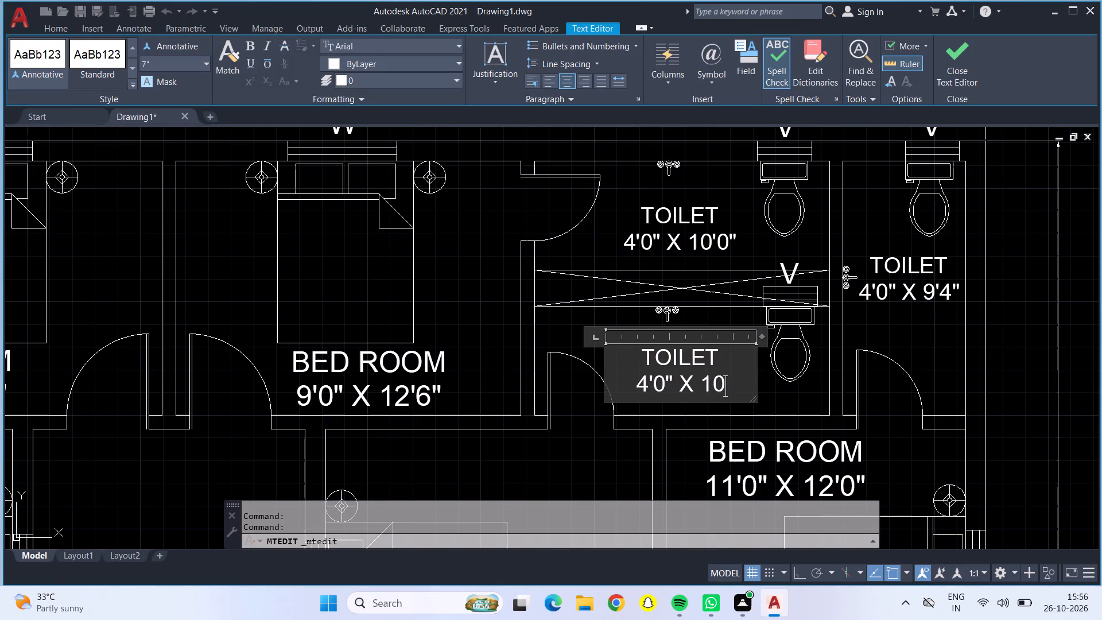
text('0)
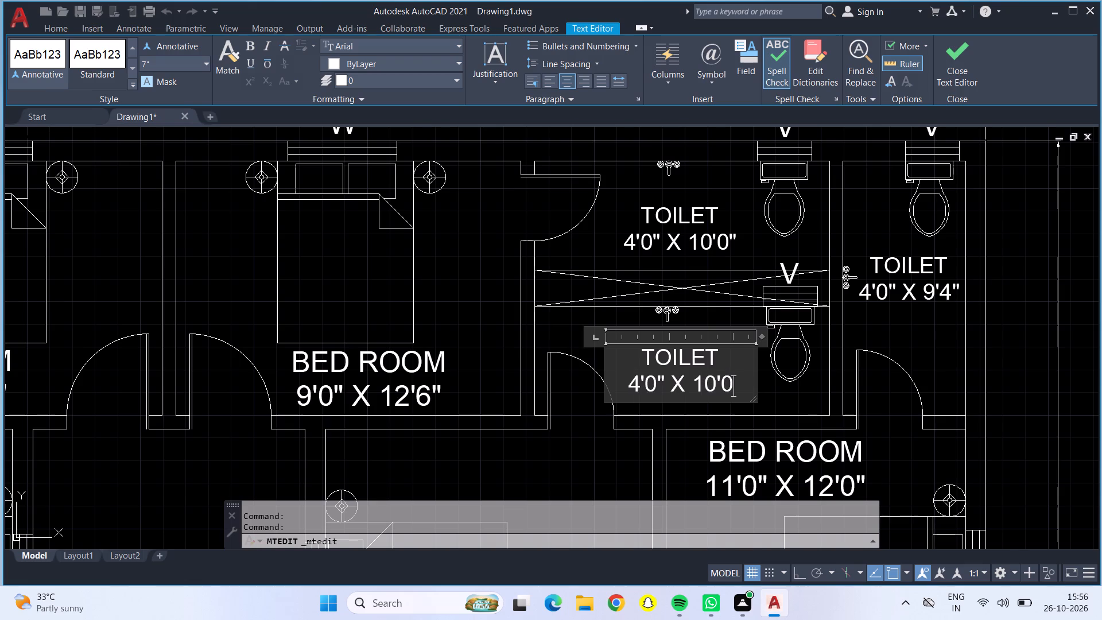
key(shift+quotedbl)
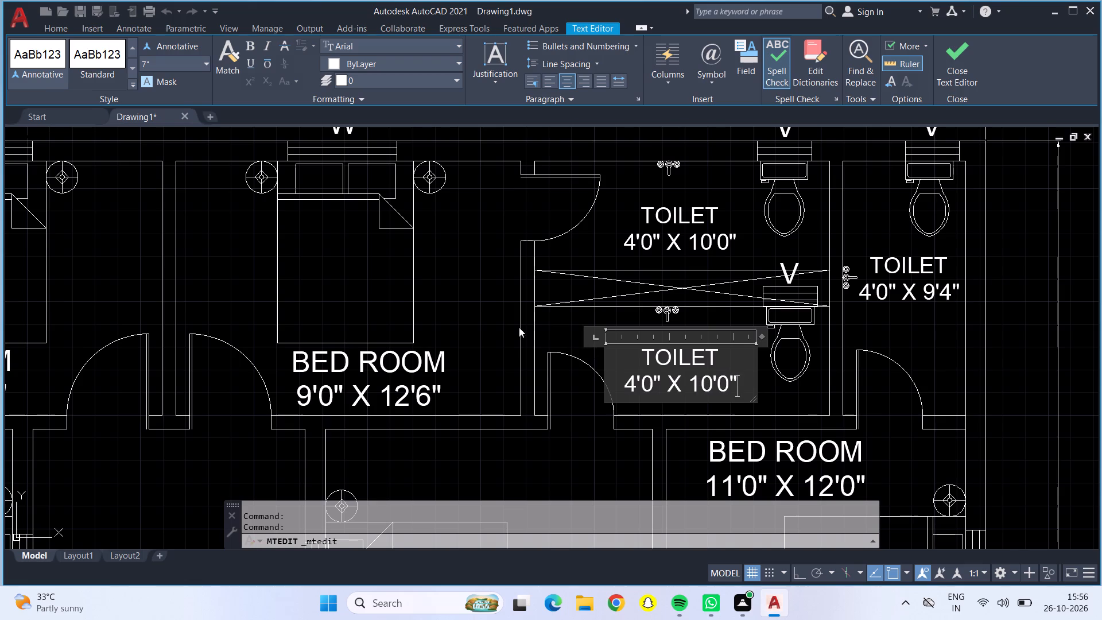
click(498, 318)
Change the dimensions in the TOILET label beside the eastern unit's stairs to 4'0" X 7'0".
scroll(498, 316, down, 2)
scroll(546, 421, down, 1)
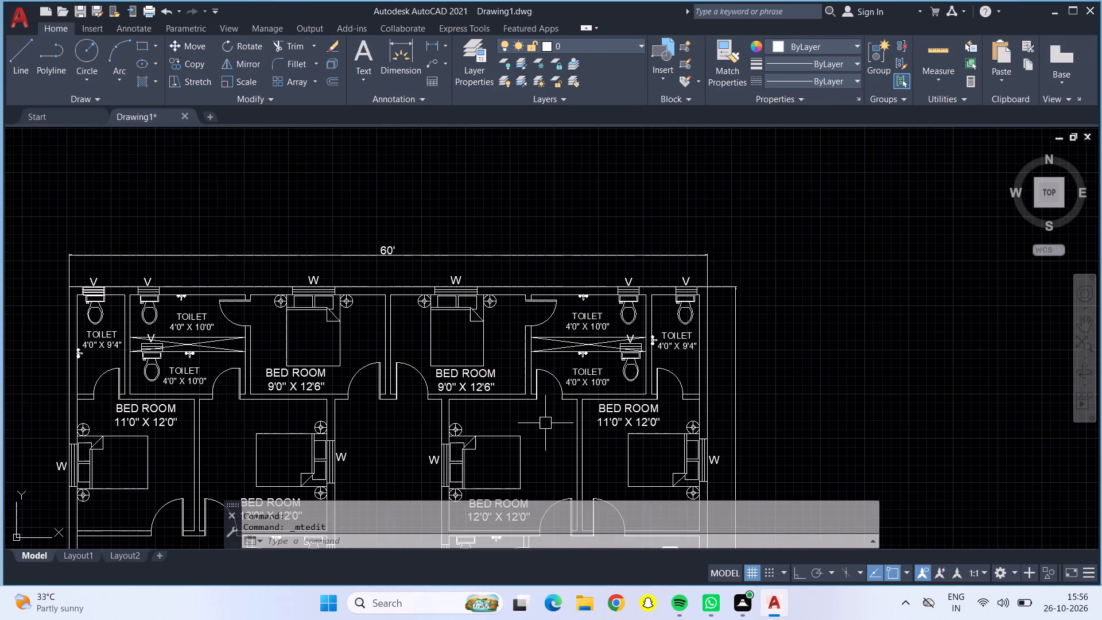
middle_drag(545, 423, 583, 205)
scroll(530, 344, up, 4)
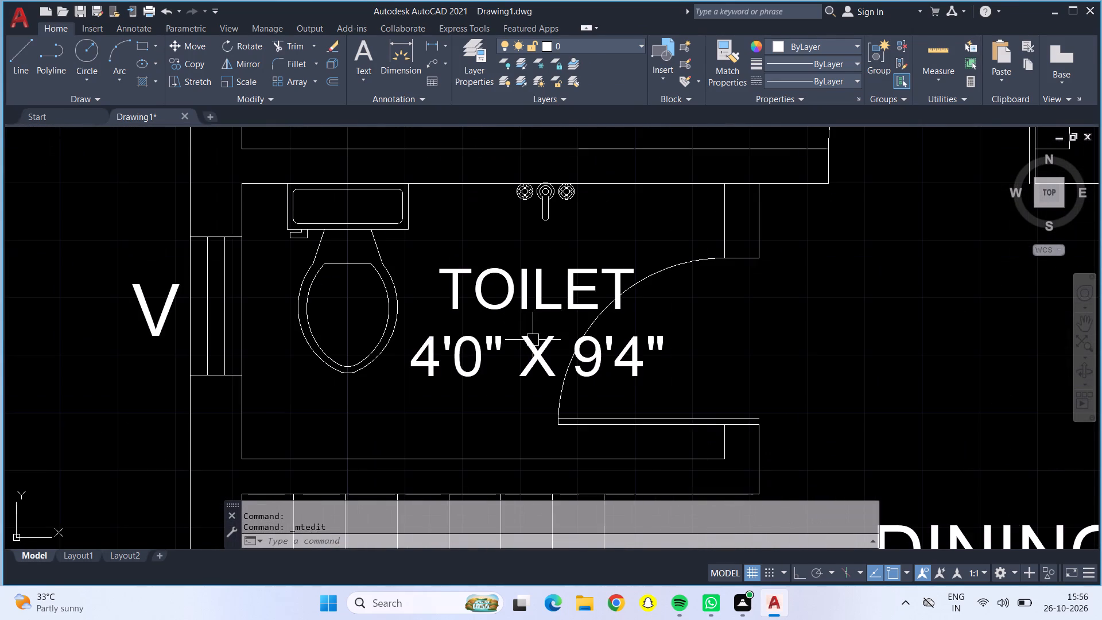
double_click(534, 338)
drag(673, 353, 680, 353)
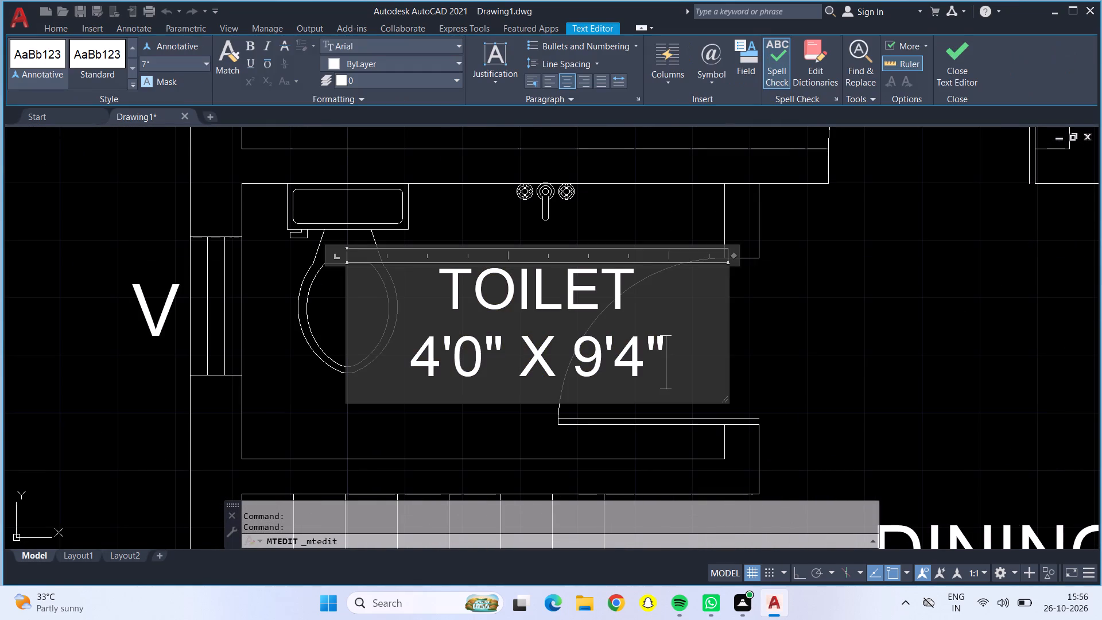
key(BackSpace)
key(BackSpace)
key(BackSpace)
key(BackSpace)
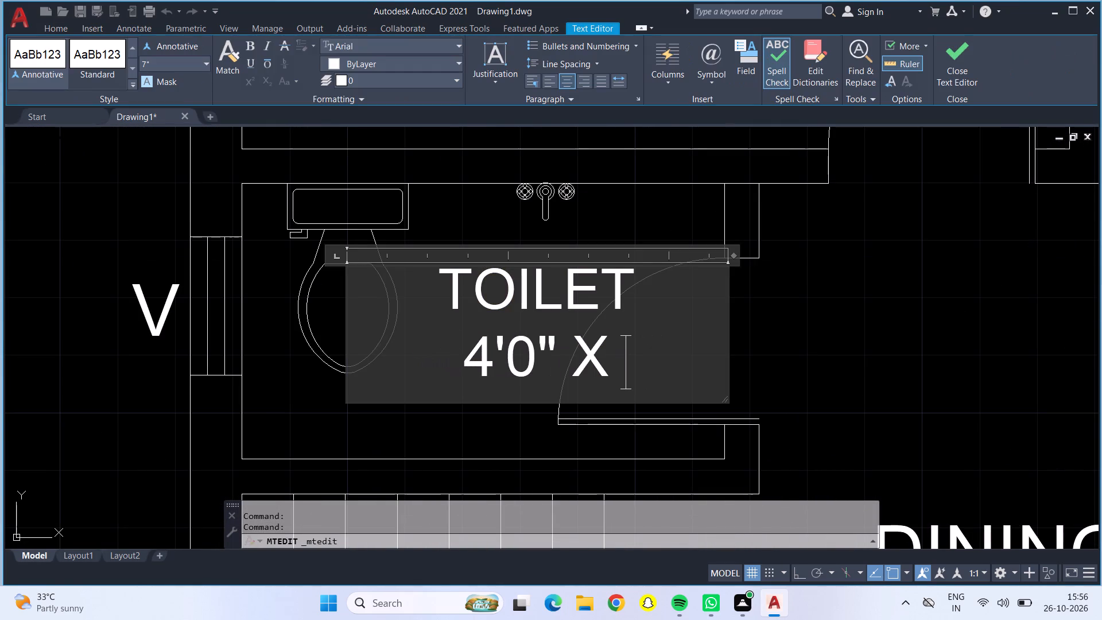
text(7'0")
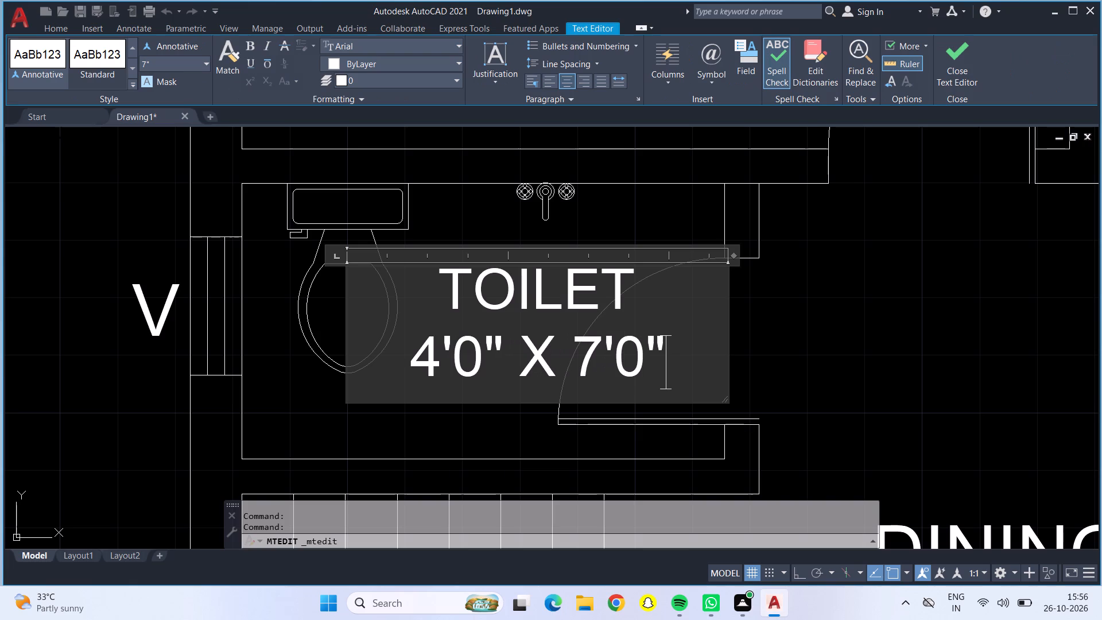
click(820, 371)
Change the dimensions in the TOILET label beside the western unit's stairs to 4'0" X 7'0".
scroll(820, 371, down, 3)
scroll(702, 341, down, 1)
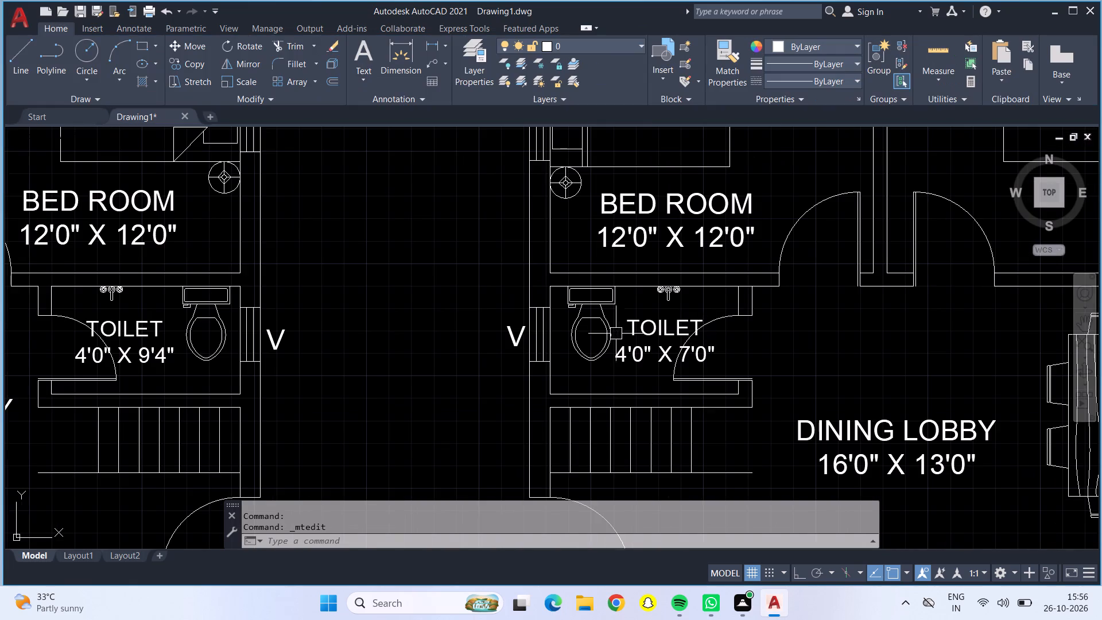
middle_drag(397, 332, 666, 335)
scroll(381, 351, up, 1)
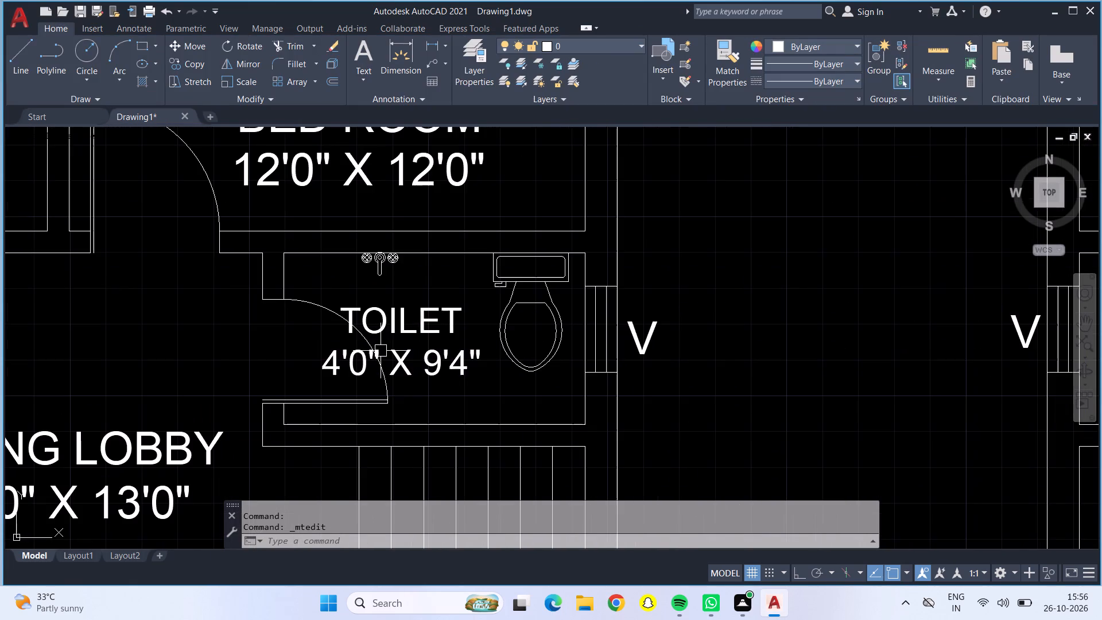
double_click(397, 317)
click(490, 360)
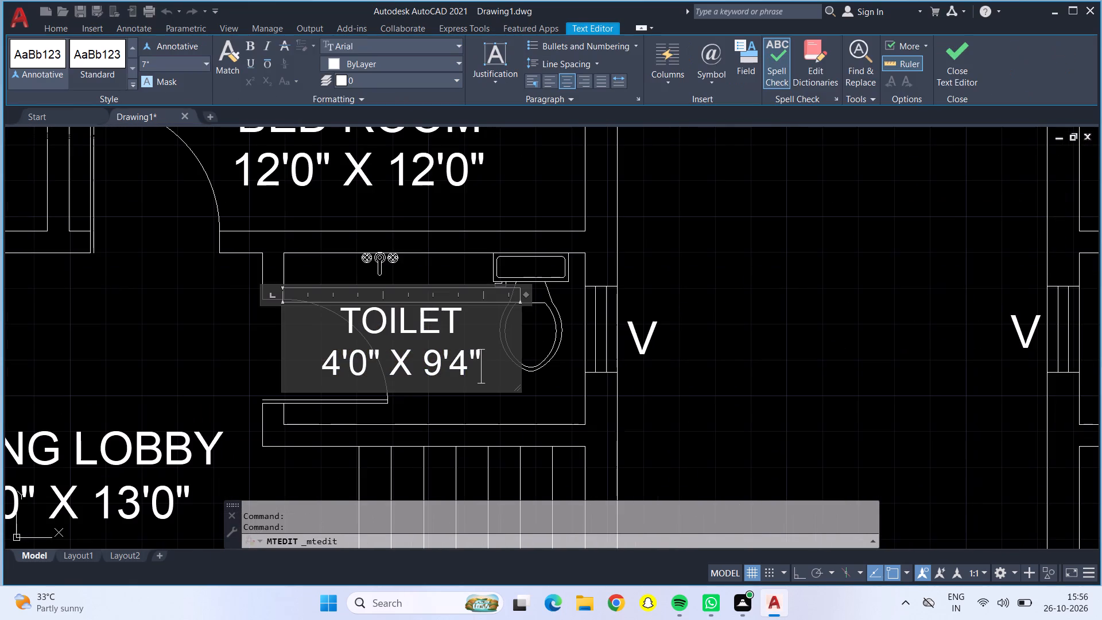
key(BackSpace)
key(BackSpace)
key(BackSpace)
key(BackSpace)
text(7'0")
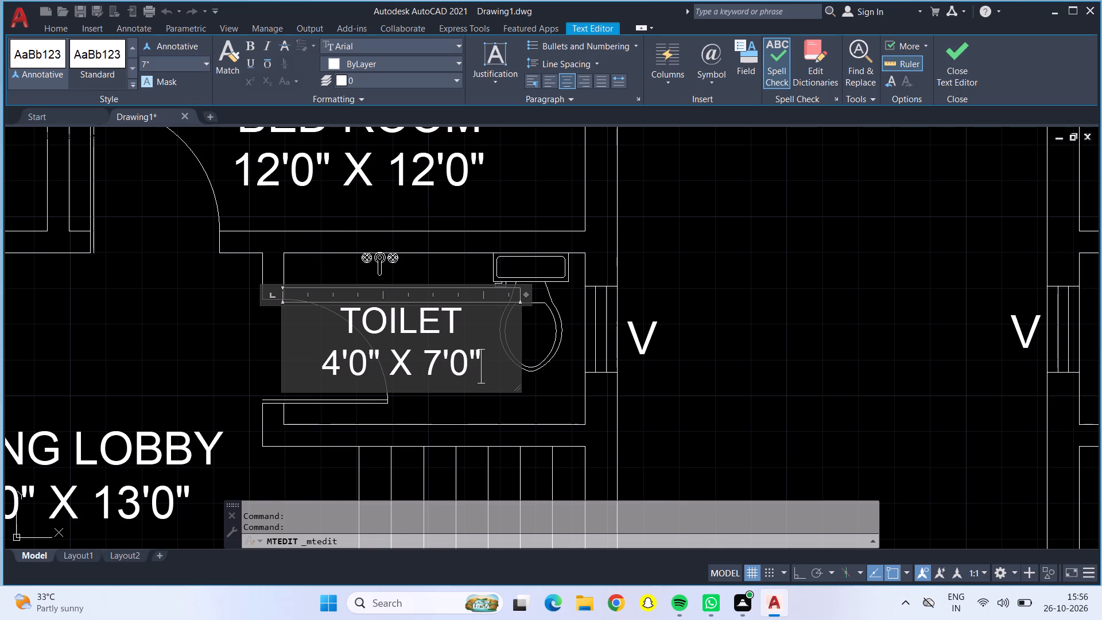
click(697, 298)
Review the room and toilet labels across both units of the floor plan, from the northern toilets to the southern front area.
scroll(704, 298, down, 2)
scroll(778, 292, down, 2)
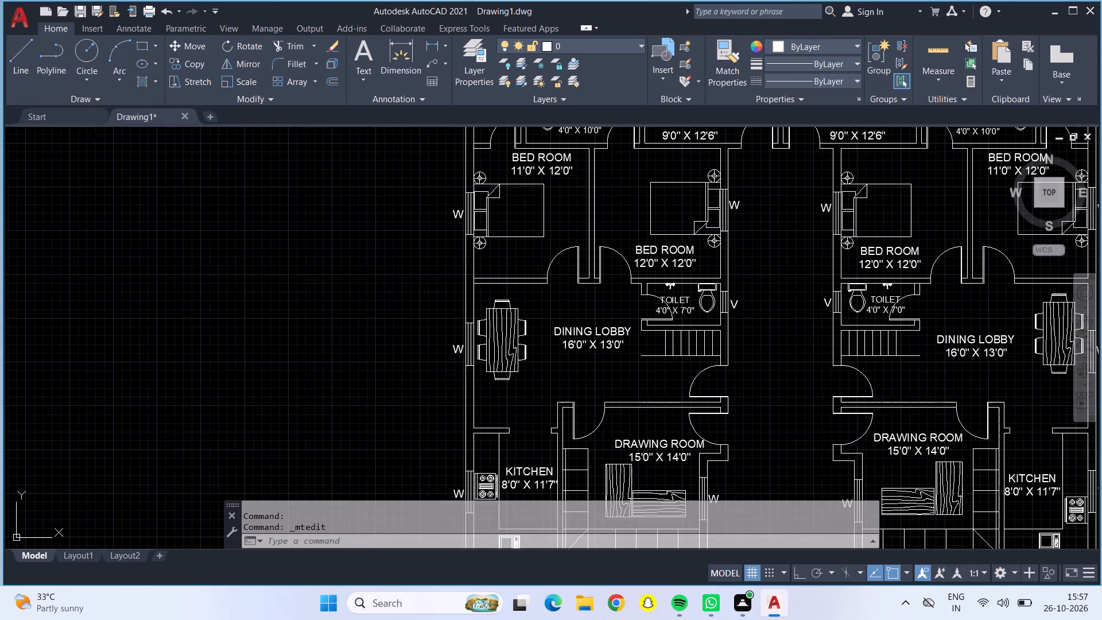
middle_drag(802, 350, 719, 272)
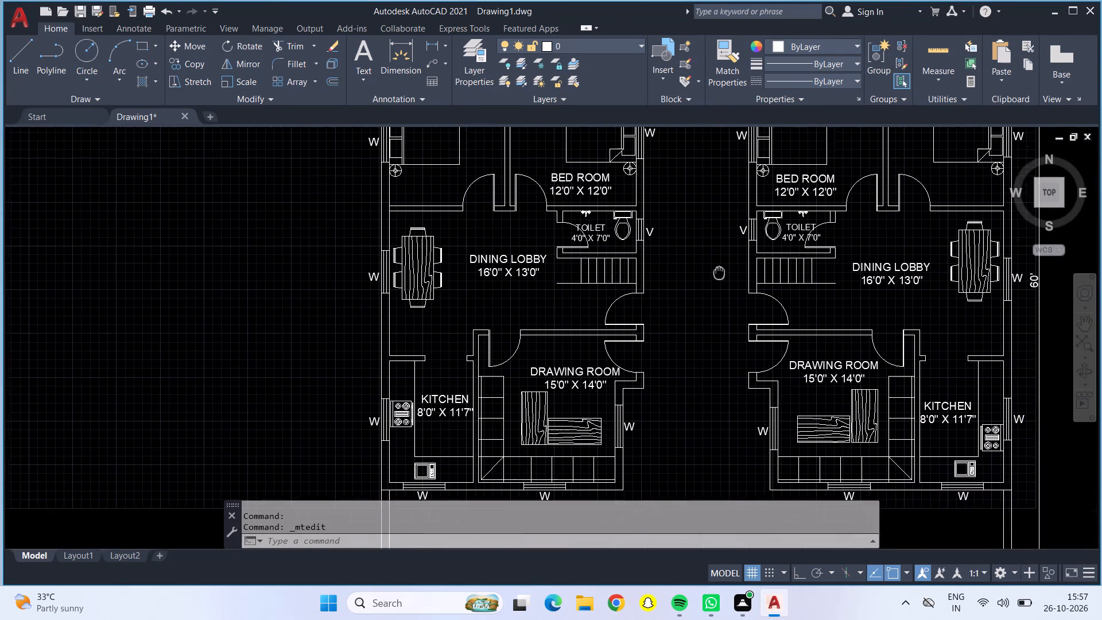
middle_drag(719, 272, 724, 188)
middle_drag(721, 292, 721, 291)
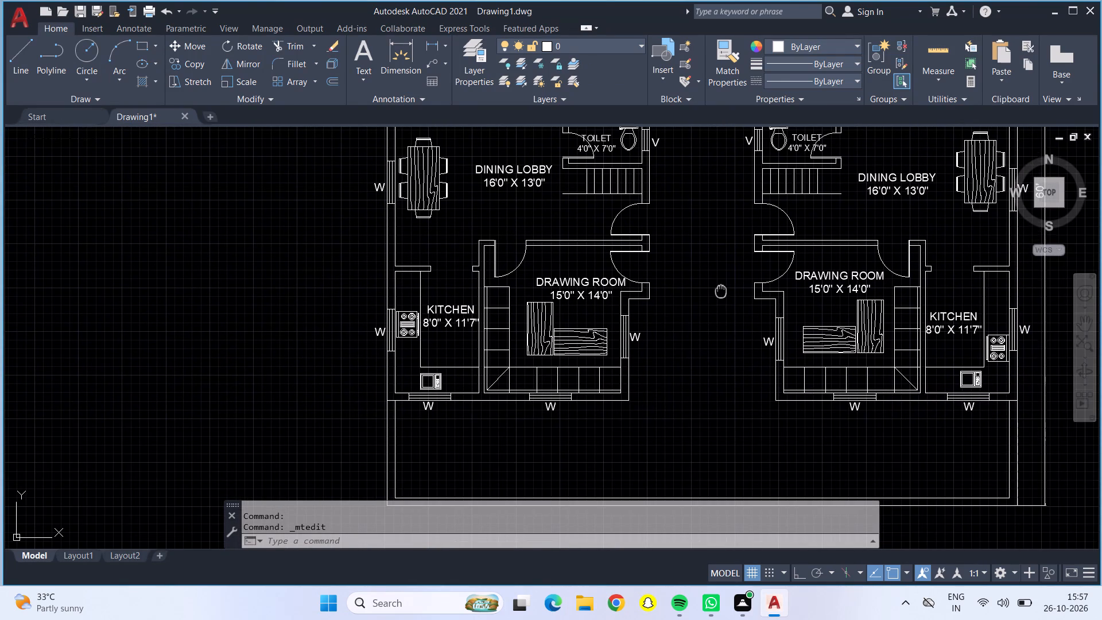
middle_drag(721, 291, 713, 466)
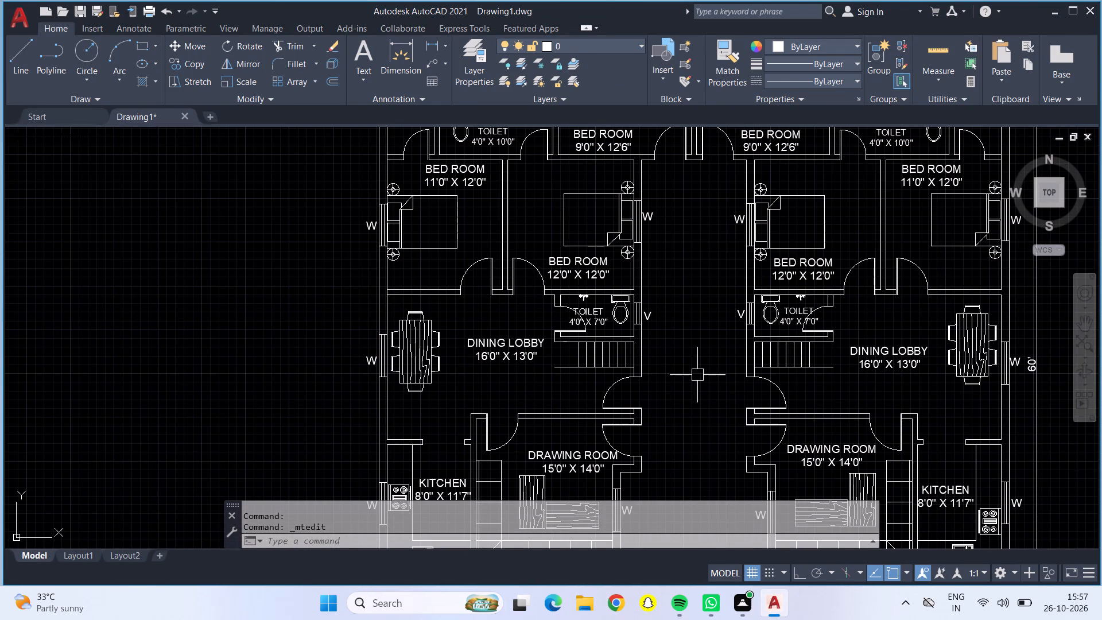
middle_drag(690, 353, 692, 459)
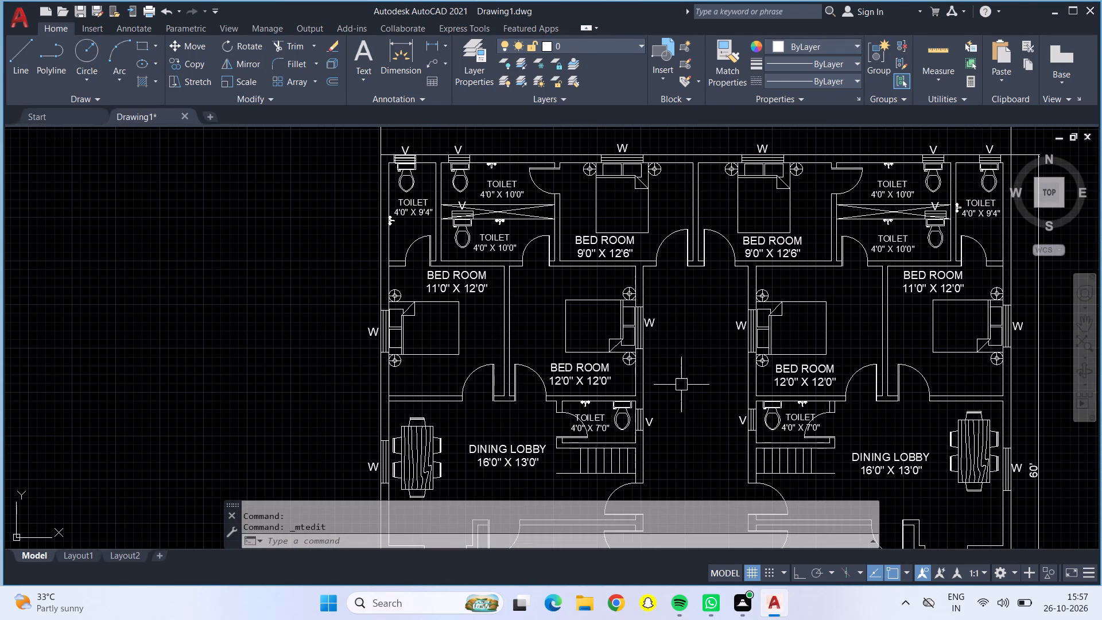
middle_drag(681, 361, 696, 419)
scroll(693, 377, down, 1)
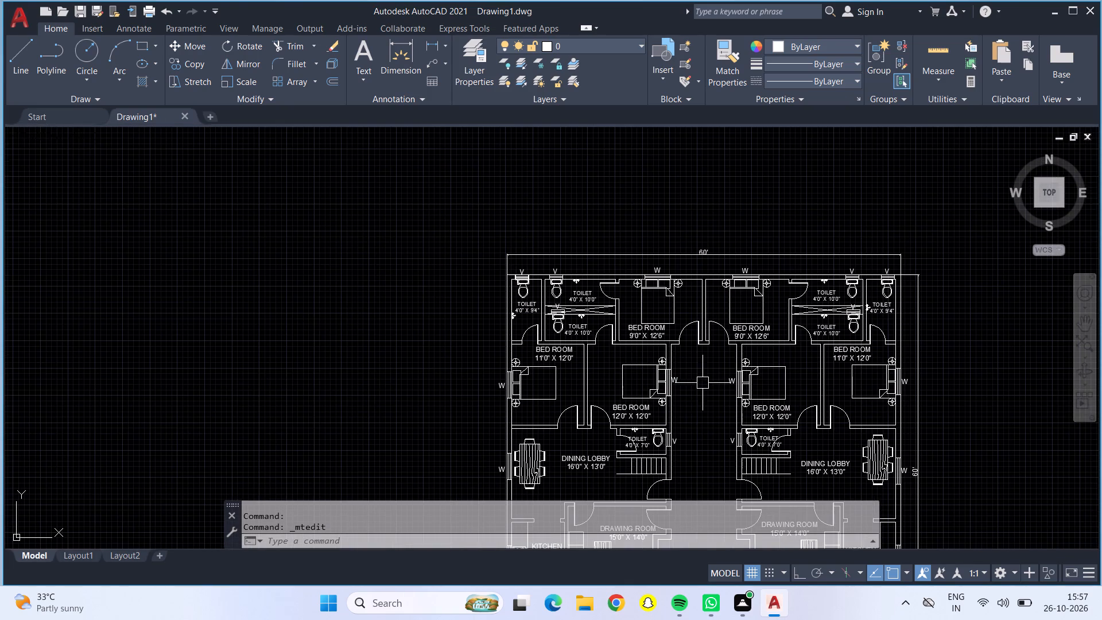
middle_drag(704, 382, 682, 267)
middle_drag(681, 367, 669, 265)
scroll(681, 367, up, 1)
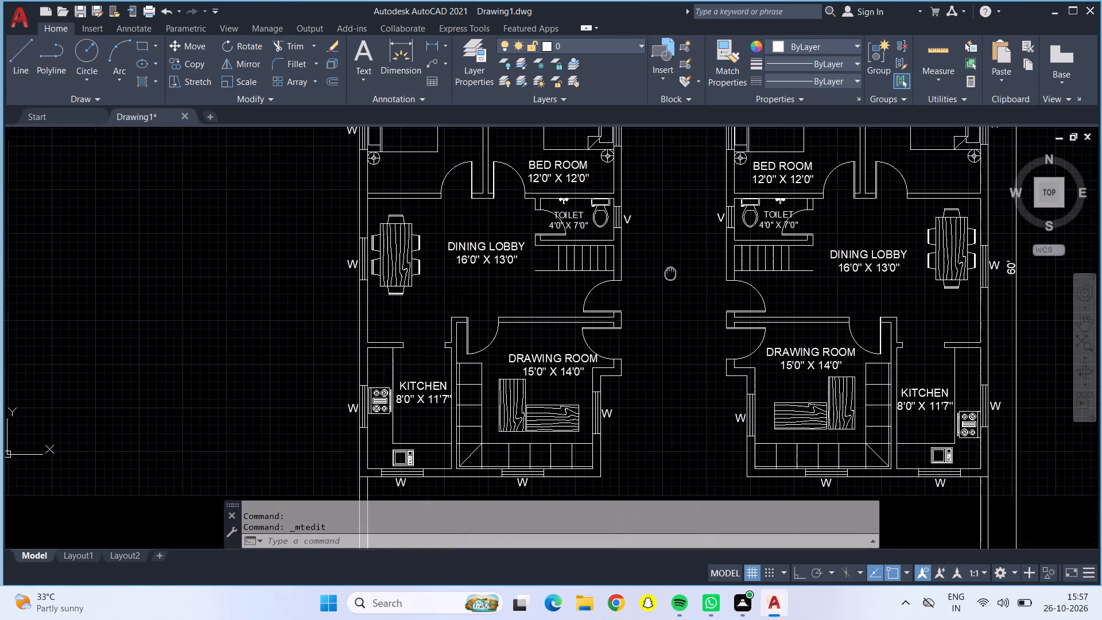
middle_drag(669, 265, 668, 250)
middle_drag(676, 315, 656, 253)
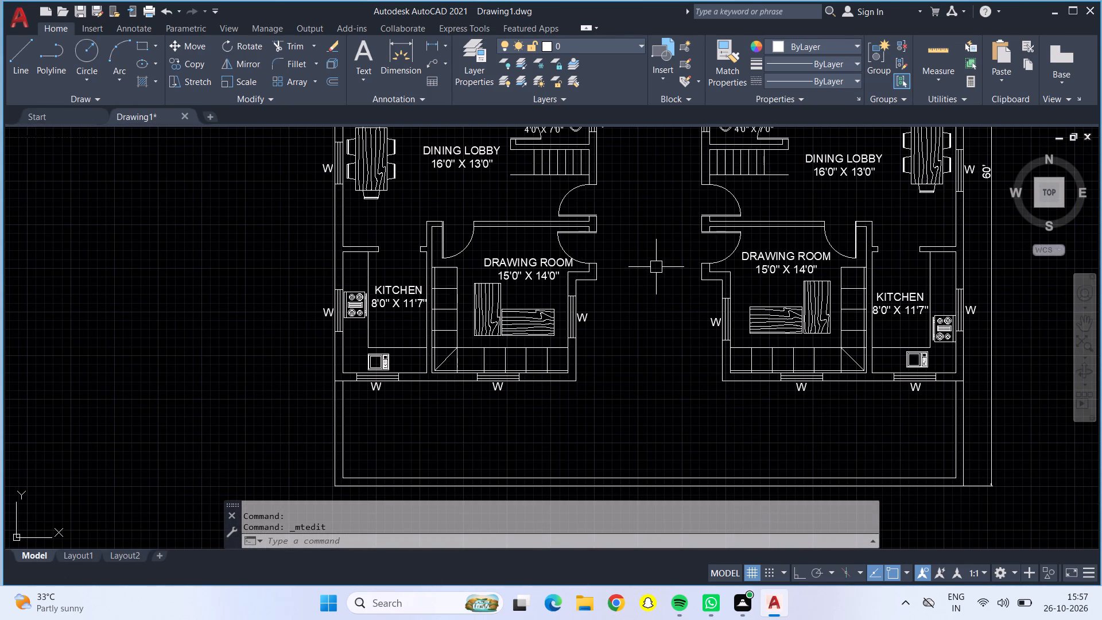
middle_drag(653, 251, 669, 403)
scroll(669, 402, up, 1)
scroll(675, 267, down, 1)
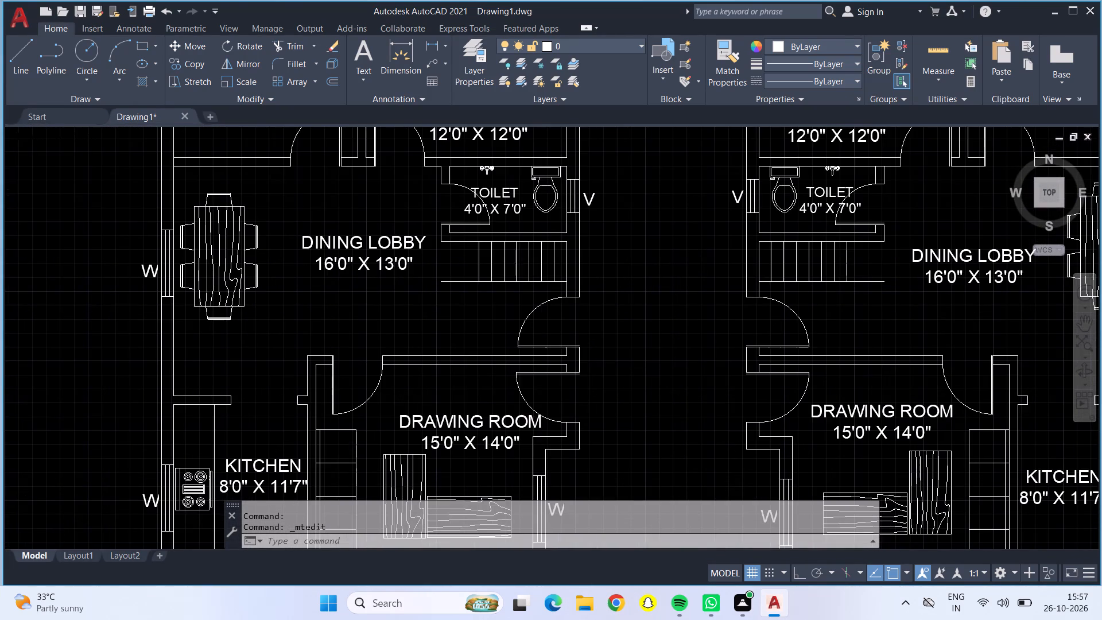
middle_drag(675, 267, 685, 412)
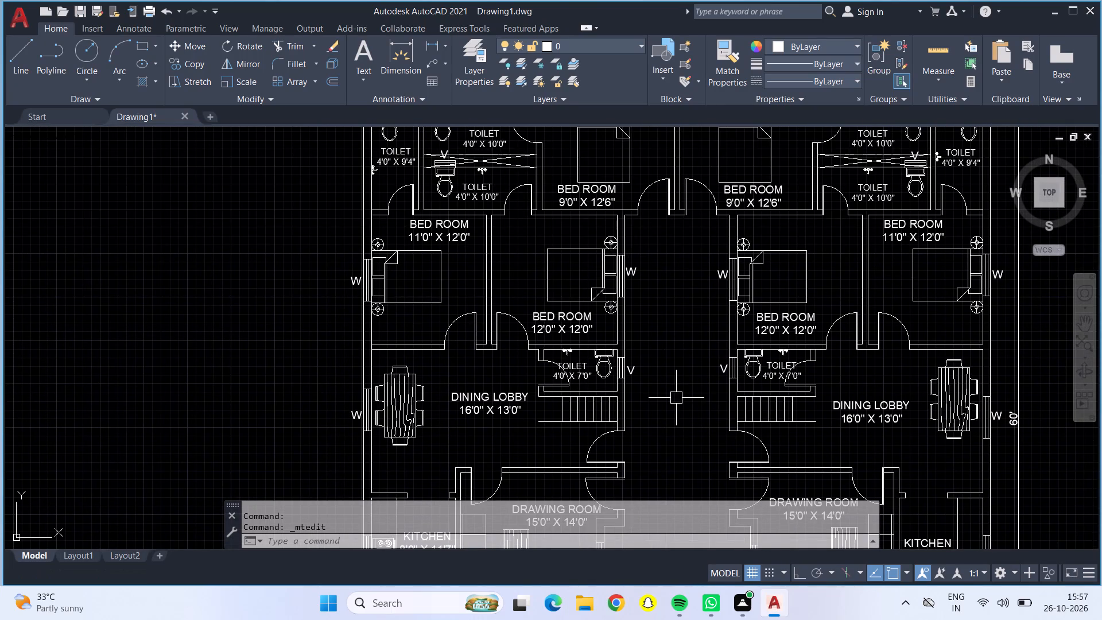